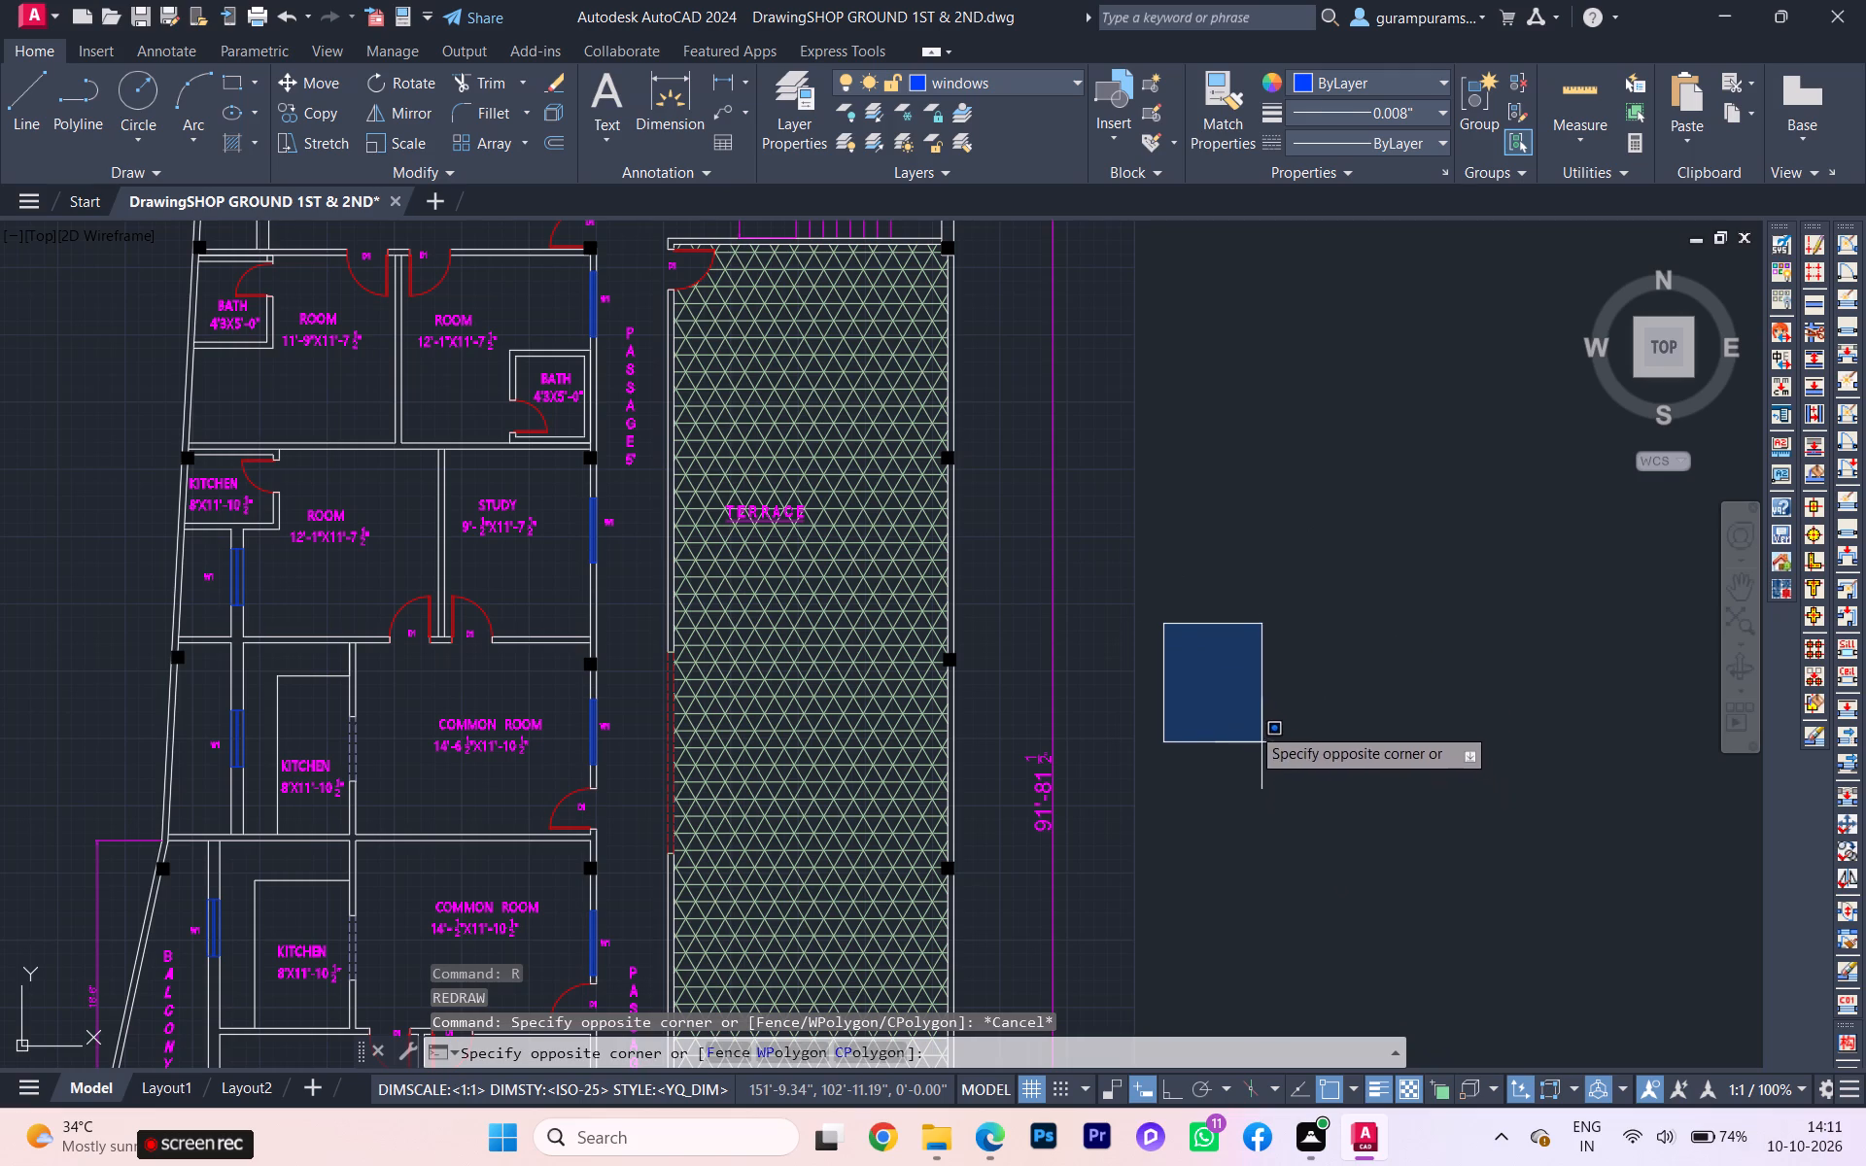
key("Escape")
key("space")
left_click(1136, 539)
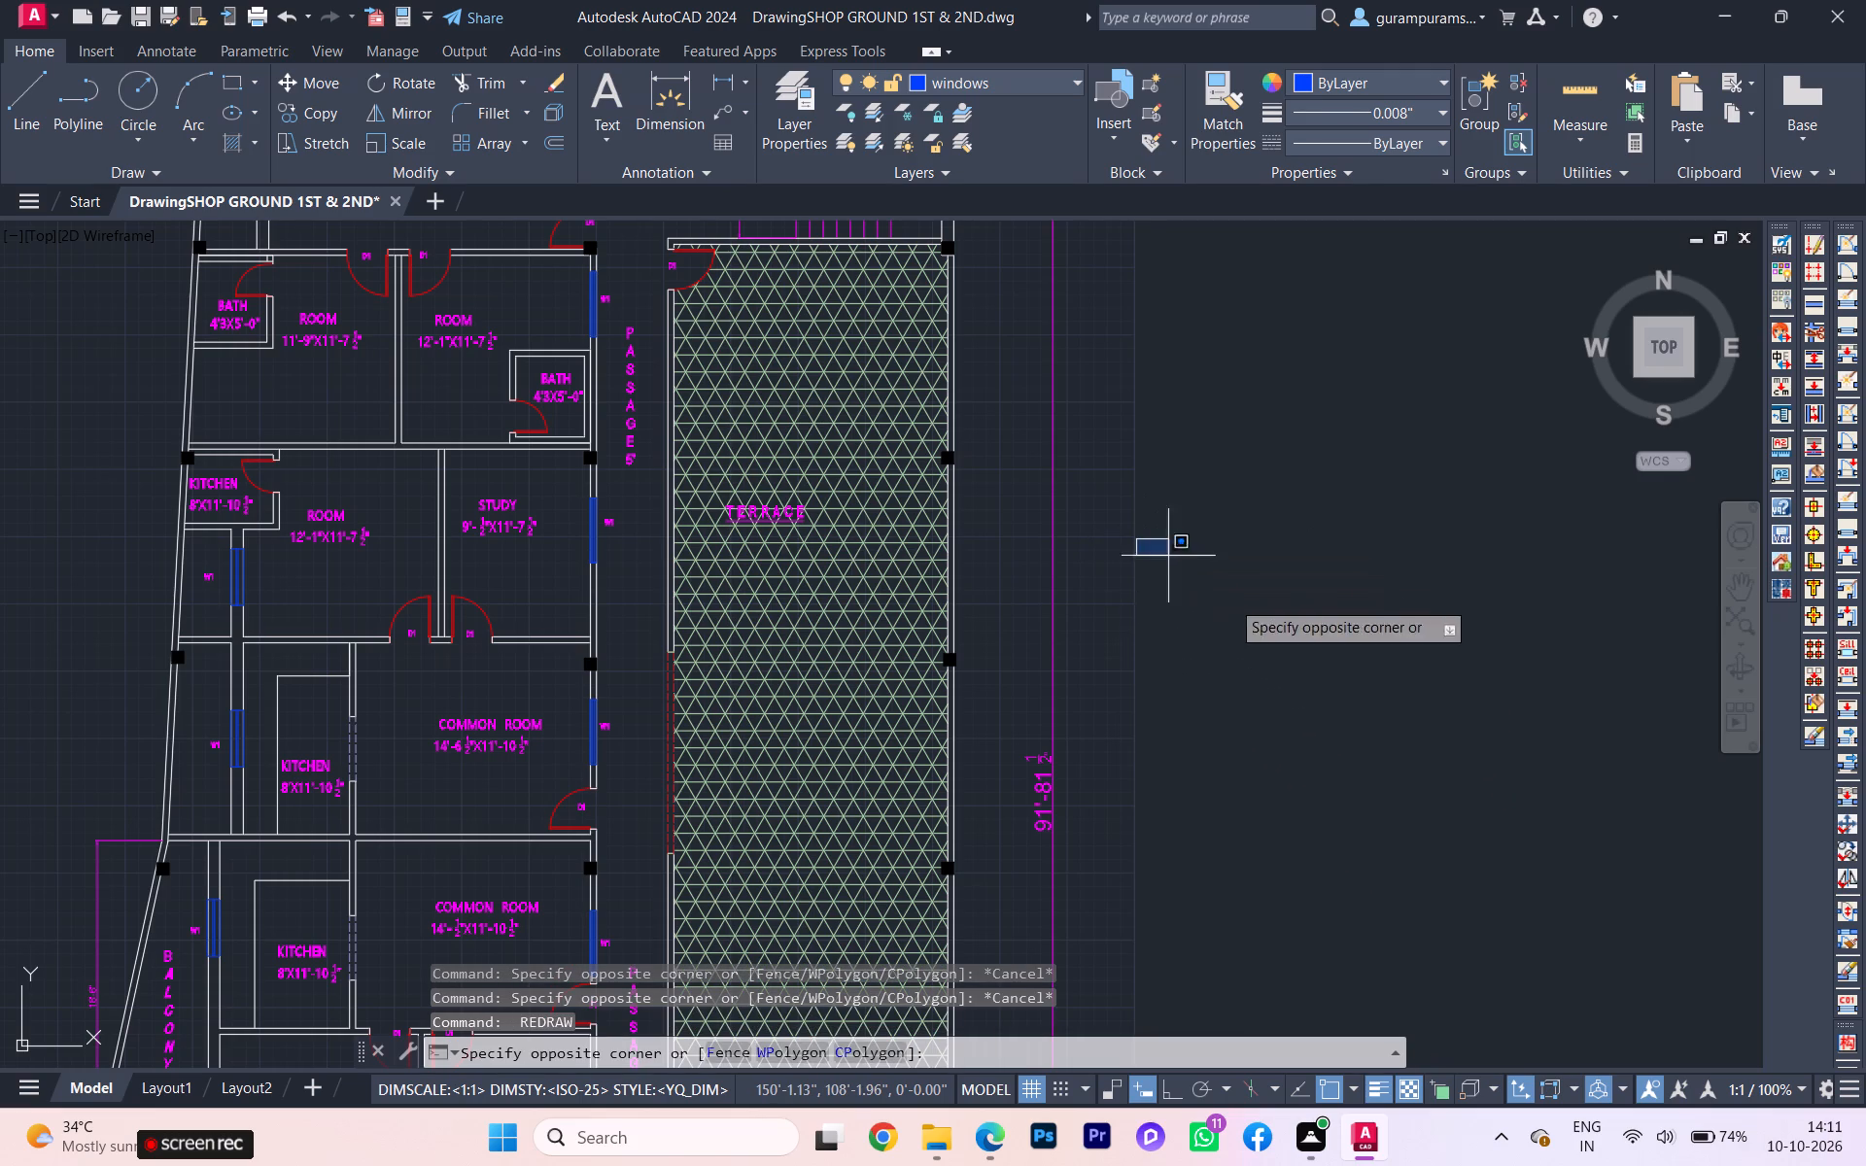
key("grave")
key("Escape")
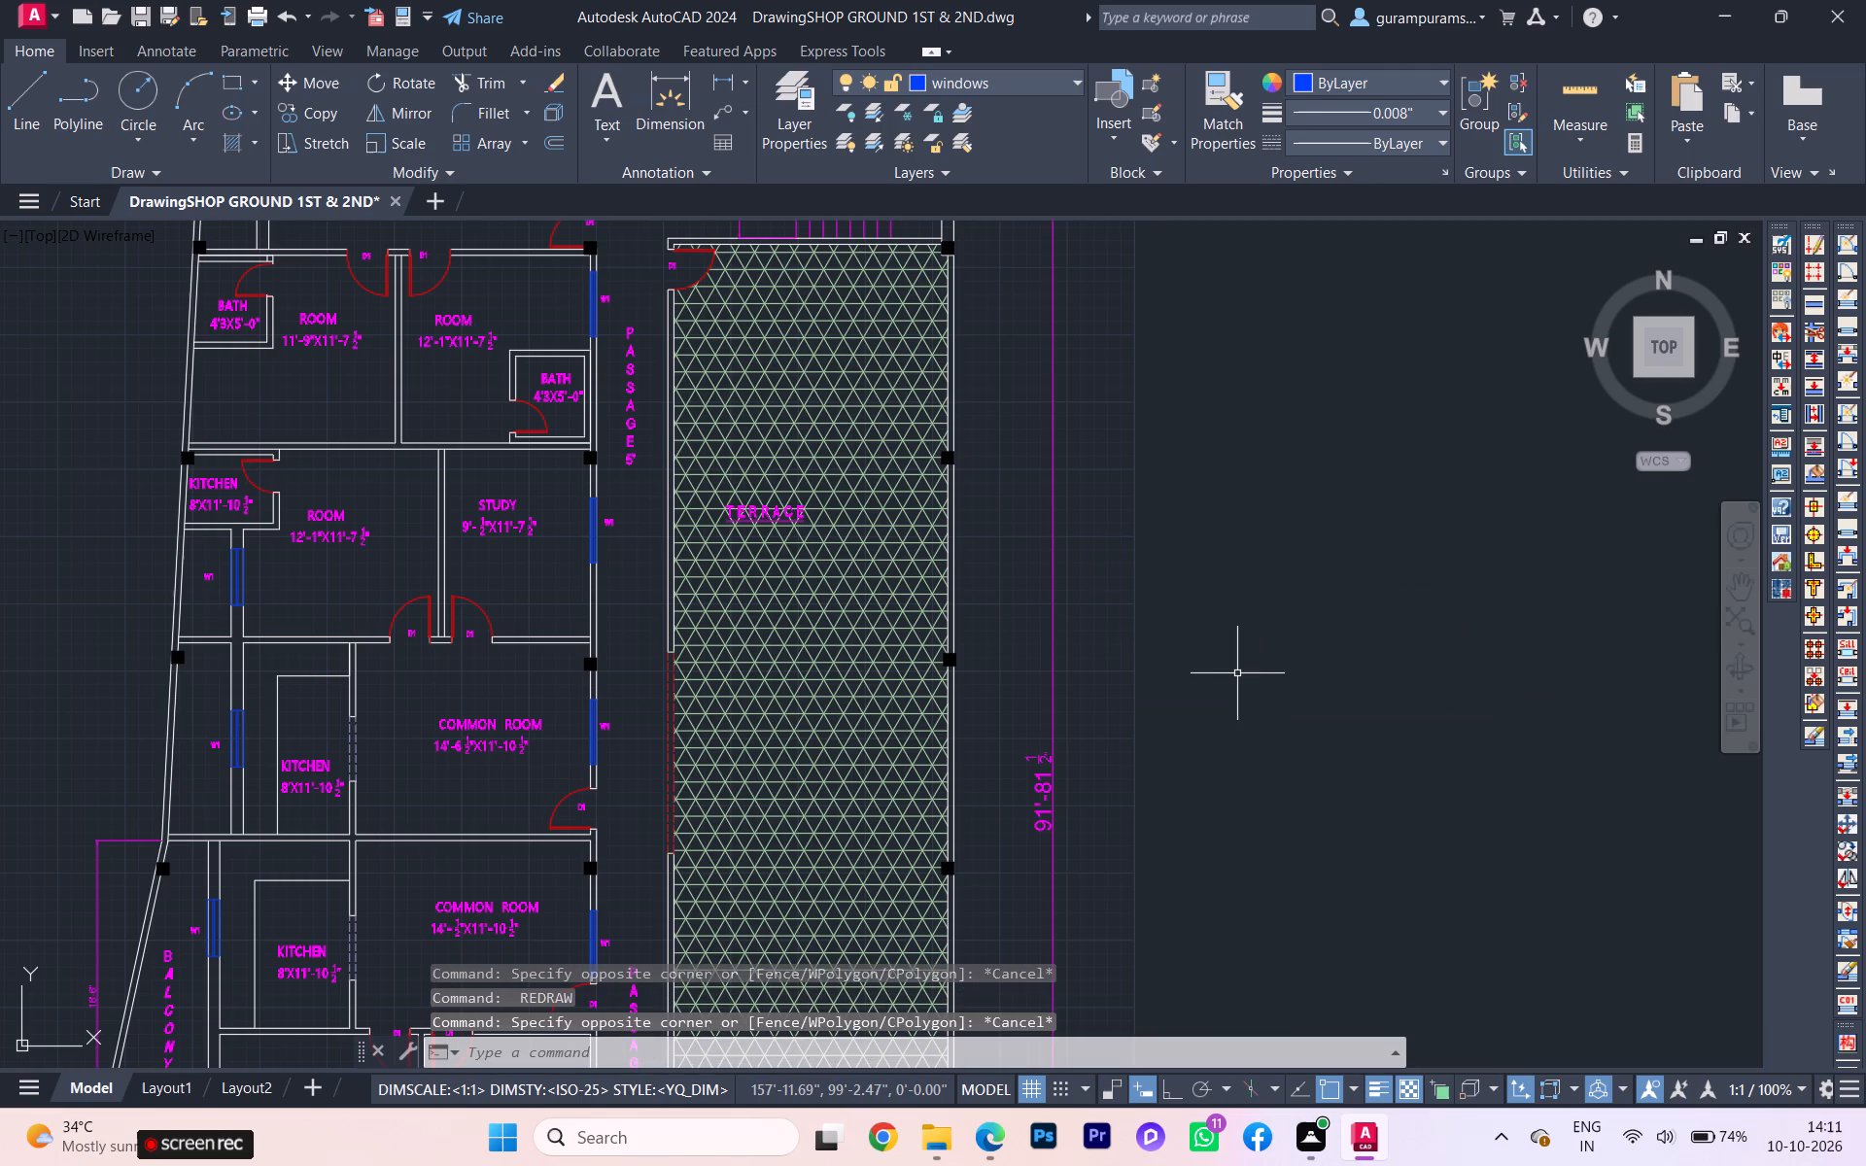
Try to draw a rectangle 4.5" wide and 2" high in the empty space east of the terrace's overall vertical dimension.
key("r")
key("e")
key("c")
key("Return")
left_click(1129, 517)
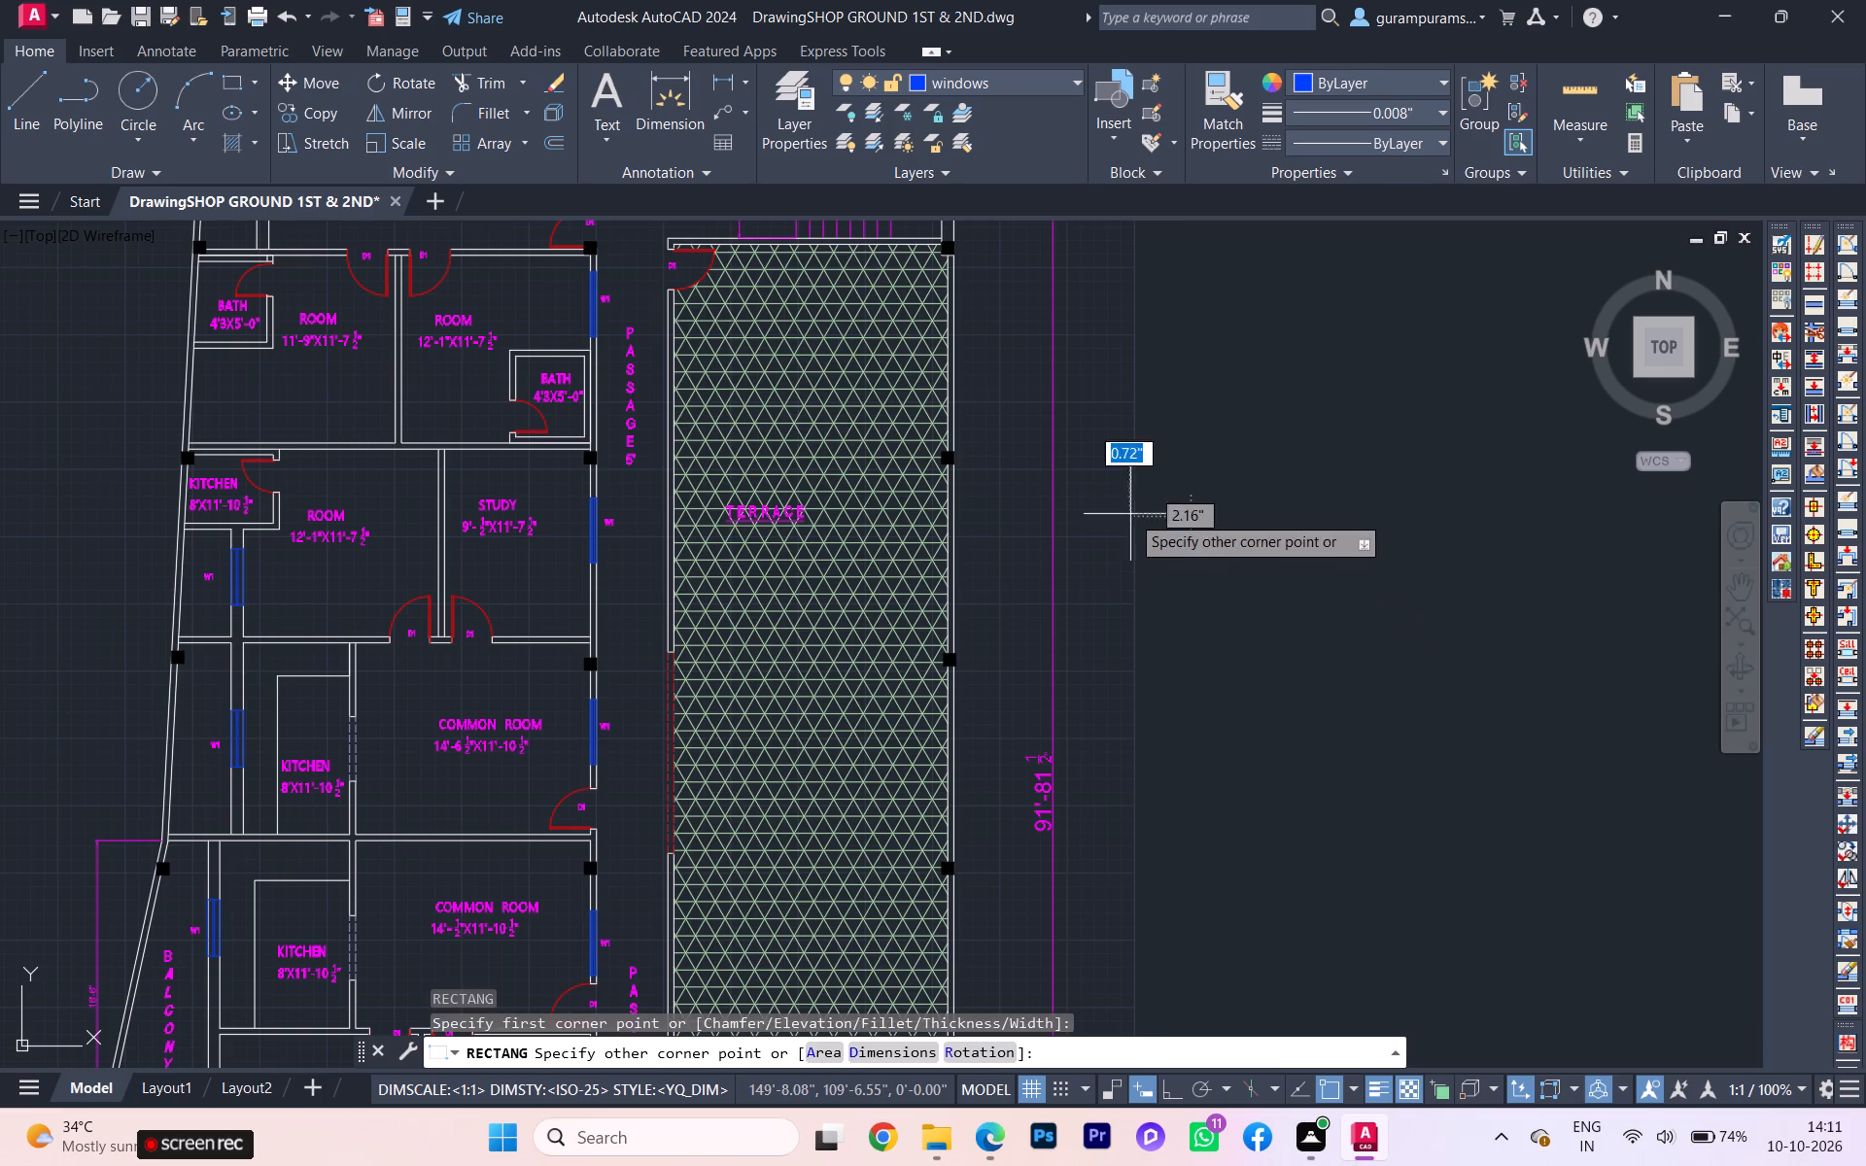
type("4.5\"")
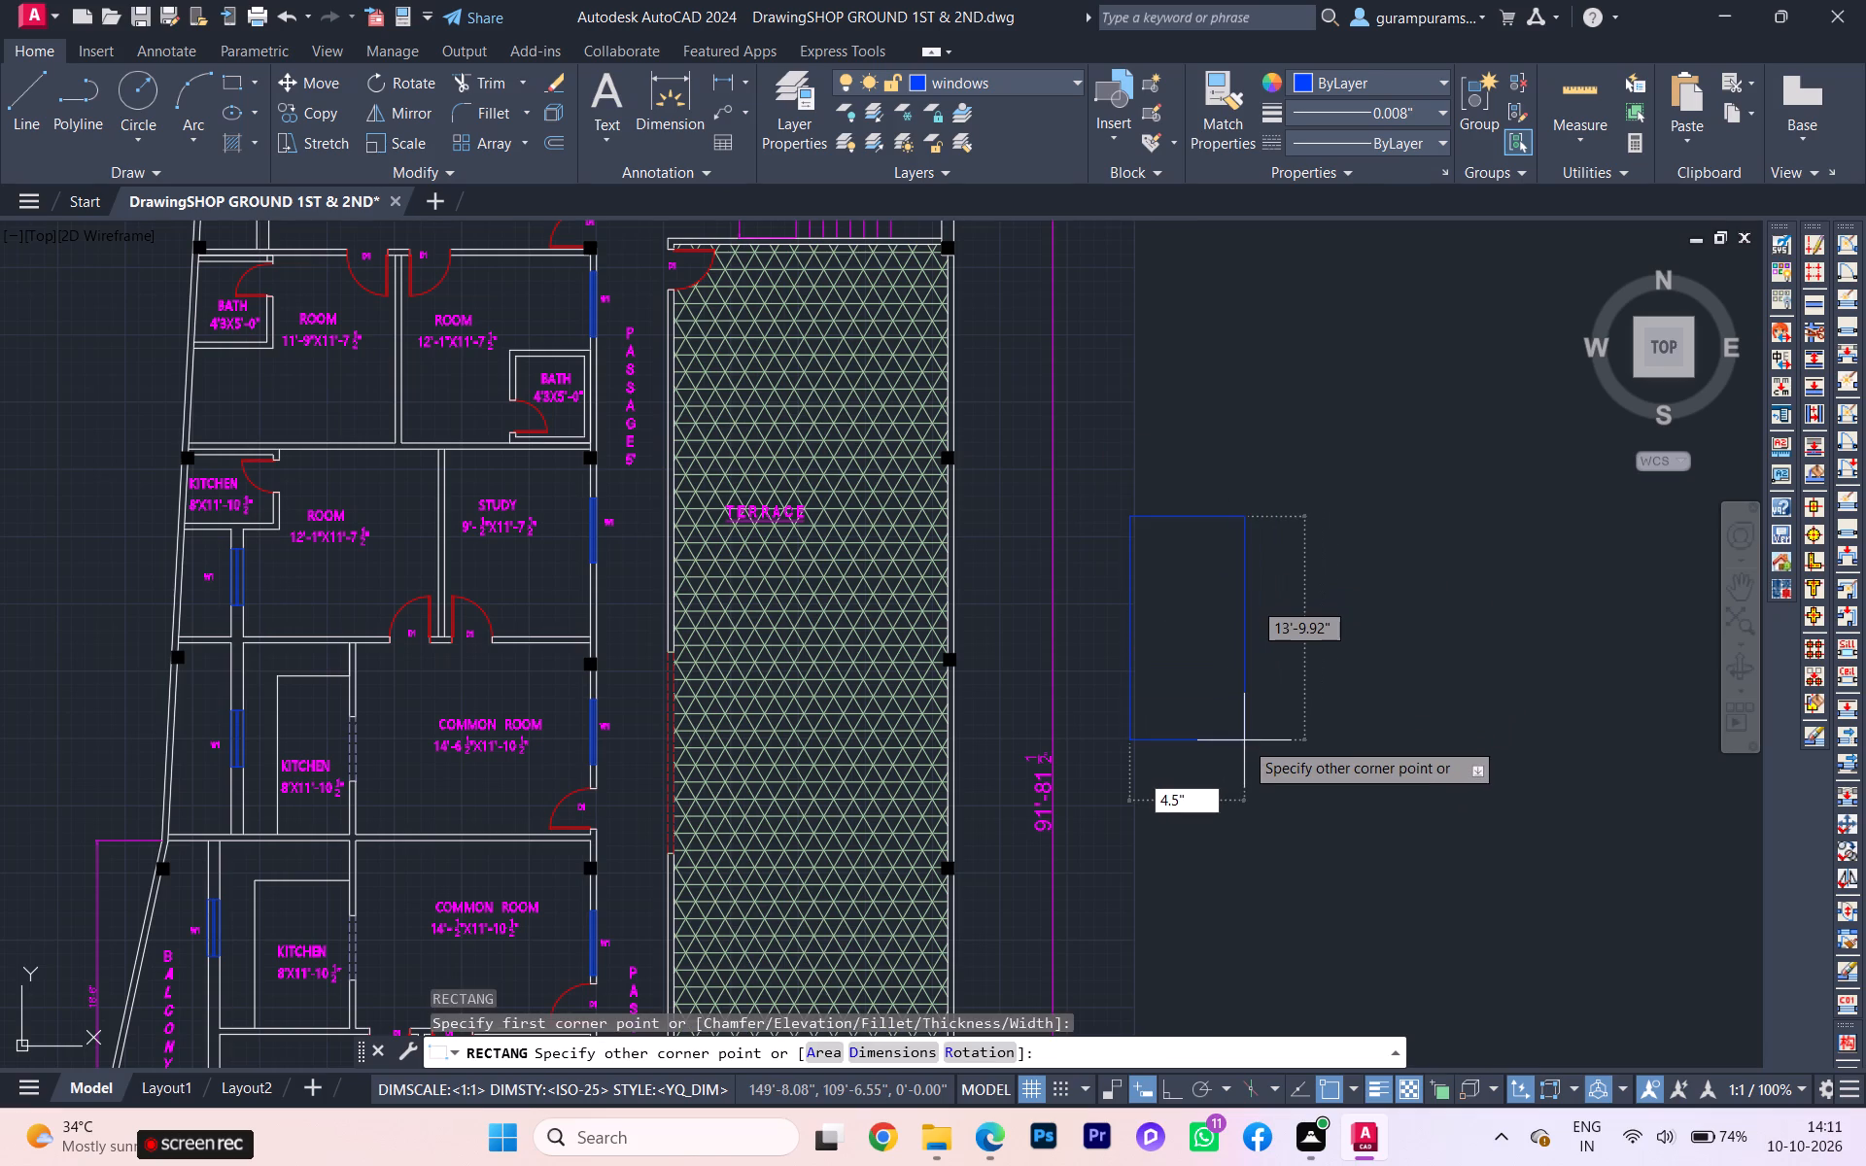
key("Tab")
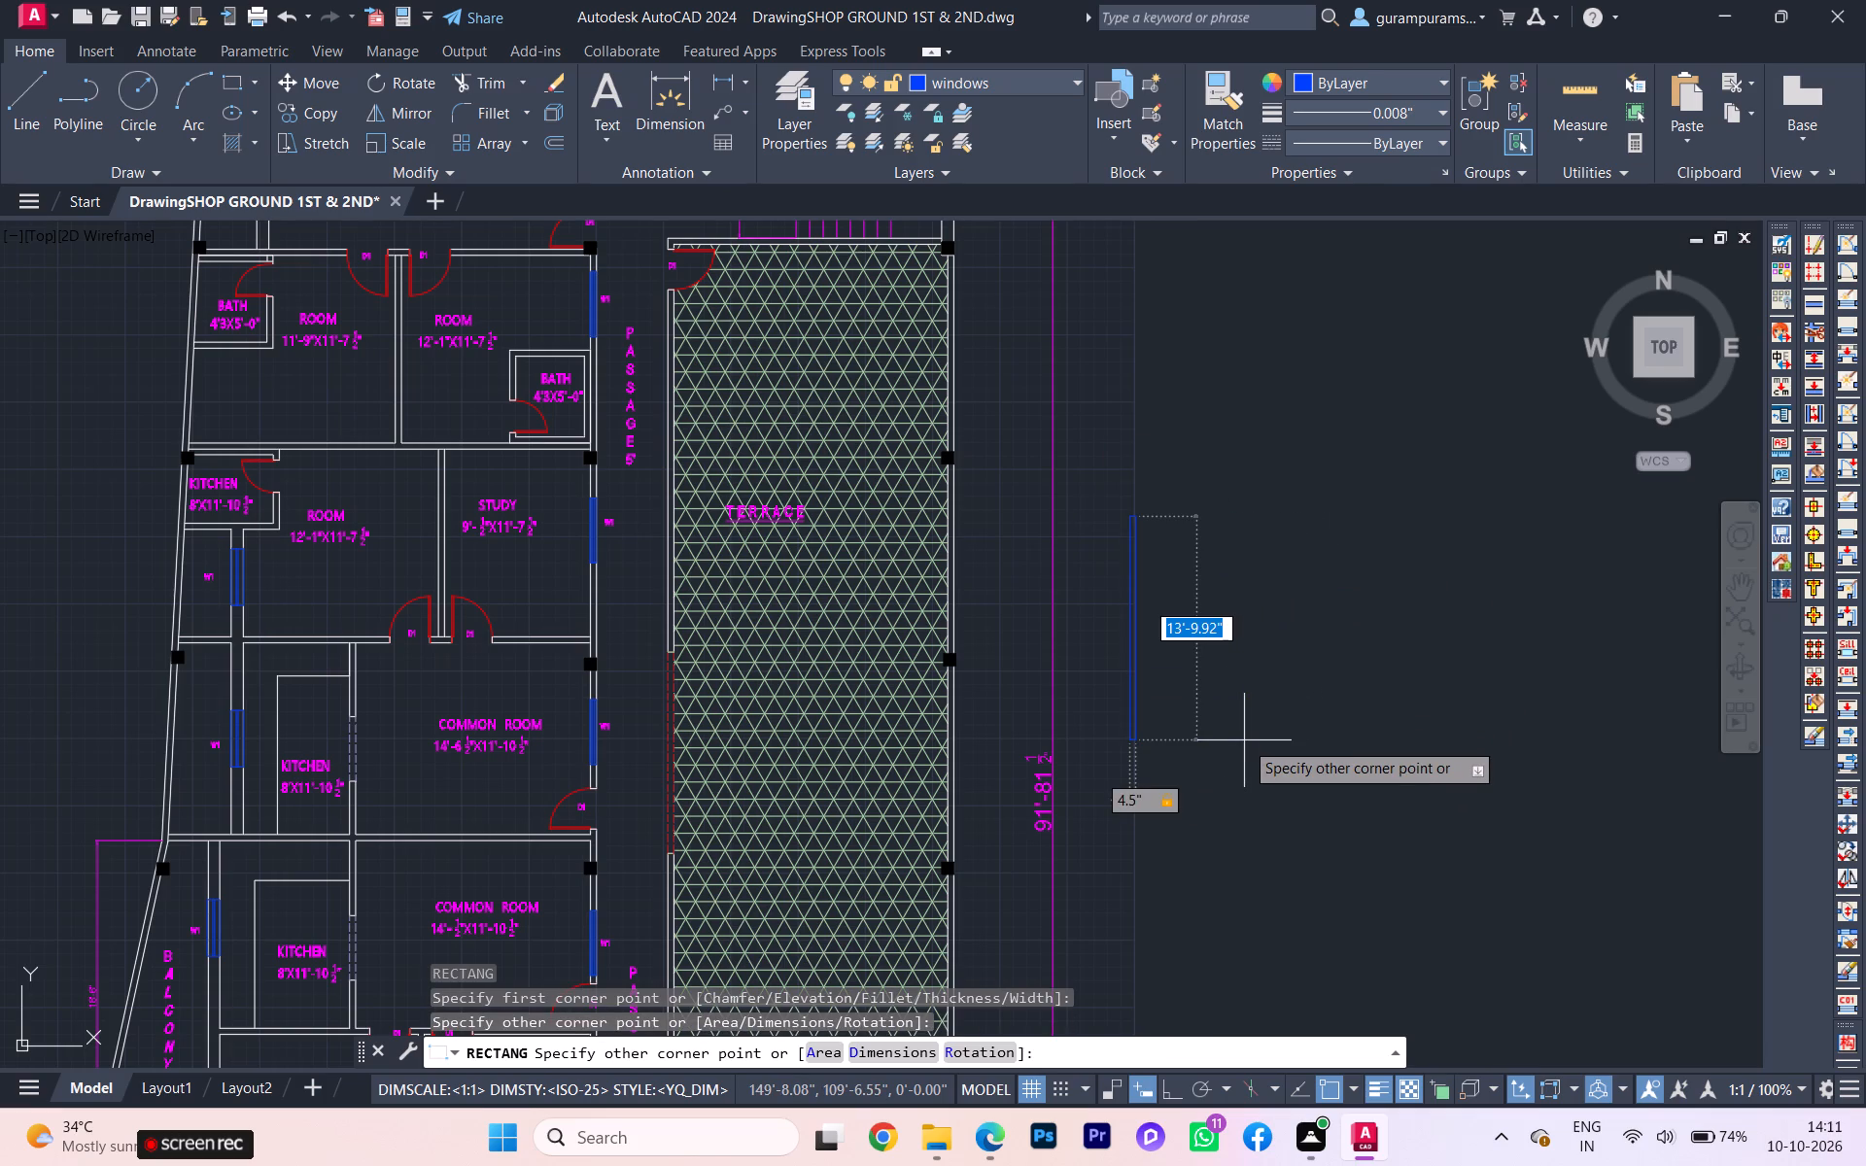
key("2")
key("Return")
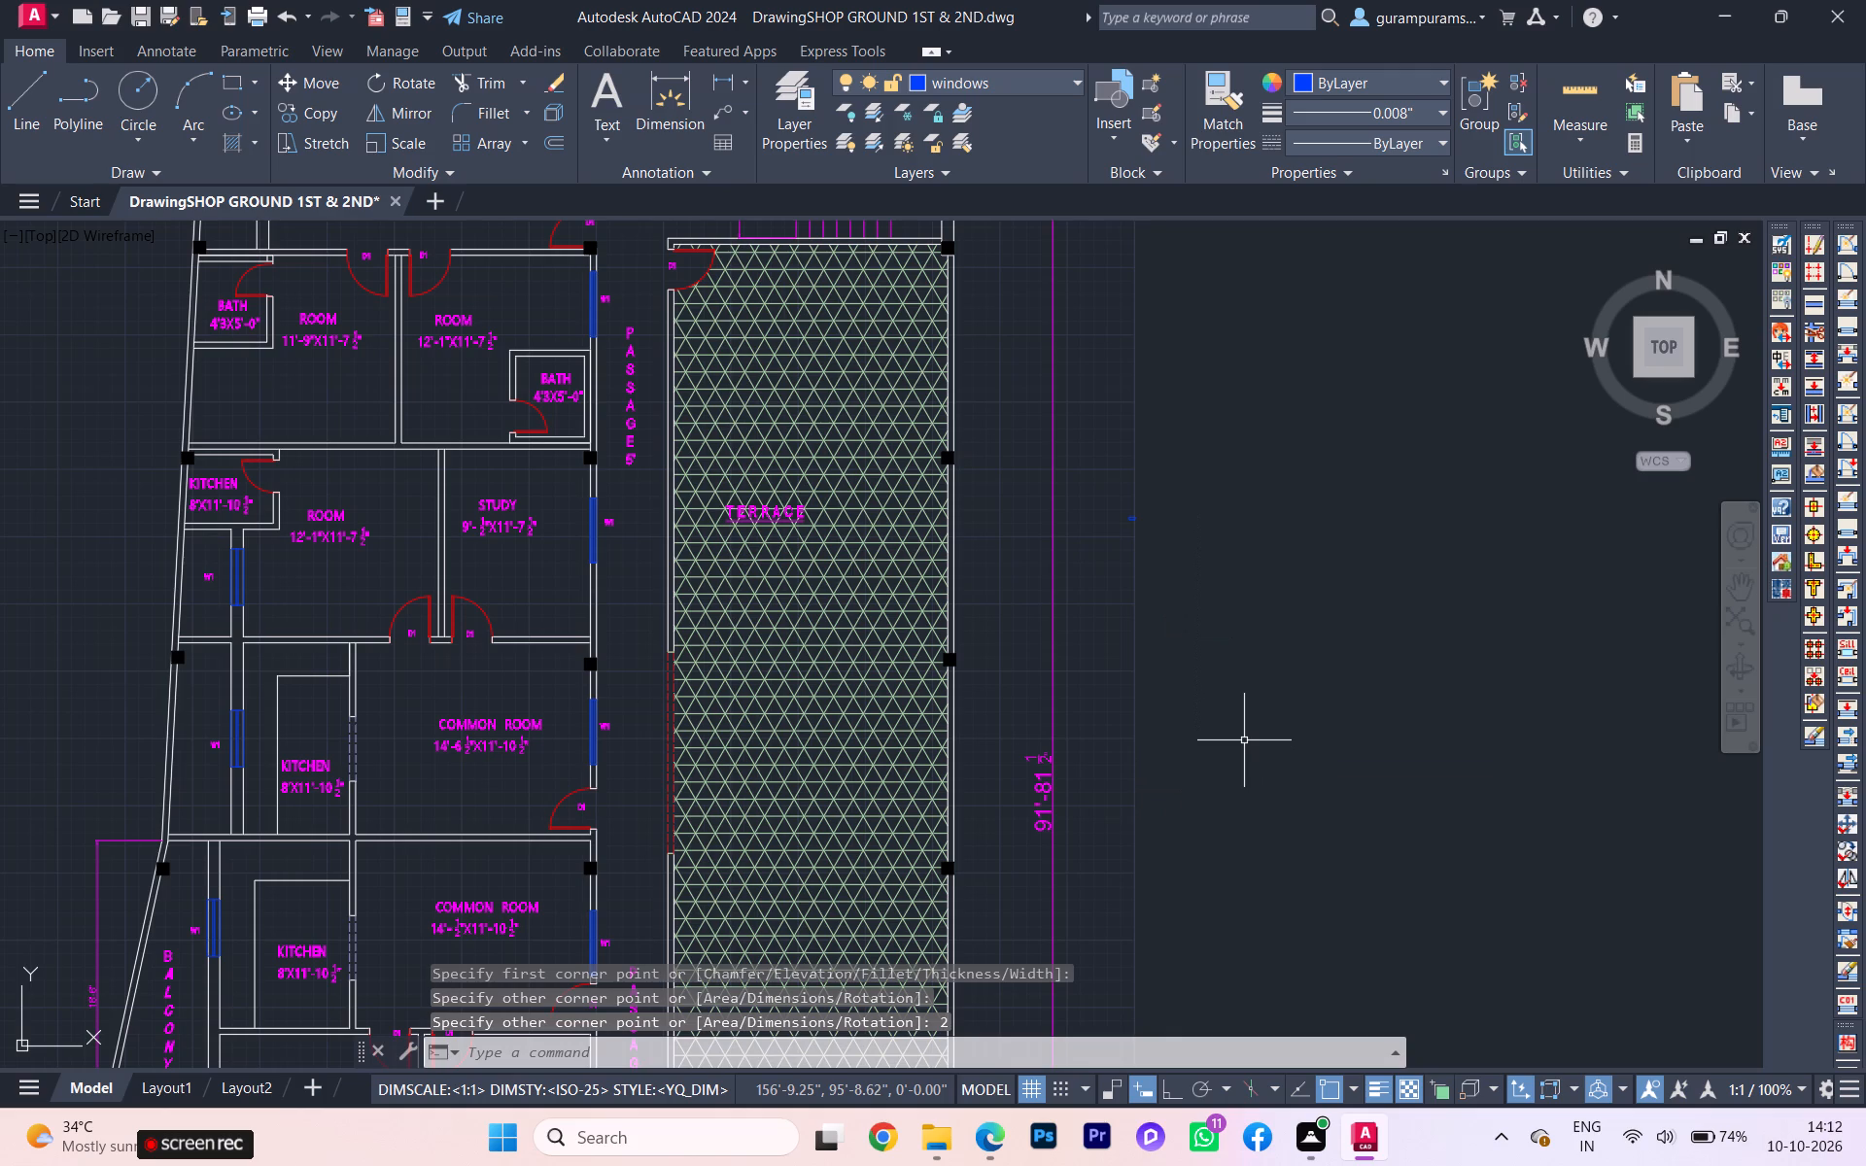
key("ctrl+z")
Draw a rectangle 4.5" wide and 2' high in the empty space east of the terrace's overall vertical dimension.
key("r")
key("e")
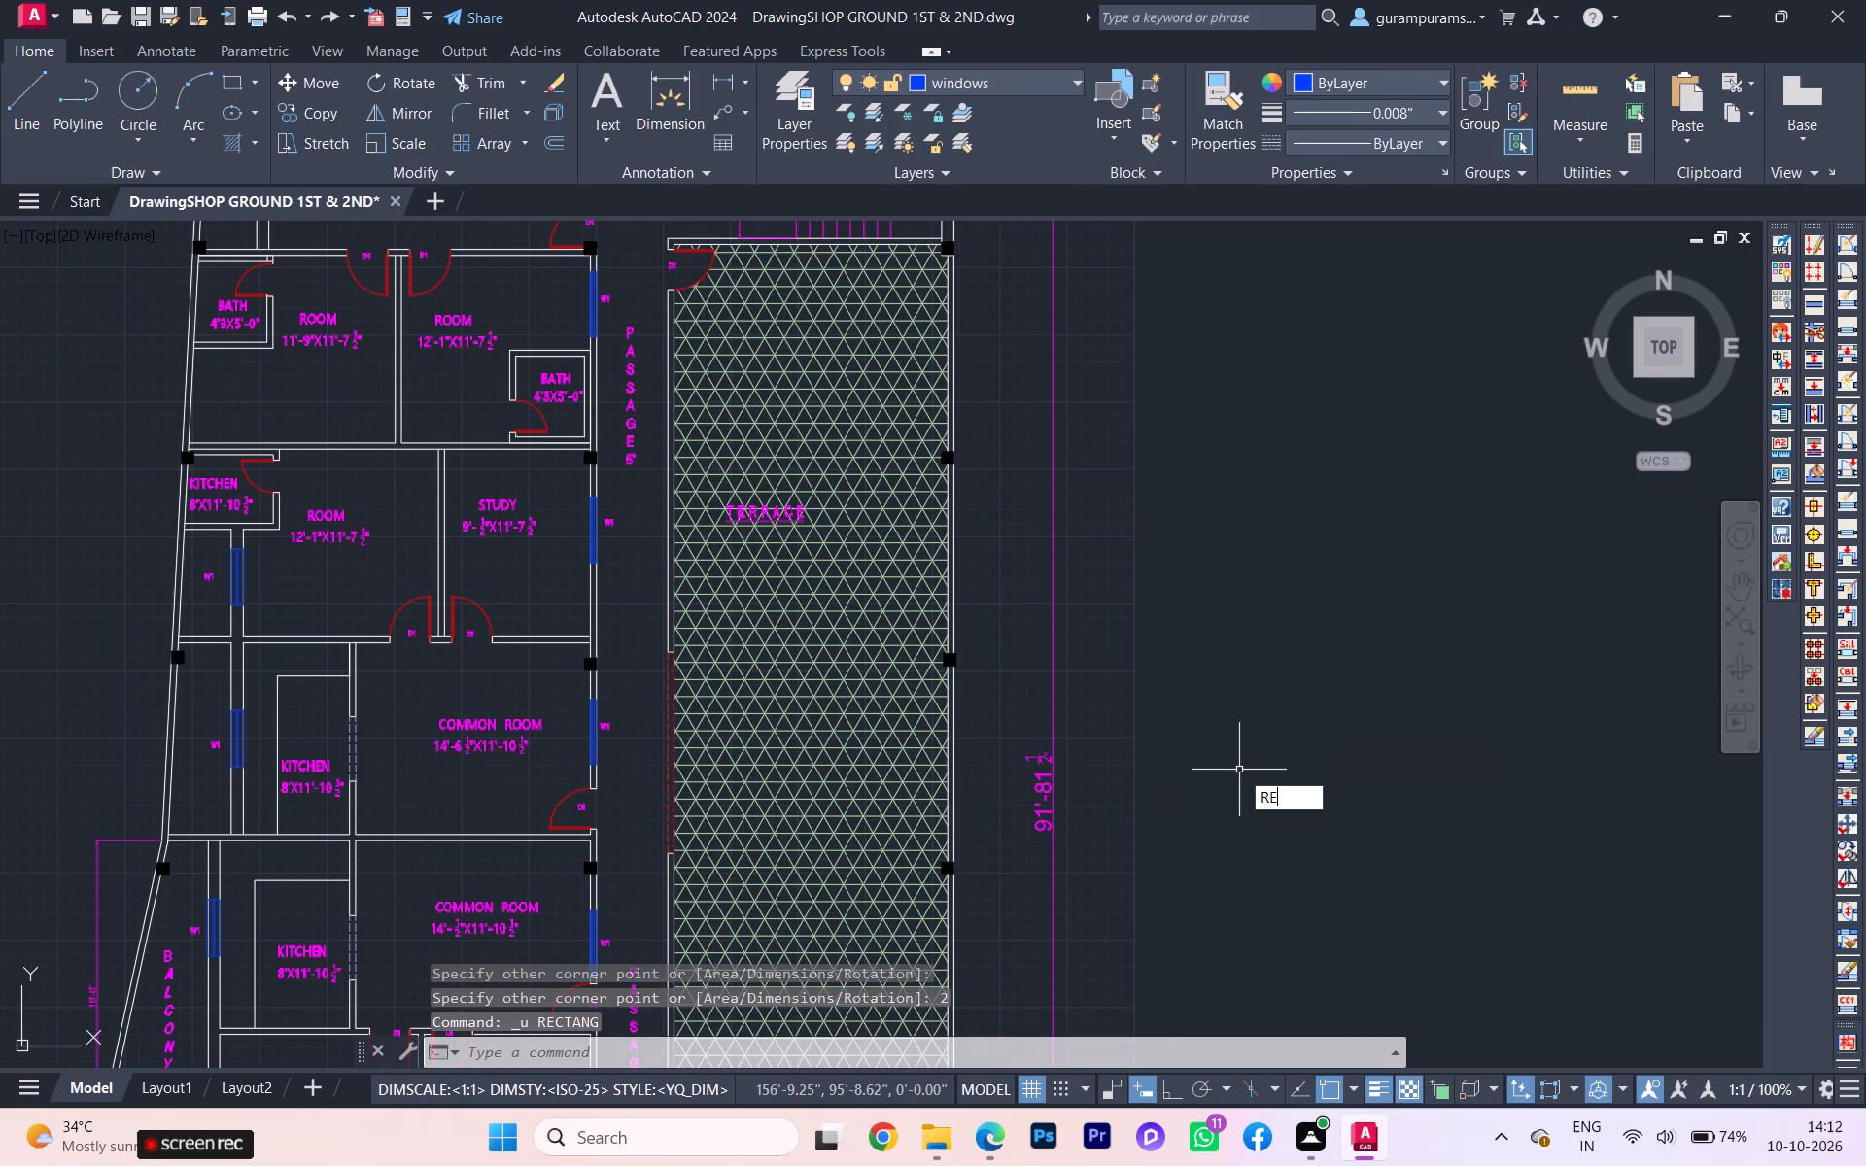
key("c")
key("Return")
left_click(1159, 627)
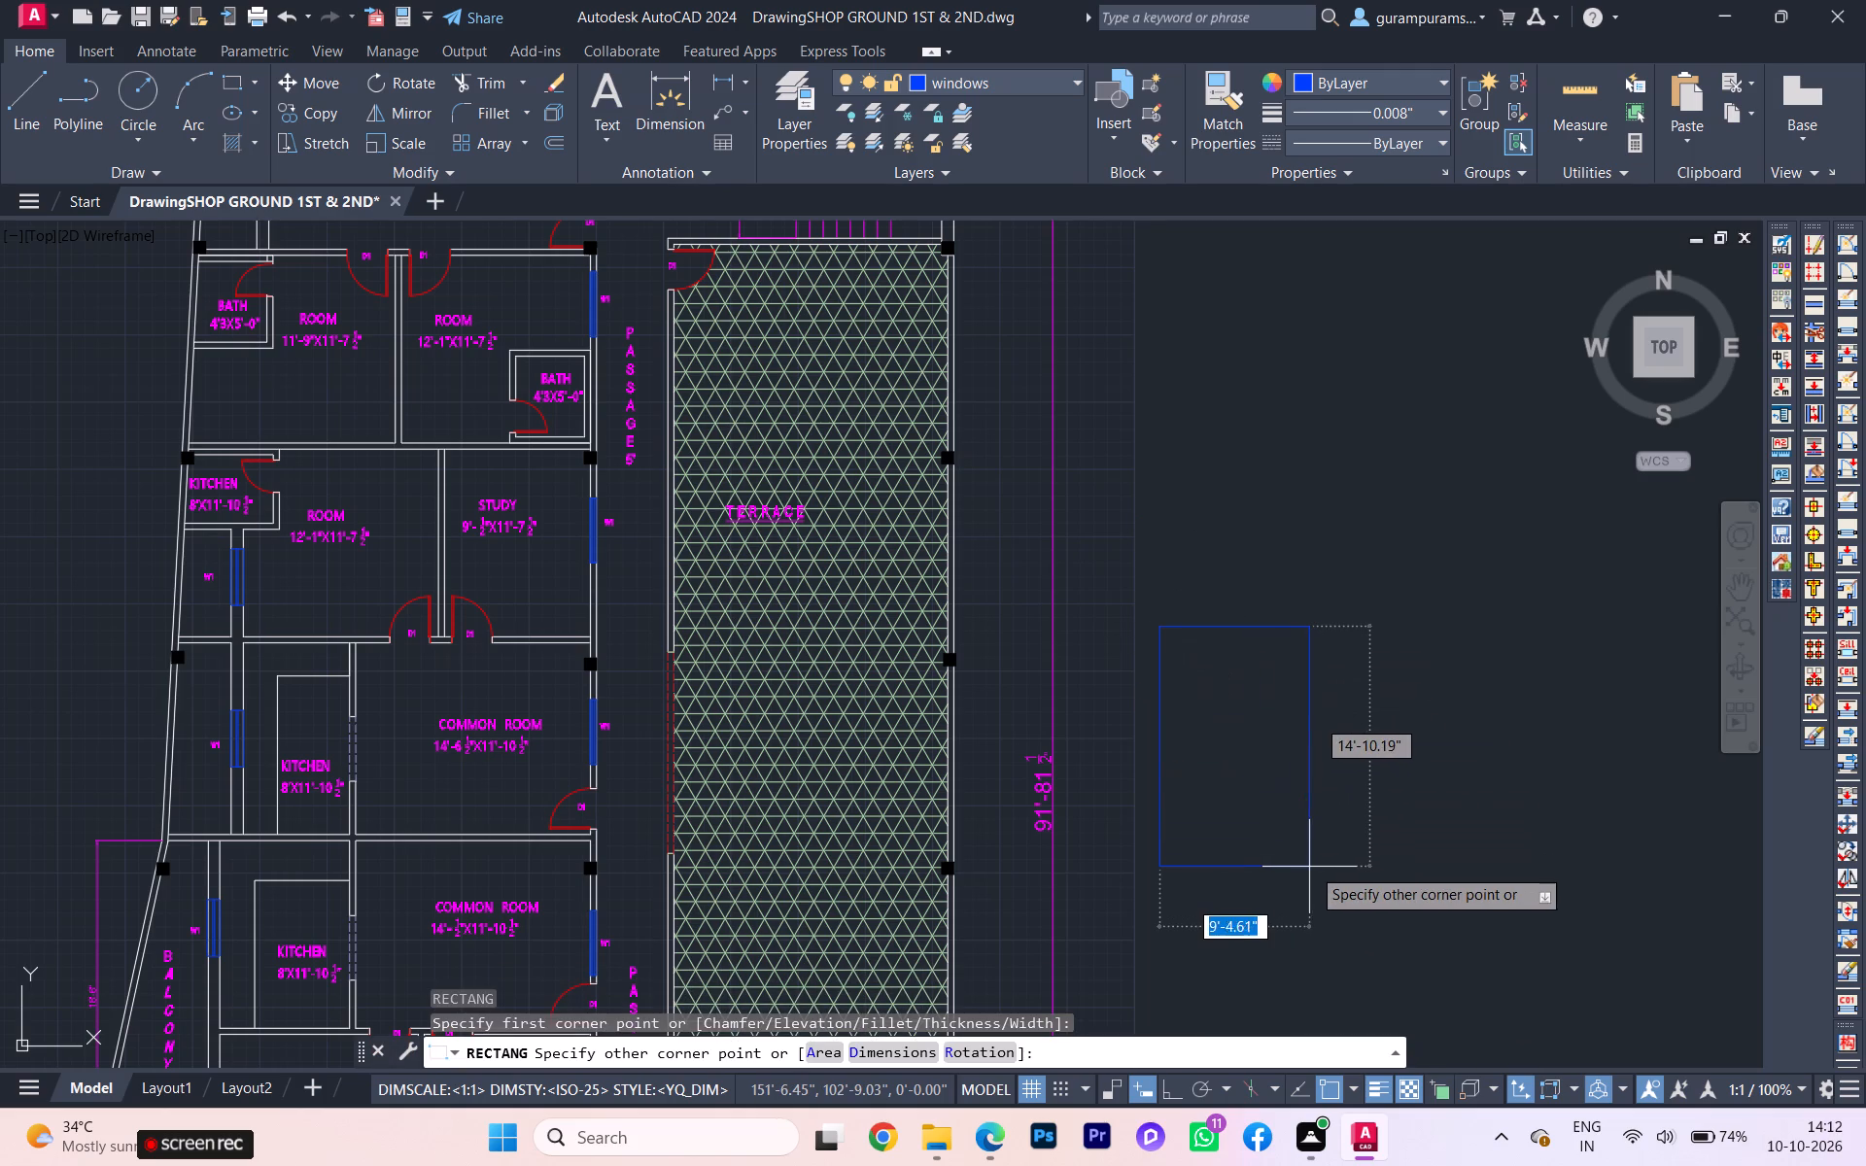
type("4.5")
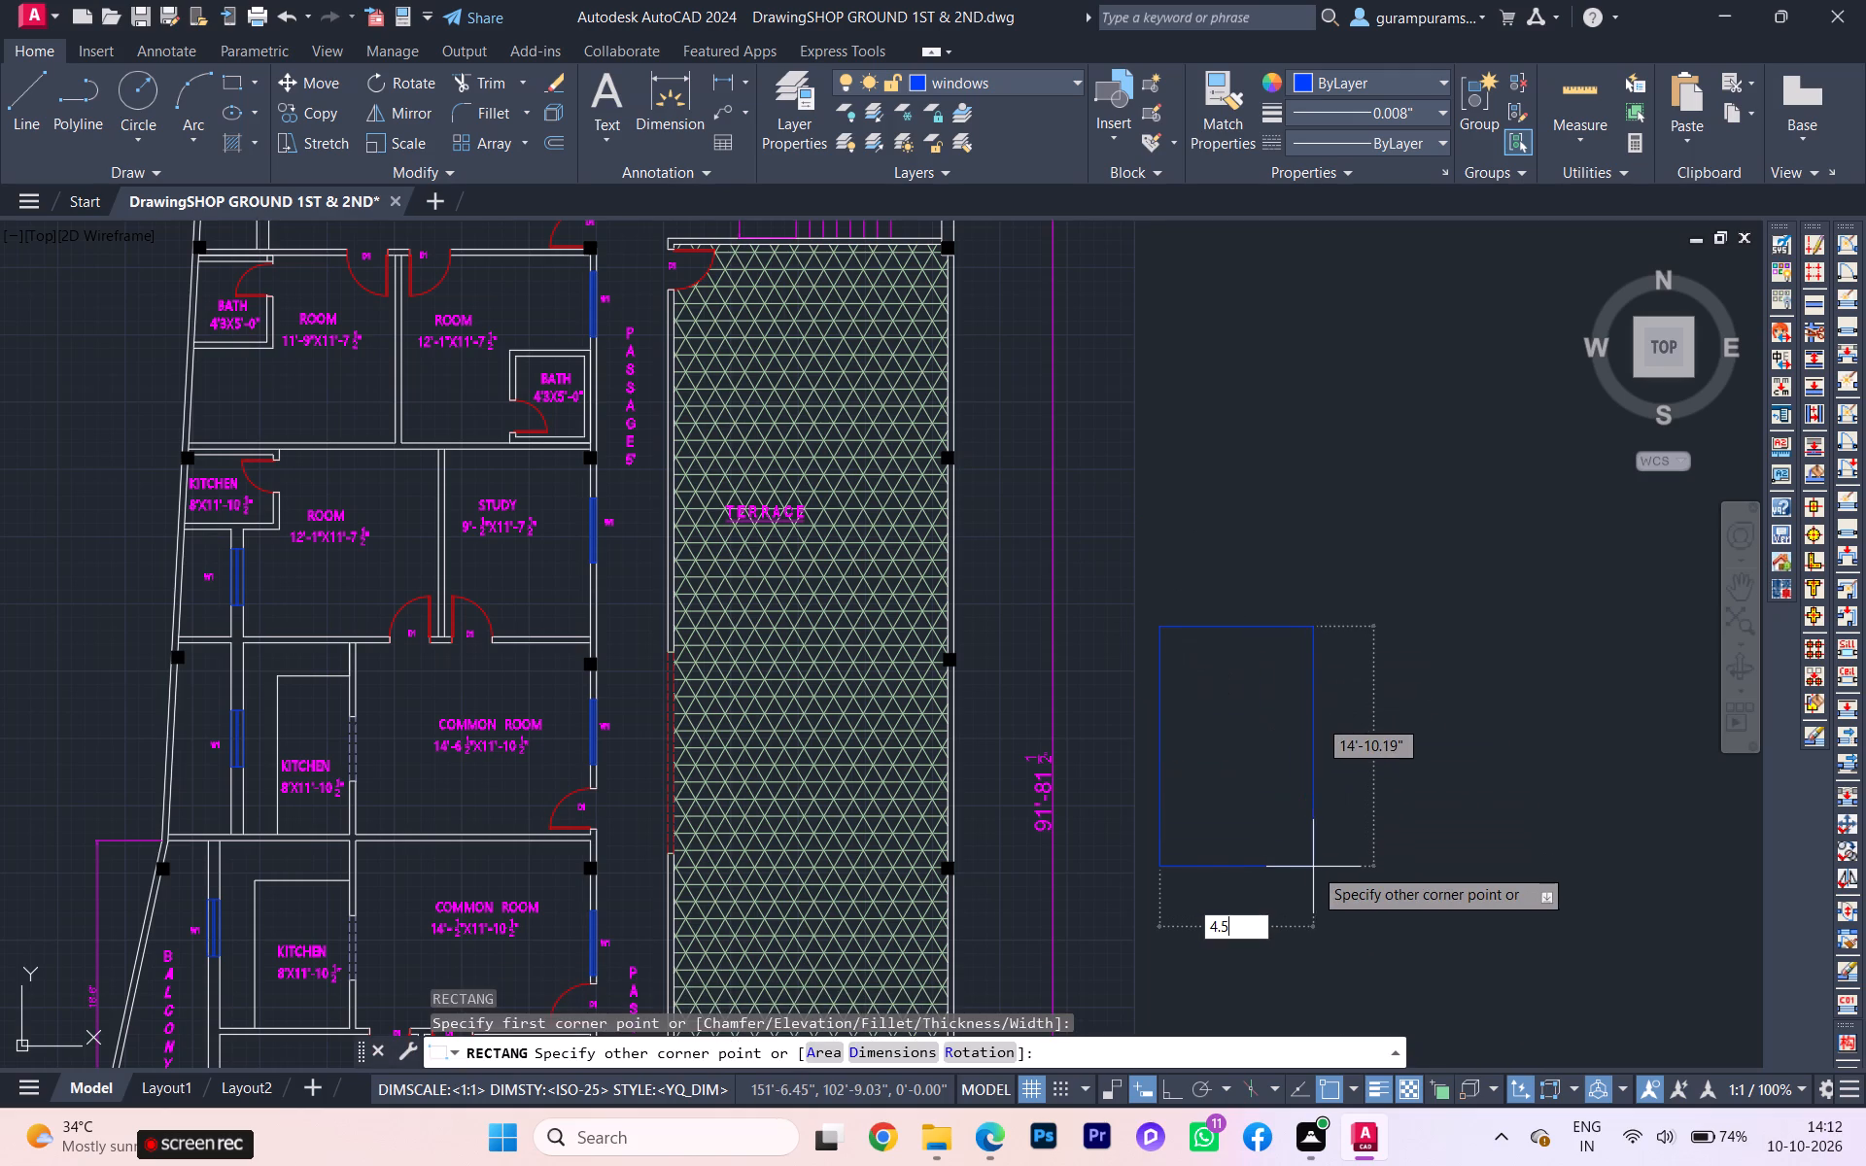
key("Tab")
key("2")
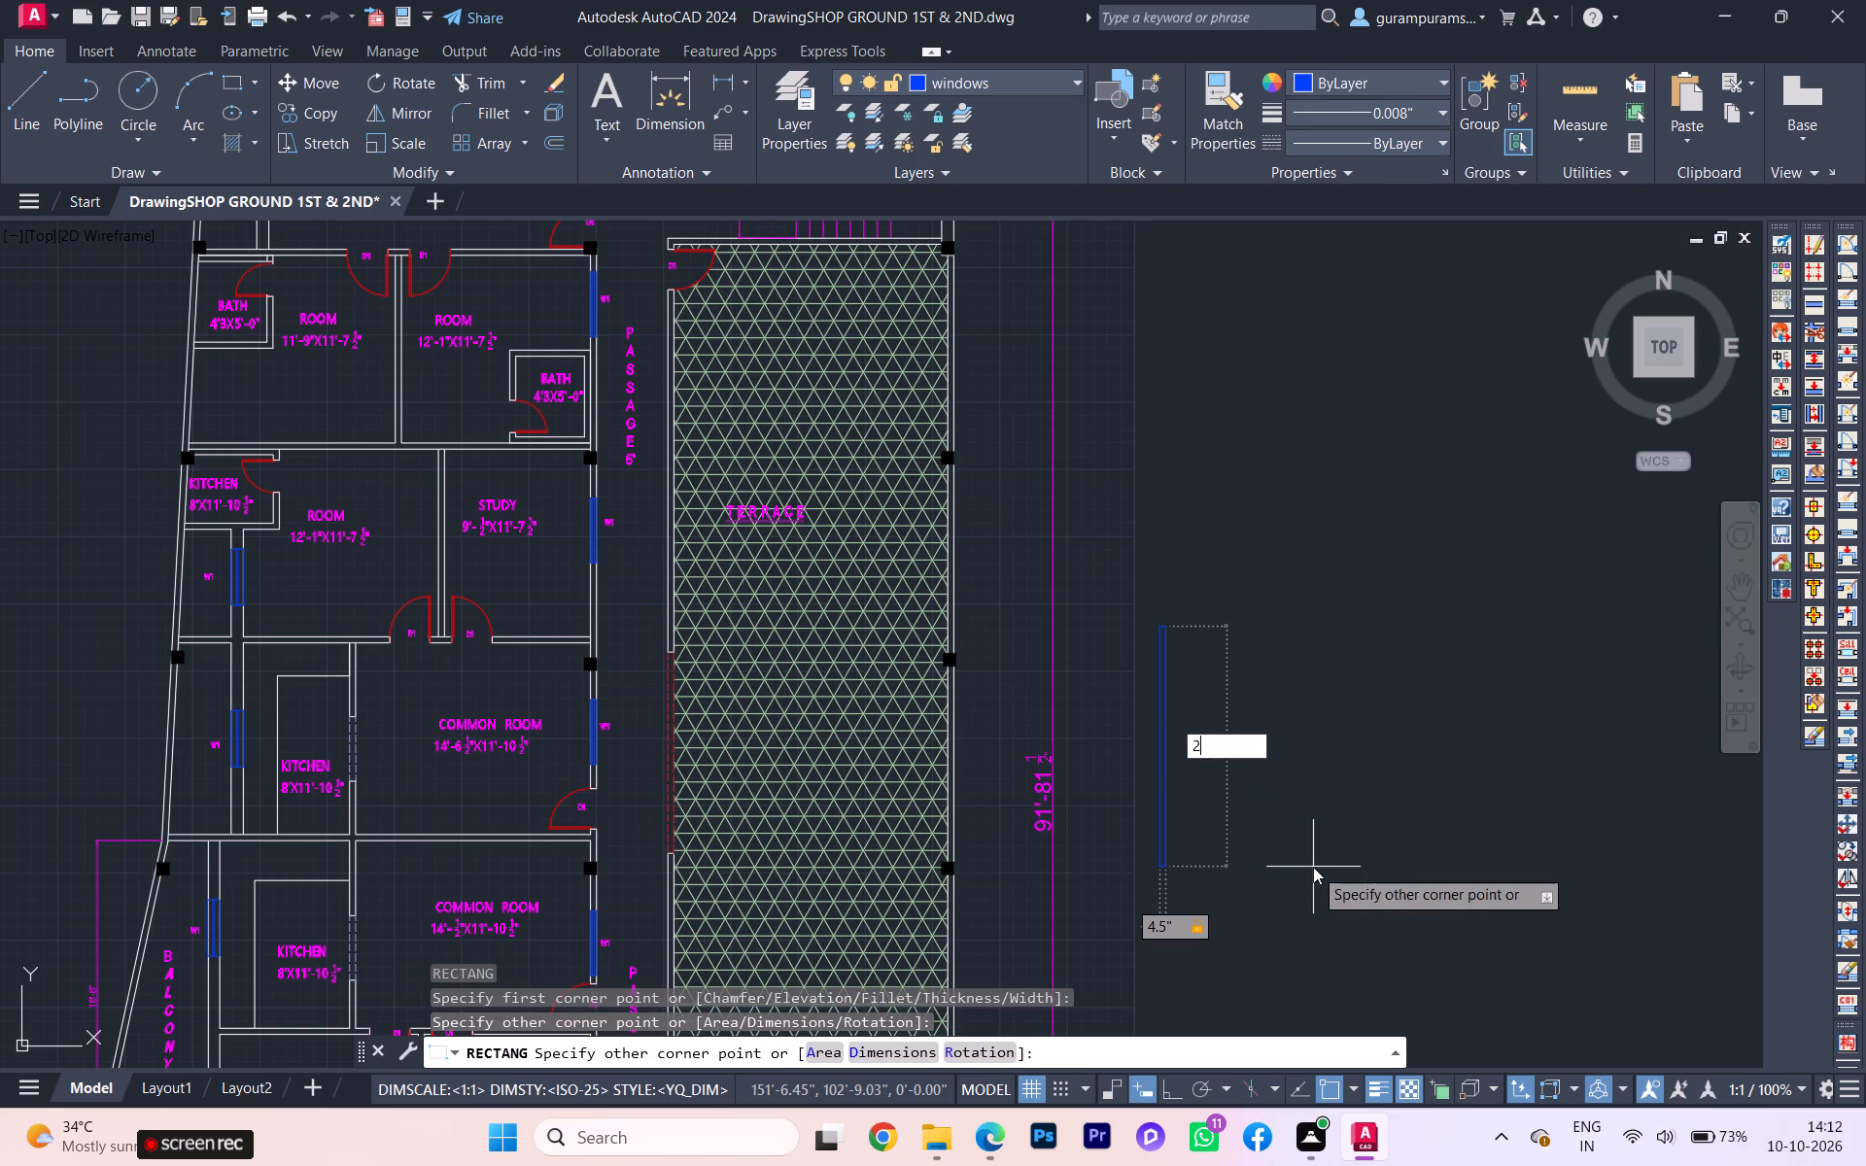
key("apostrophe")
key("Return")
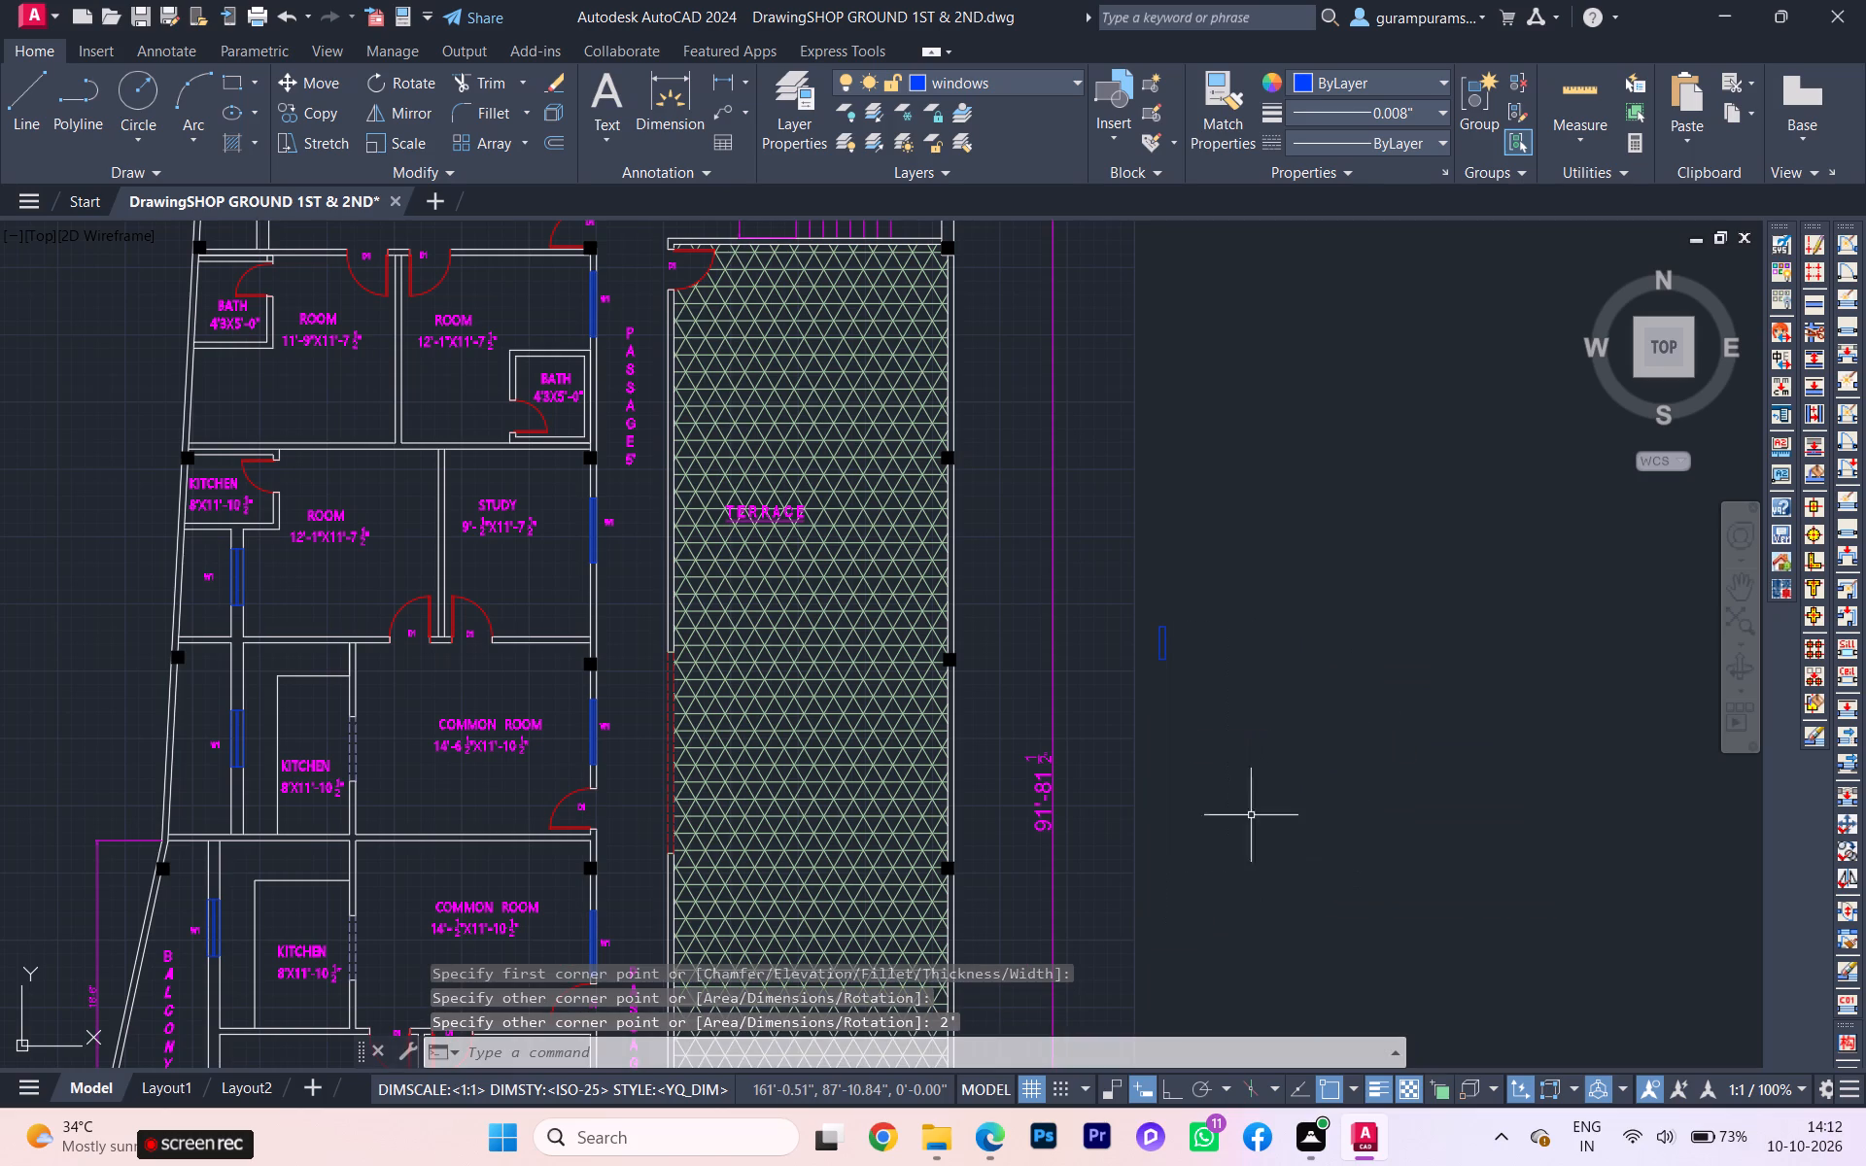
Draw an inner rectangle about 0.86" wide inside the new 4.5" rectangle, spanning its full 2' height.
scroll(1231, 681, "up", 1)
scroll(1141, 616, "up", 5)
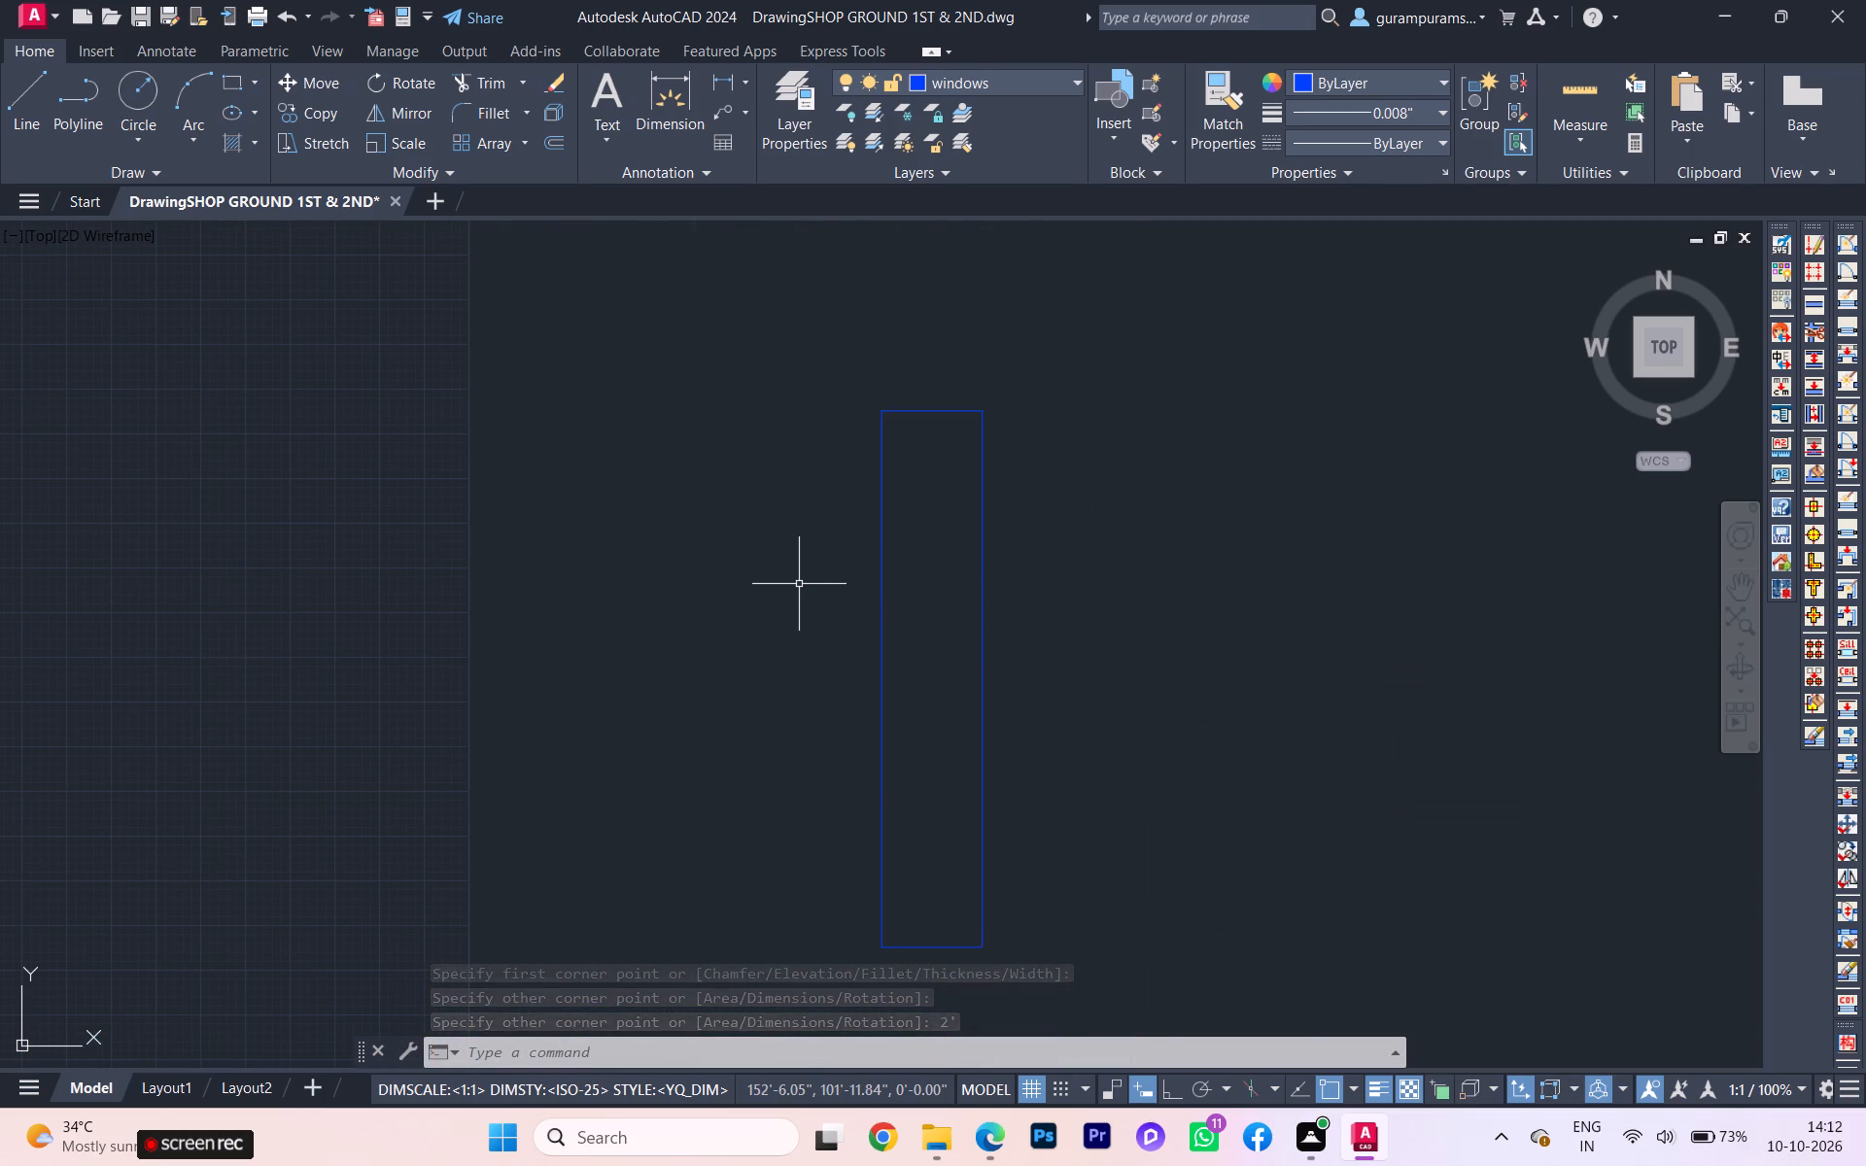
key("r")
left_click(880, 657)
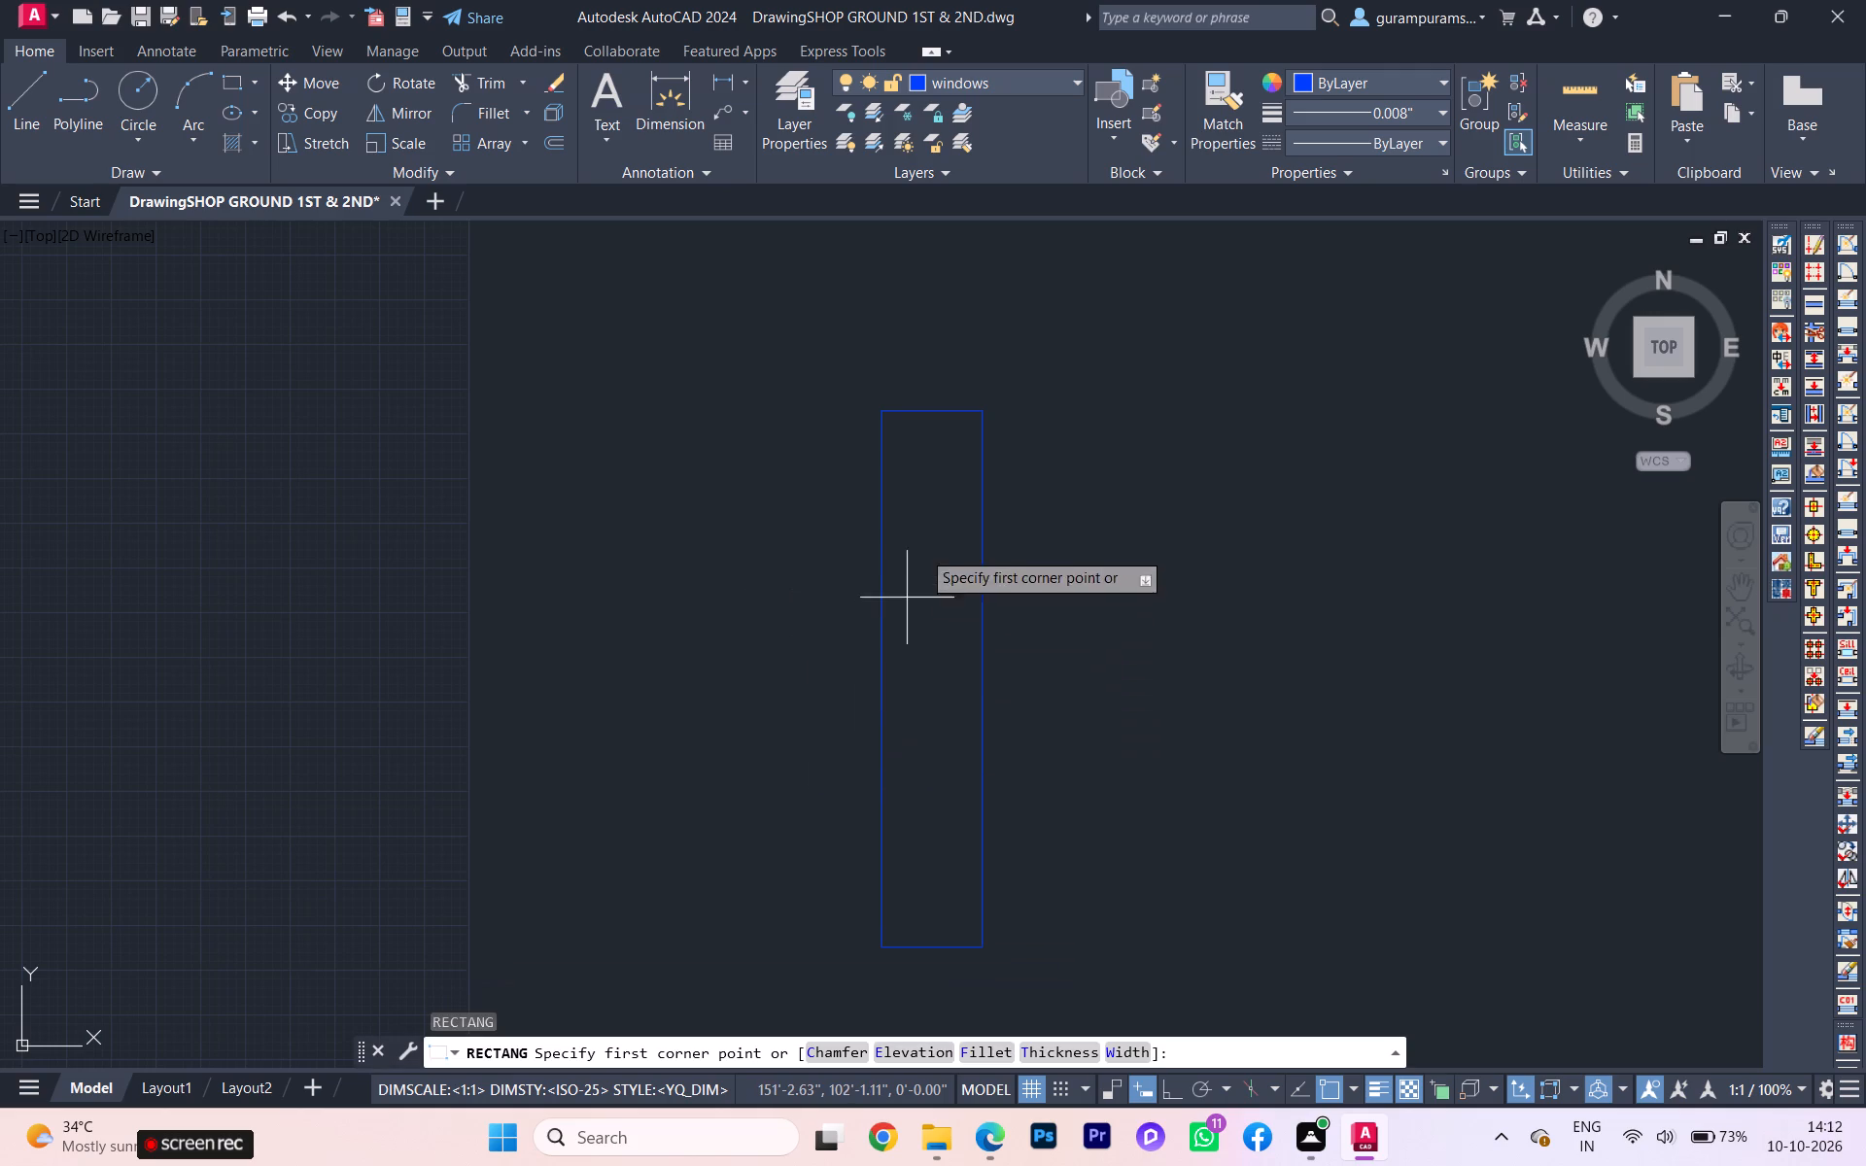
left_click(913, 412)
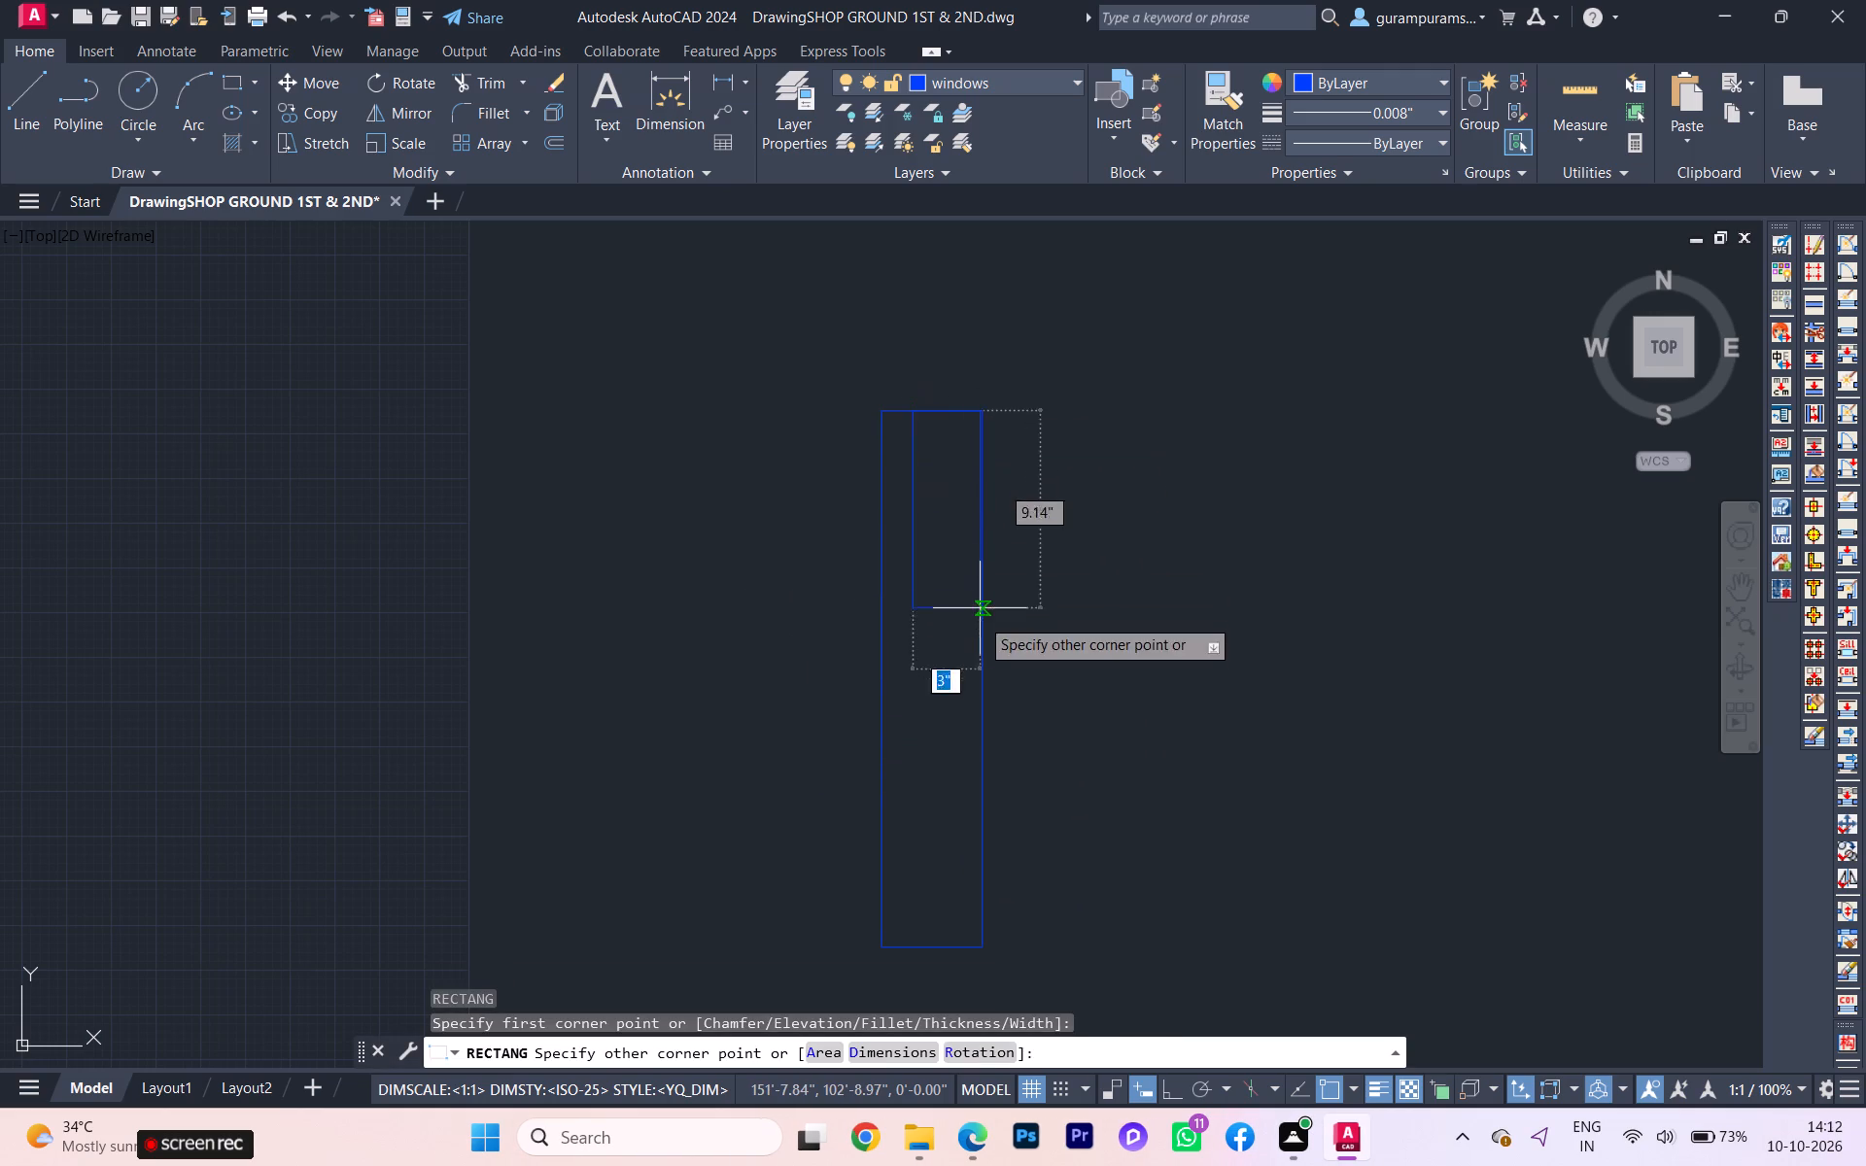
left_click(930, 952)
Group the two nested rectangles into one ventilator symbol.
scroll(993, 851, "down", 2)
left_click(1031, 913)
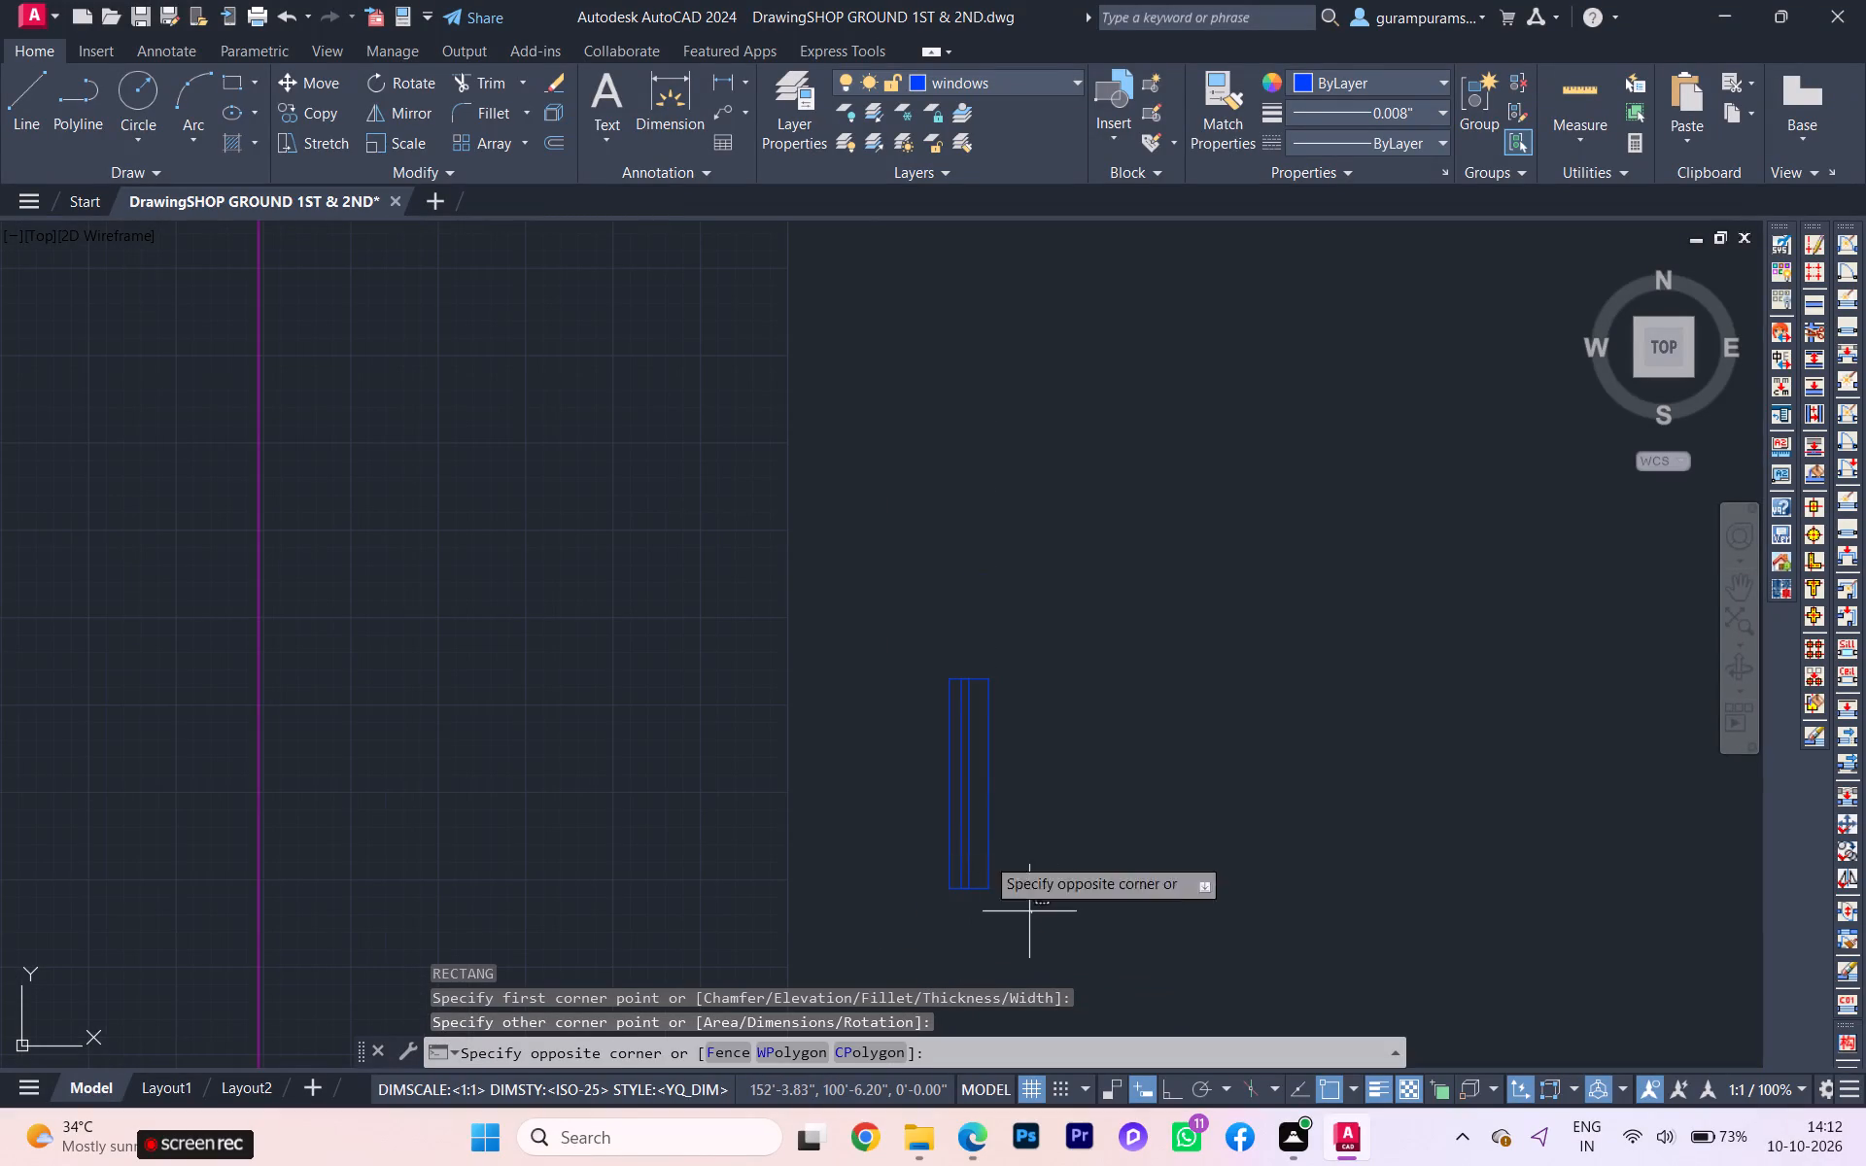
left_click(906, 615)
key("g")
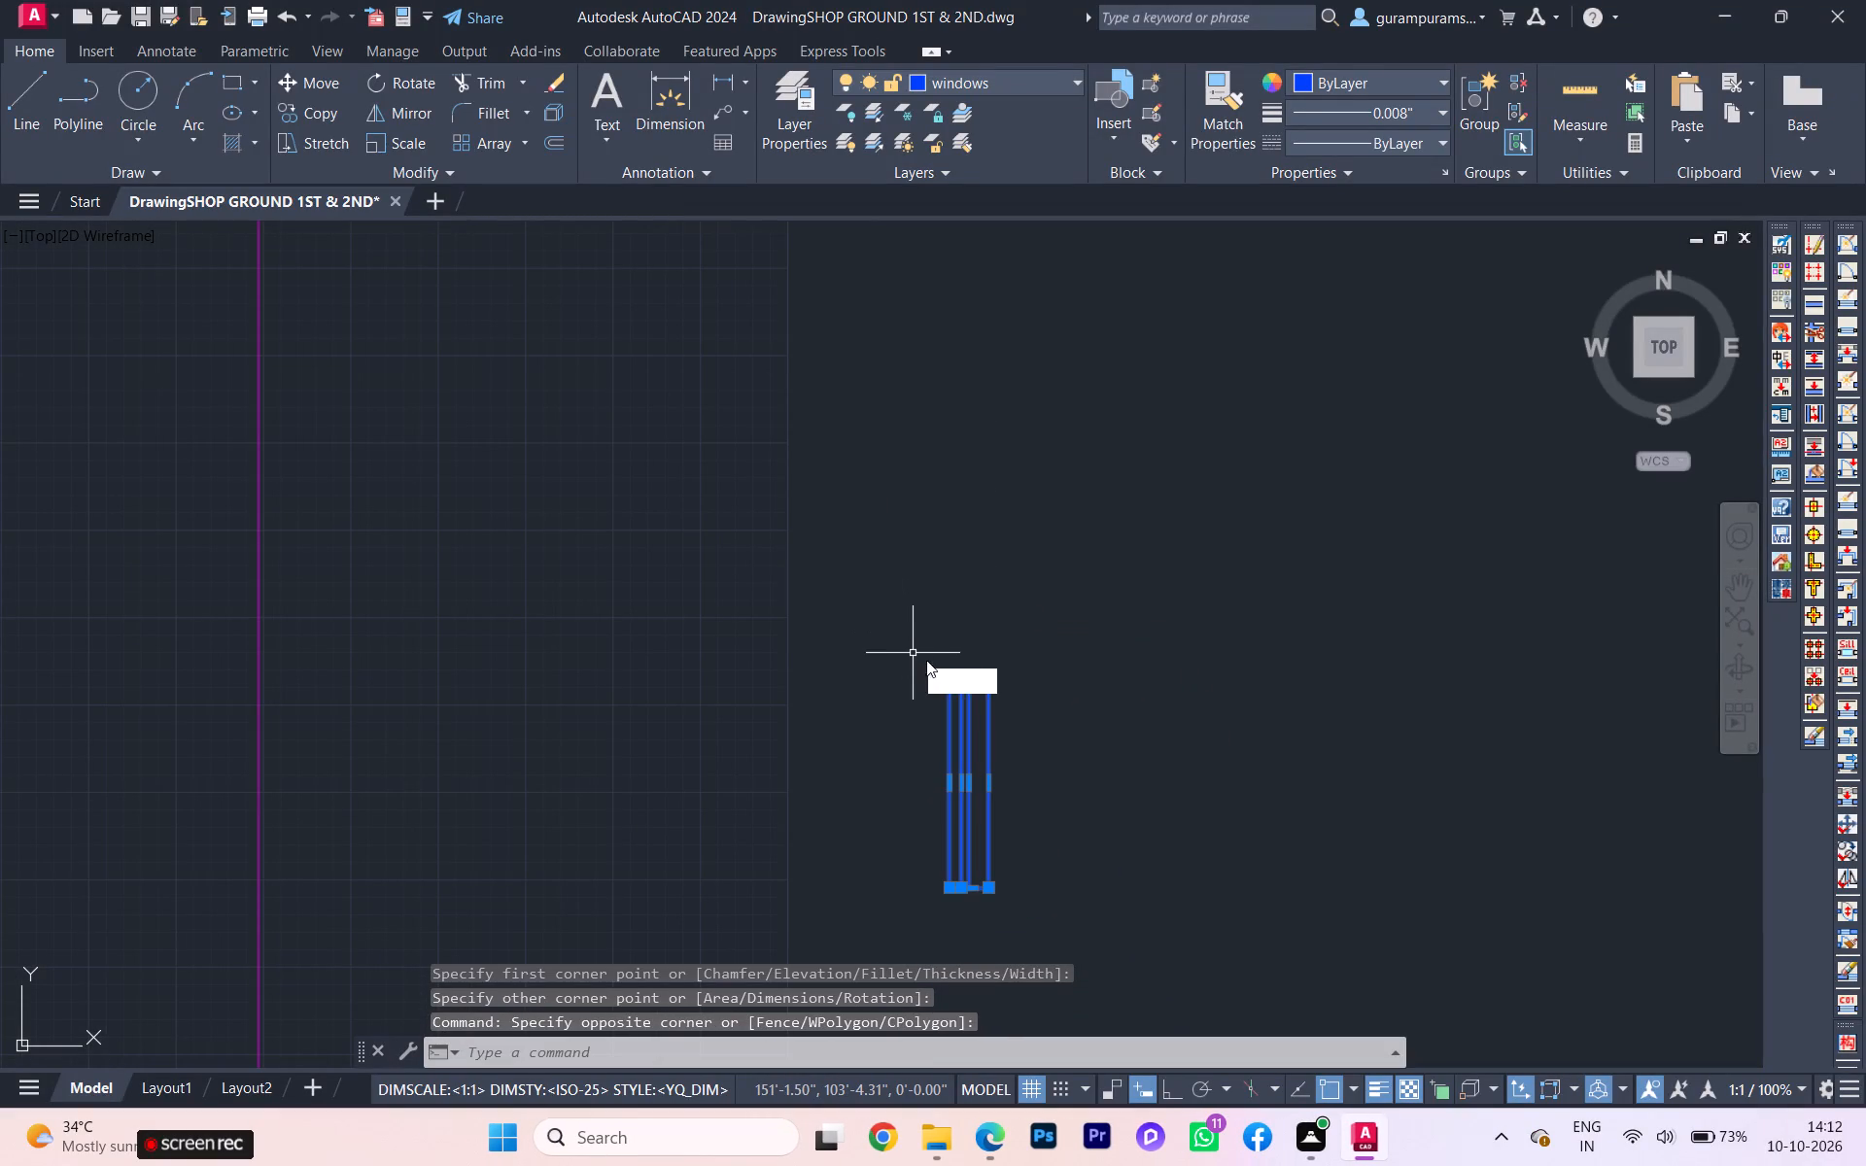
Move the grouped ventilator symbol by its east edge into the wall between the 4'3X5'-0" bath and the 5' passage.
left_click(1021, 707)
left_click(996, 782)
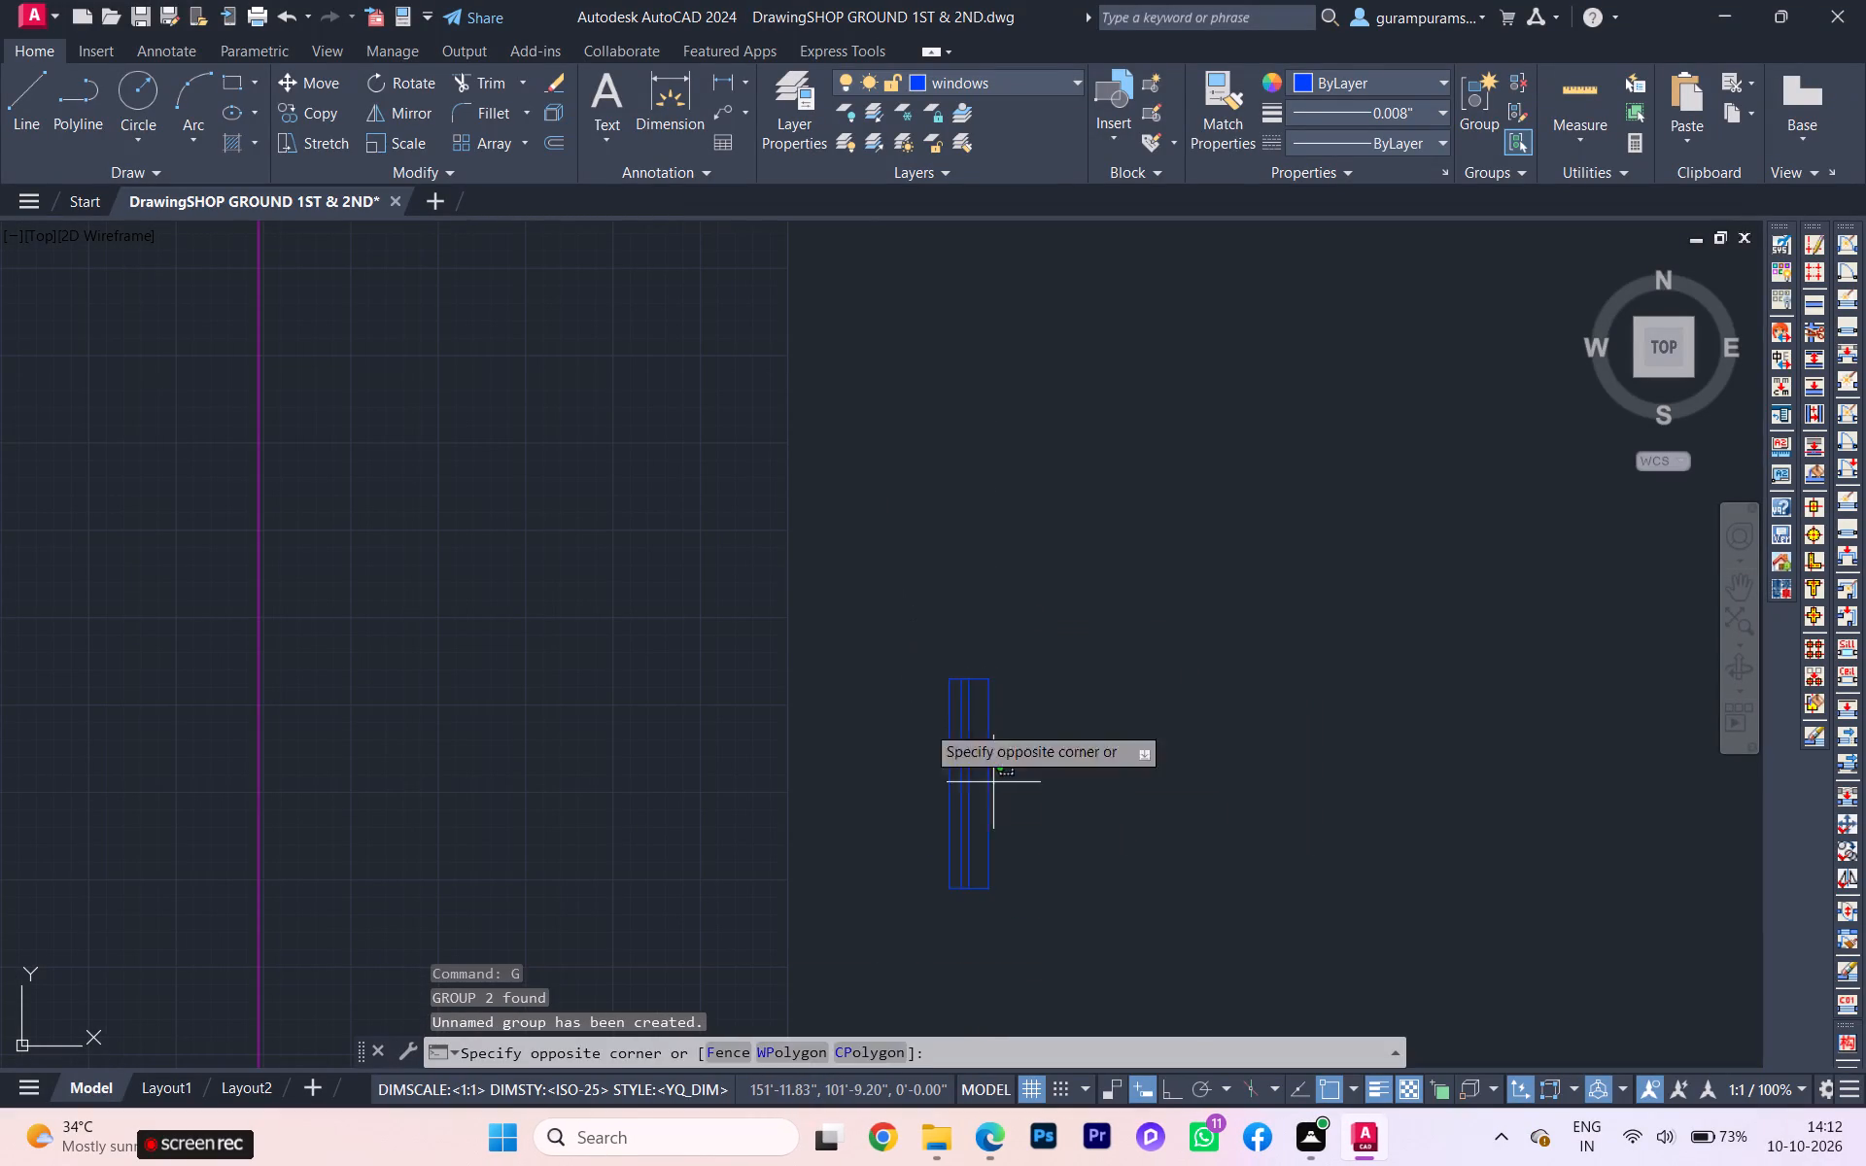
left_click(869, 672)
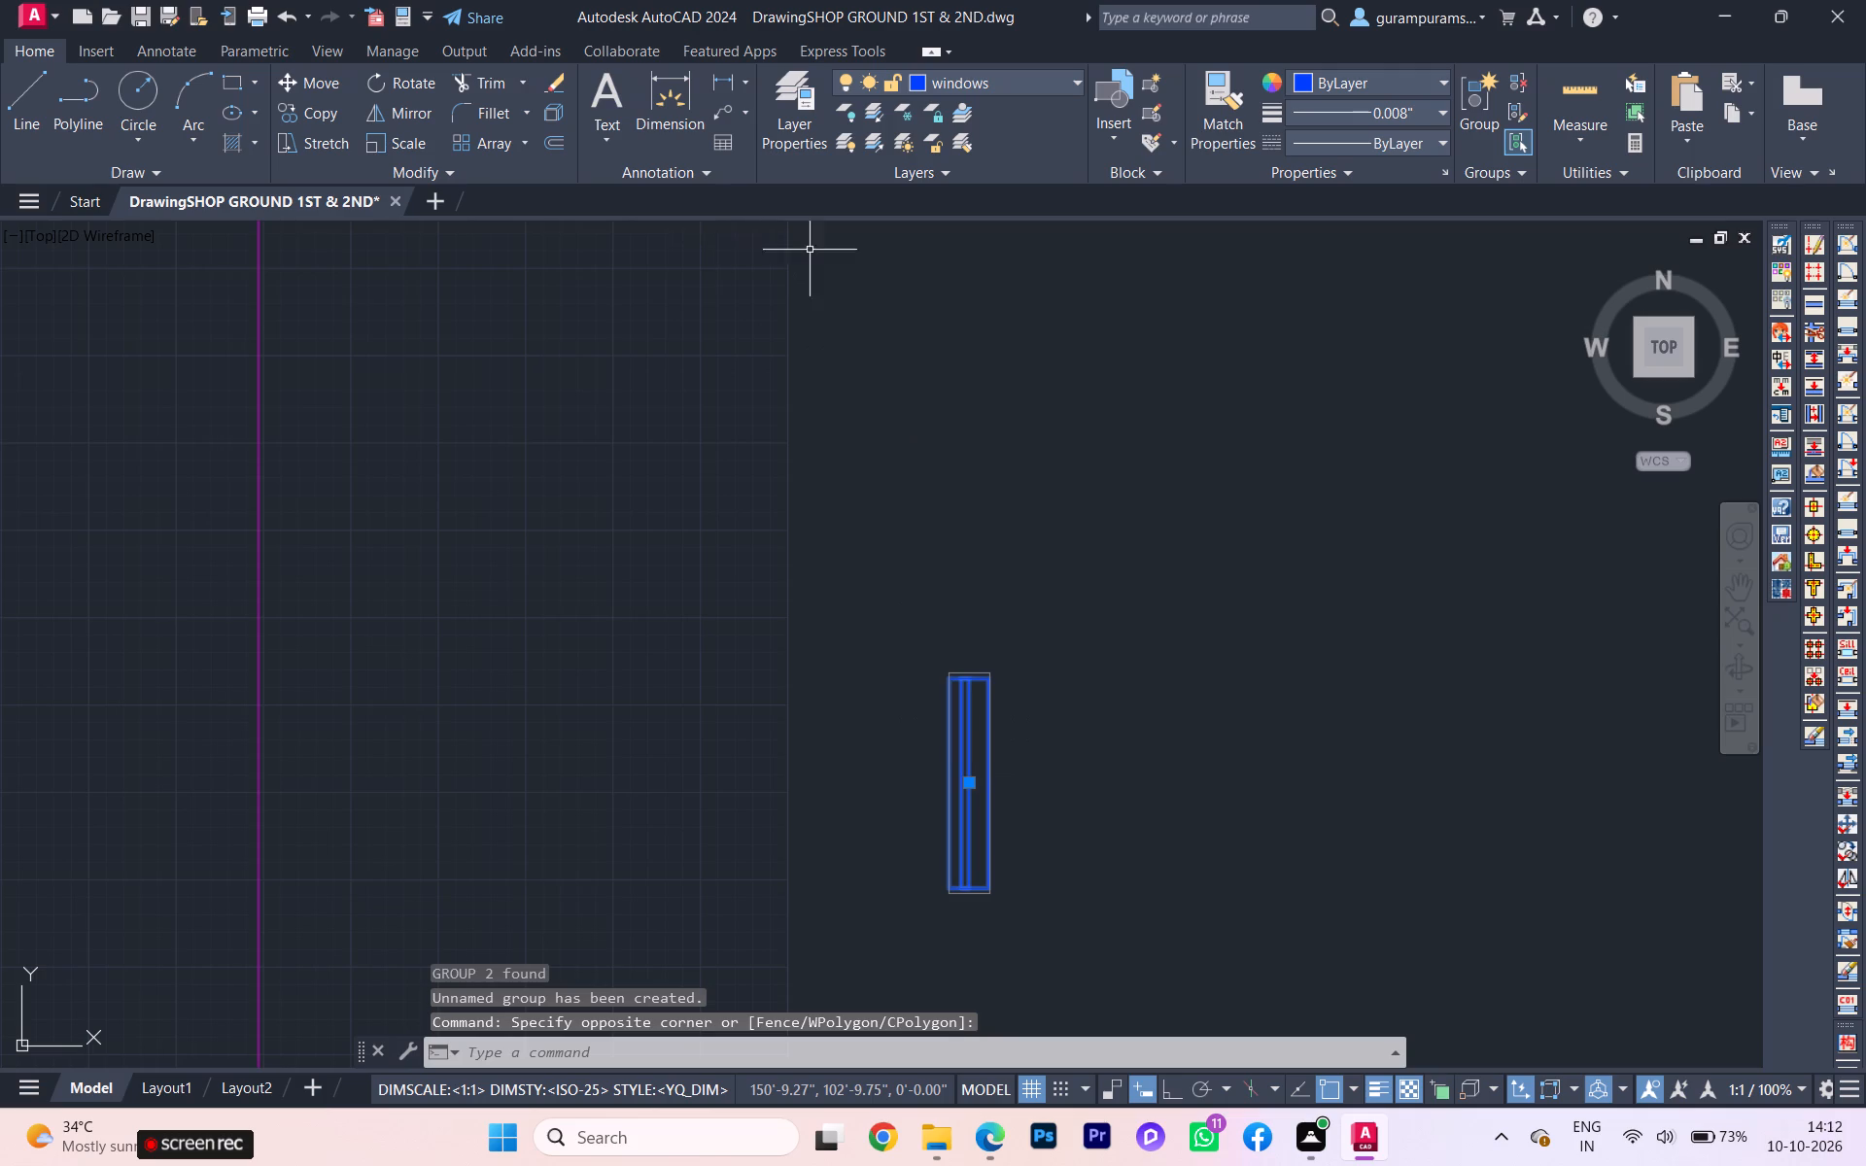
scroll(1099, 372, "up", 1)
scroll(1105, 382, "down", 5)
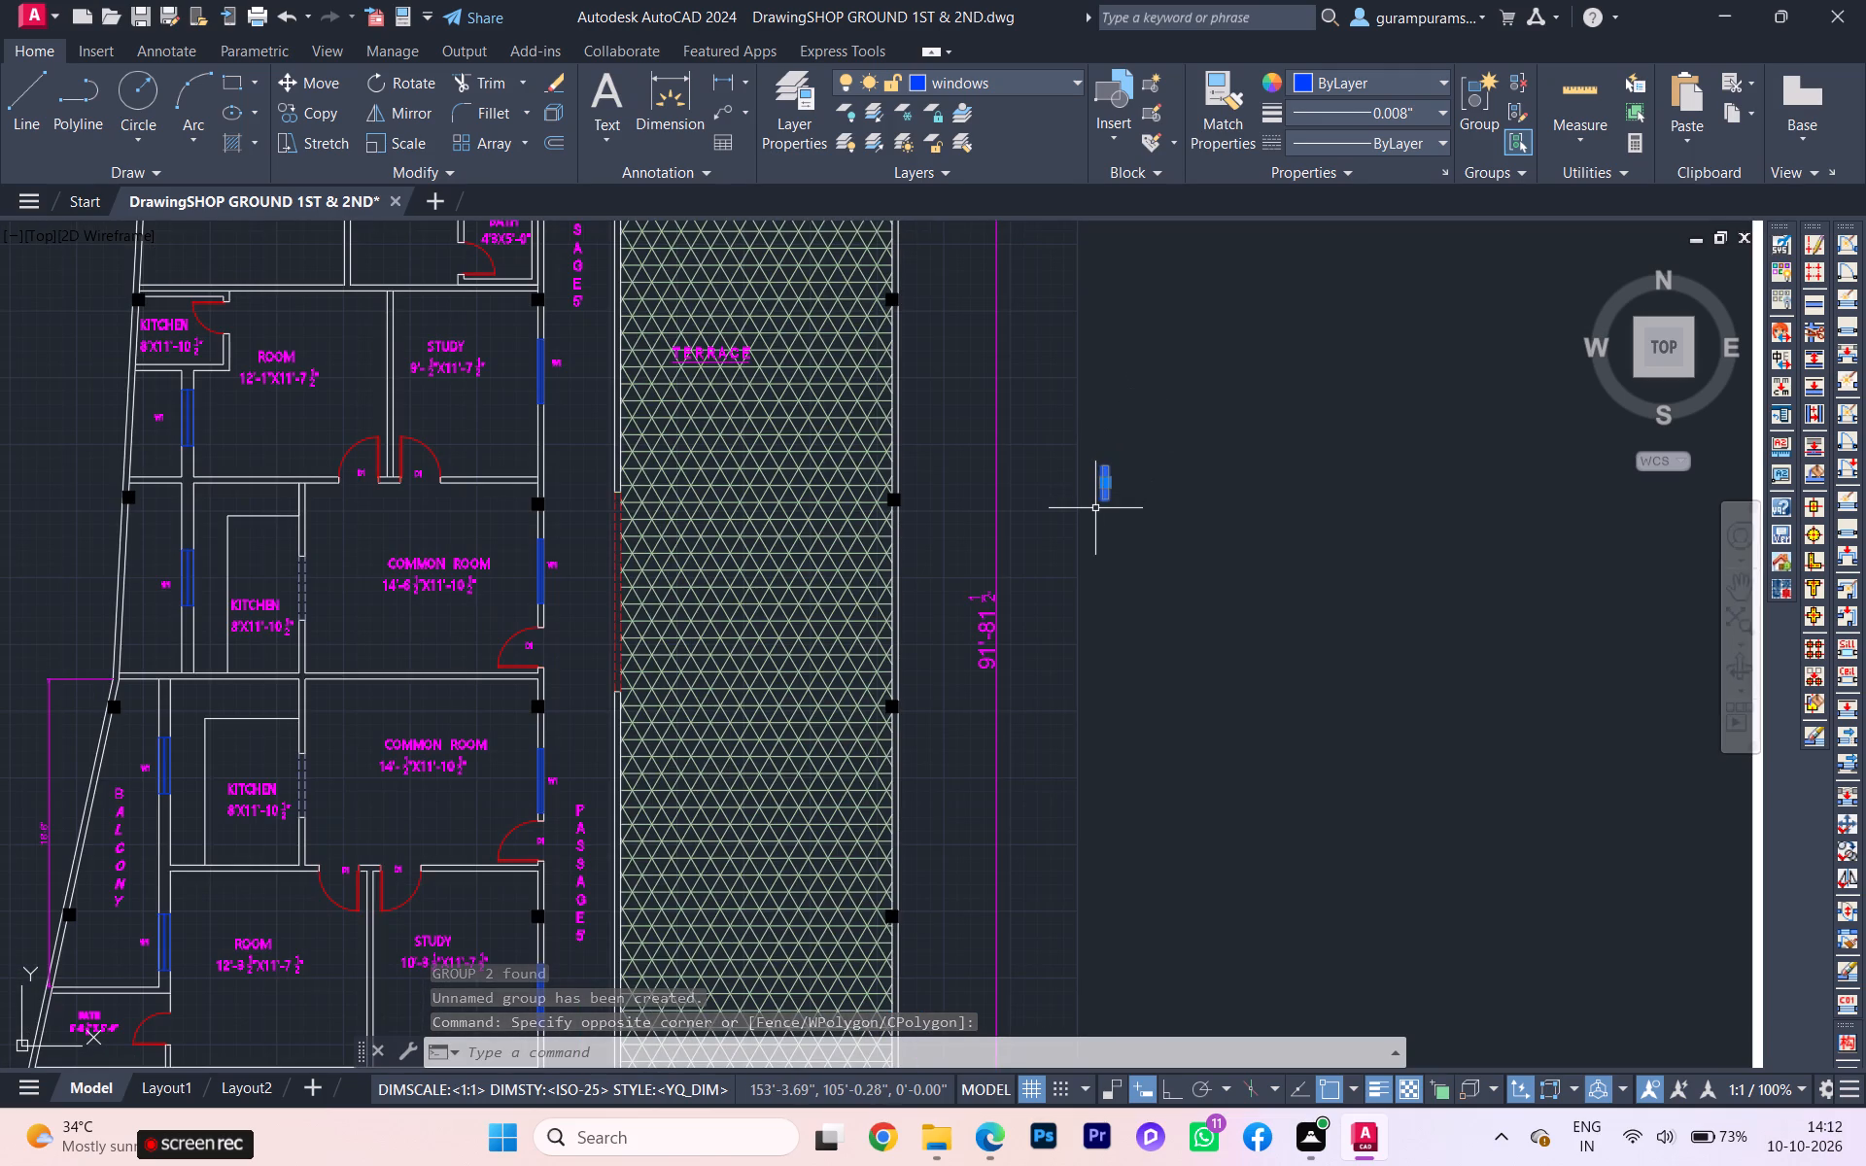
key("m")
key("Return")
scroll(1091, 487, "up", 2)
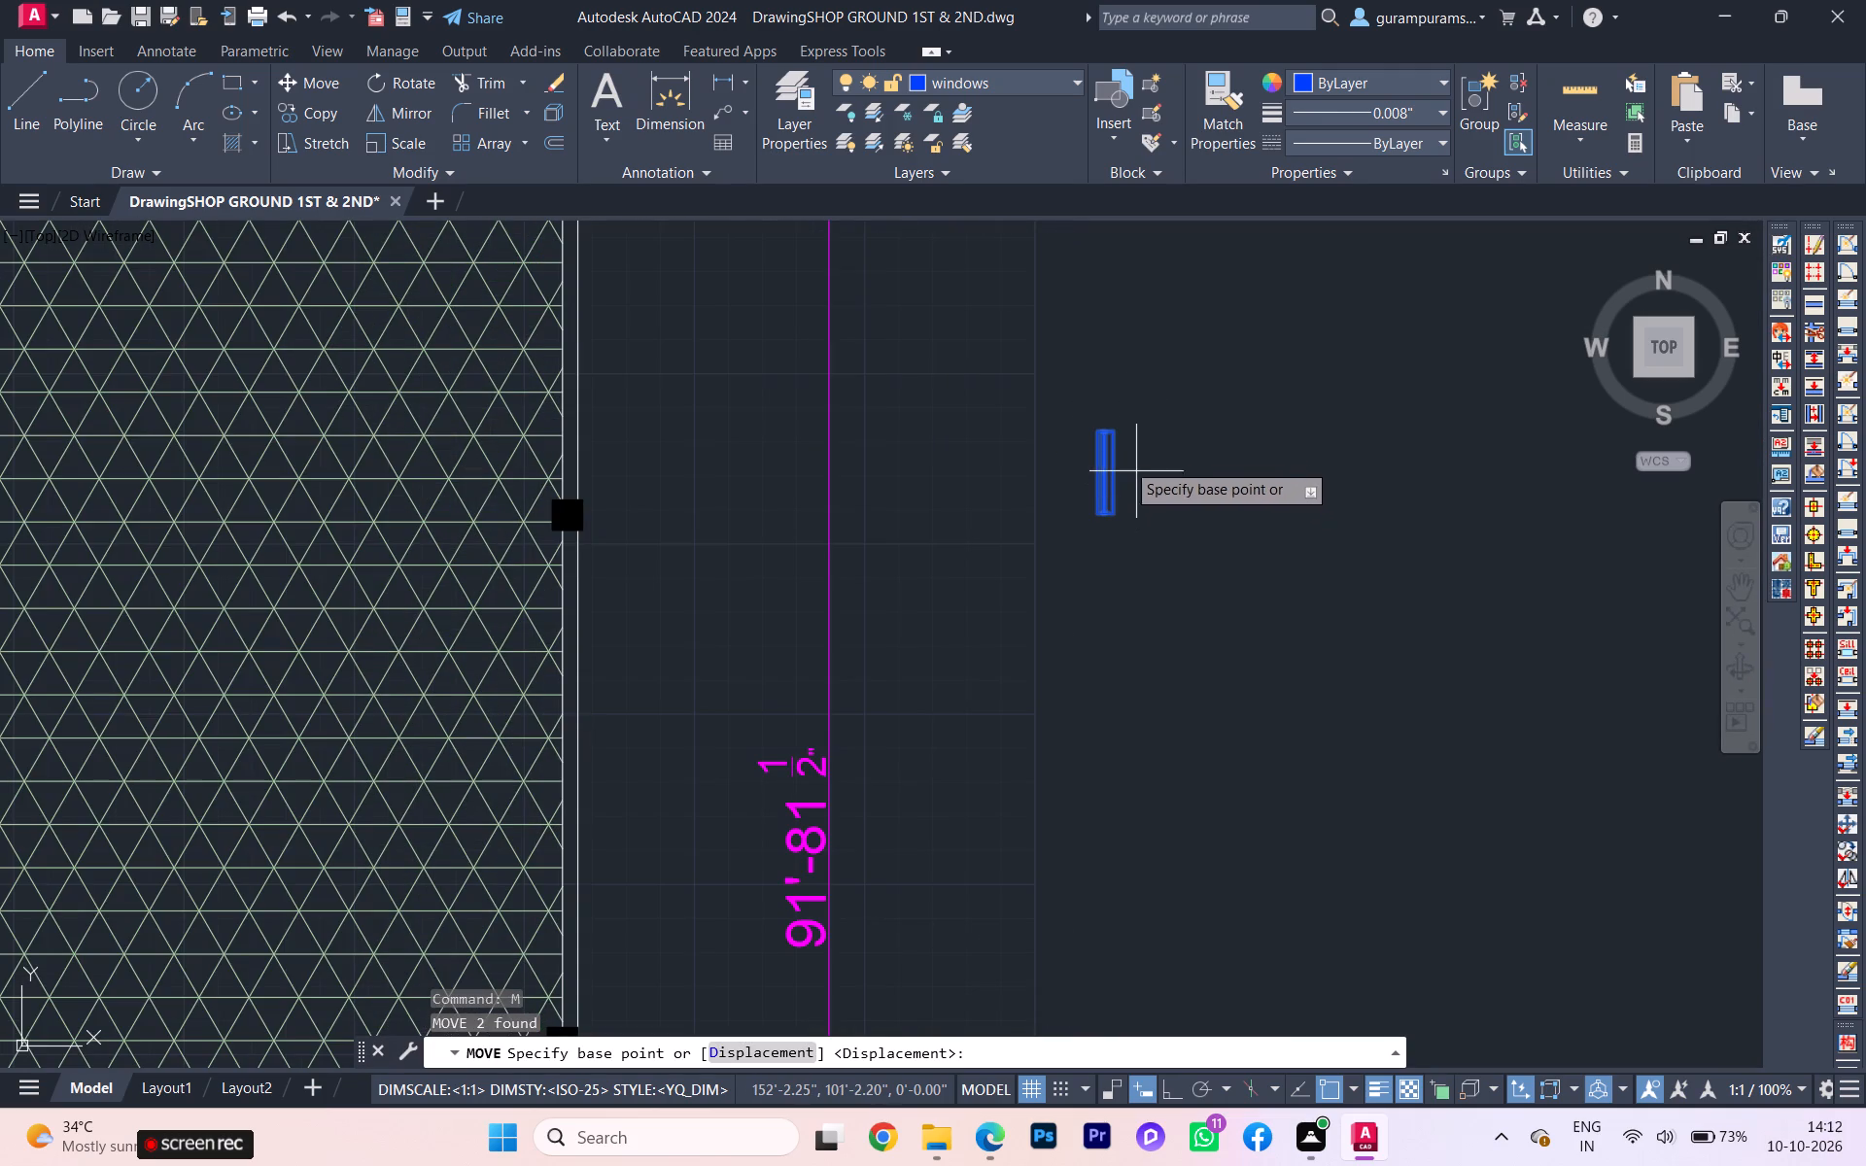
left_click(1114, 466)
scroll(1119, 469, "down", 3)
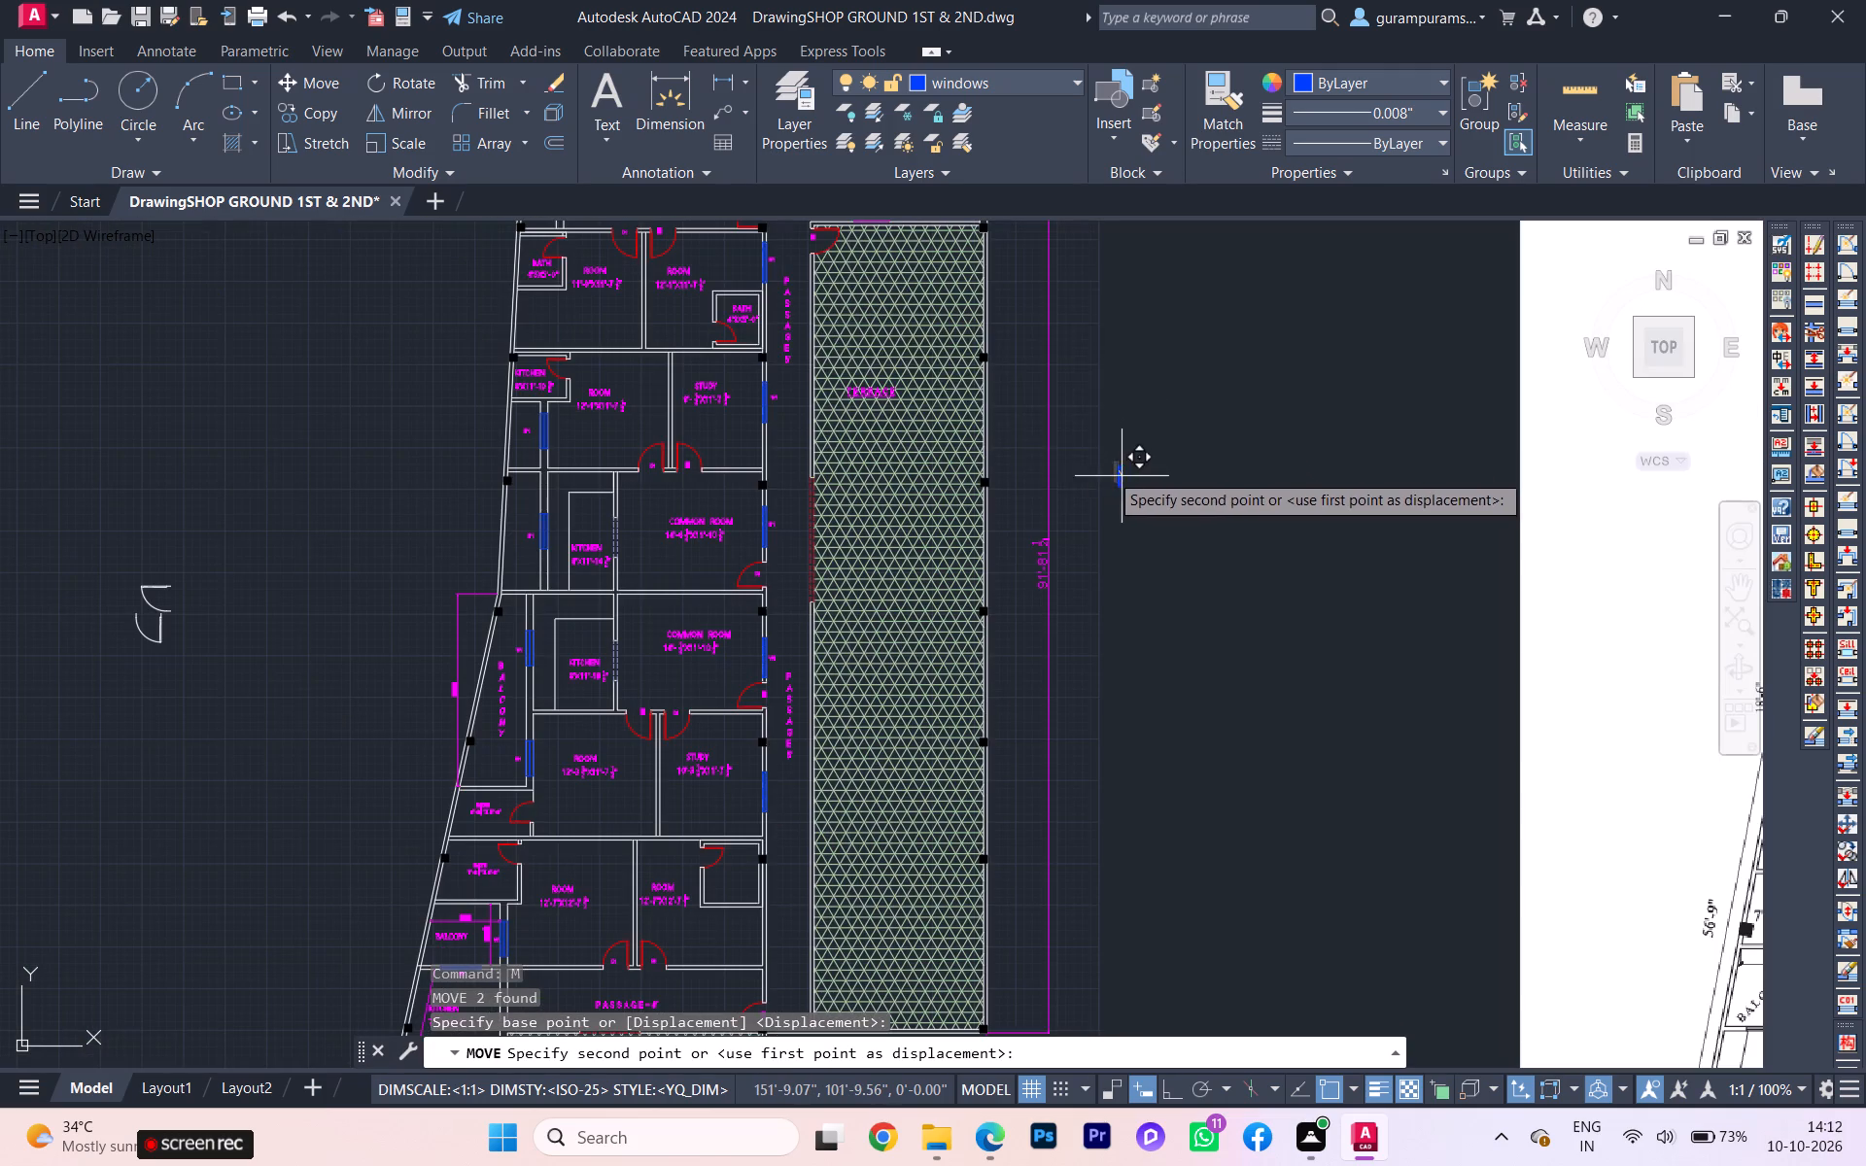
scroll(773, 321, "down", 1)
middle_click_drag(773, 325, 763, 440)
scroll(763, 440, "up", 5)
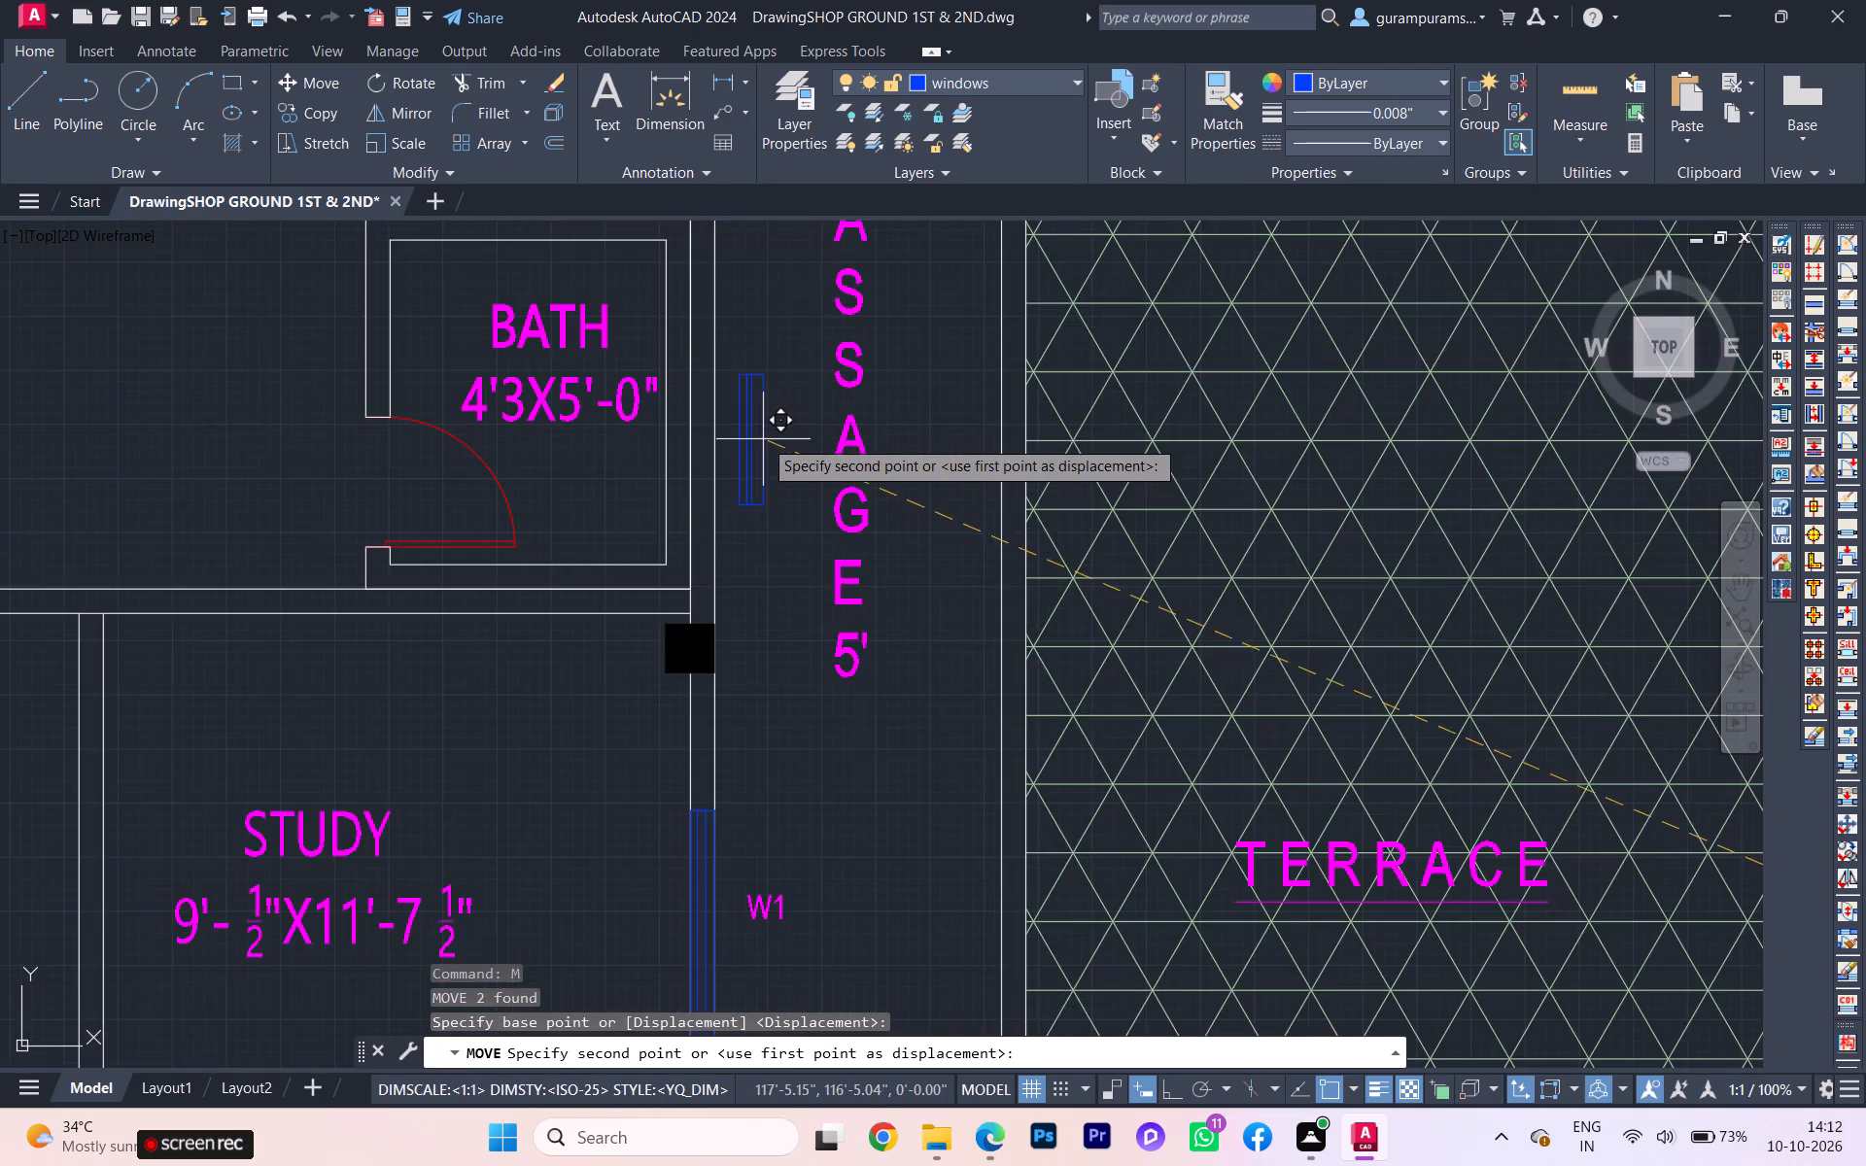
scroll(736, 436, "up", 2)
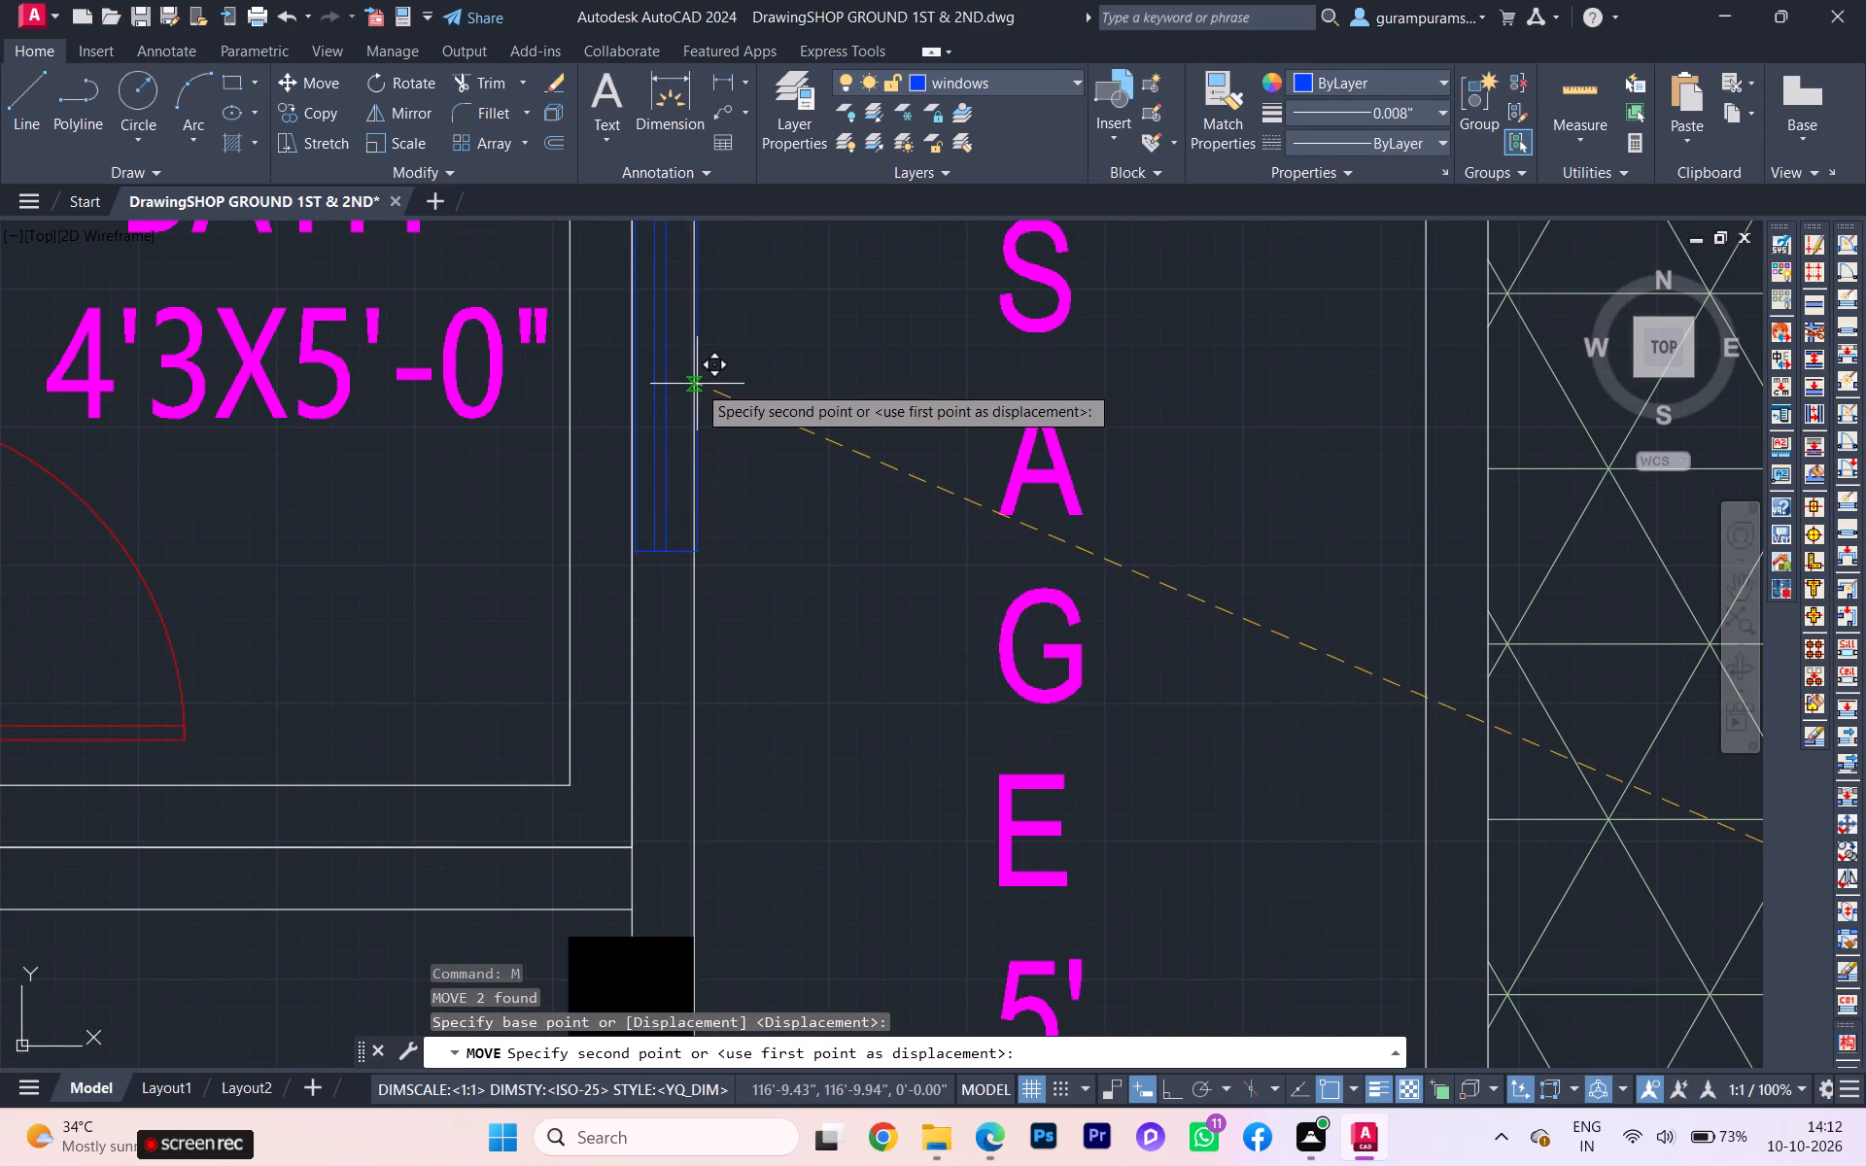
left_click(697, 383)
Assign the ventilator symbol in the bath wall to the ventilator layer.
left_click(675, 392)
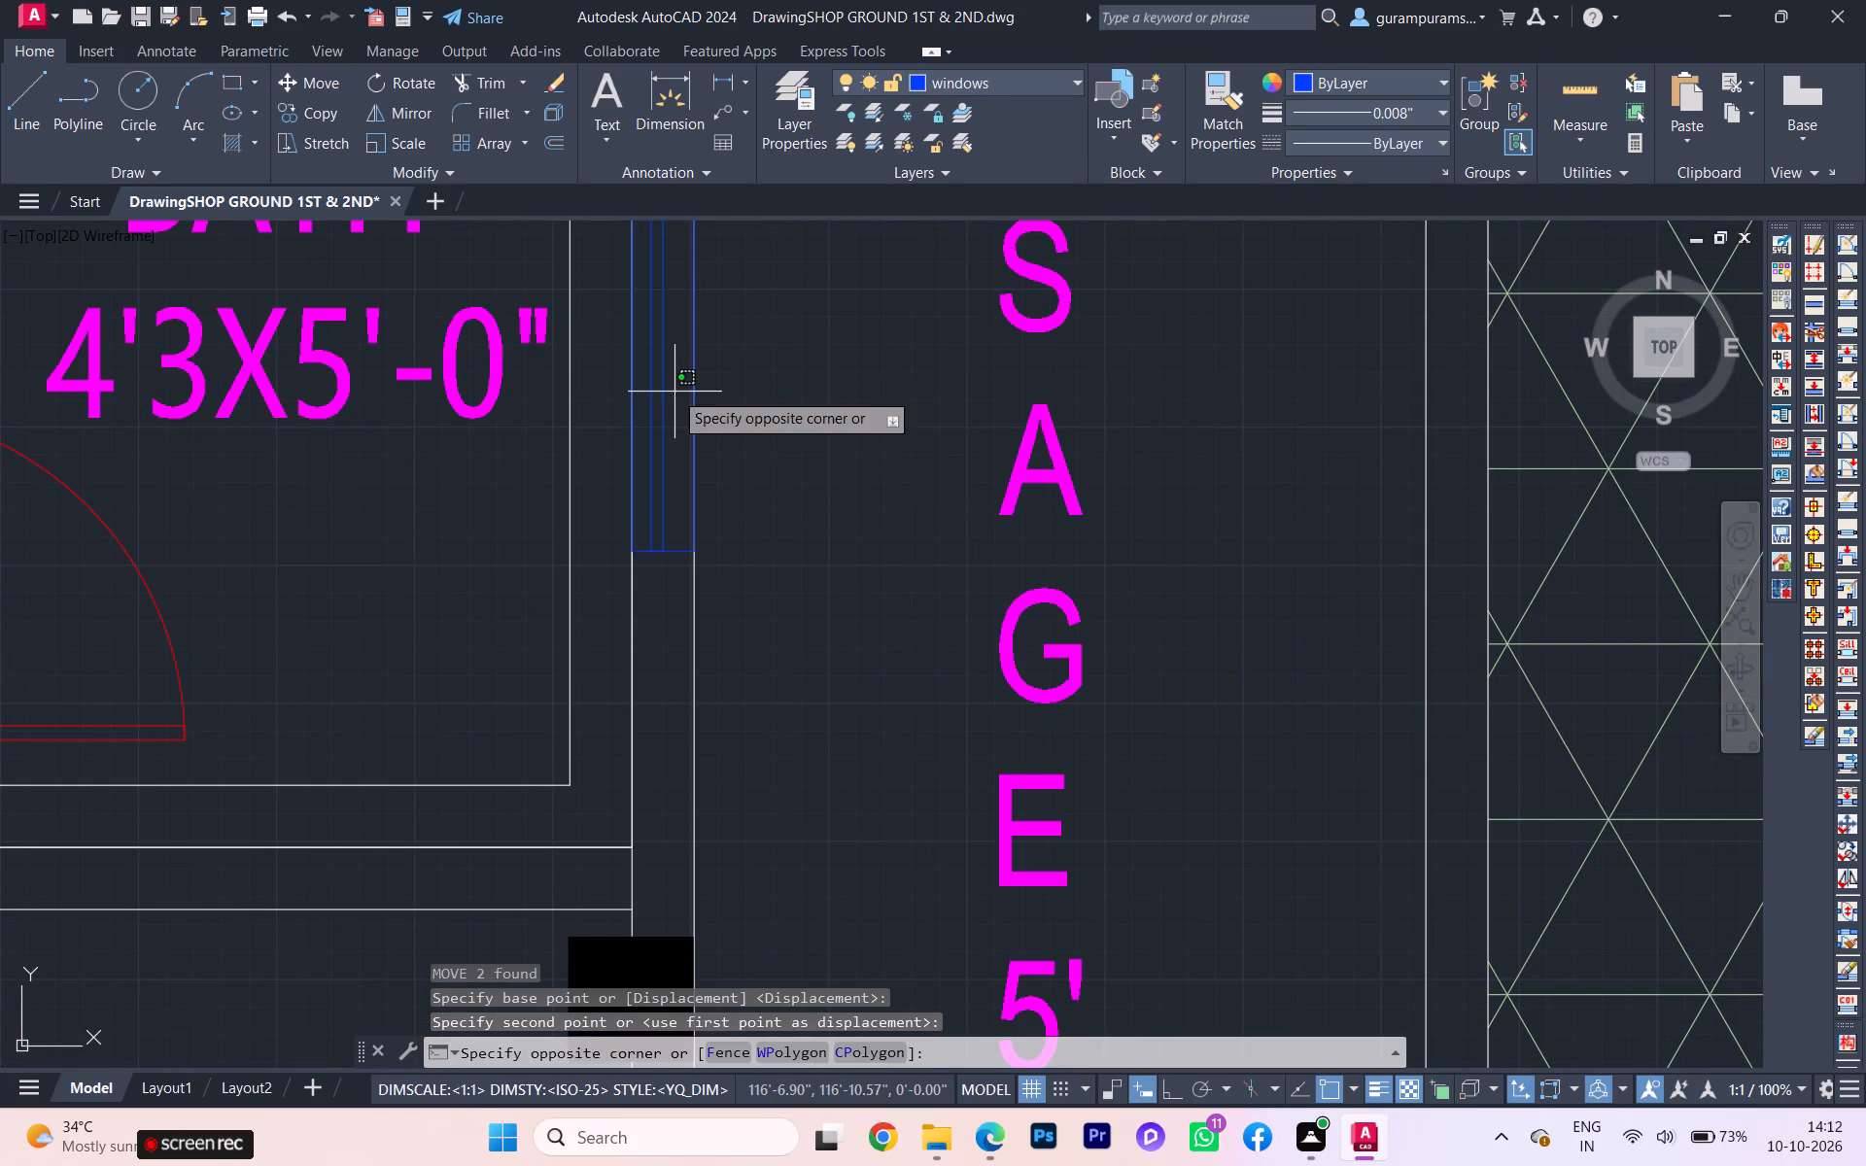
left_click(655, 385)
left_click(1045, 82)
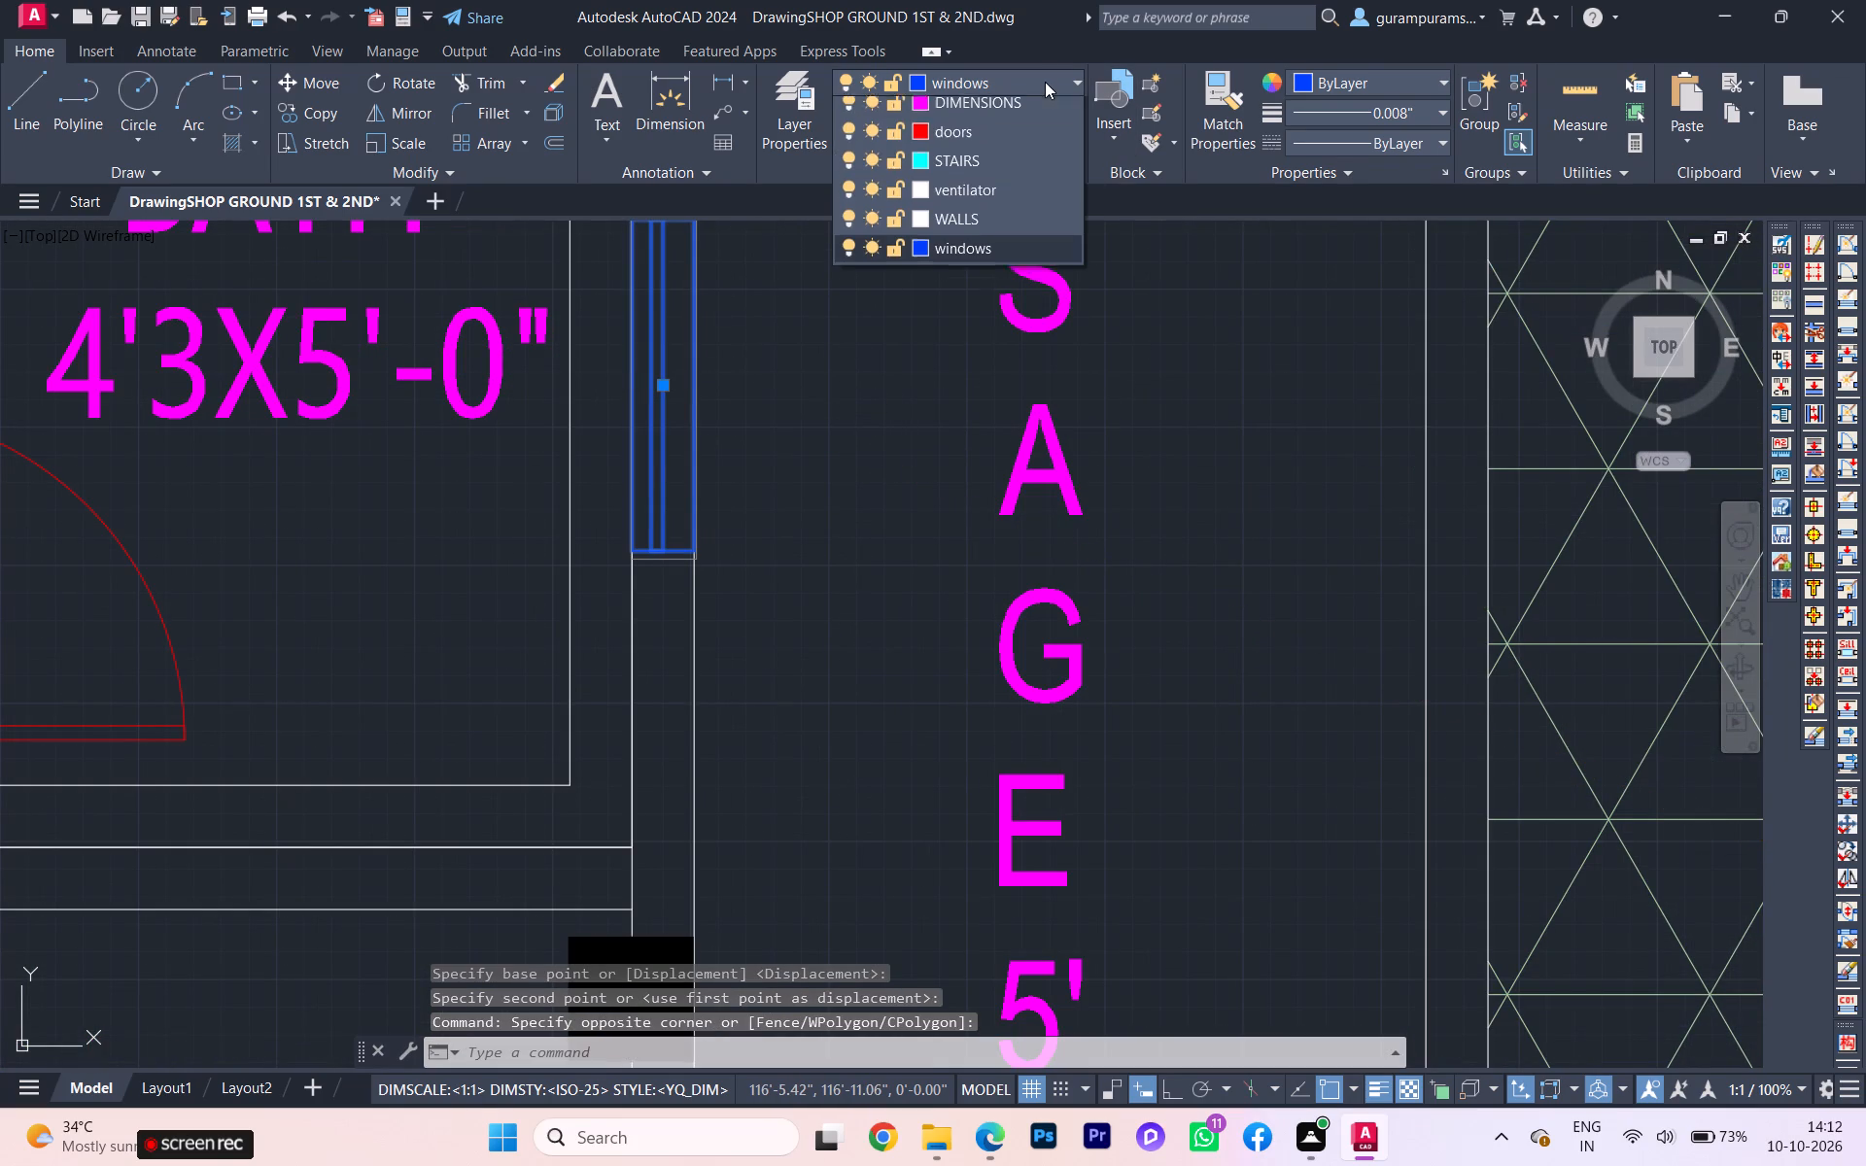
left_click(993, 247)
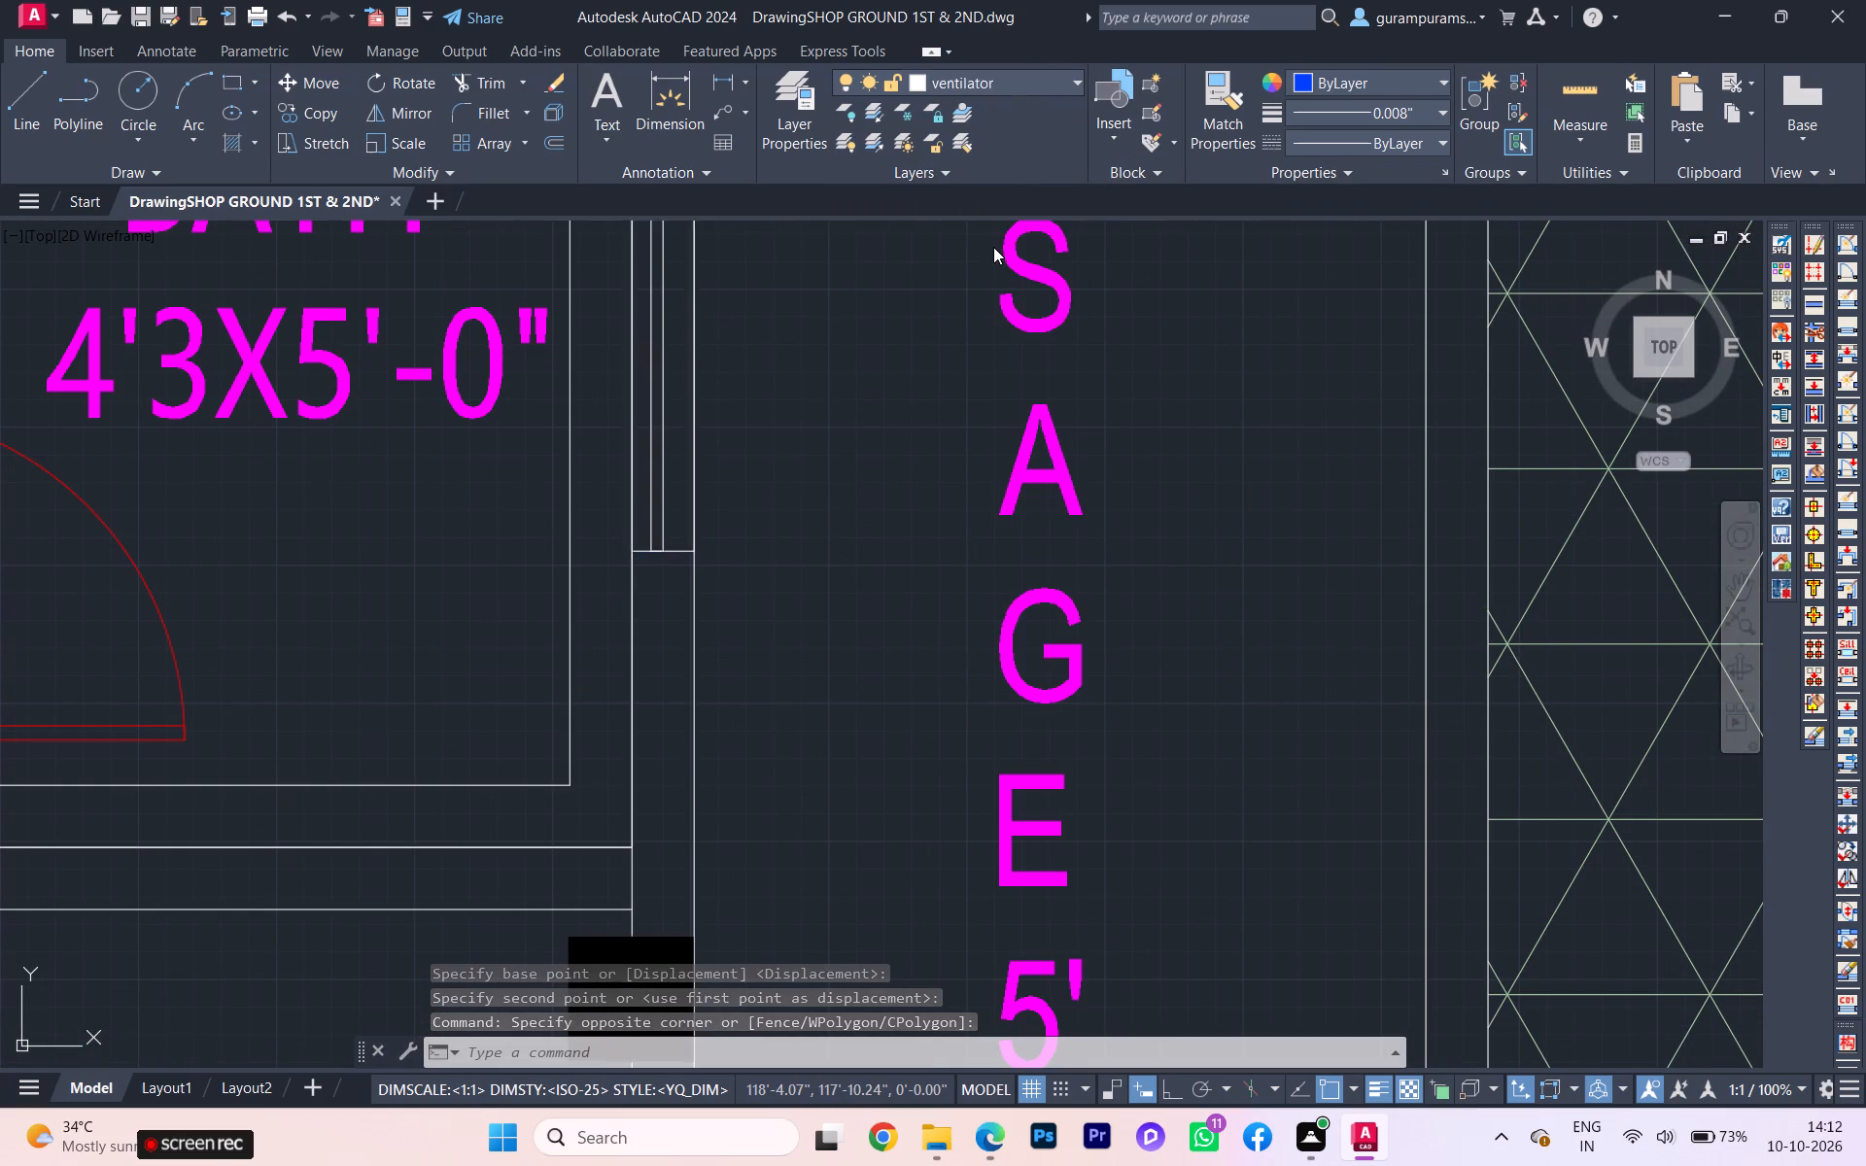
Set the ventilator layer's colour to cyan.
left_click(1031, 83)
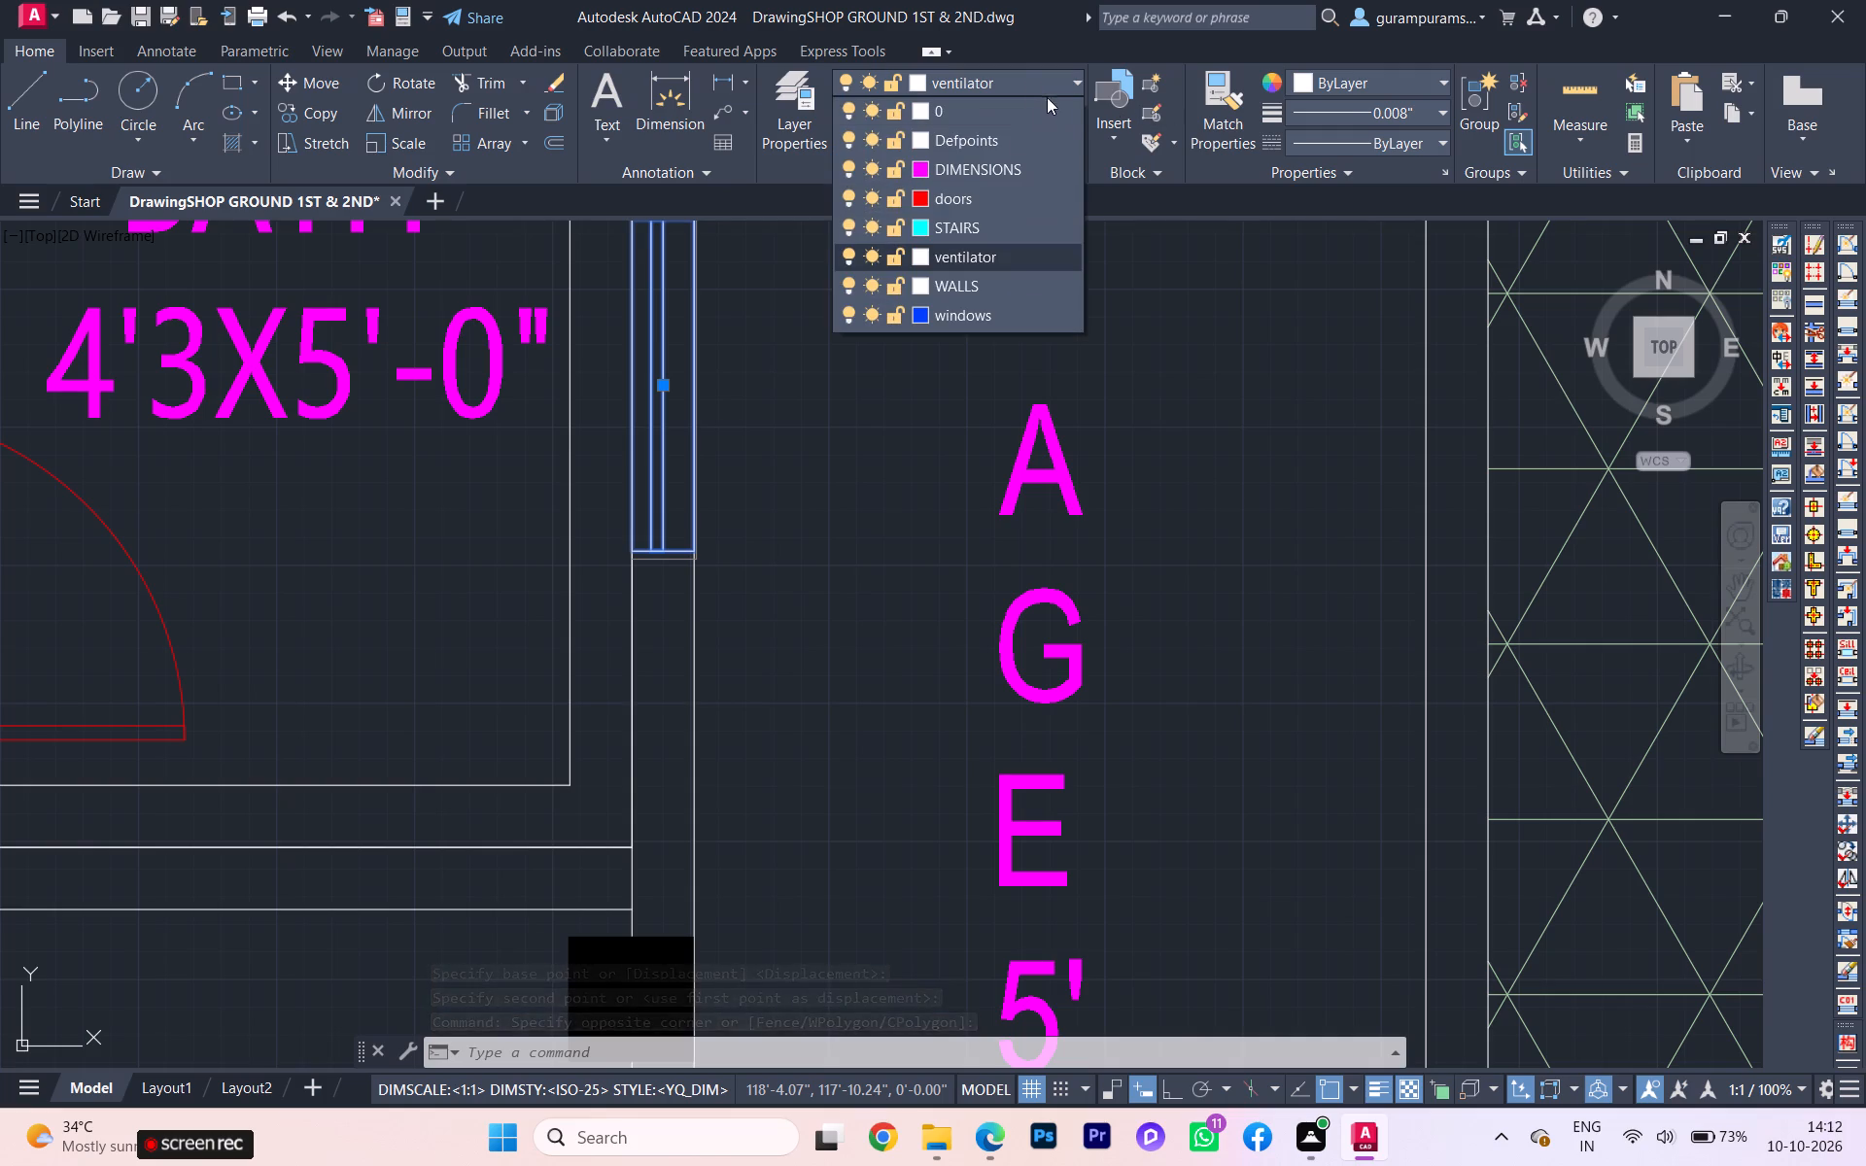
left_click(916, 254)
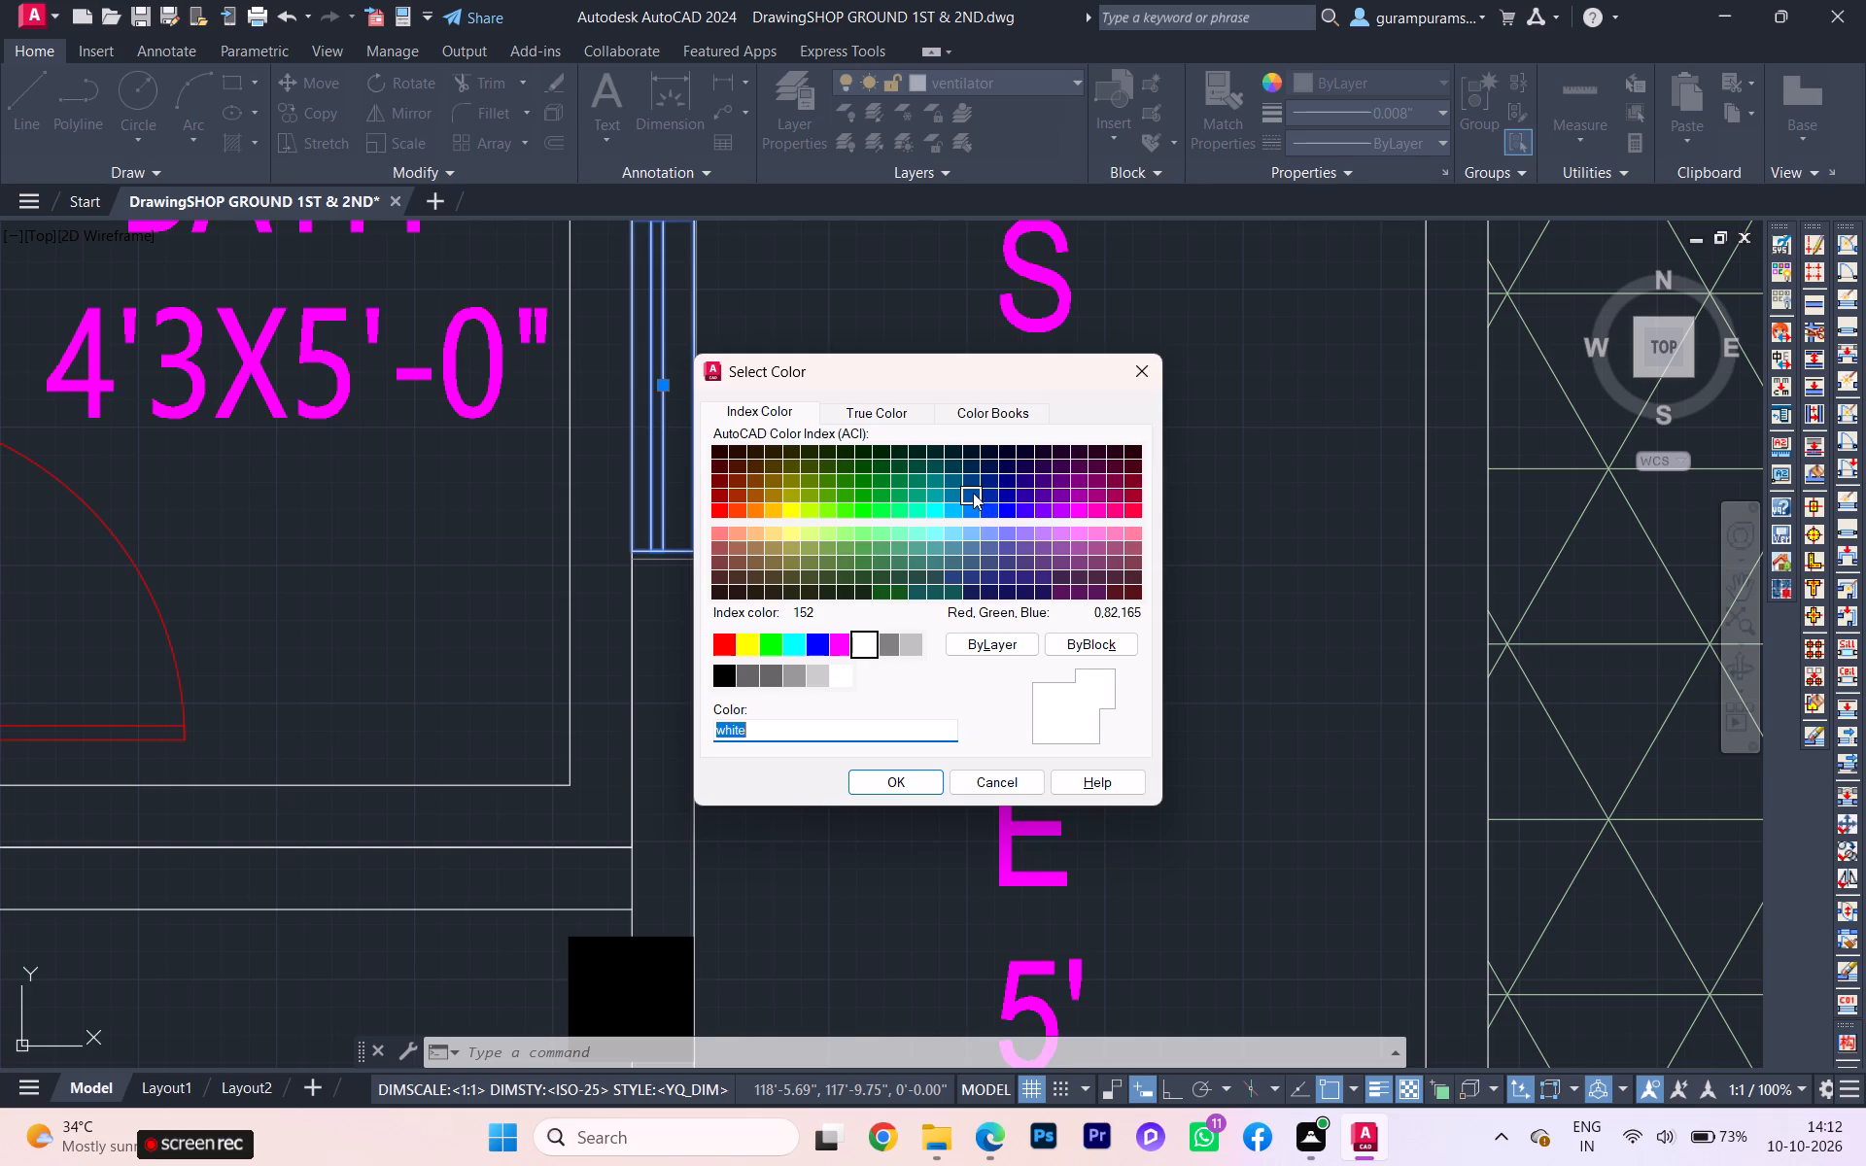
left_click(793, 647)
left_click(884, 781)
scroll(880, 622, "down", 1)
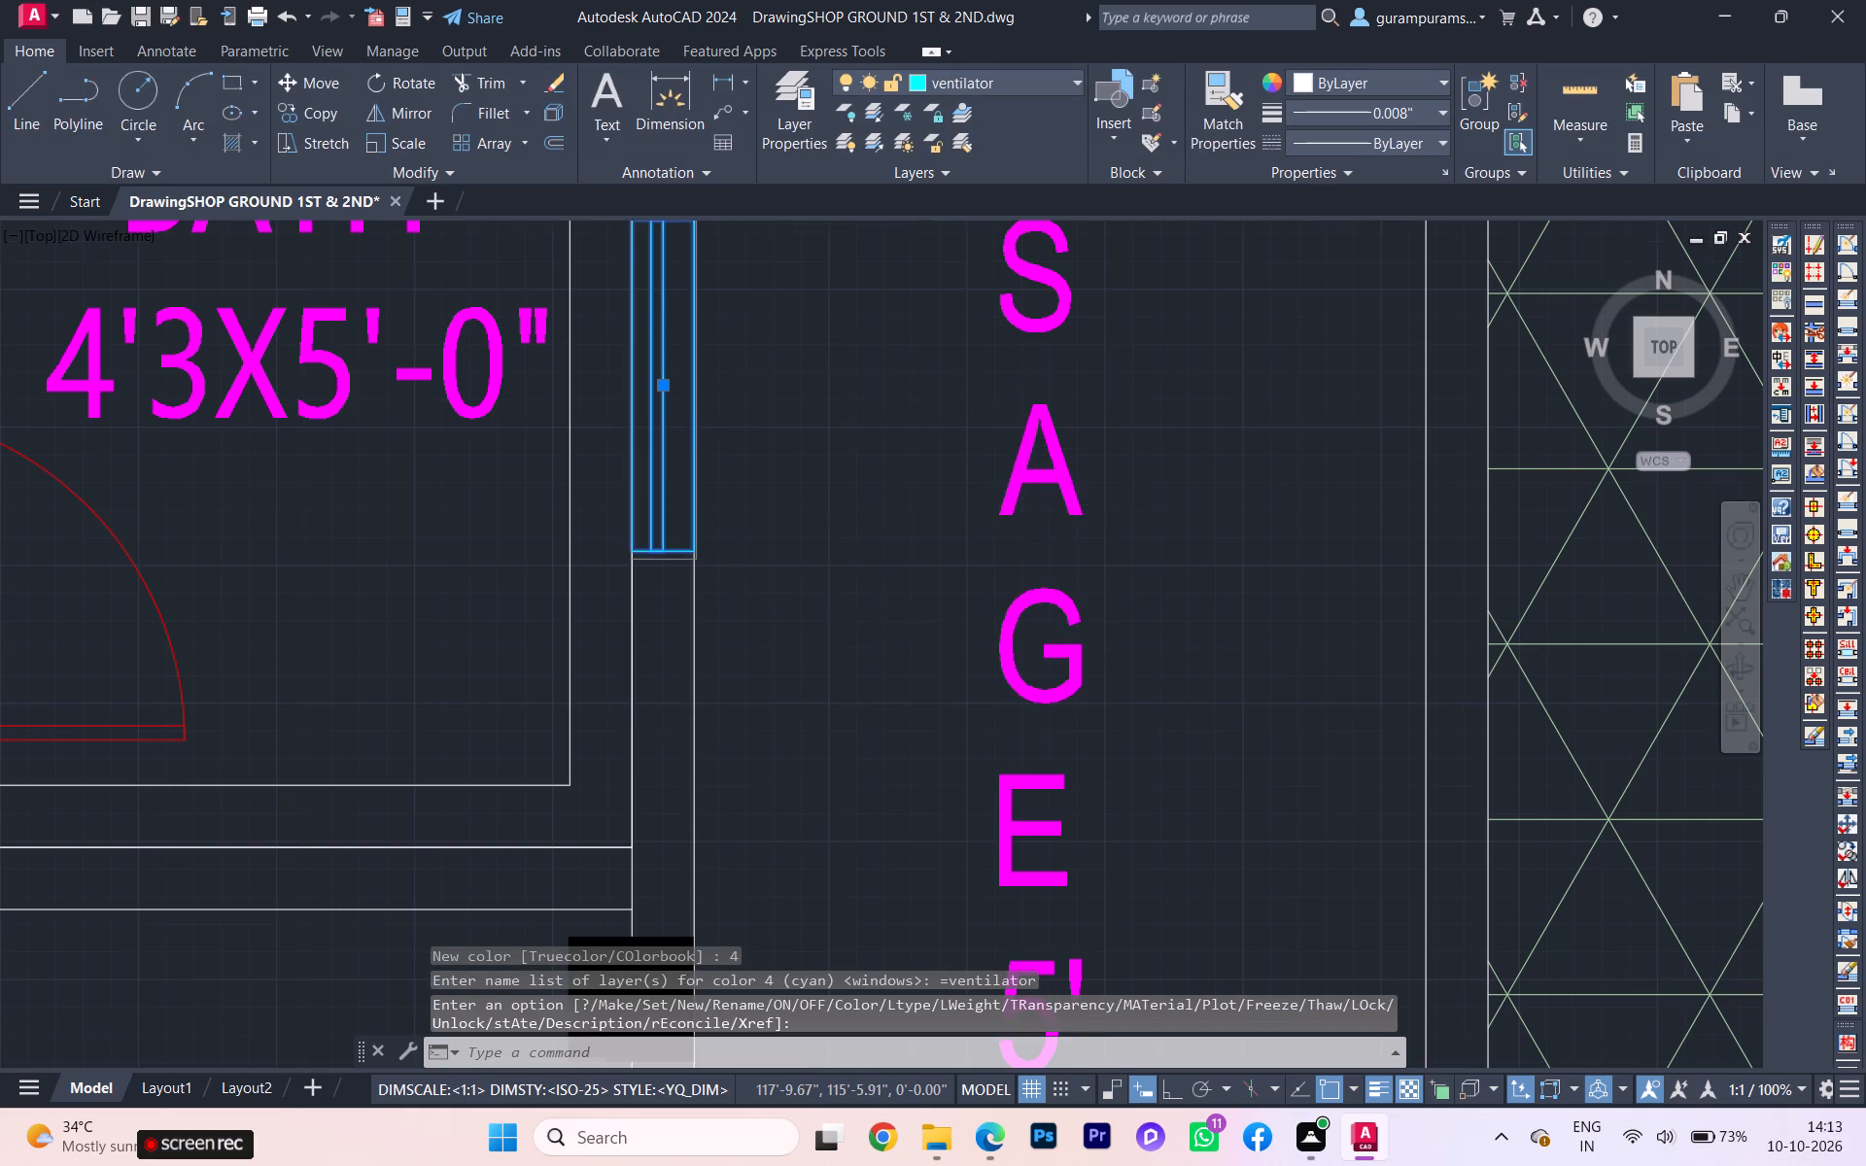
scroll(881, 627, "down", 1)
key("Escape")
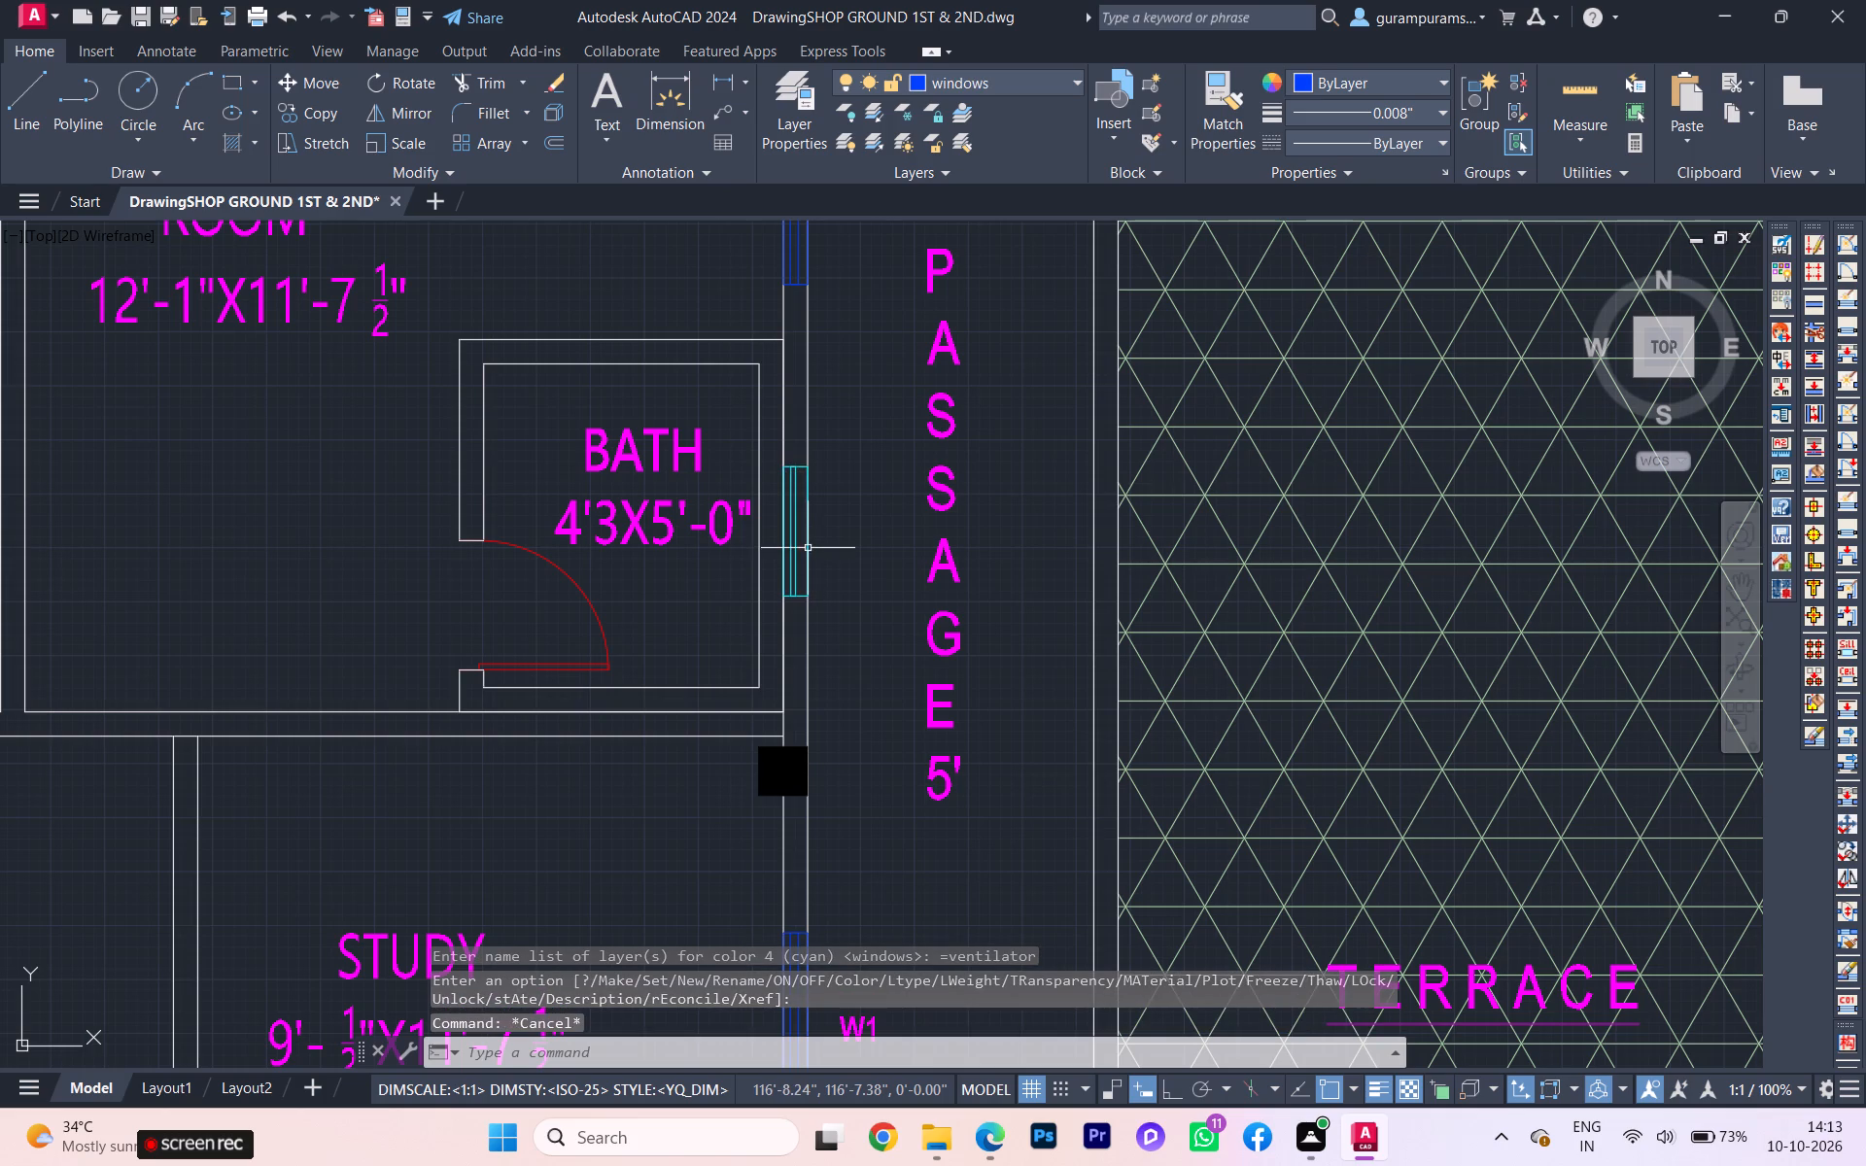
Set the ventilator layer's colour to green.
left_click(797, 537)
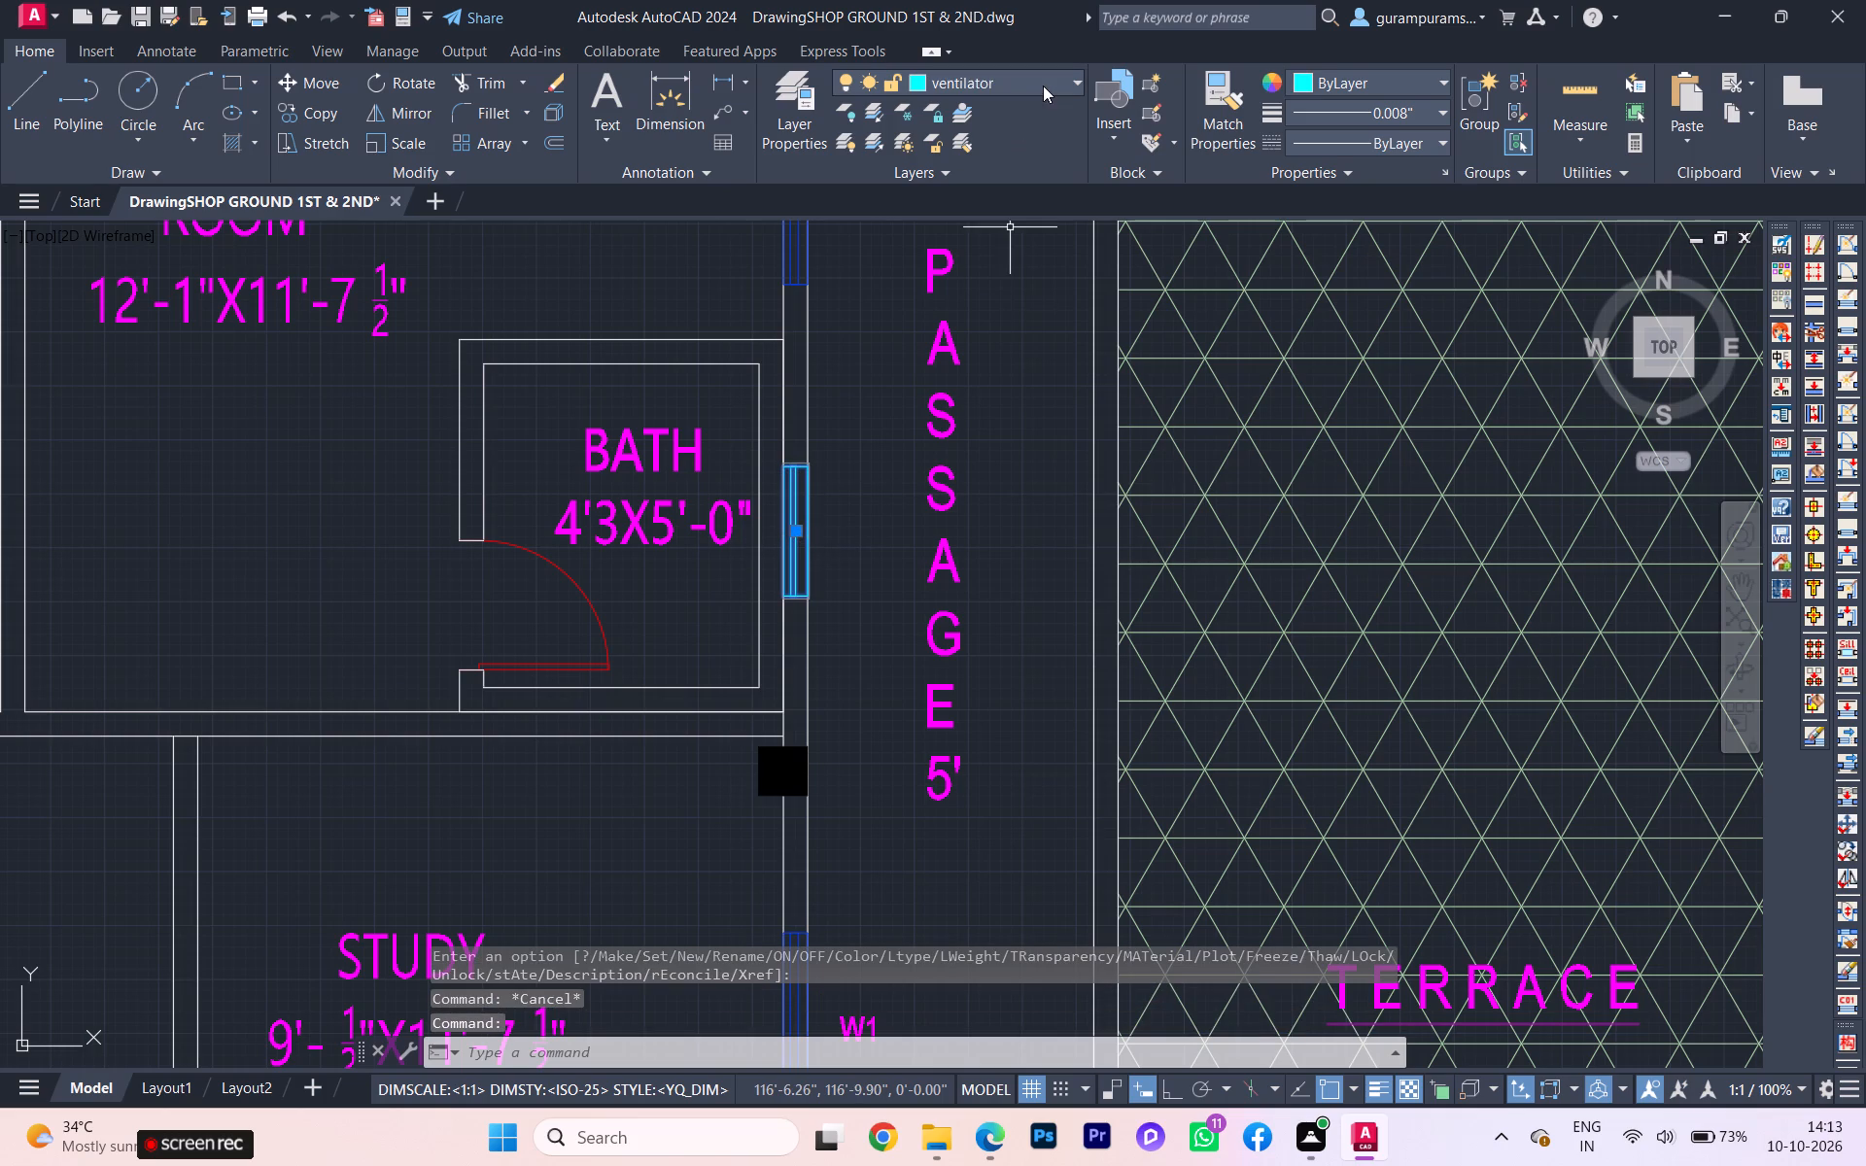
left_click(1043, 86)
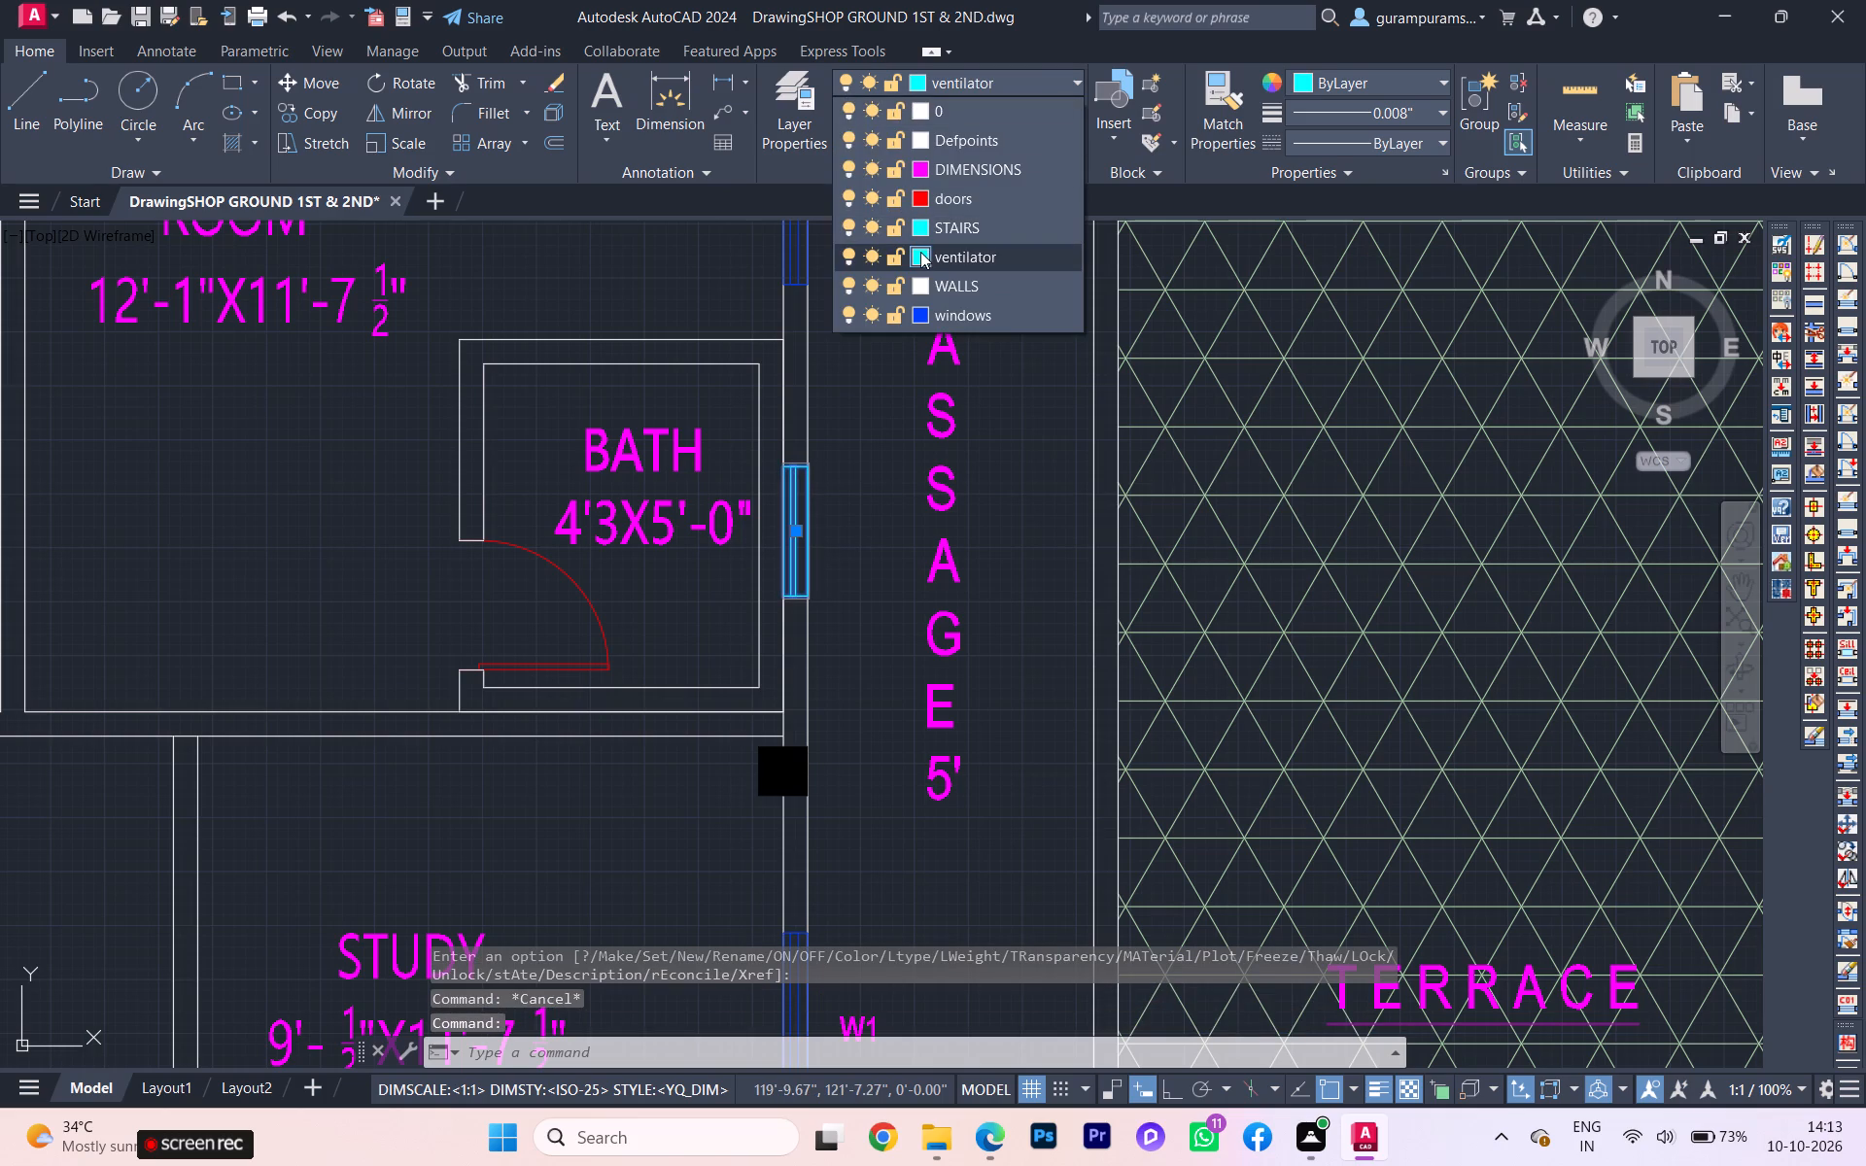
left_click(920, 252)
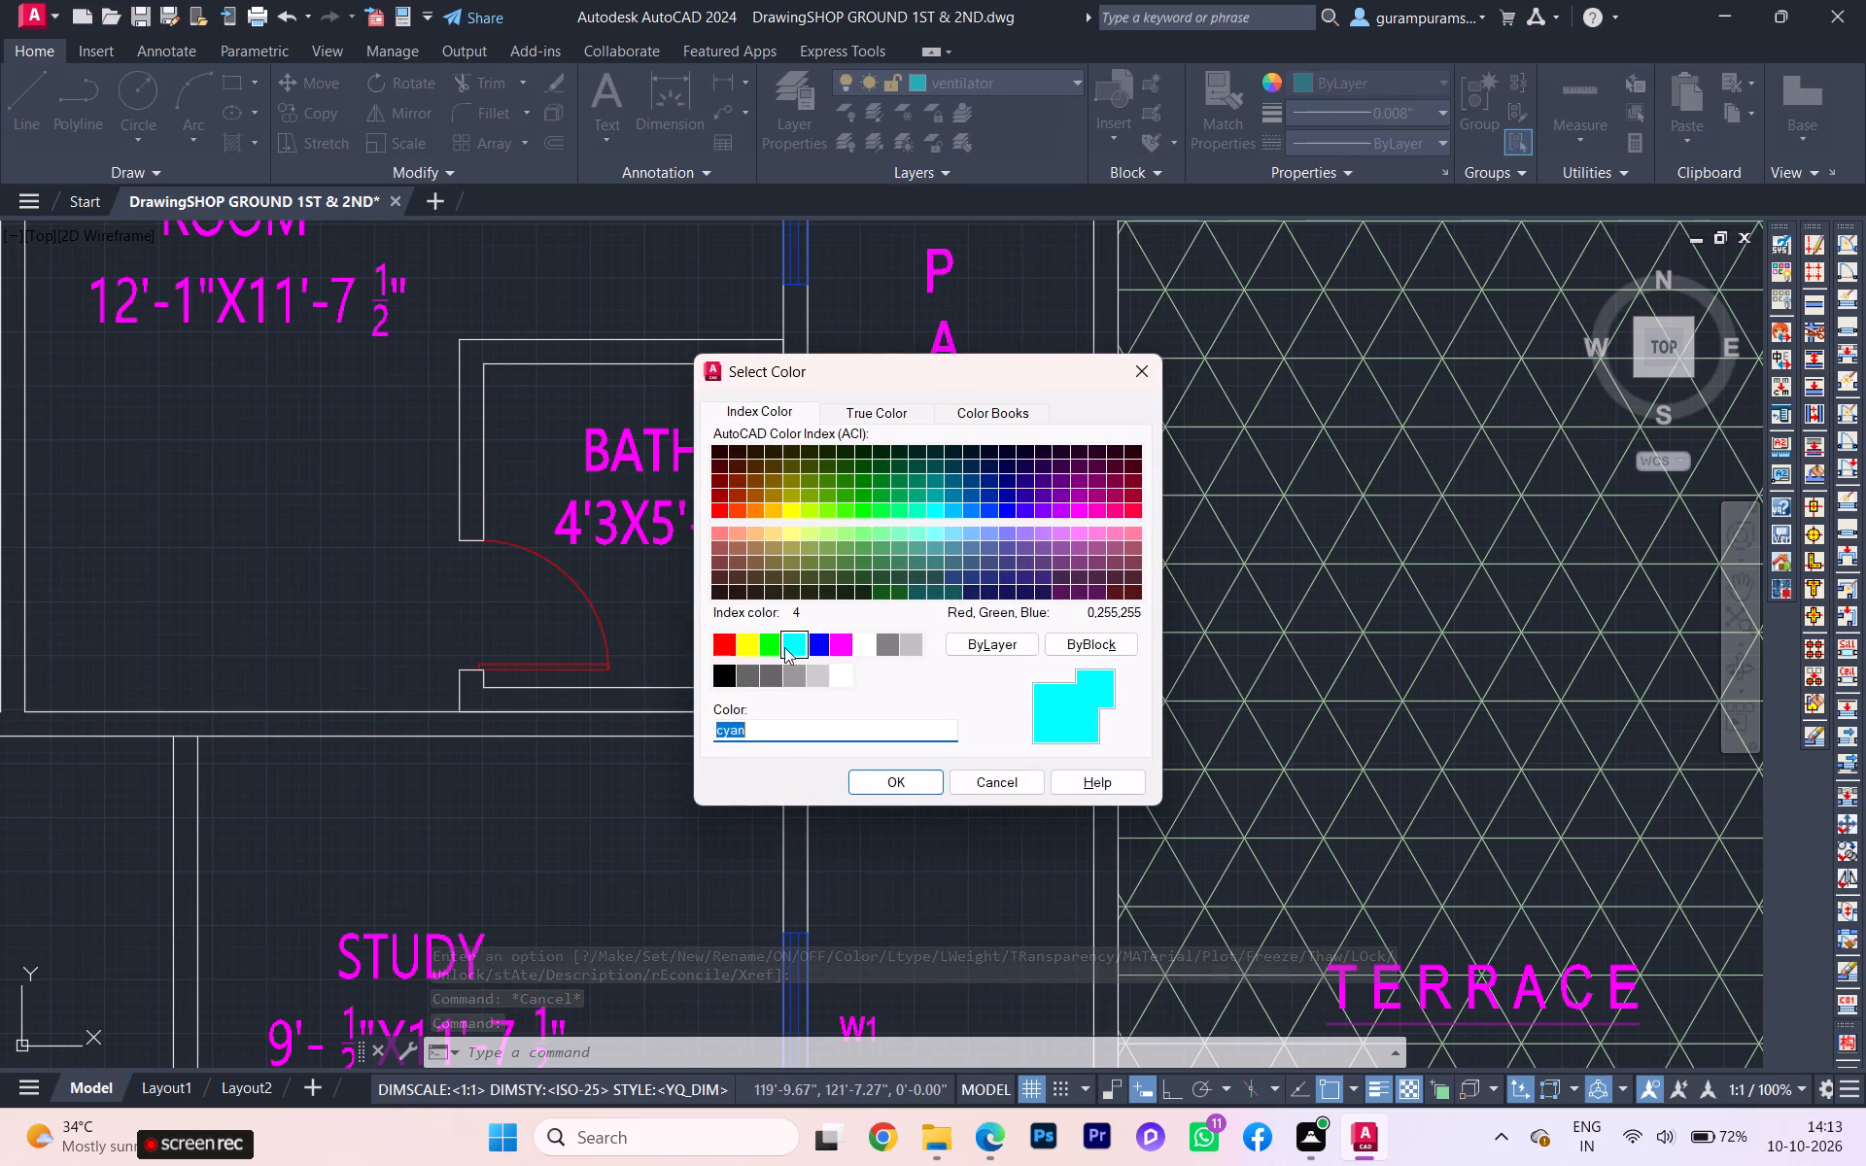
left_click(770, 640)
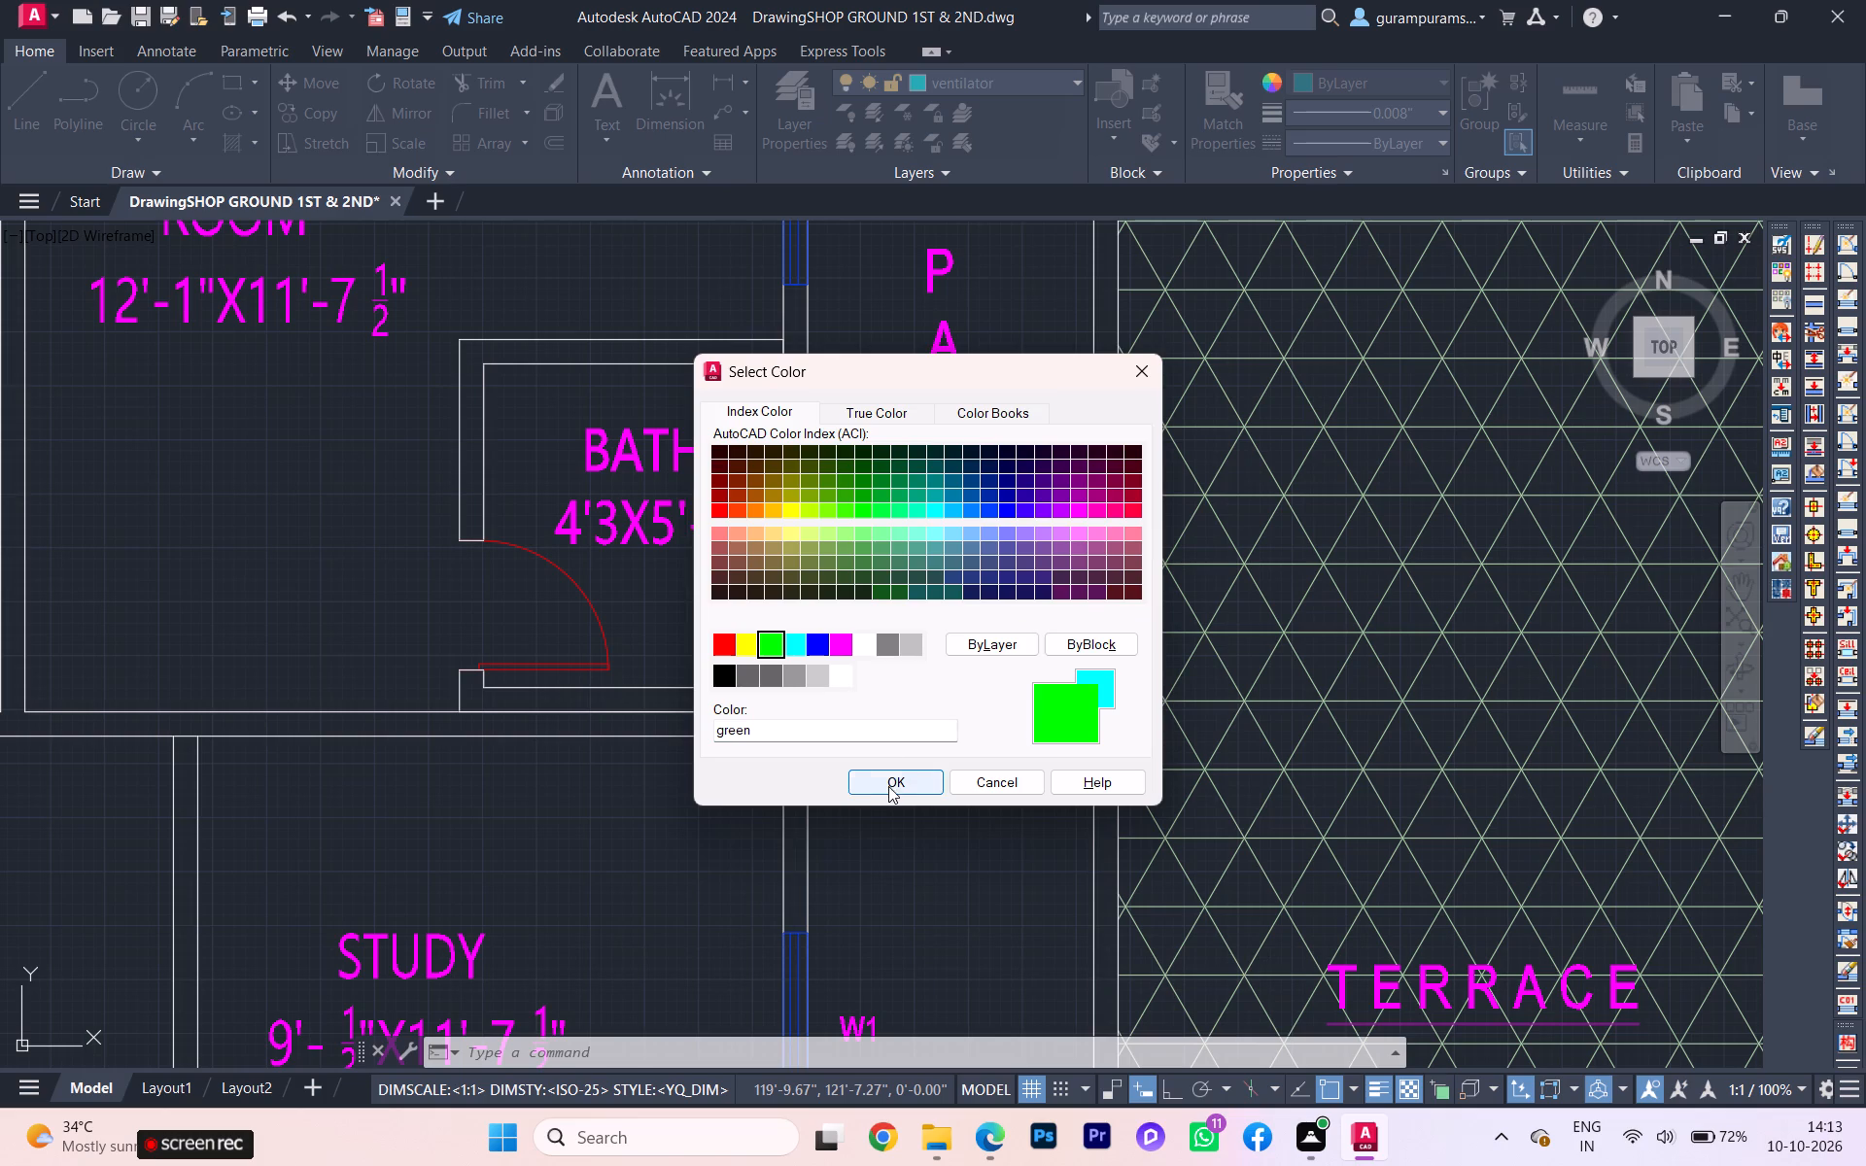
left_click(888, 786)
scroll(849, 567, "down", 1)
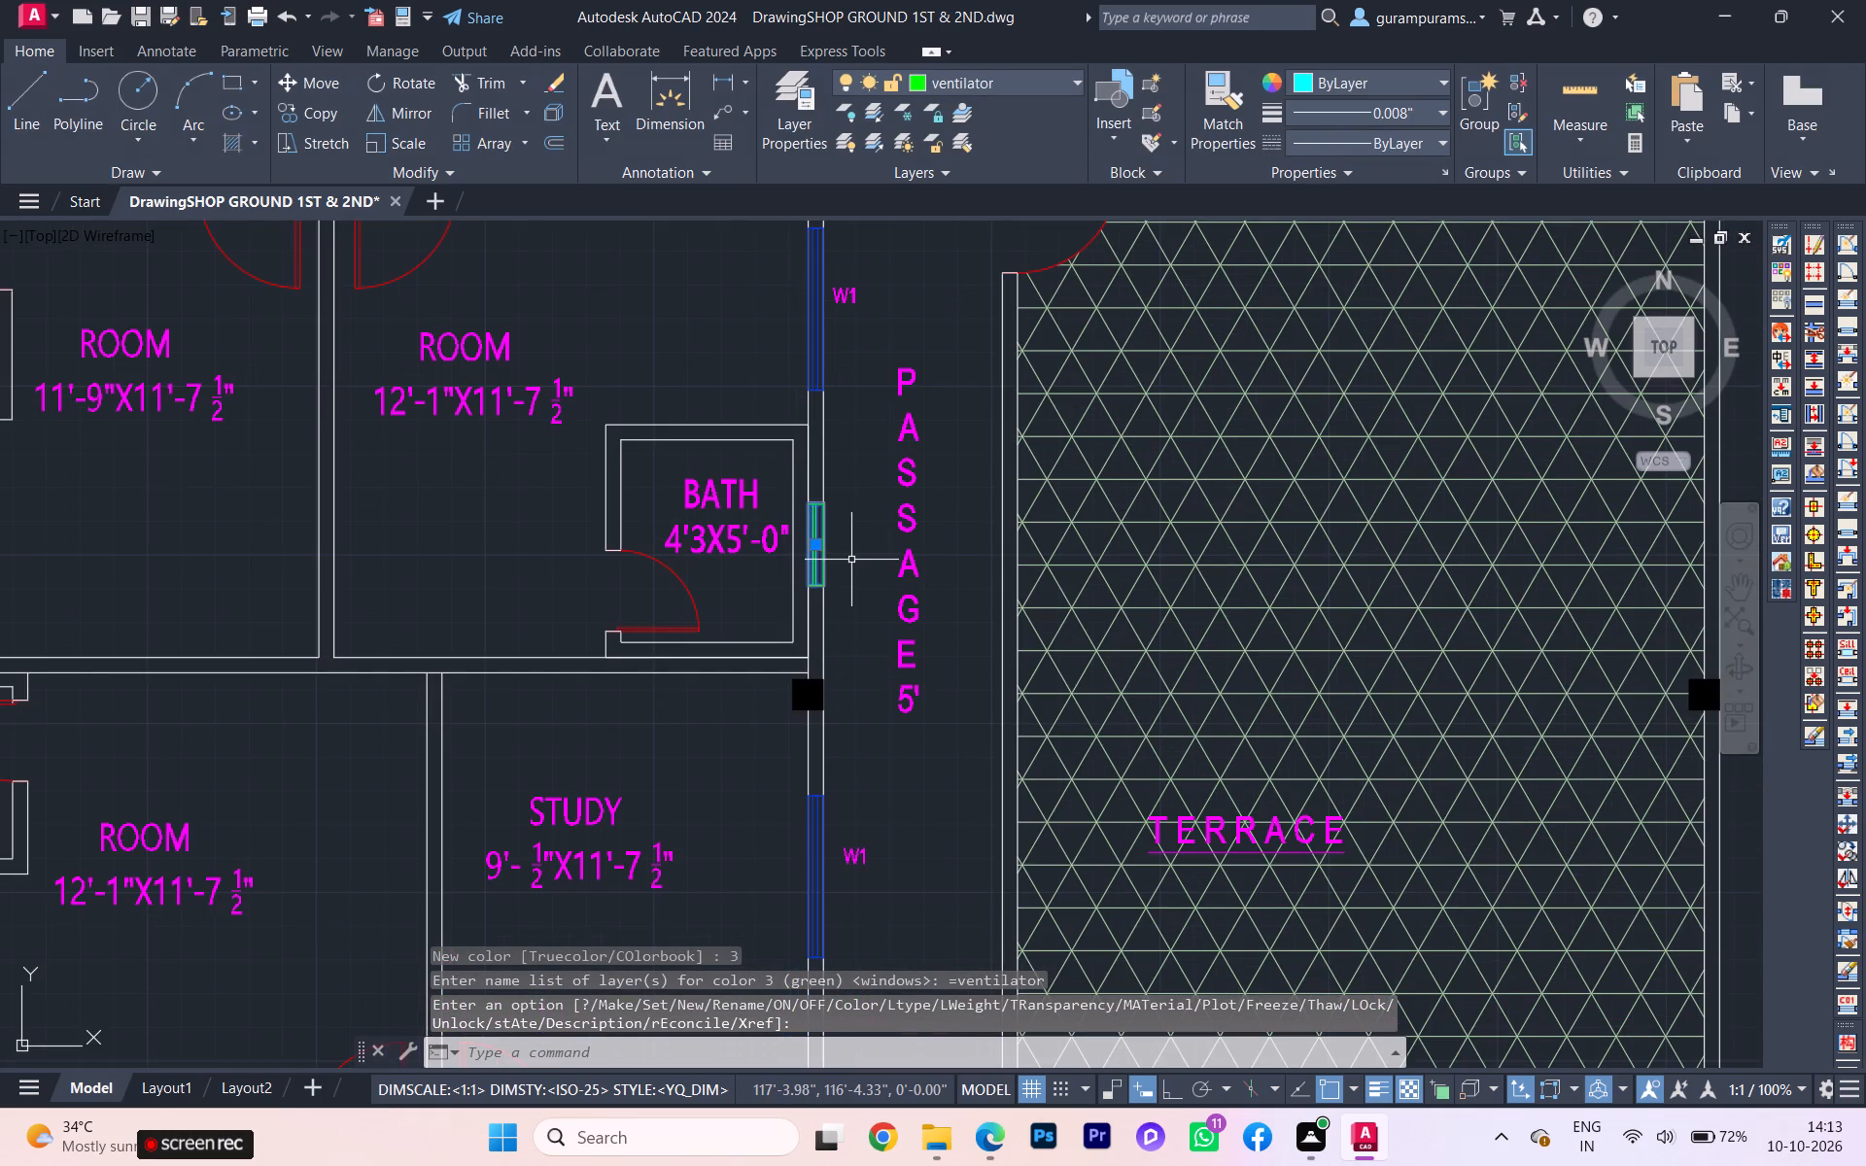
Copy the ventilator symbol from the 4'3X5'-0" bath into the passage-side wall of the unlabelled bath beside the 12'-7"X12'-7½" room.
key("Escape")
left_click(824, 544)
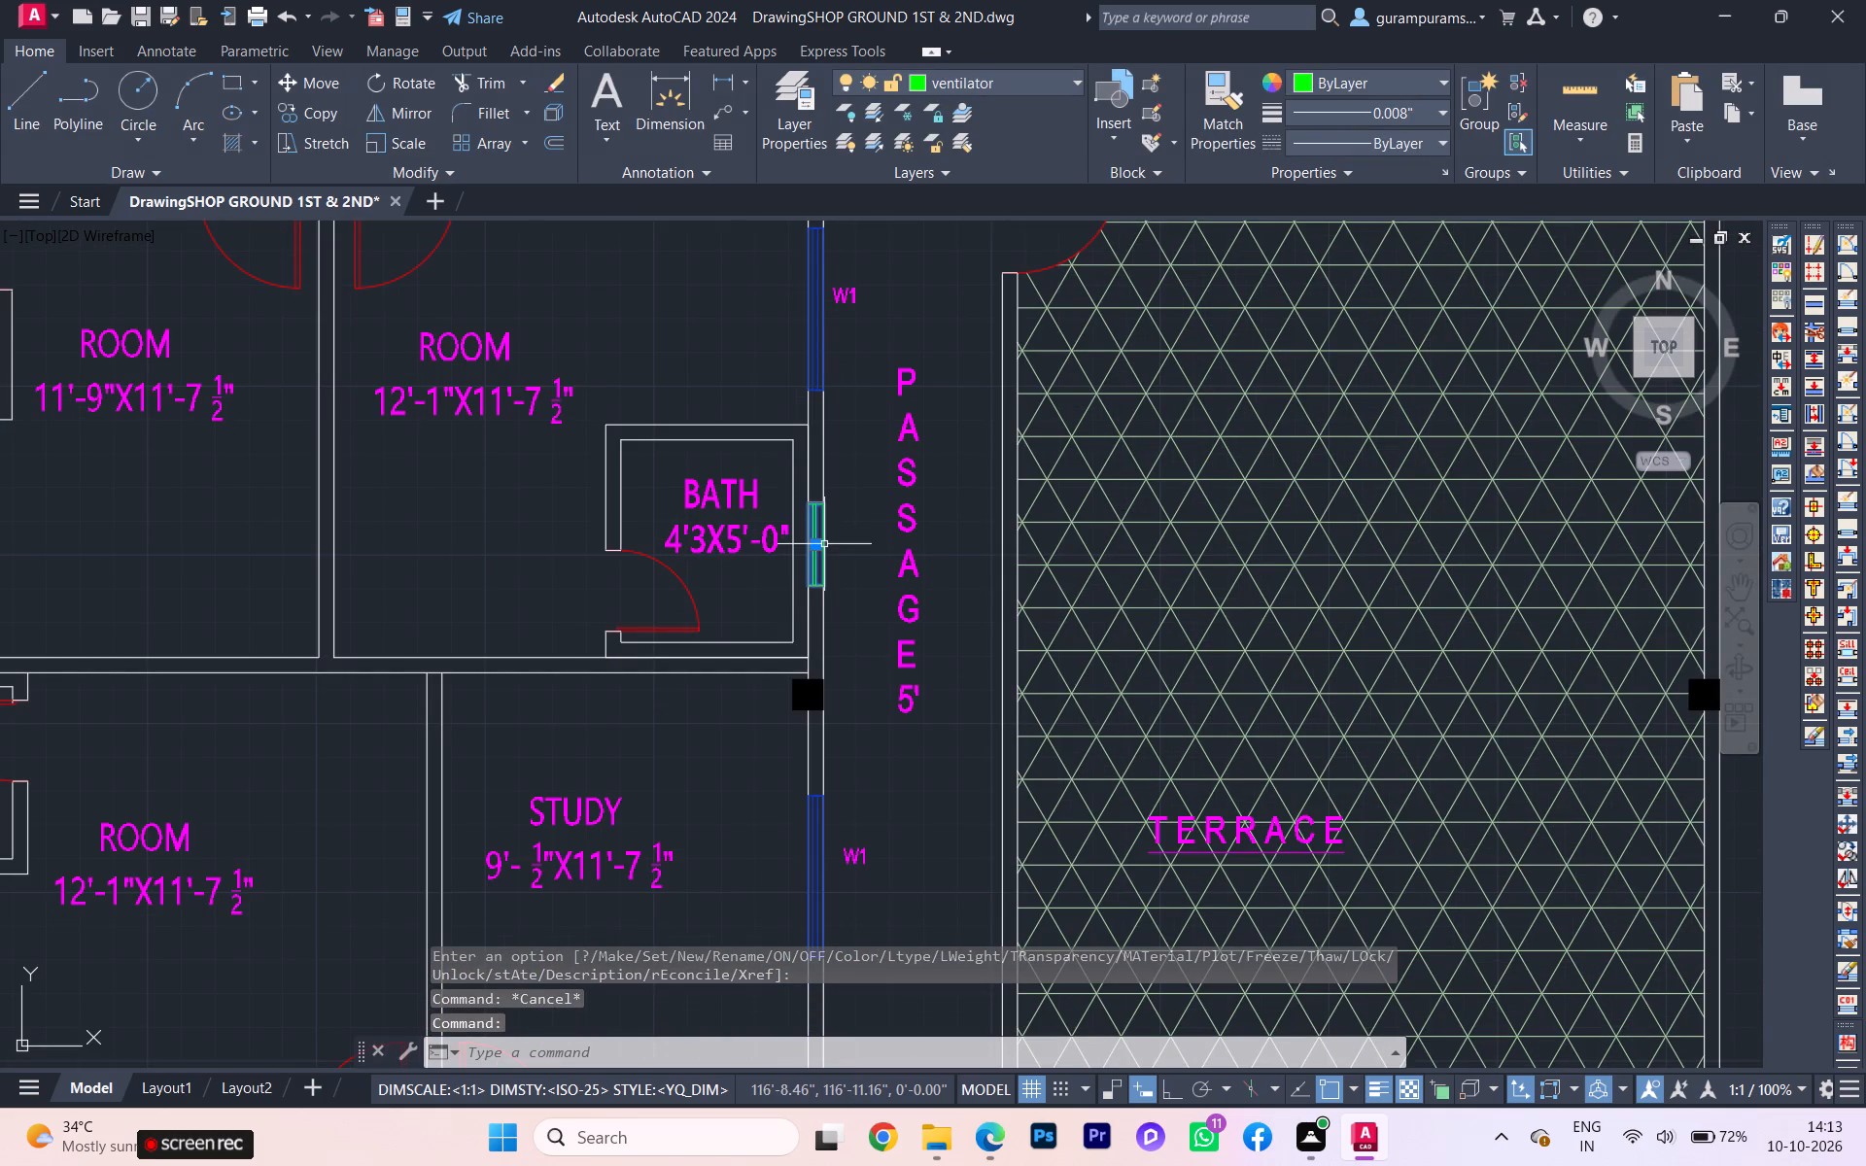
key("c")
key("o")
key("Return")
left_click(807, 544)
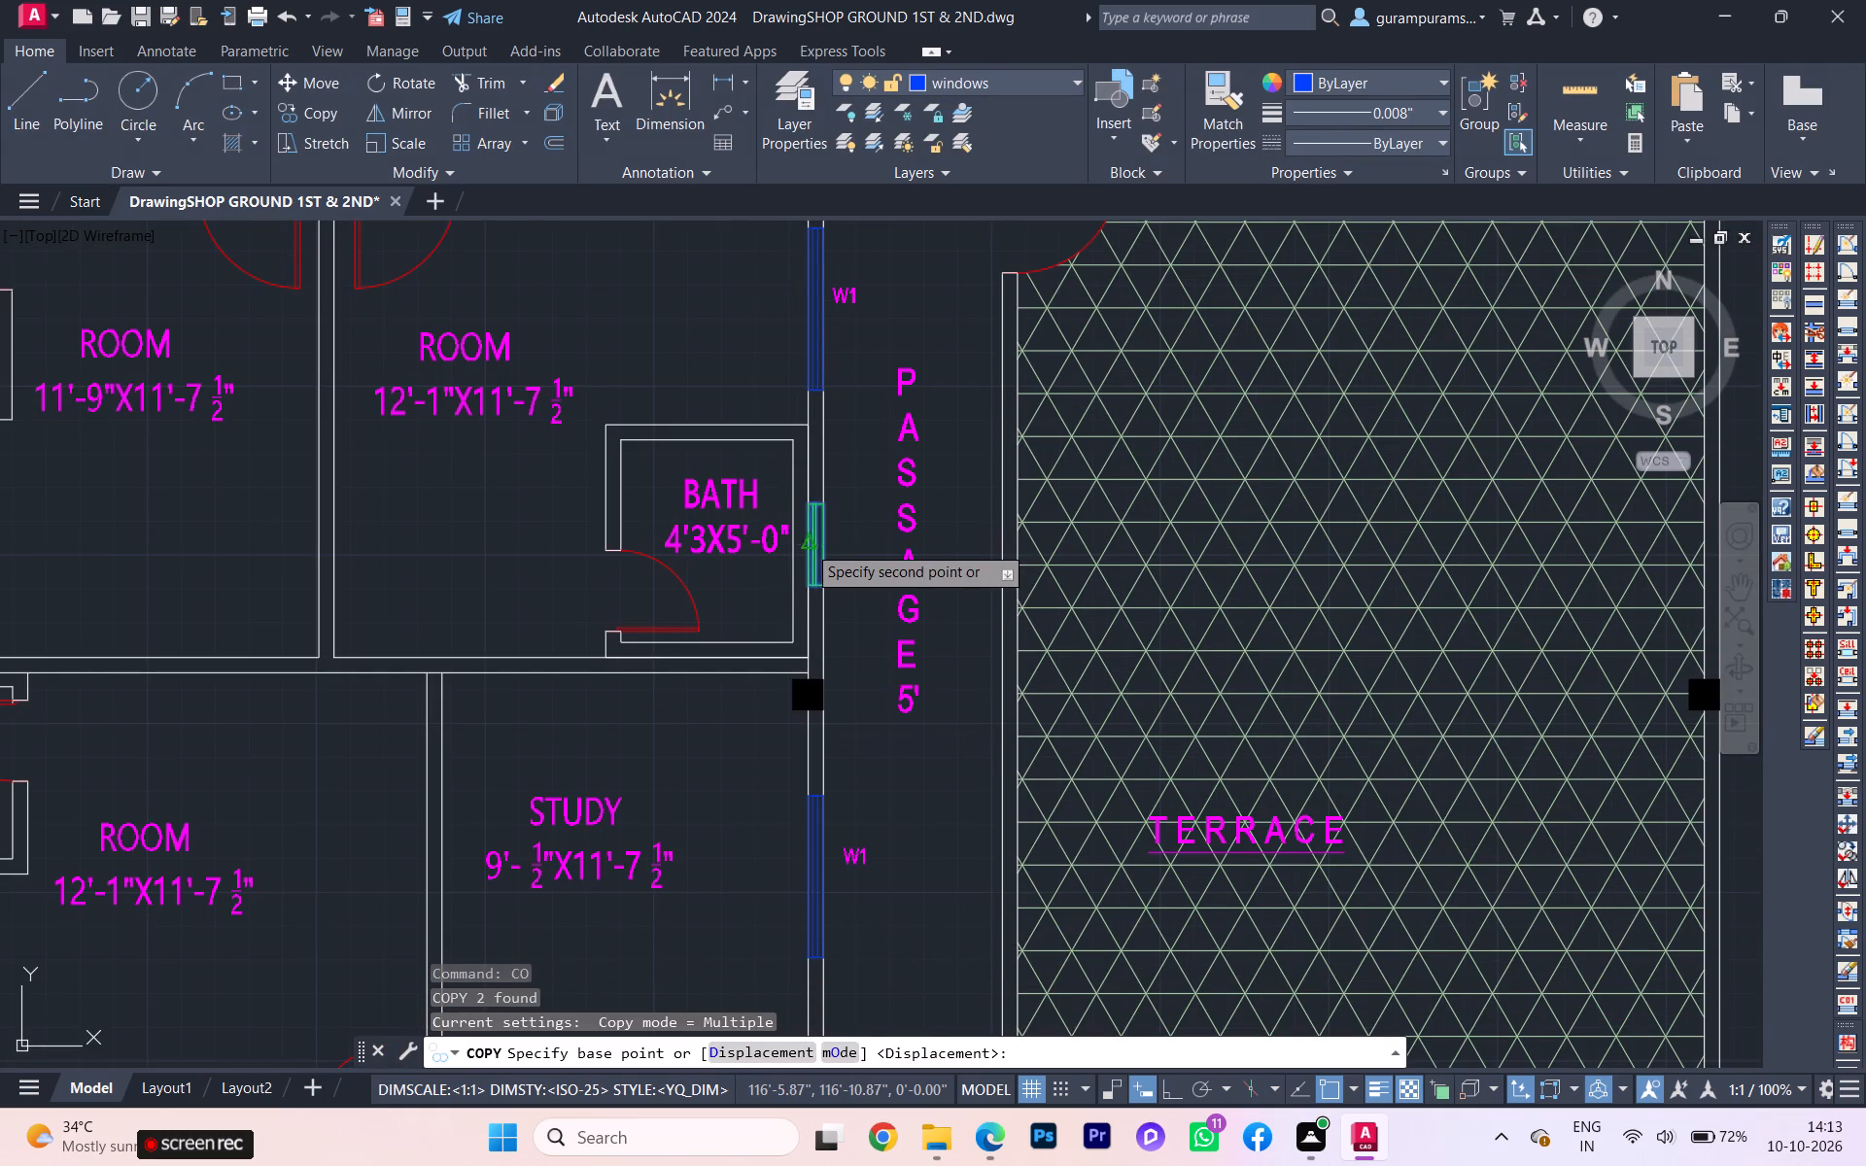
scroll(834, 586, "down", 4)
middle_click_drag(824, 604, 881, 331)
scroll(847, 683, "up", 5)
scroll(1123, 556, "up", 2)
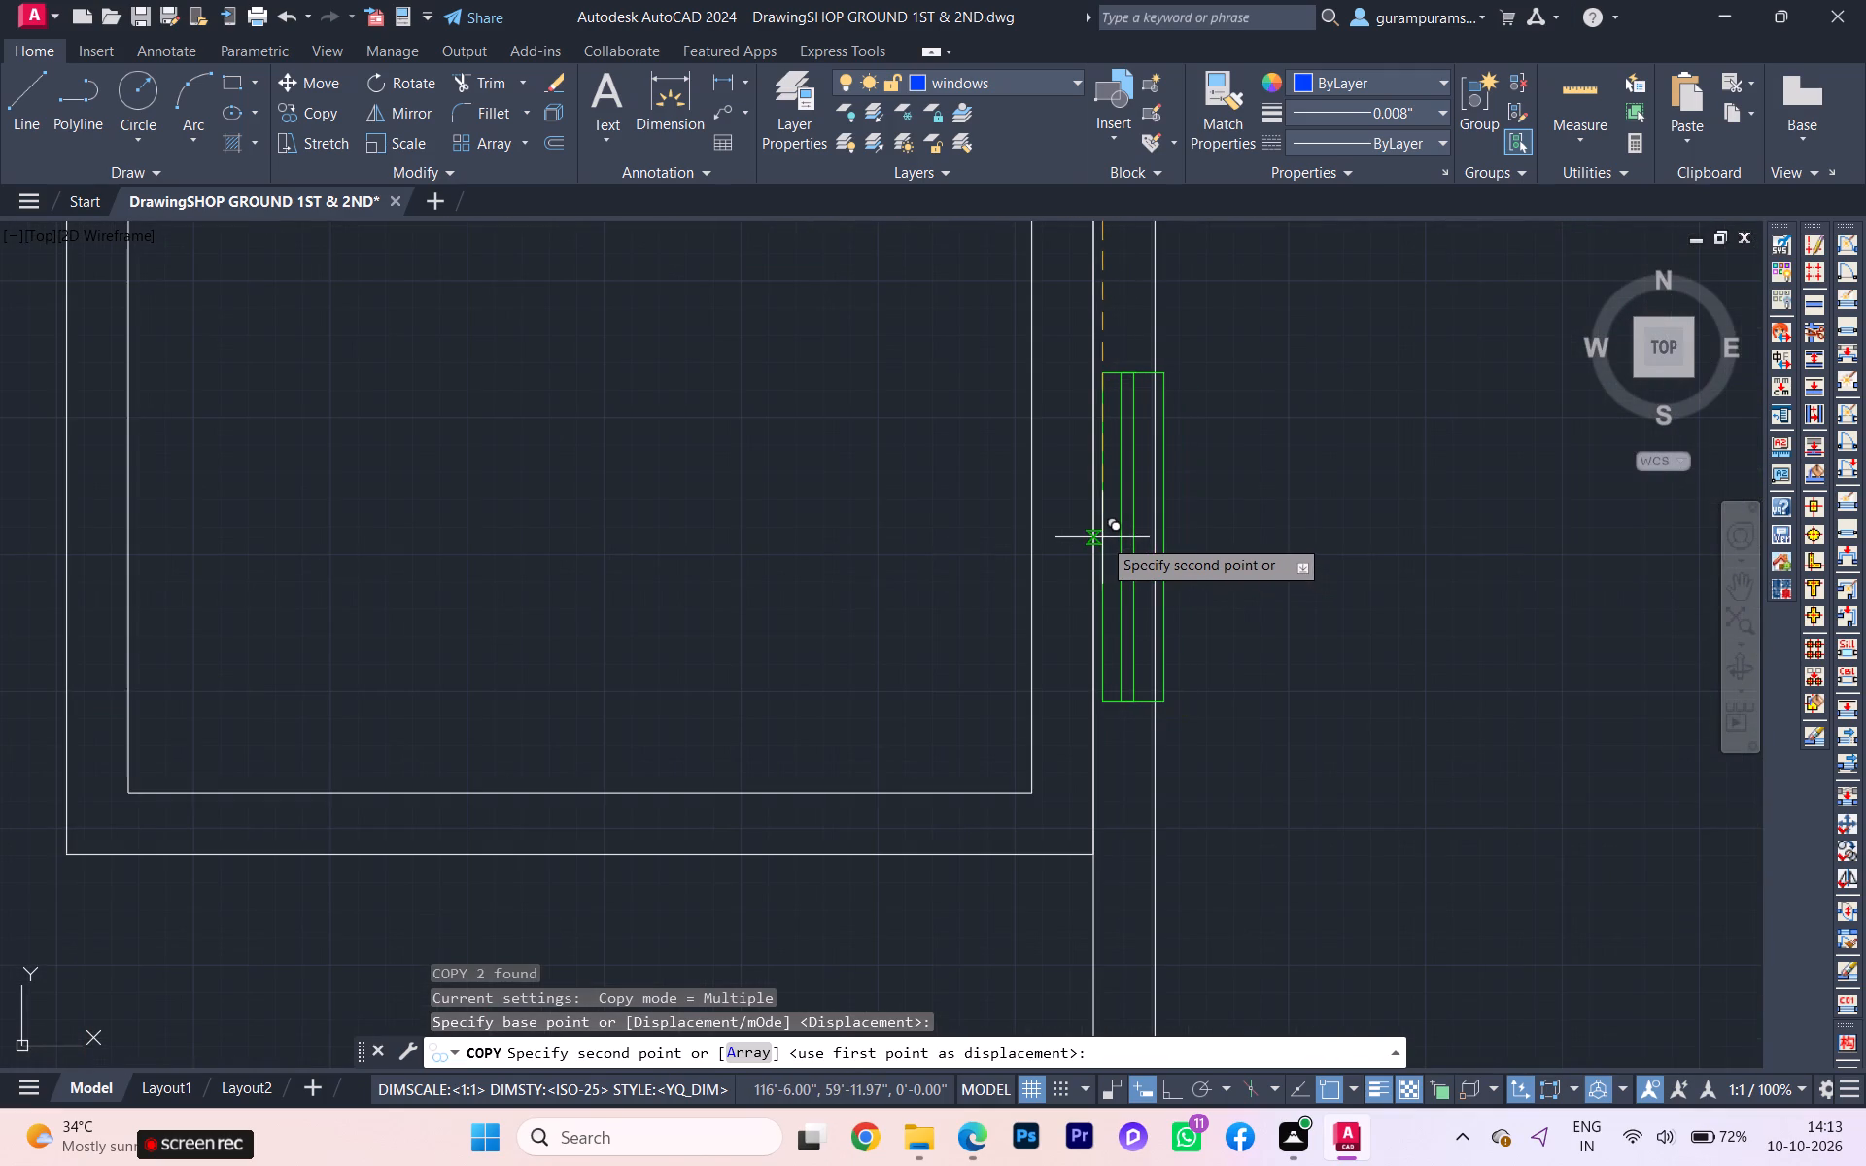
left_click(1093, 537)
Place another ventilator copy across the wall just north of the west 4'3X5'-0" bath.
scroll(1115, 532, "down", 5)
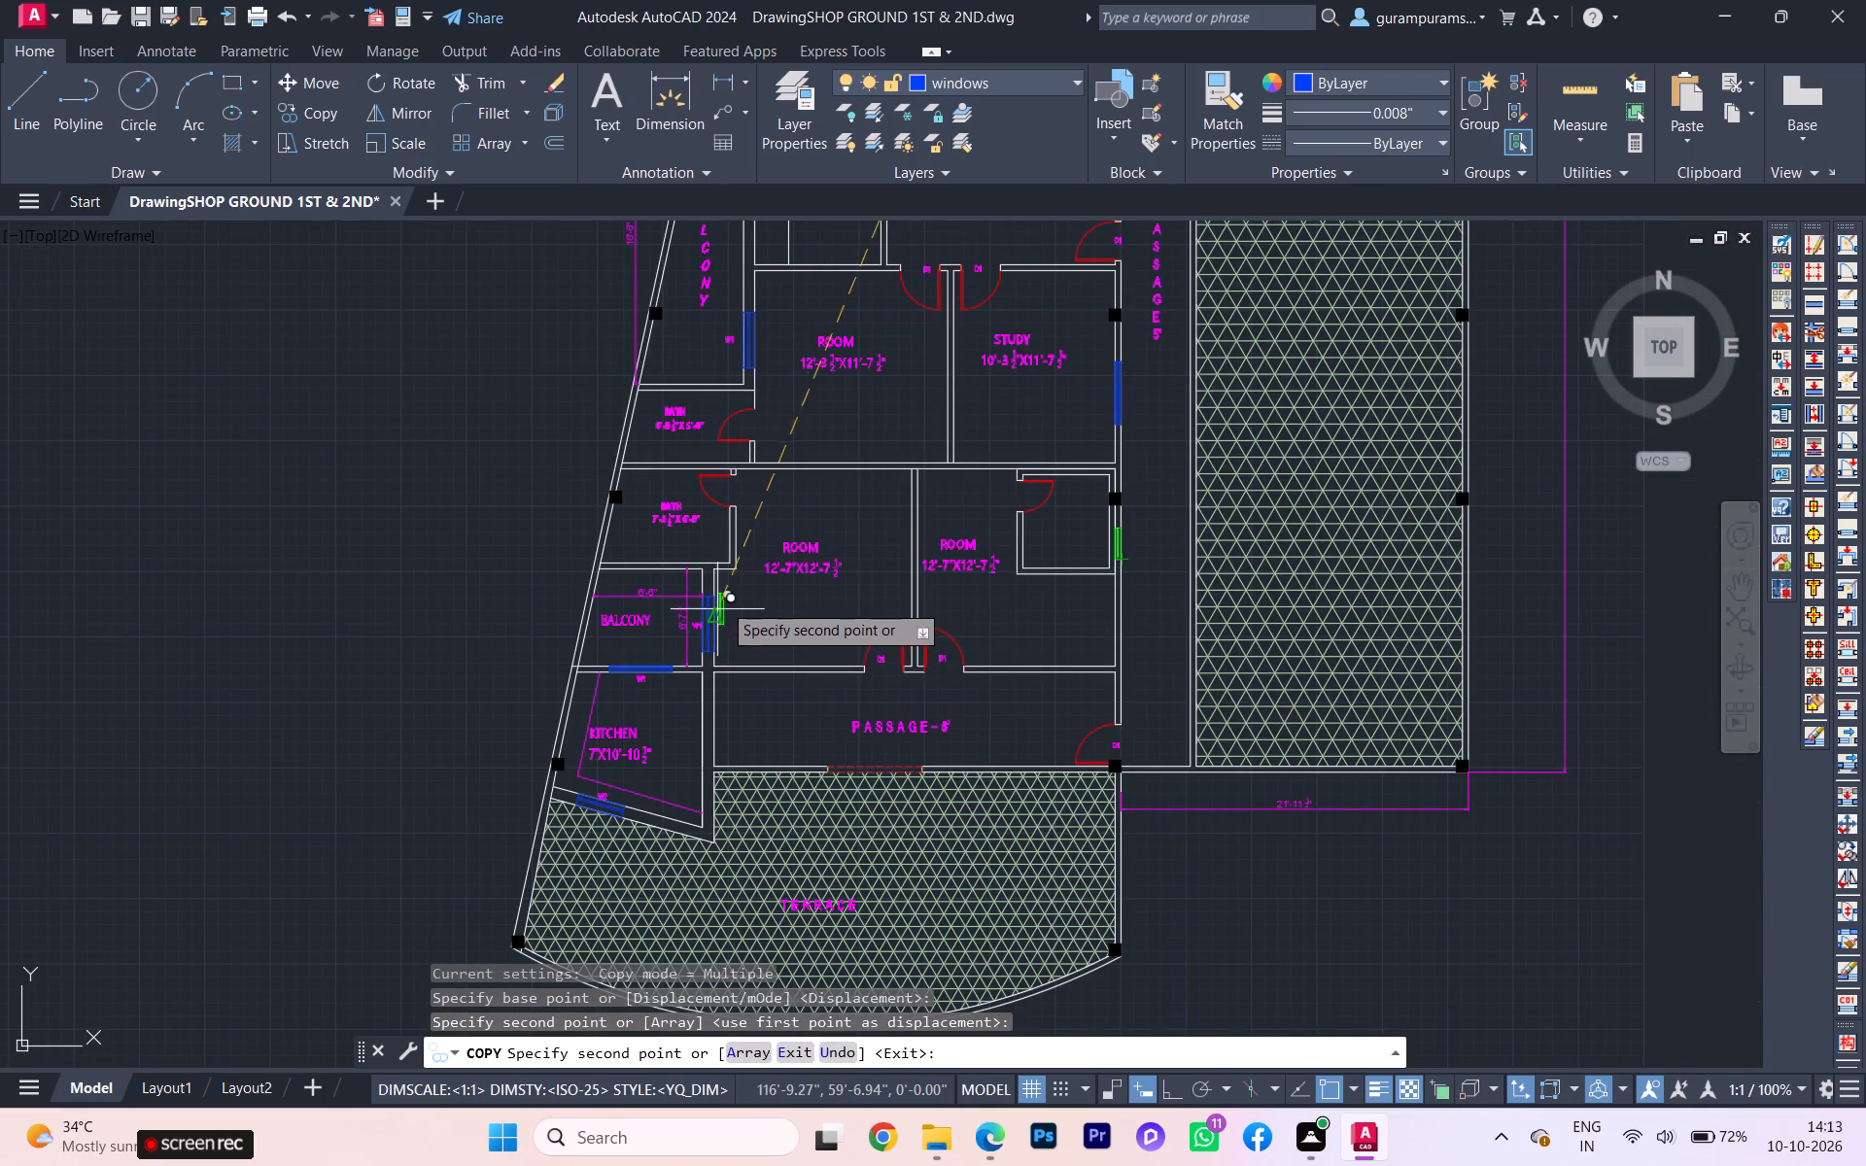
scroll(722, 600, "up", 2)
scroll(729, 587, "down", 1)
scroll(693, 495, "up", 3)
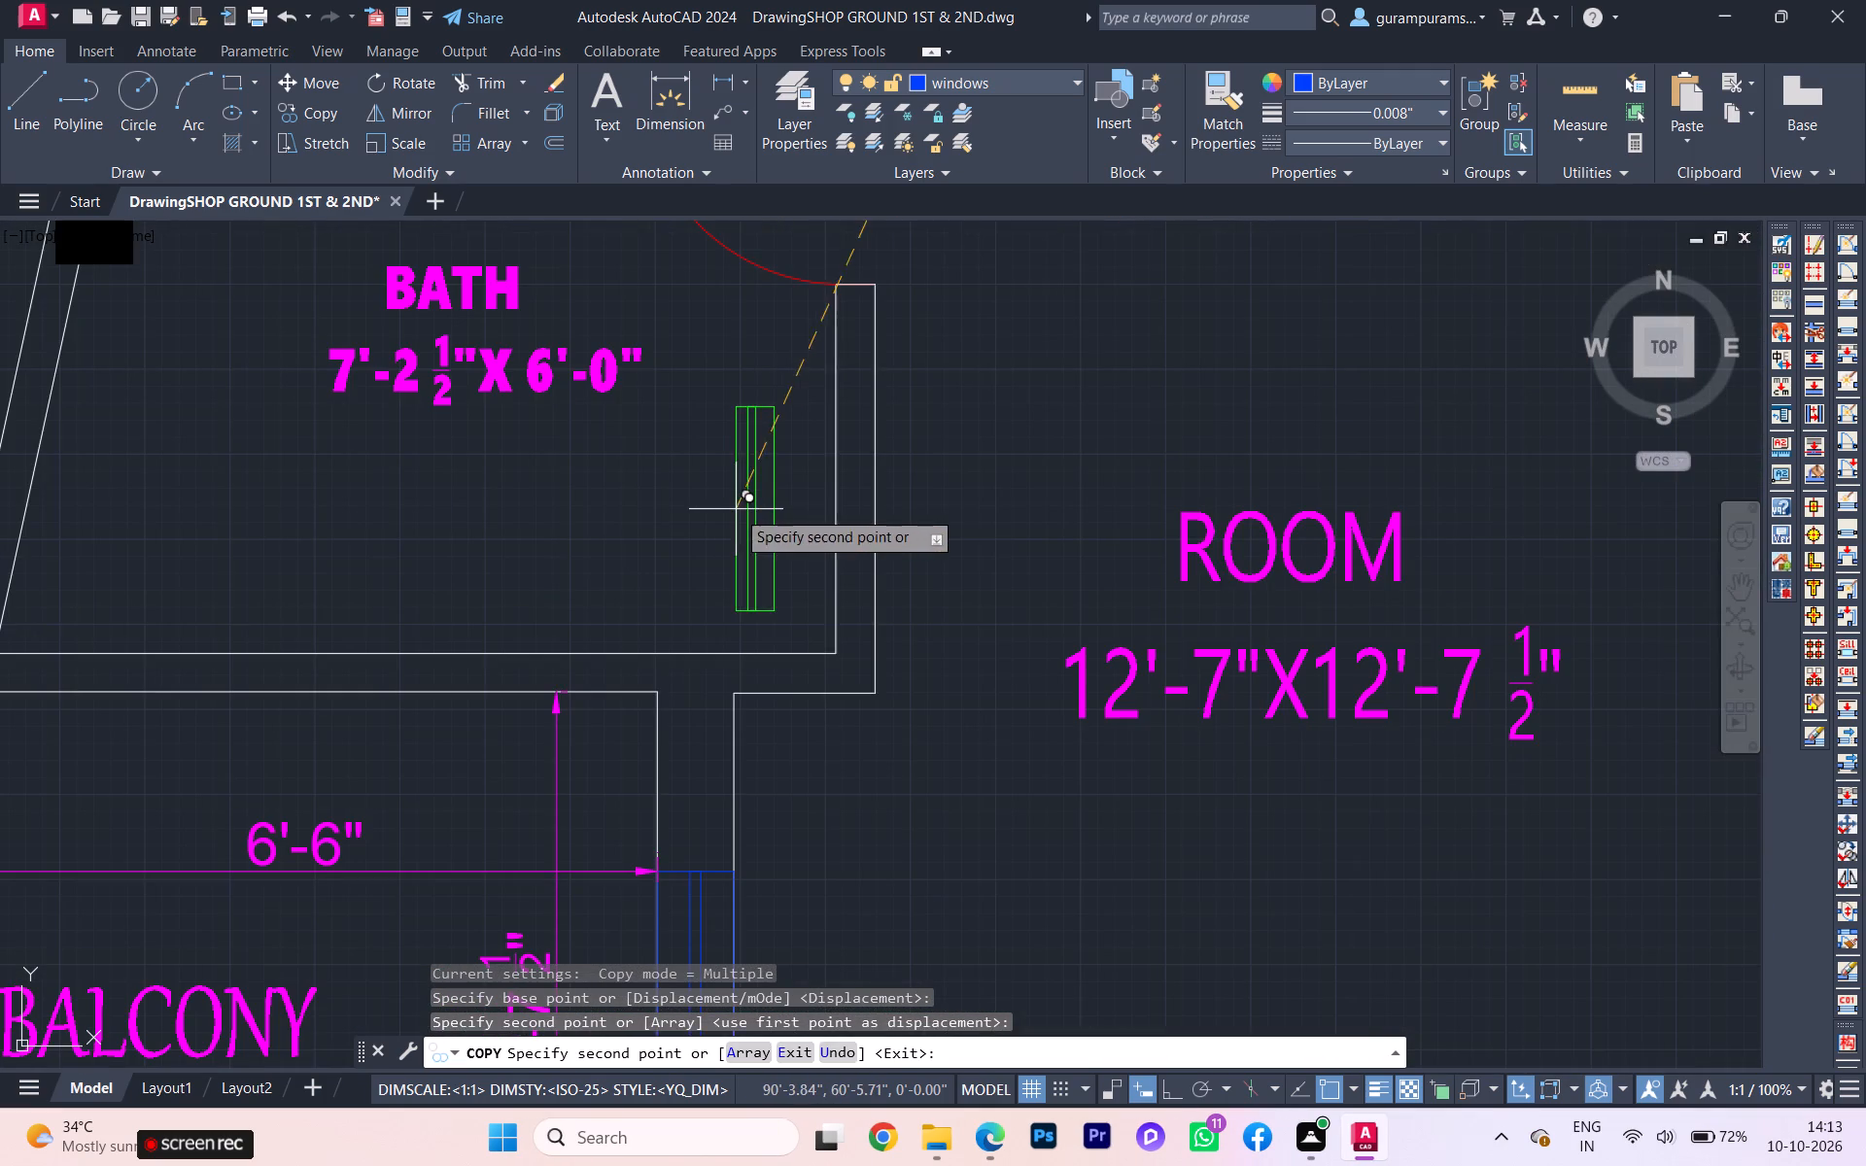
scroll(793, 506, "down", 1)
scroll(410, 497, "down", 1)
scroll(328, 498, "down", 3)
scroll(459, 431, "up", 2)
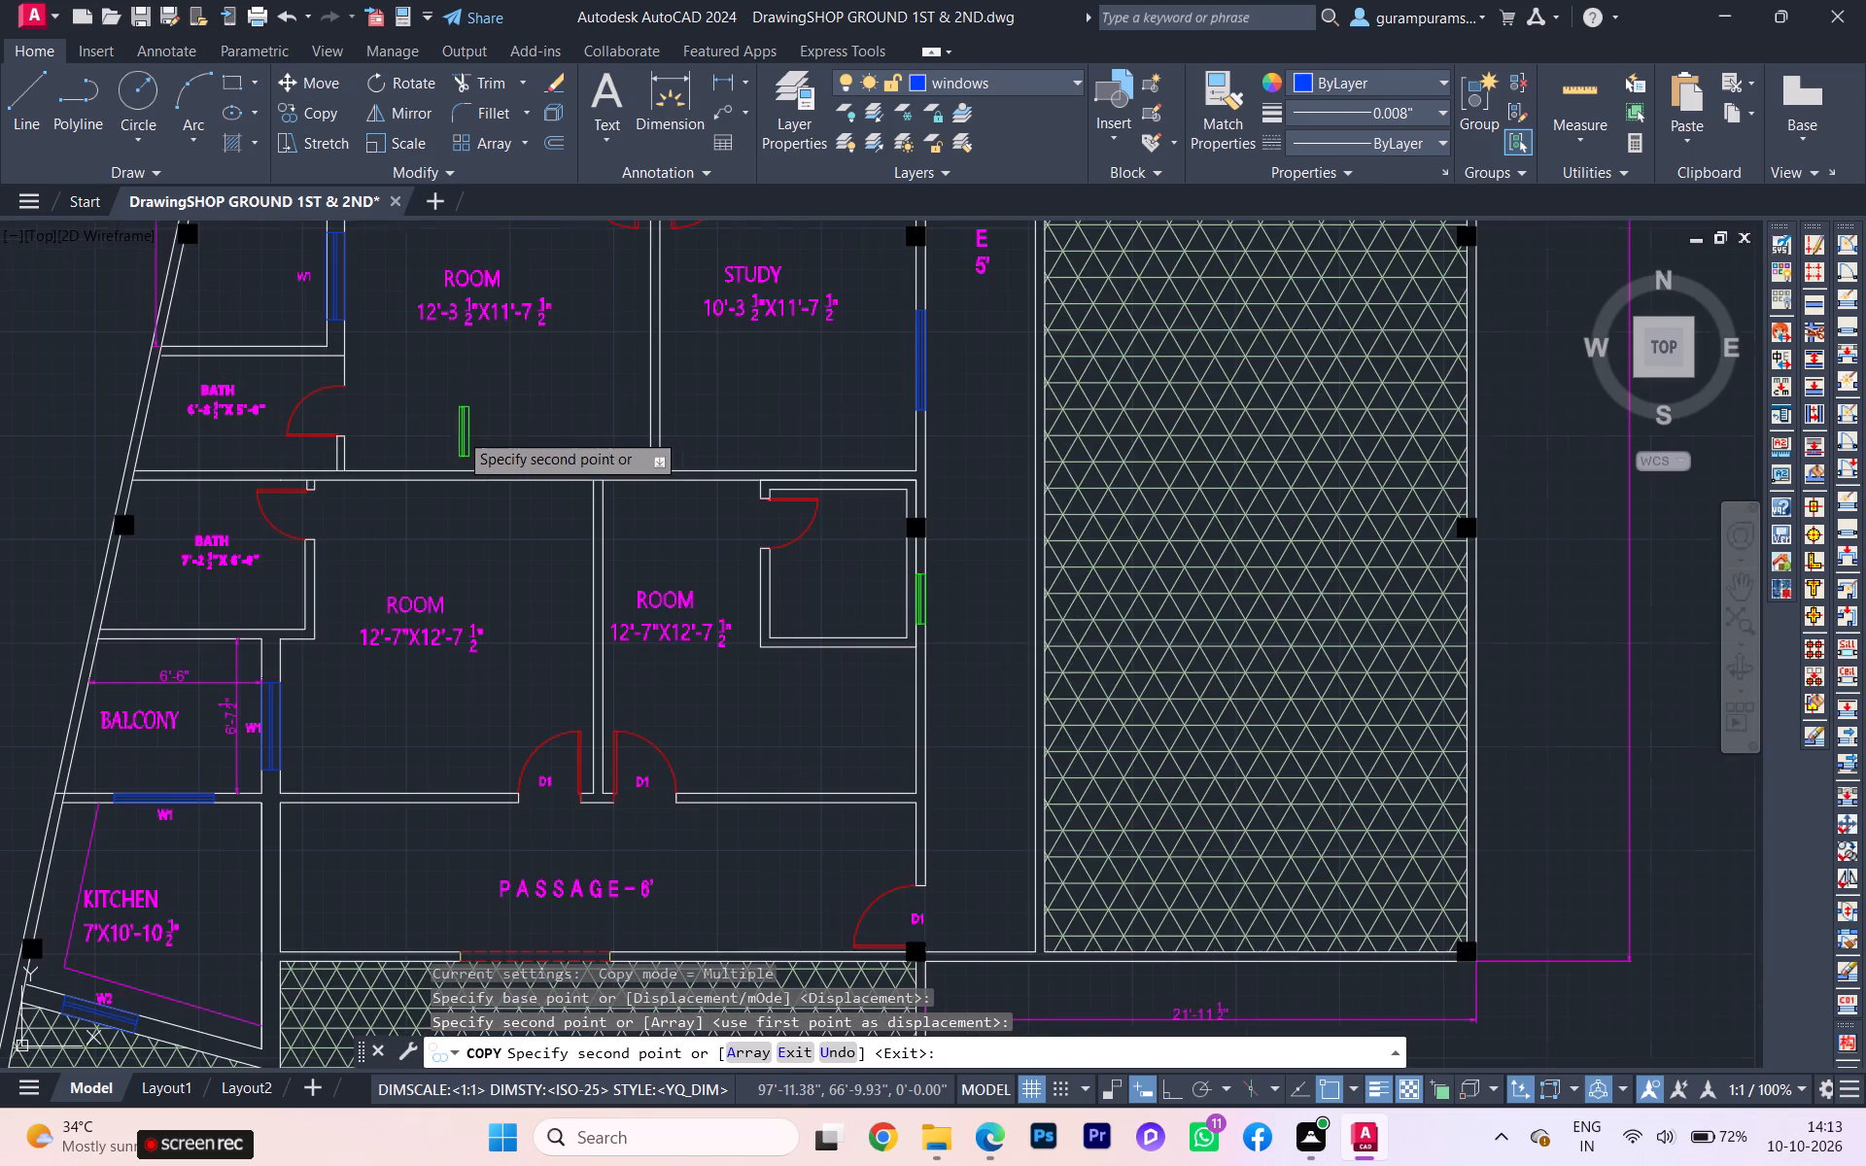
scroll(463, 442, "up", 1)
scroll(462, 459, "down", 1)
middle_click_drag(465, 480, 496, 868)
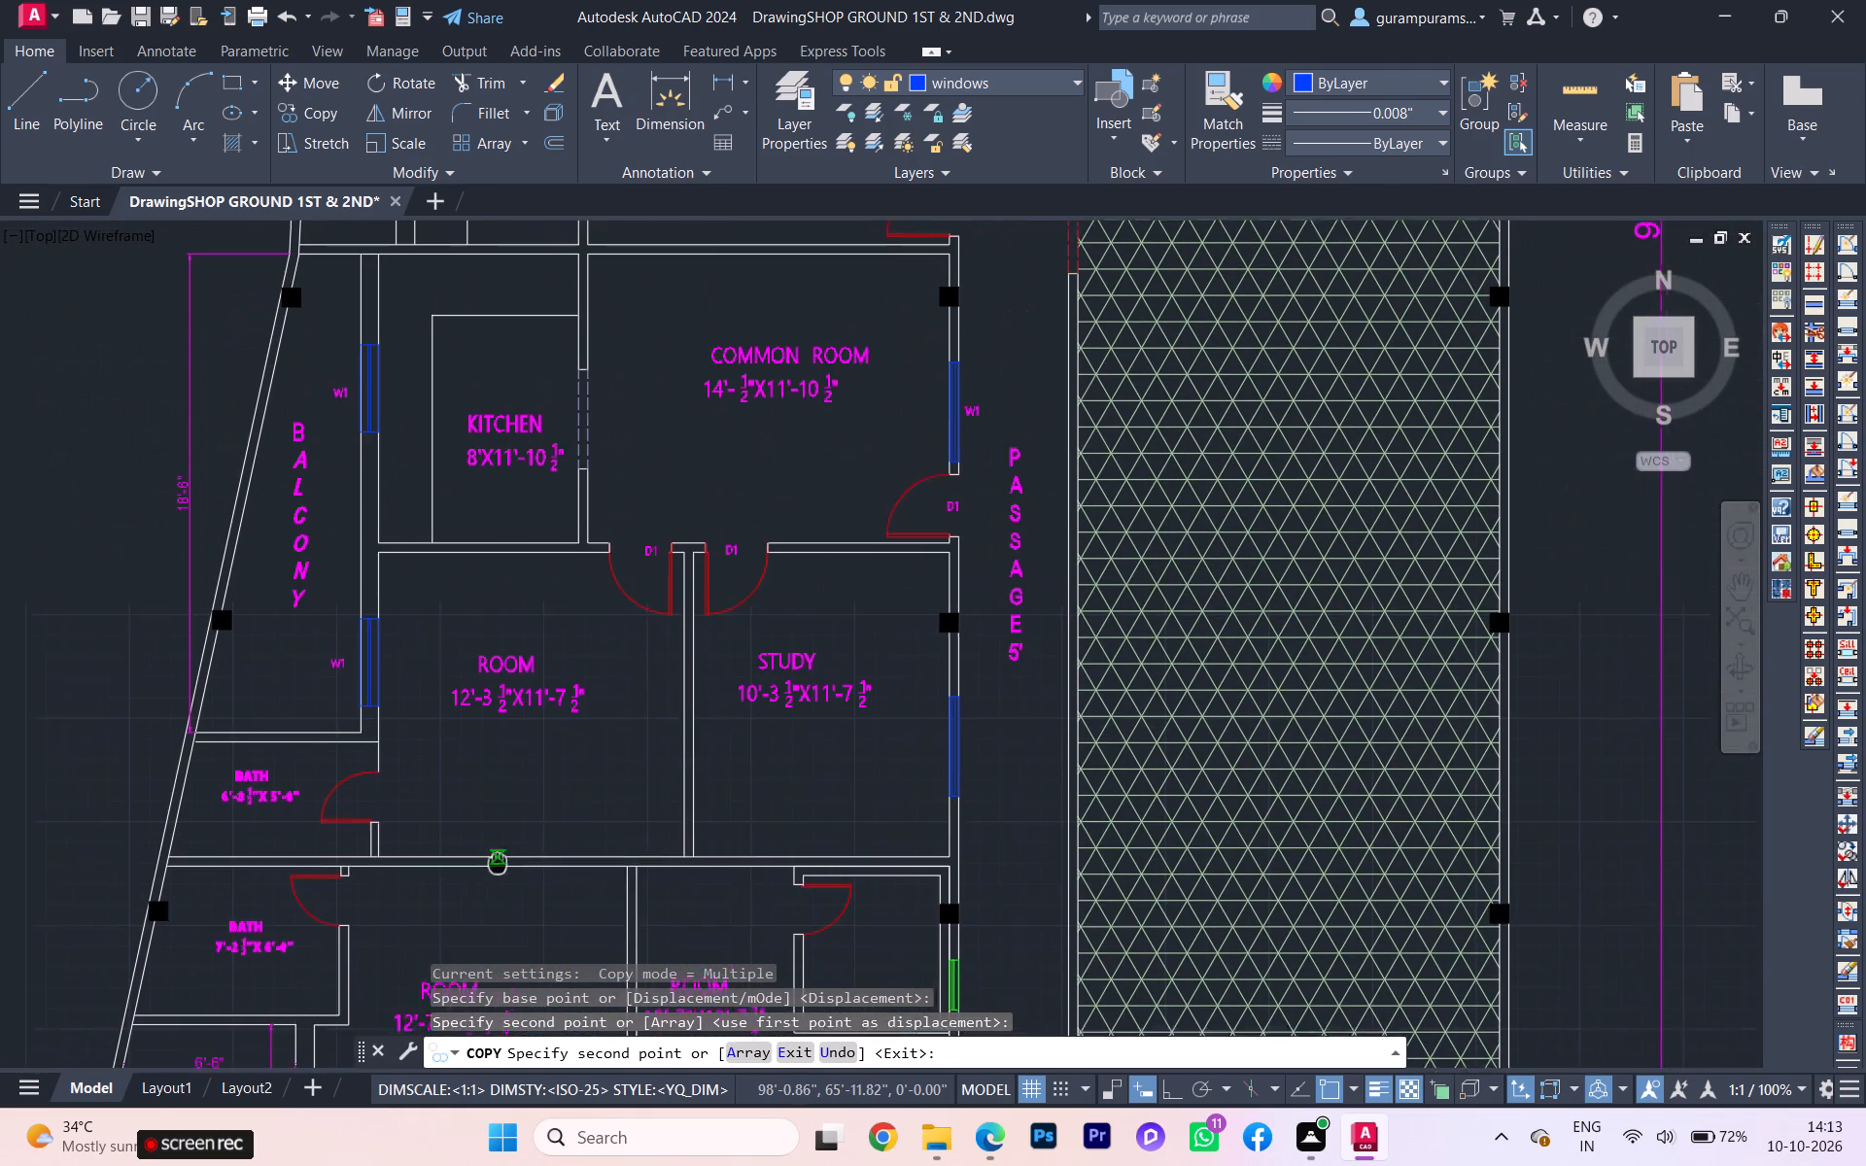
middle_click_drag(496, 868, 496, 870)
scroll(495, 567, "down", 2)
middle_click_drag(493, 569, 540, 808)
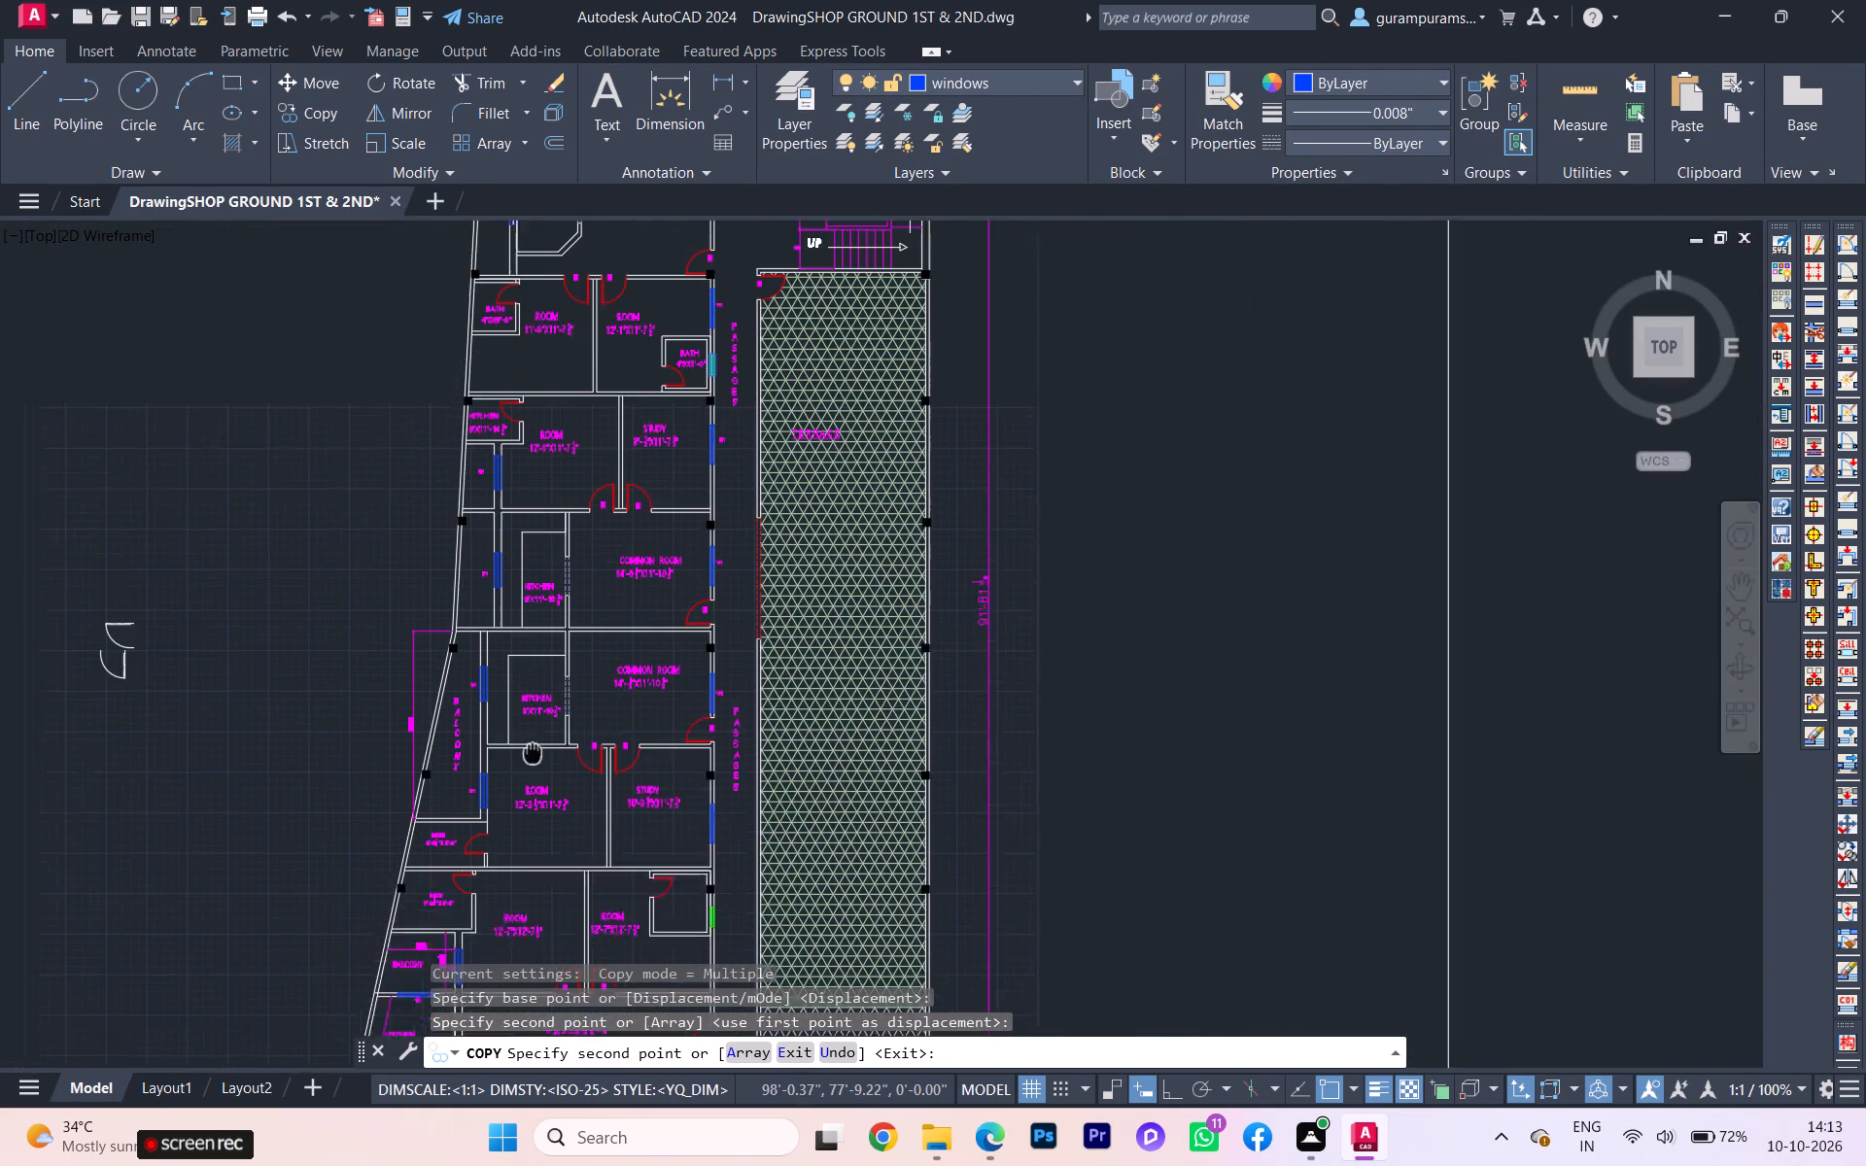
middle_click_drag(540, 808, 536, 838)
scroll(519, 477, "up", 3)
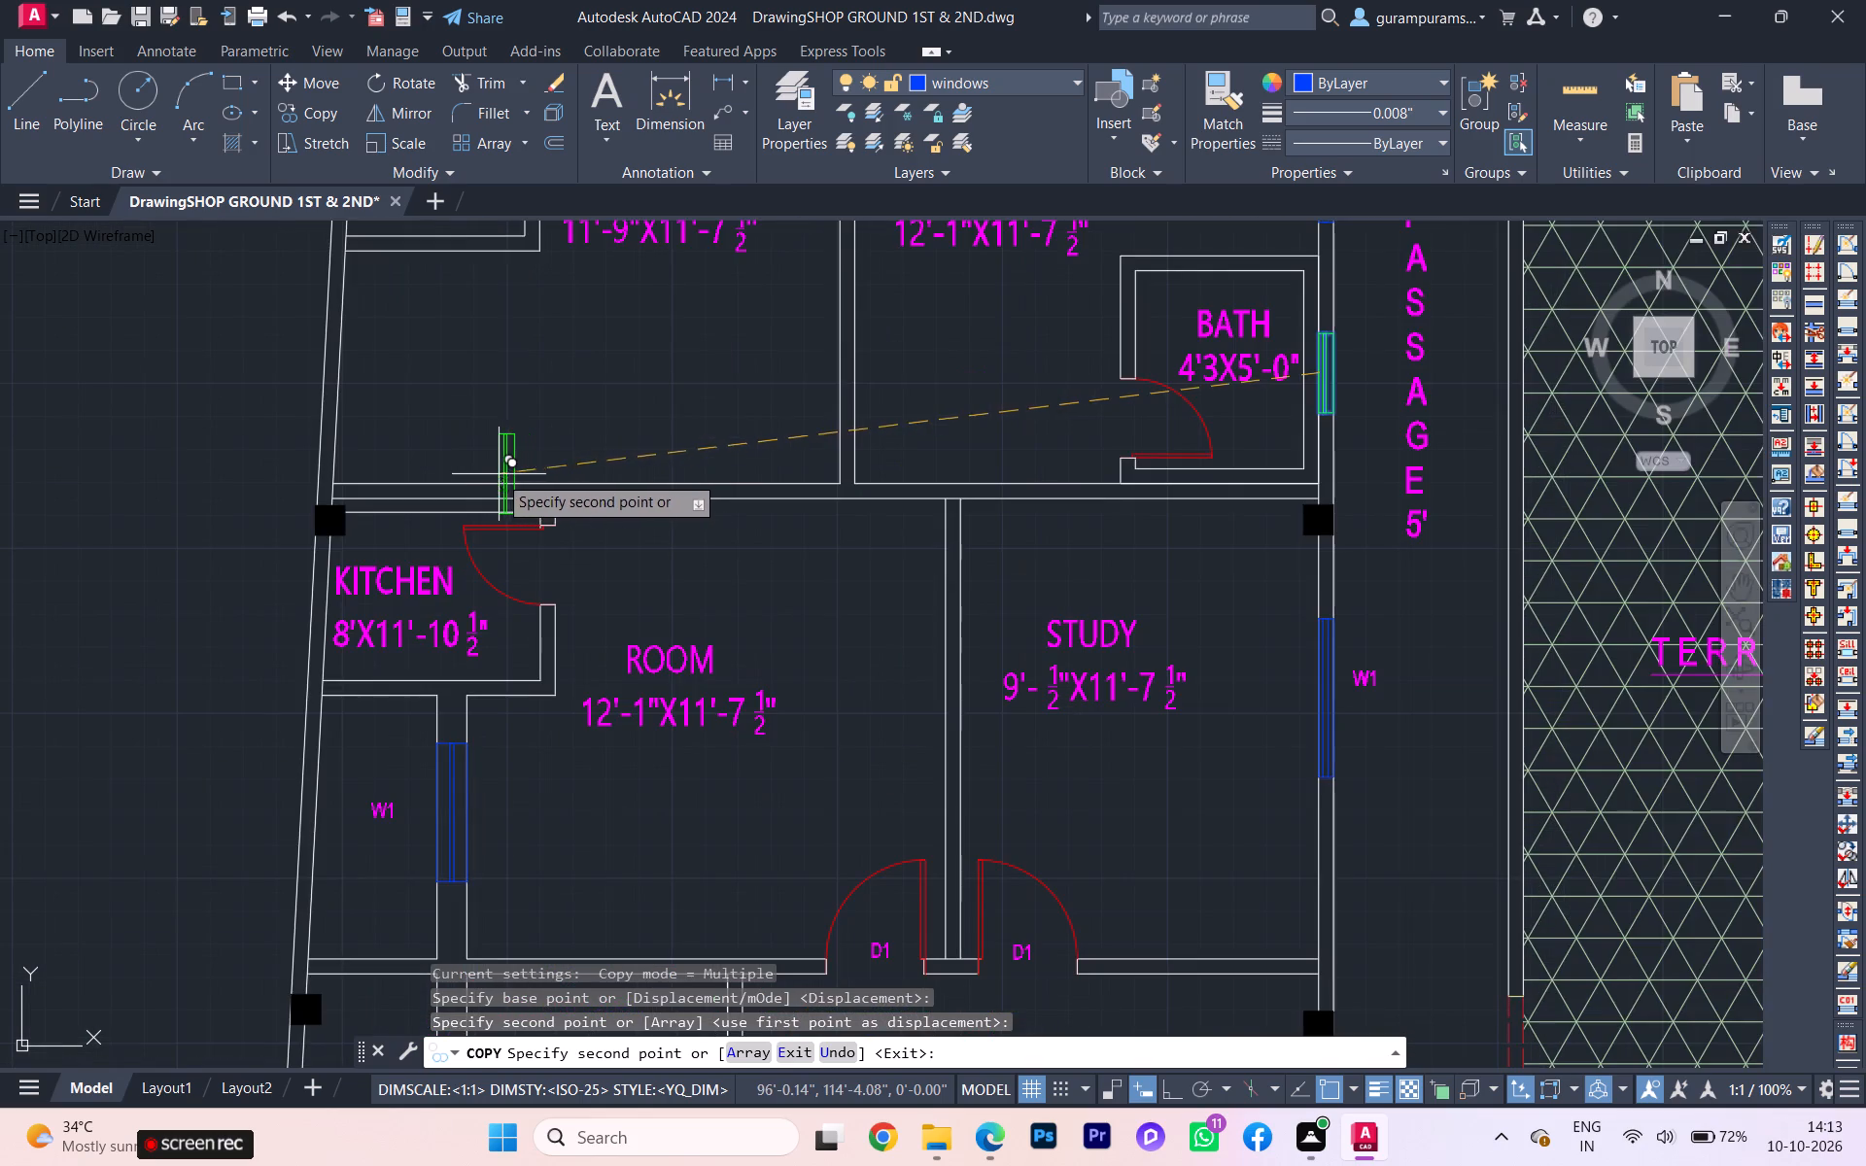
scroll(480, 485, "down", 2)
scroll(468, 395, "up", 3)
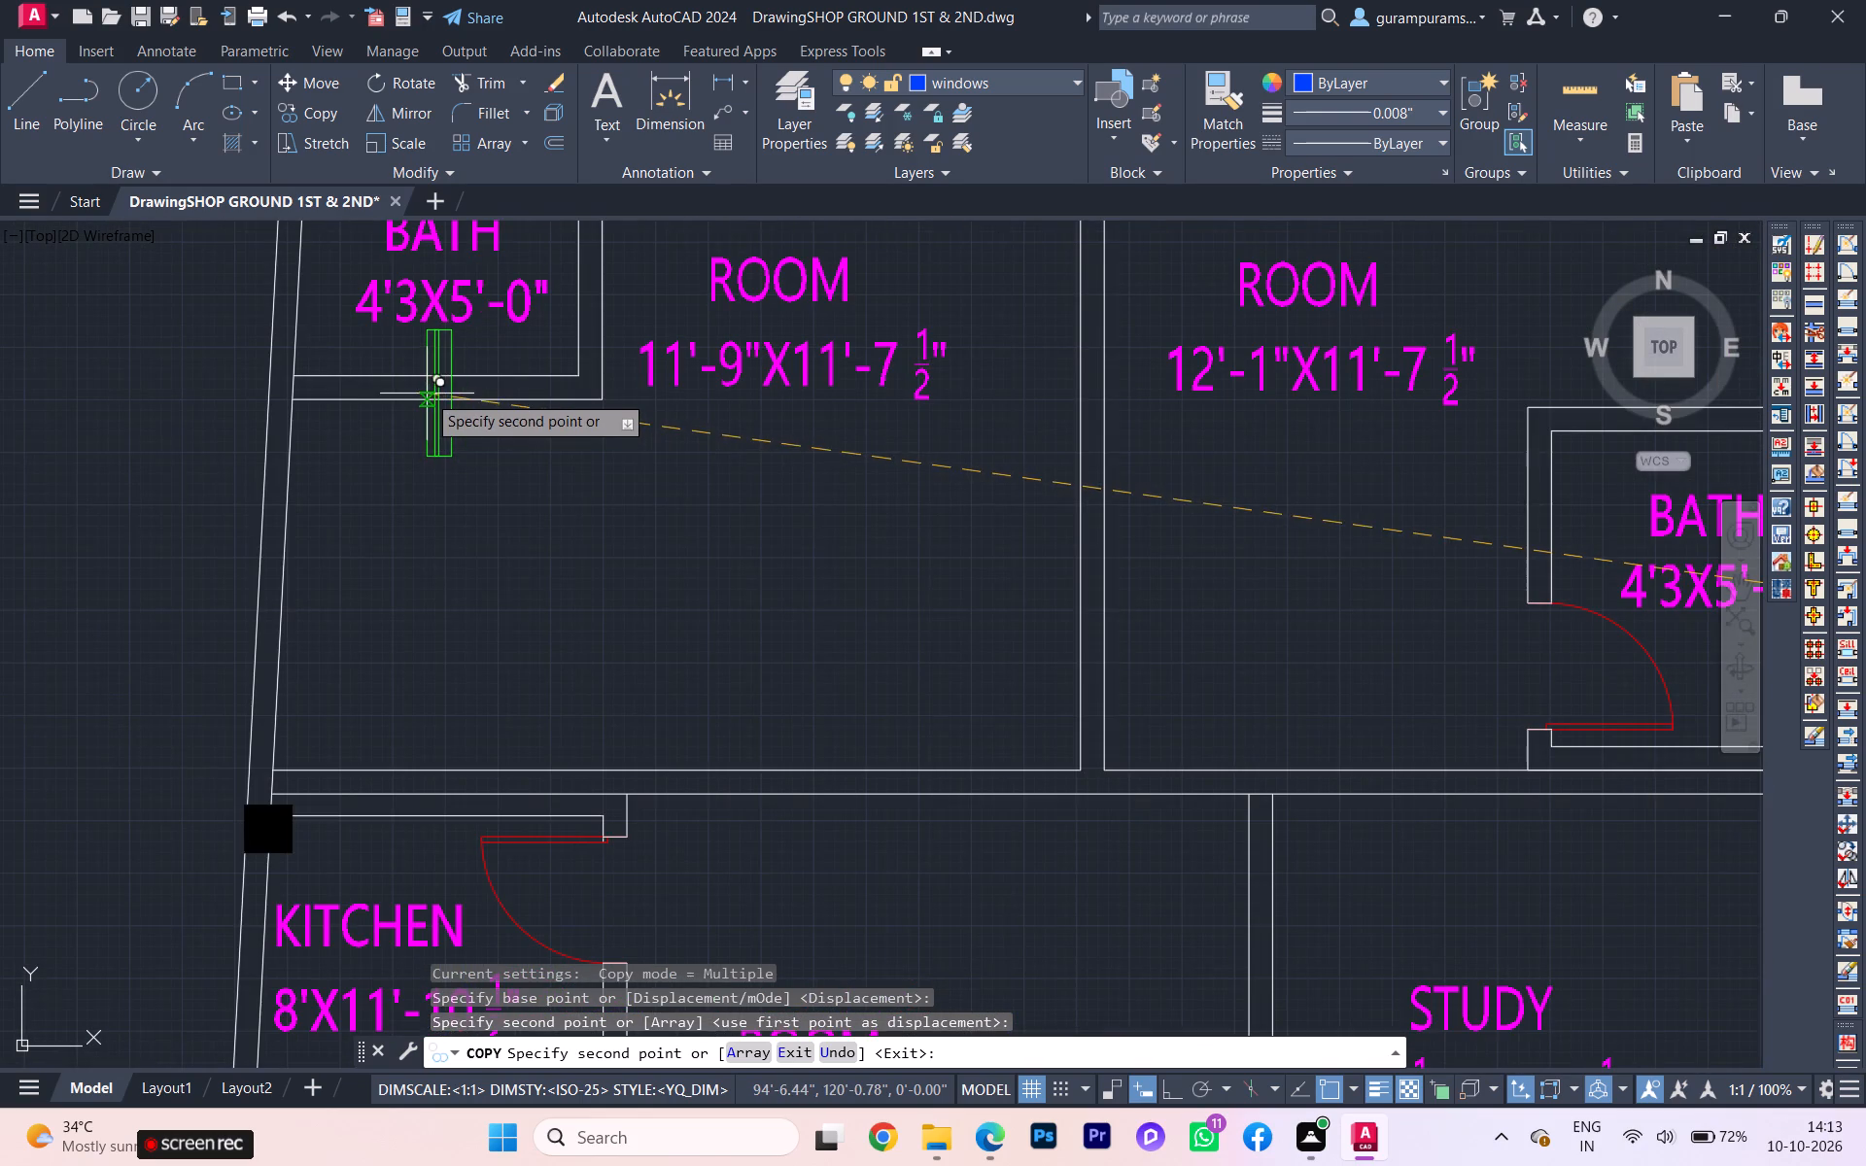
scroll(425, 396, "down", 4)
middle_click_drag(421, 409, 407, 621)
scroll(413, 557, "up", 5)
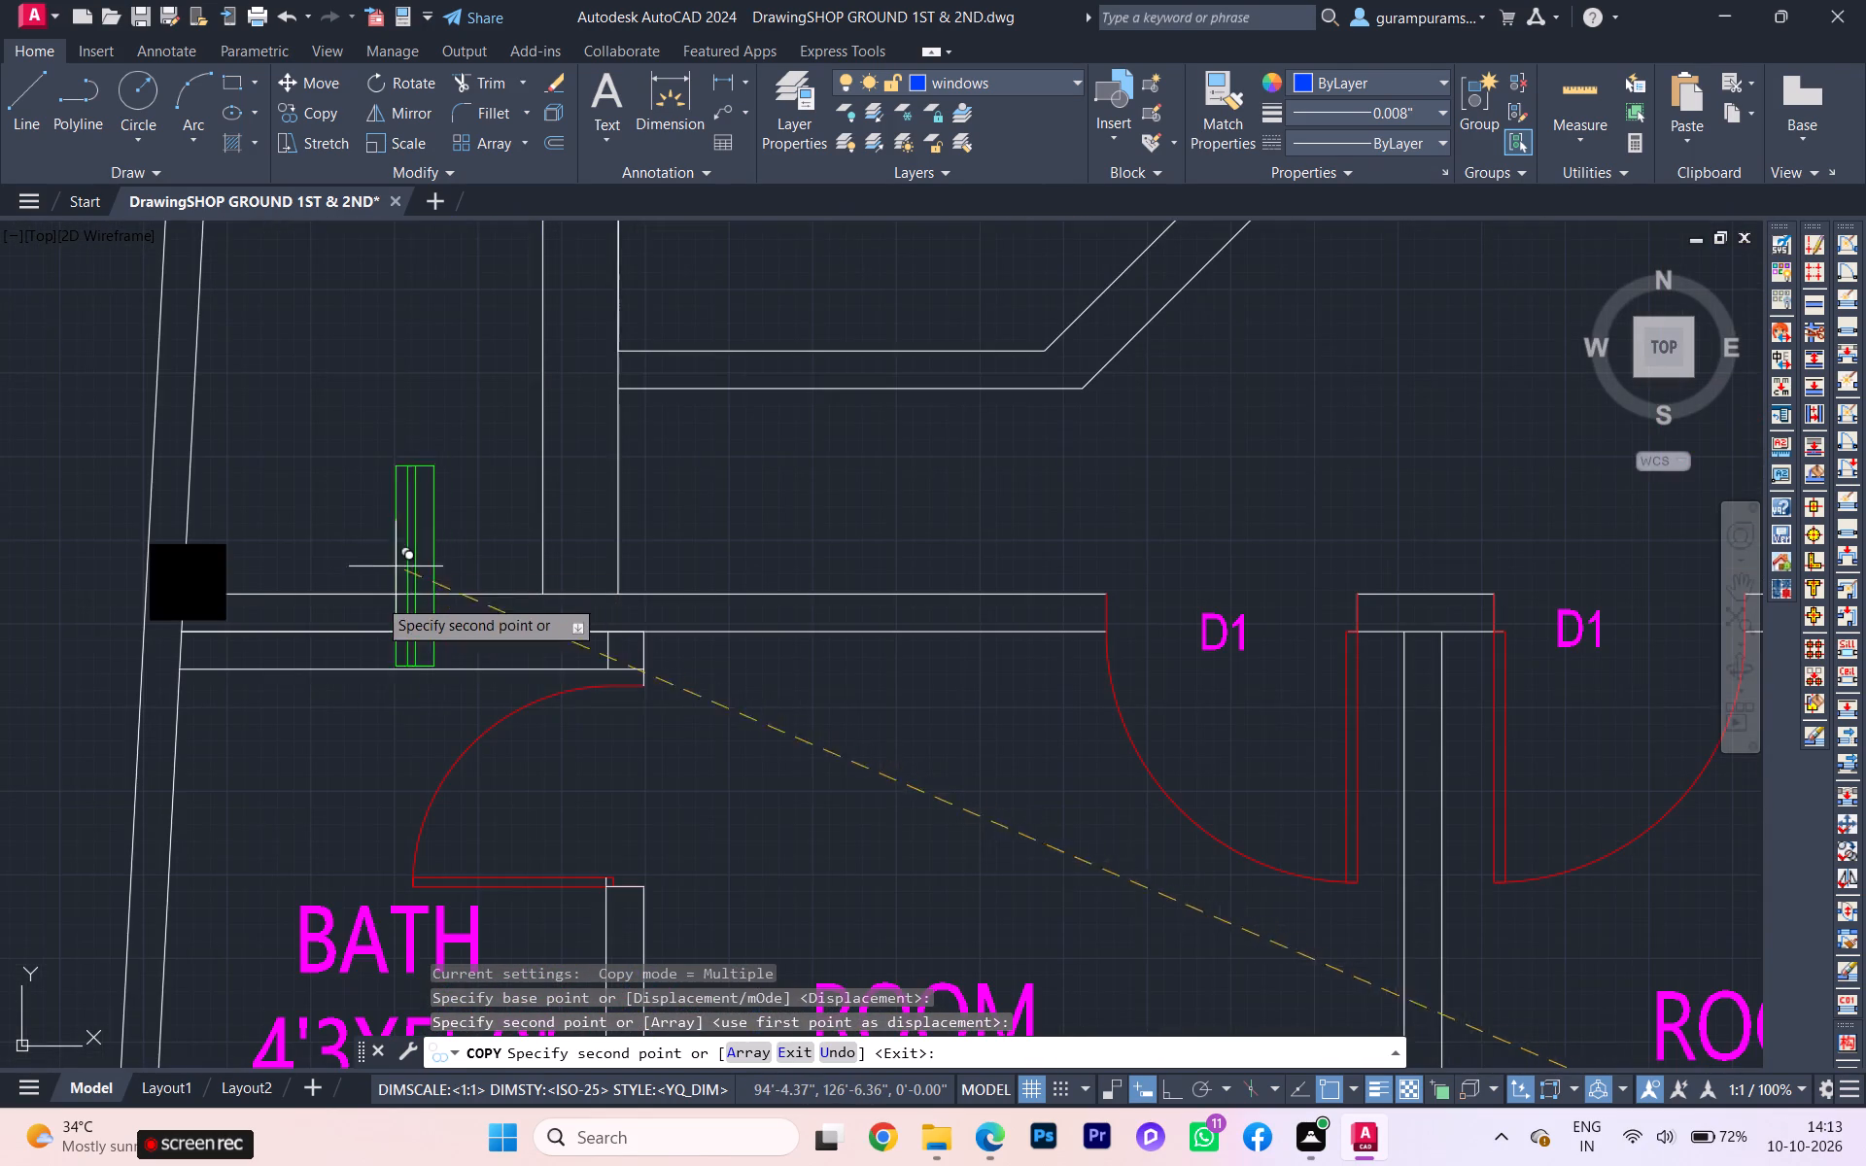
left_click(339, 620)
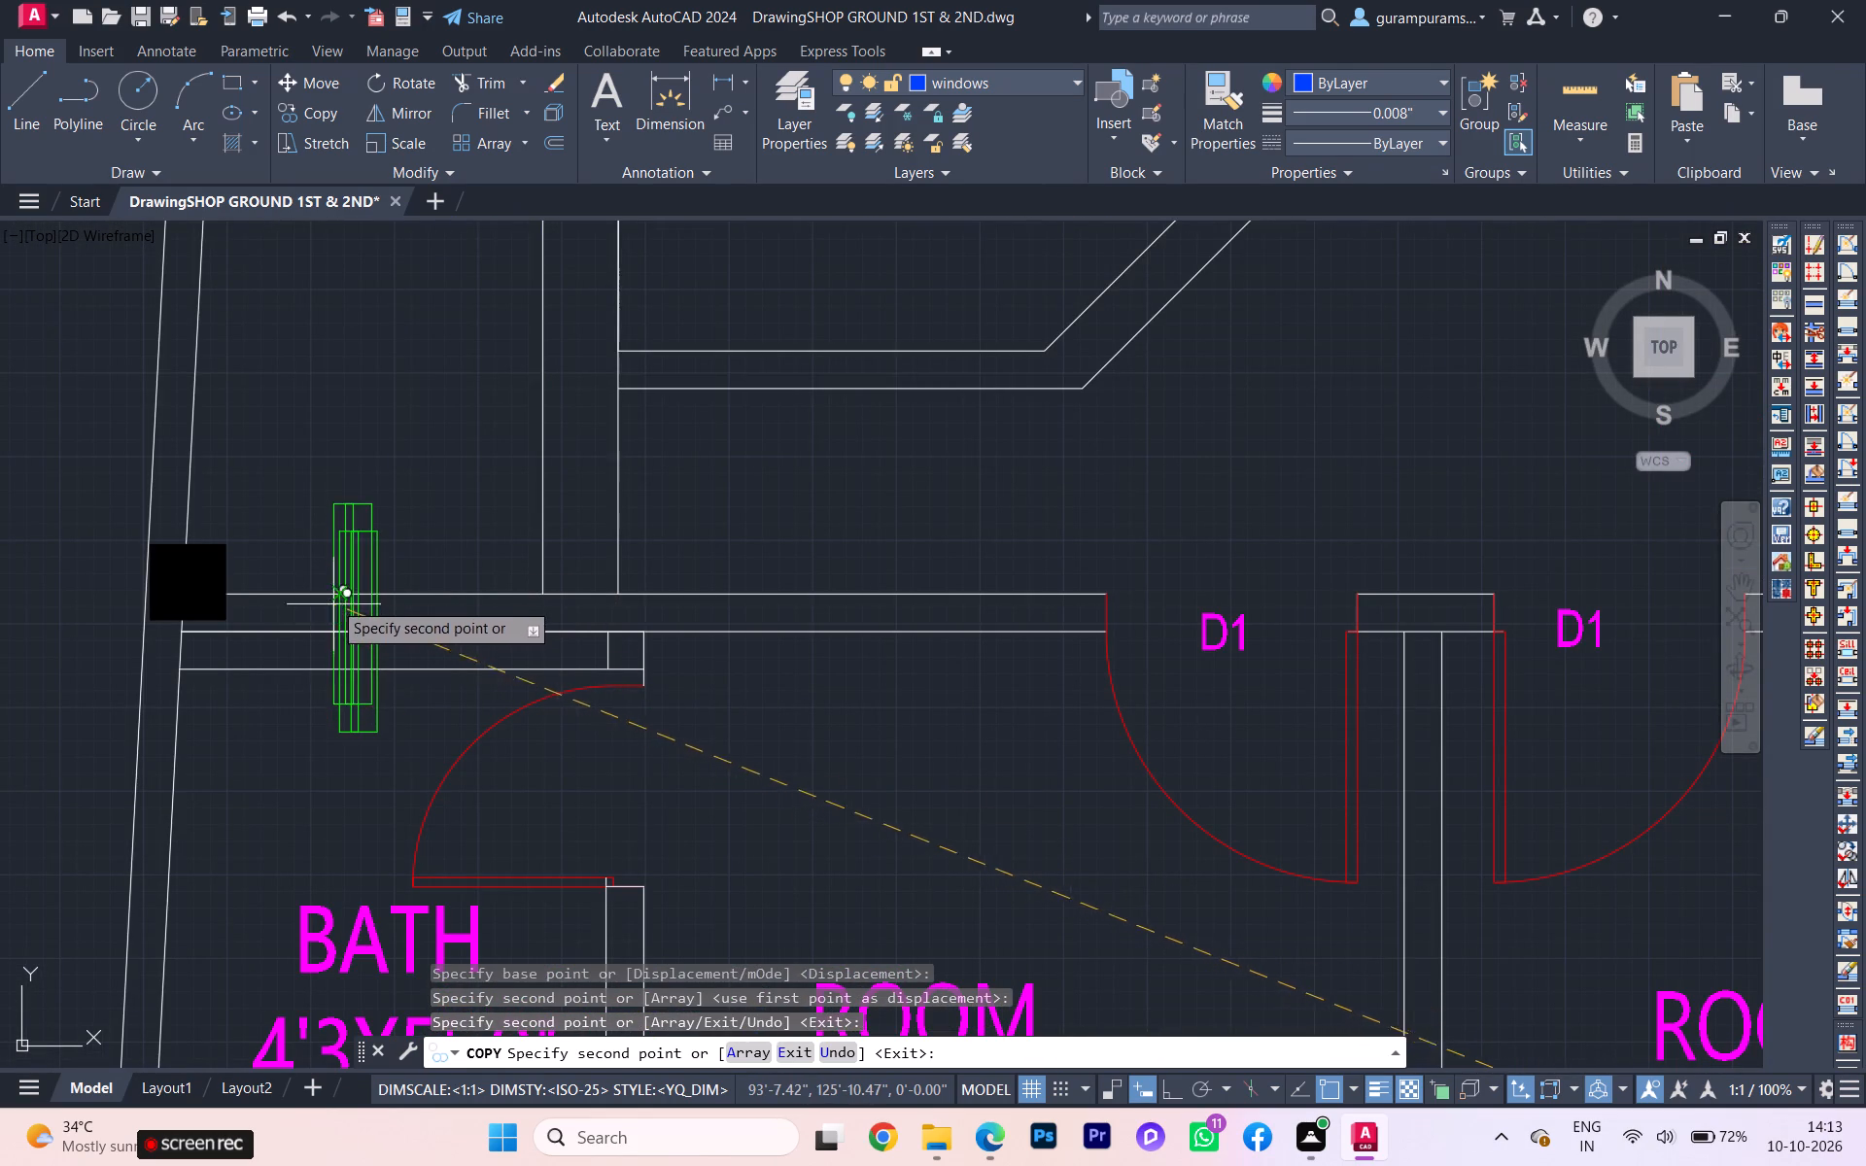
key("Escape")
Rotate that ventilator copy by 270° with Ortho on so it lies horizontally.
left_click(365, 619)
left_click(340, 600)
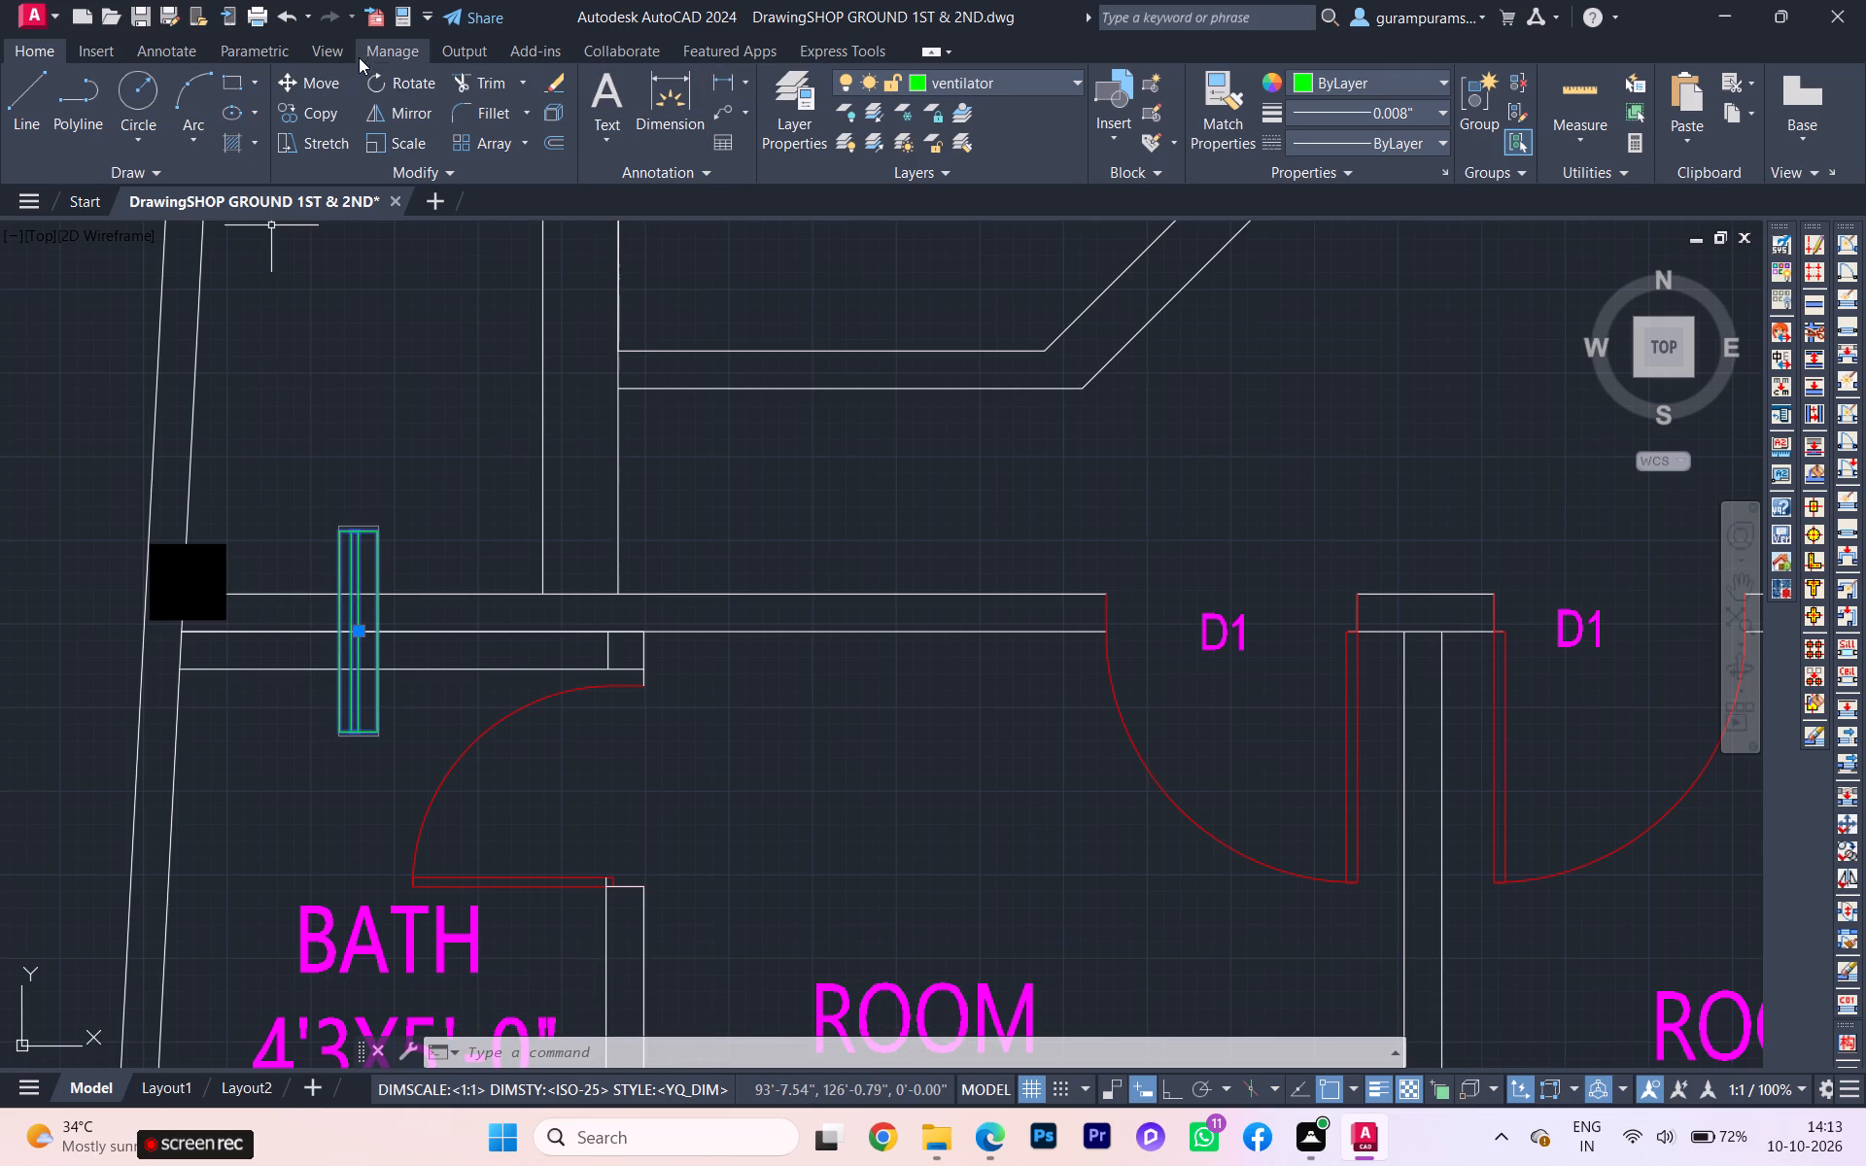
left_click(391, 77)
left_click(403, 527)
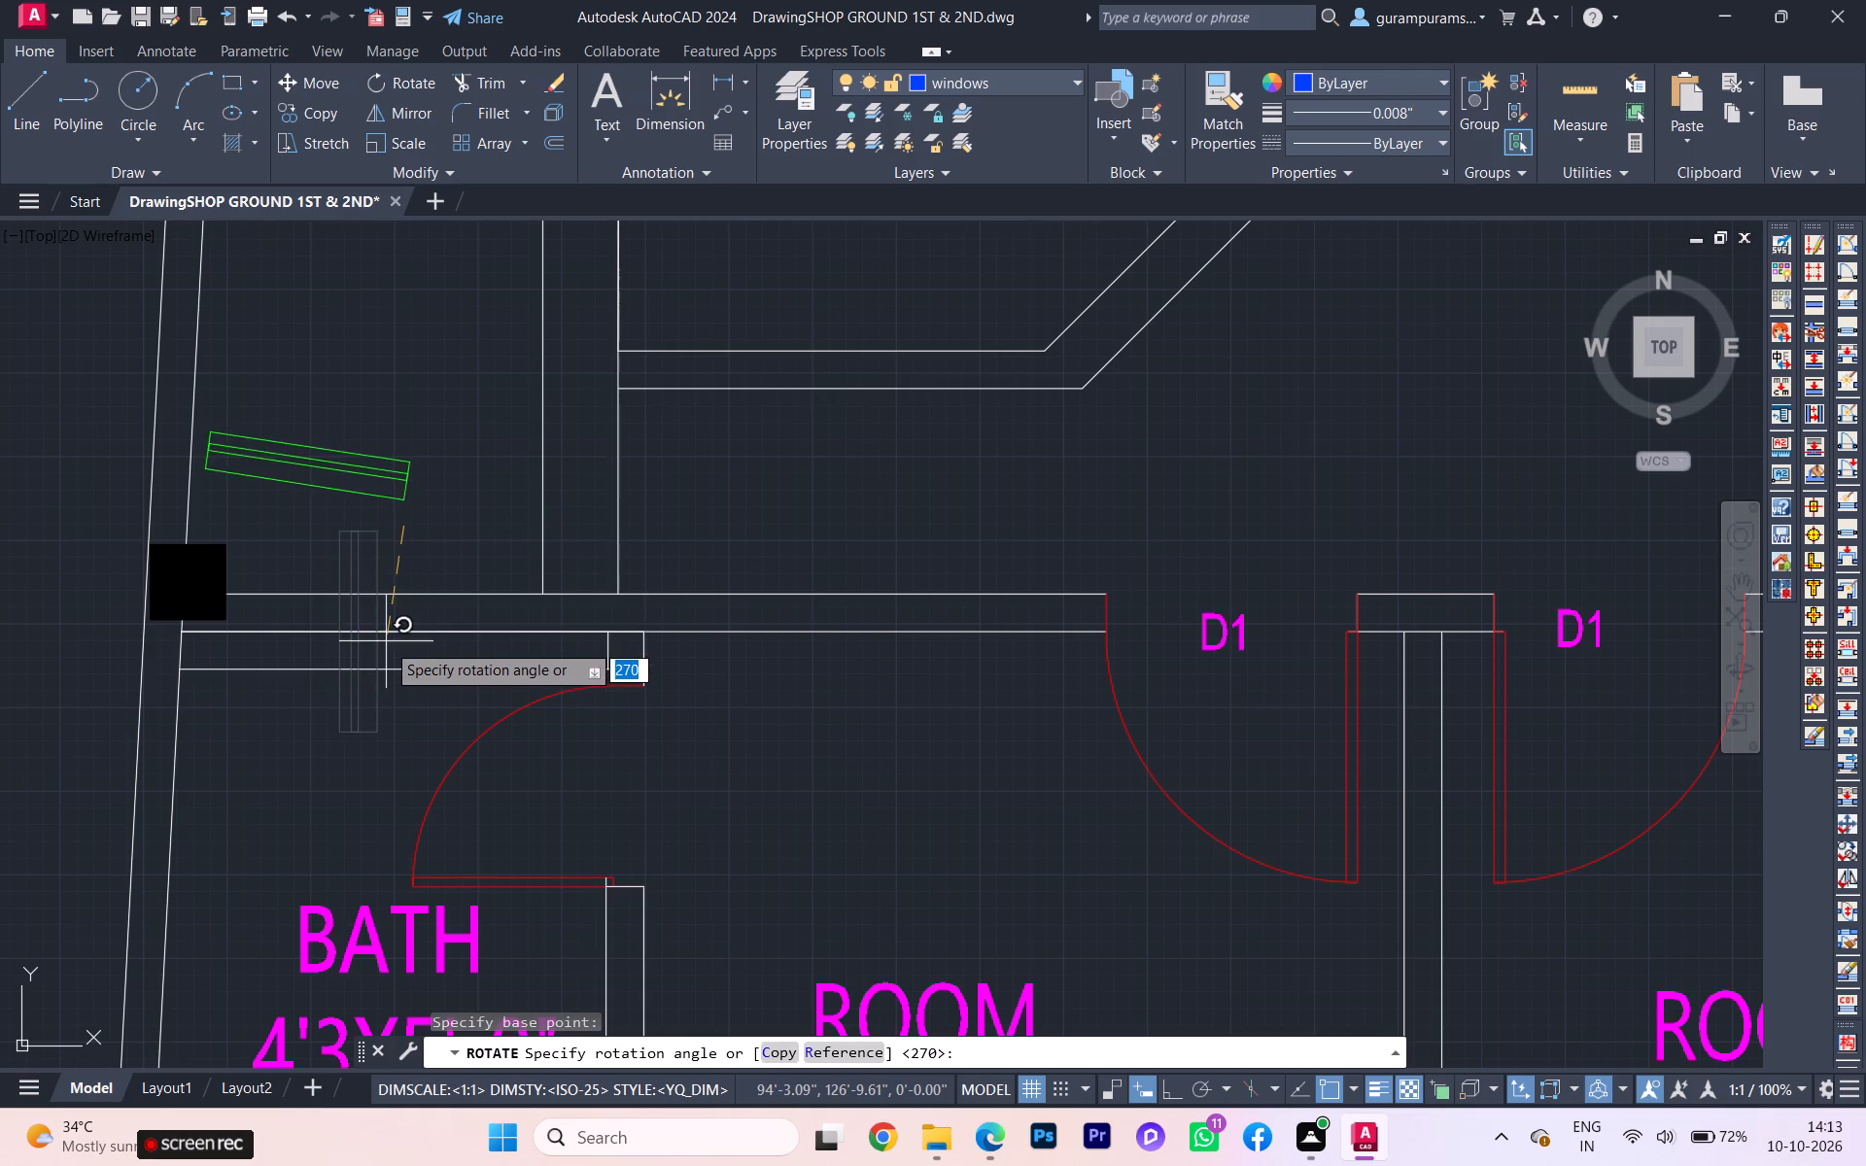
key("F8")
left_click(404, 736)
Copy the horizontal ventilator by its upper edge into the wall north of the west 4'3X5'-0" bath.
left_click(386, 468)
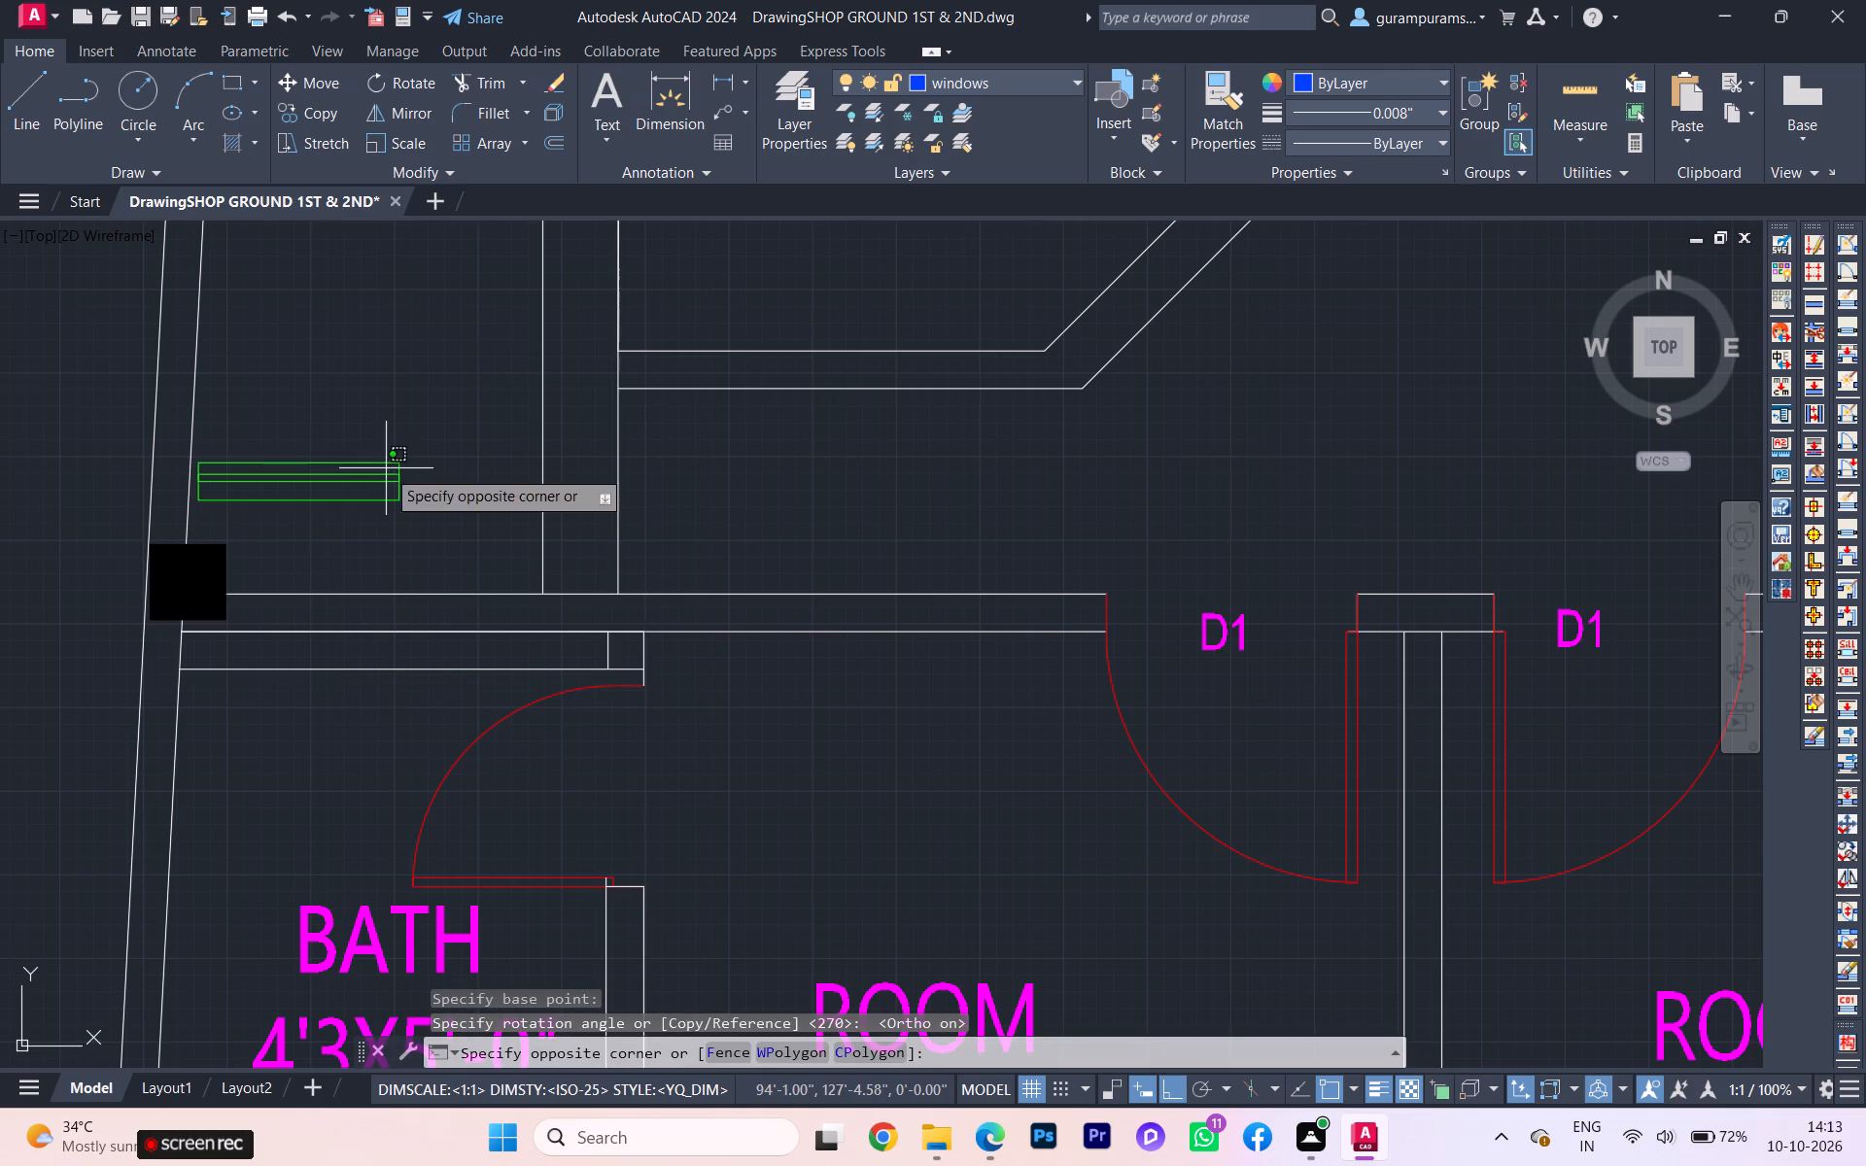
left_click(336, 477)
key("c")
key("o")
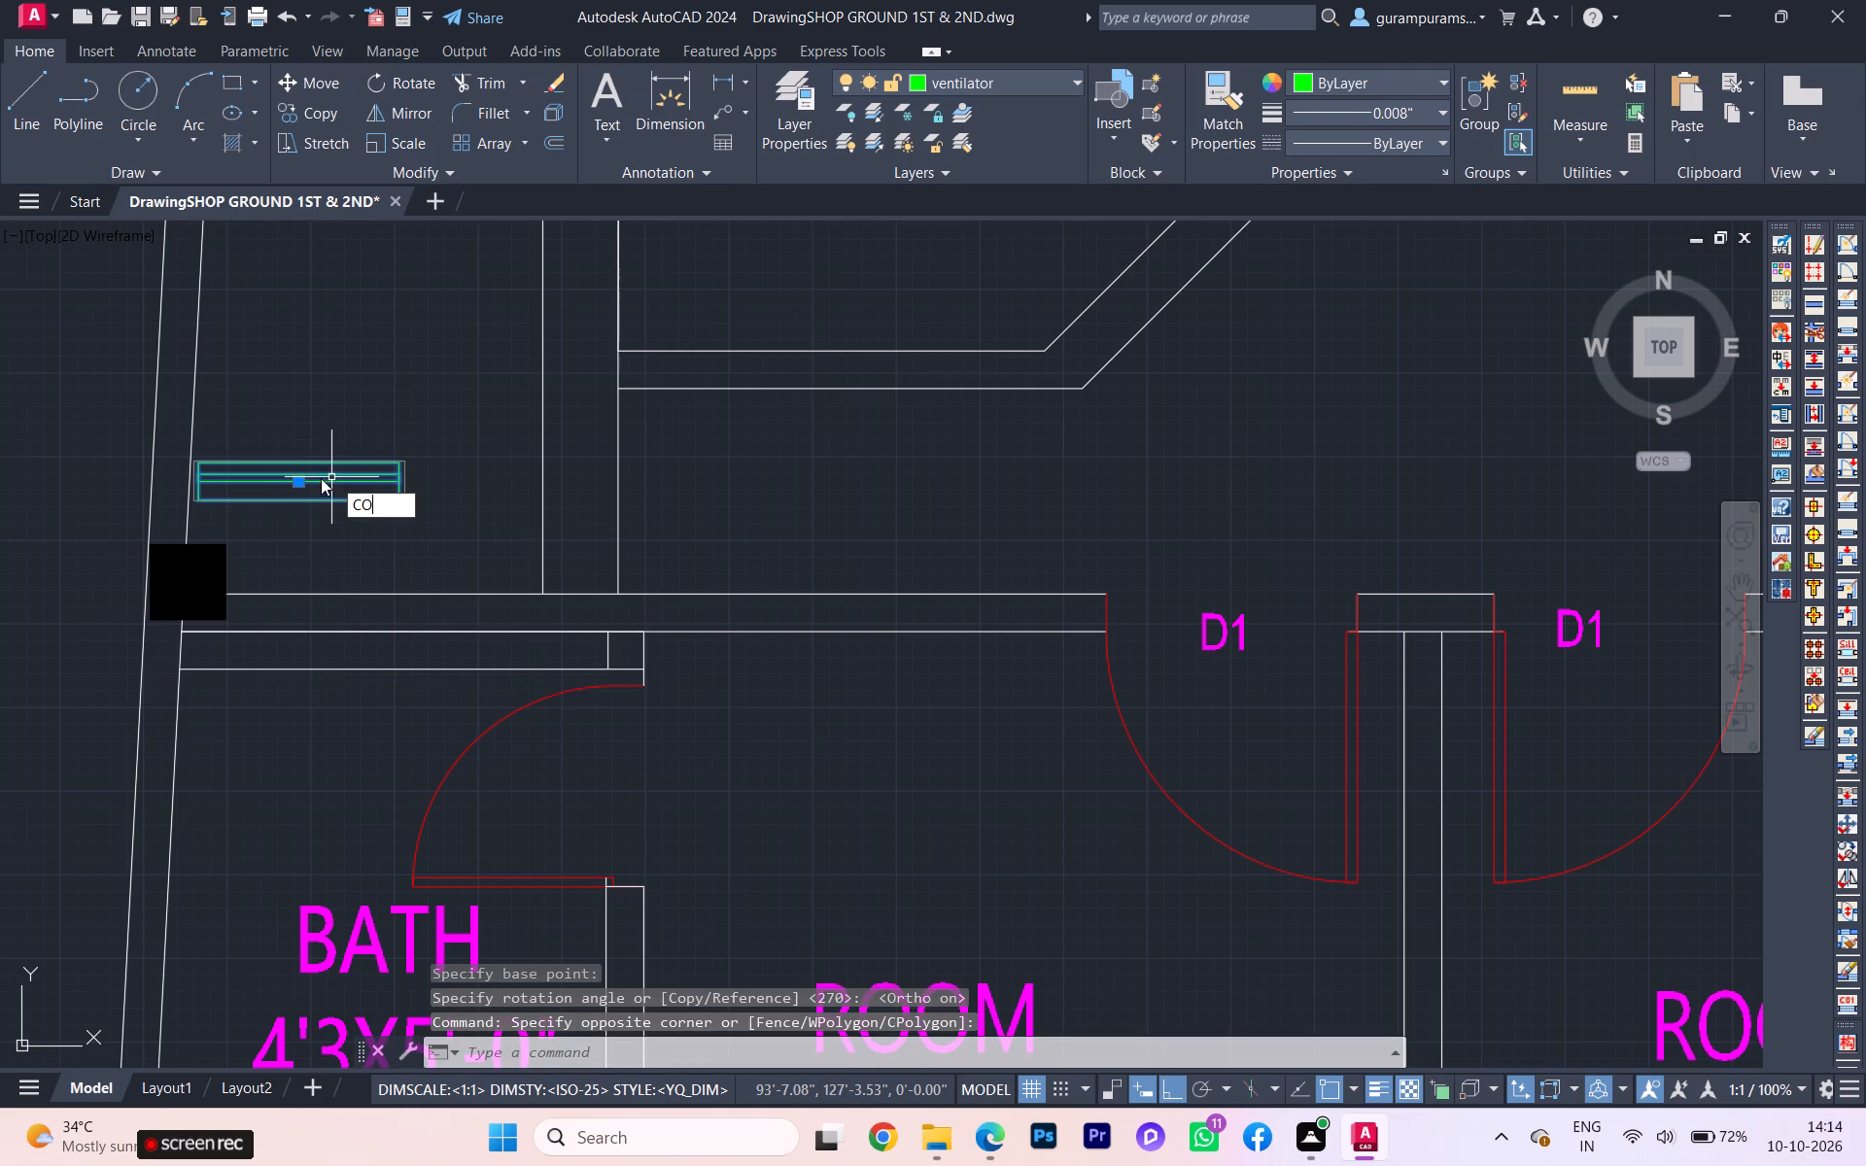
key("Return")
scroll(305, 467, "up", 1)
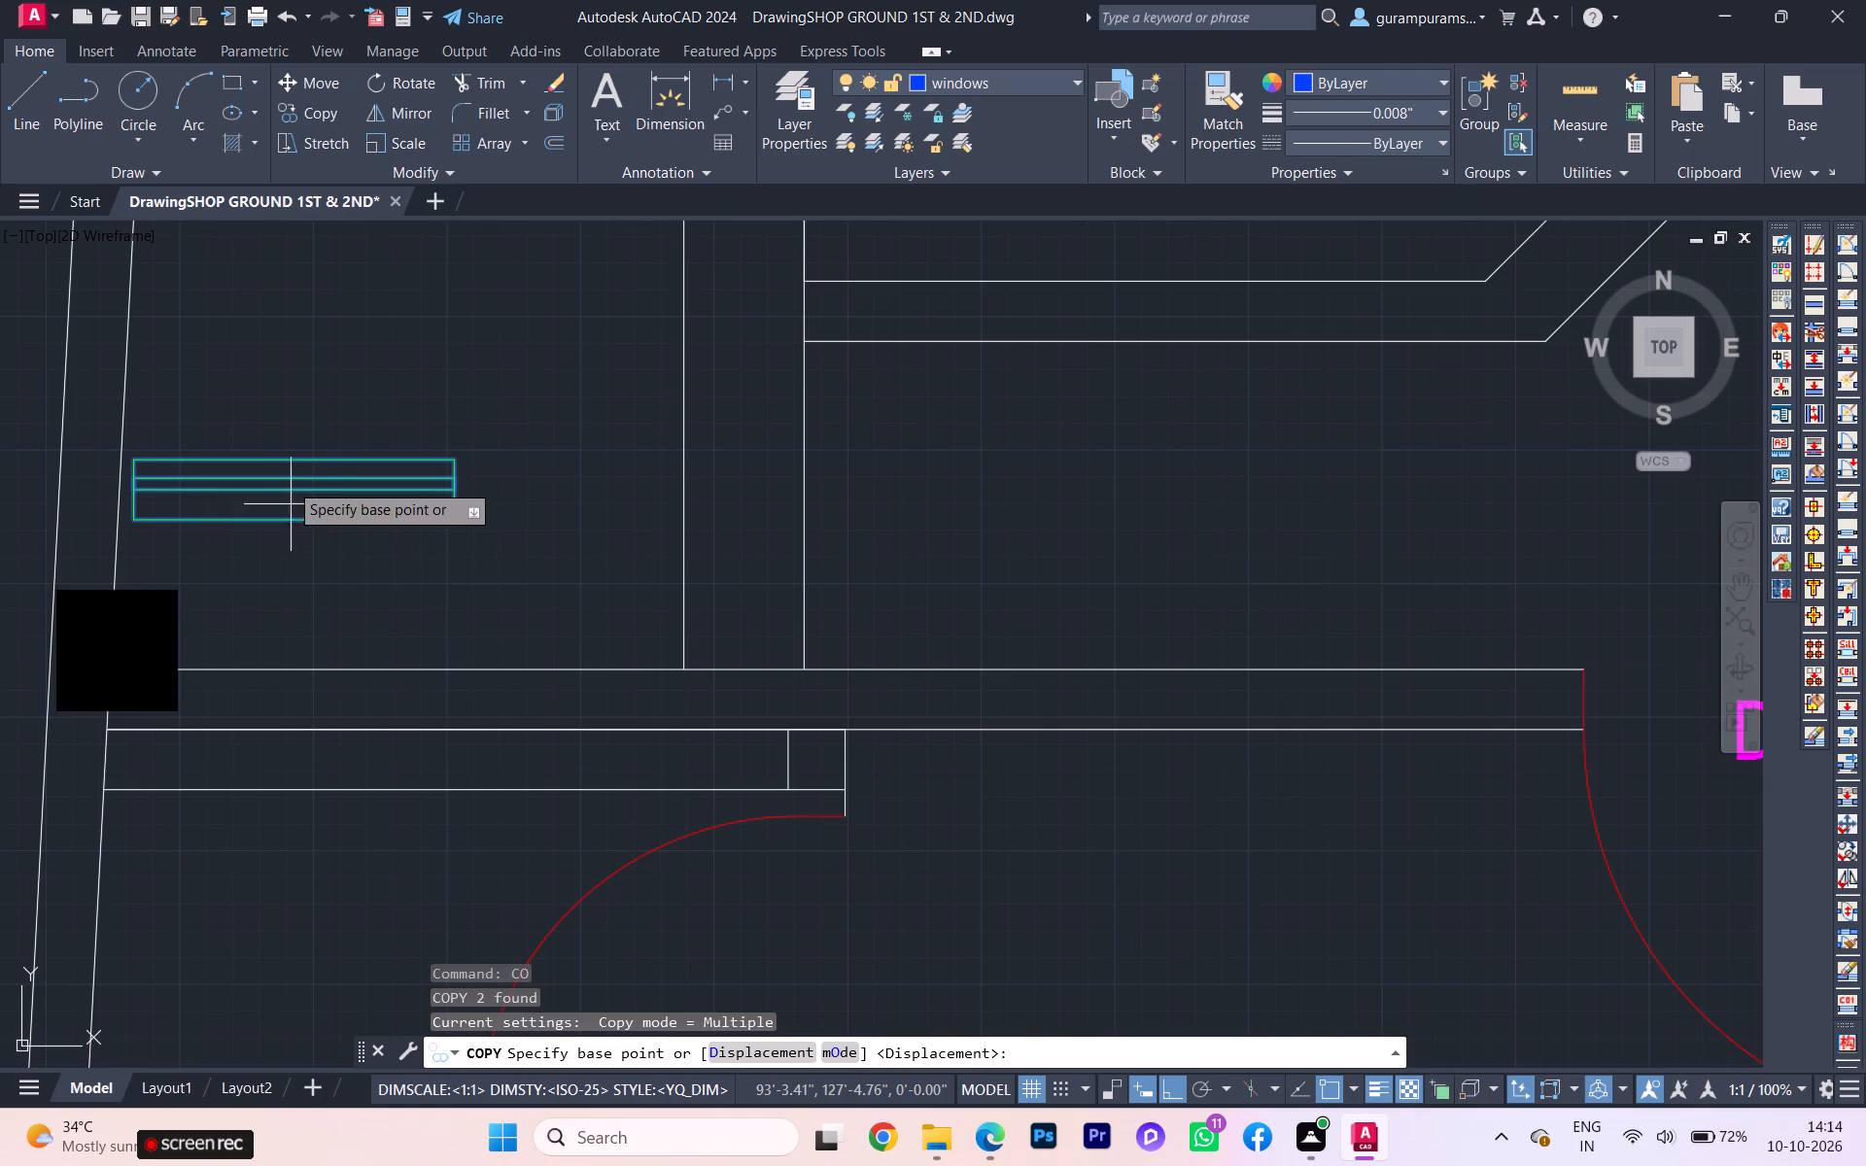
left_click(293, 460)
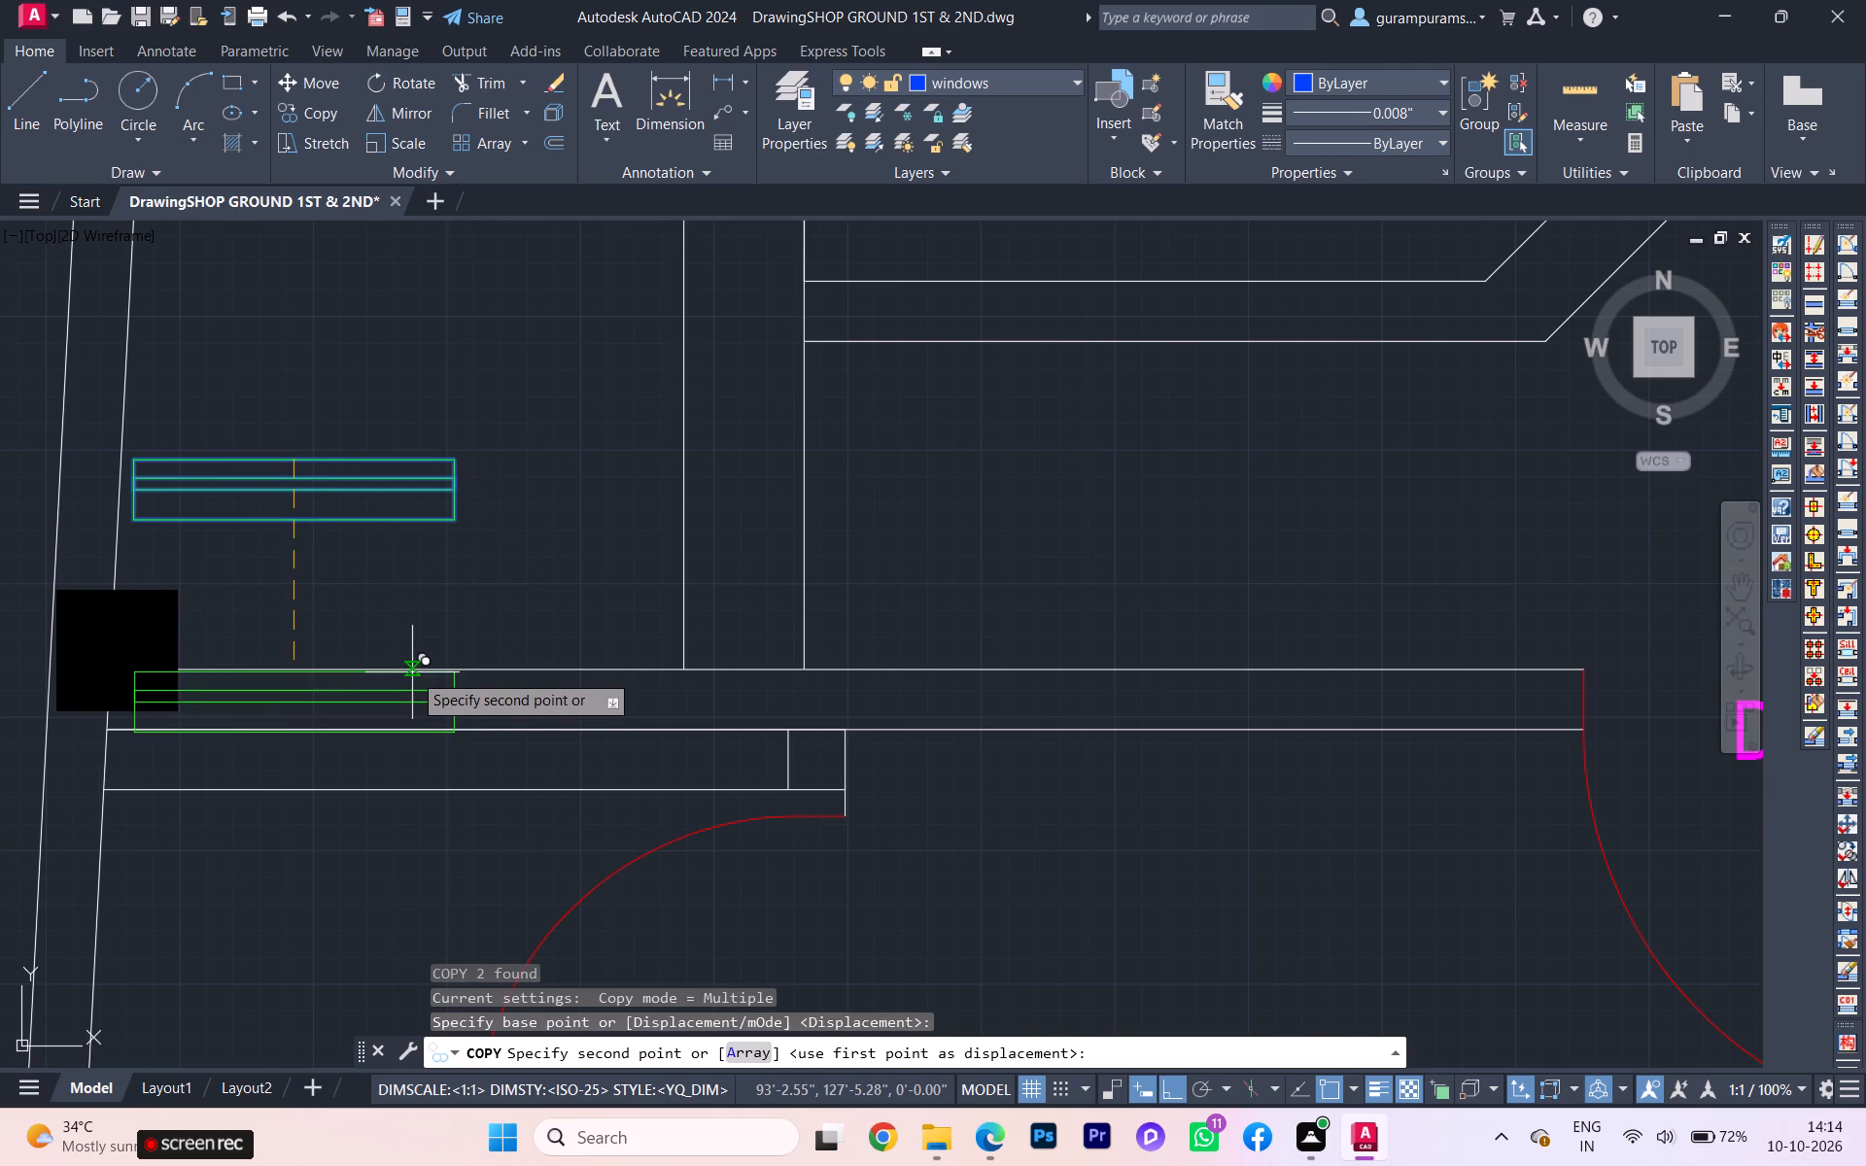
left_click(415, 670)
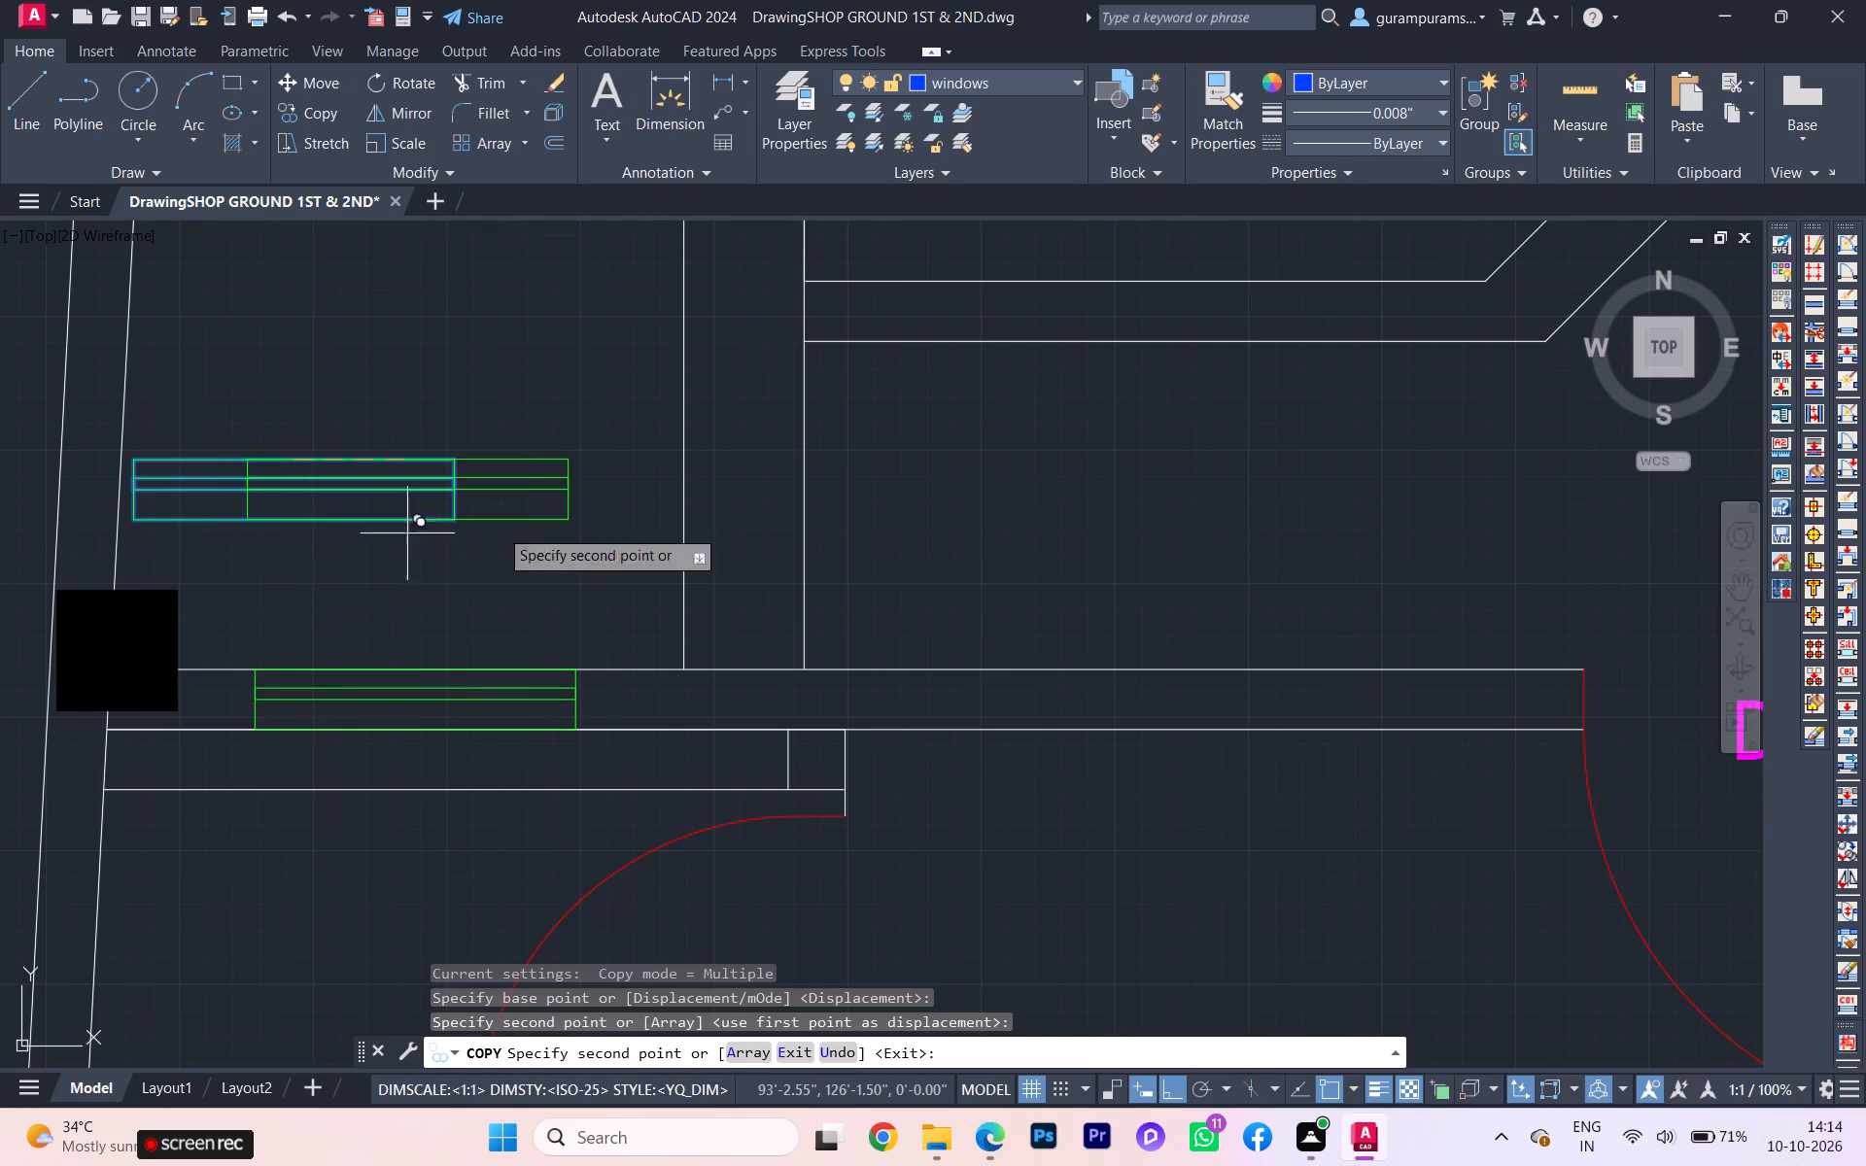
Place another horizontal ventilator copy in the wall between the 6'-8½"X5'-0" bath and the 7'-2½"X6'-0" bath.
scroll(535, 524, "down", 4)
middle_click_drag(520, 592, 560, 317)
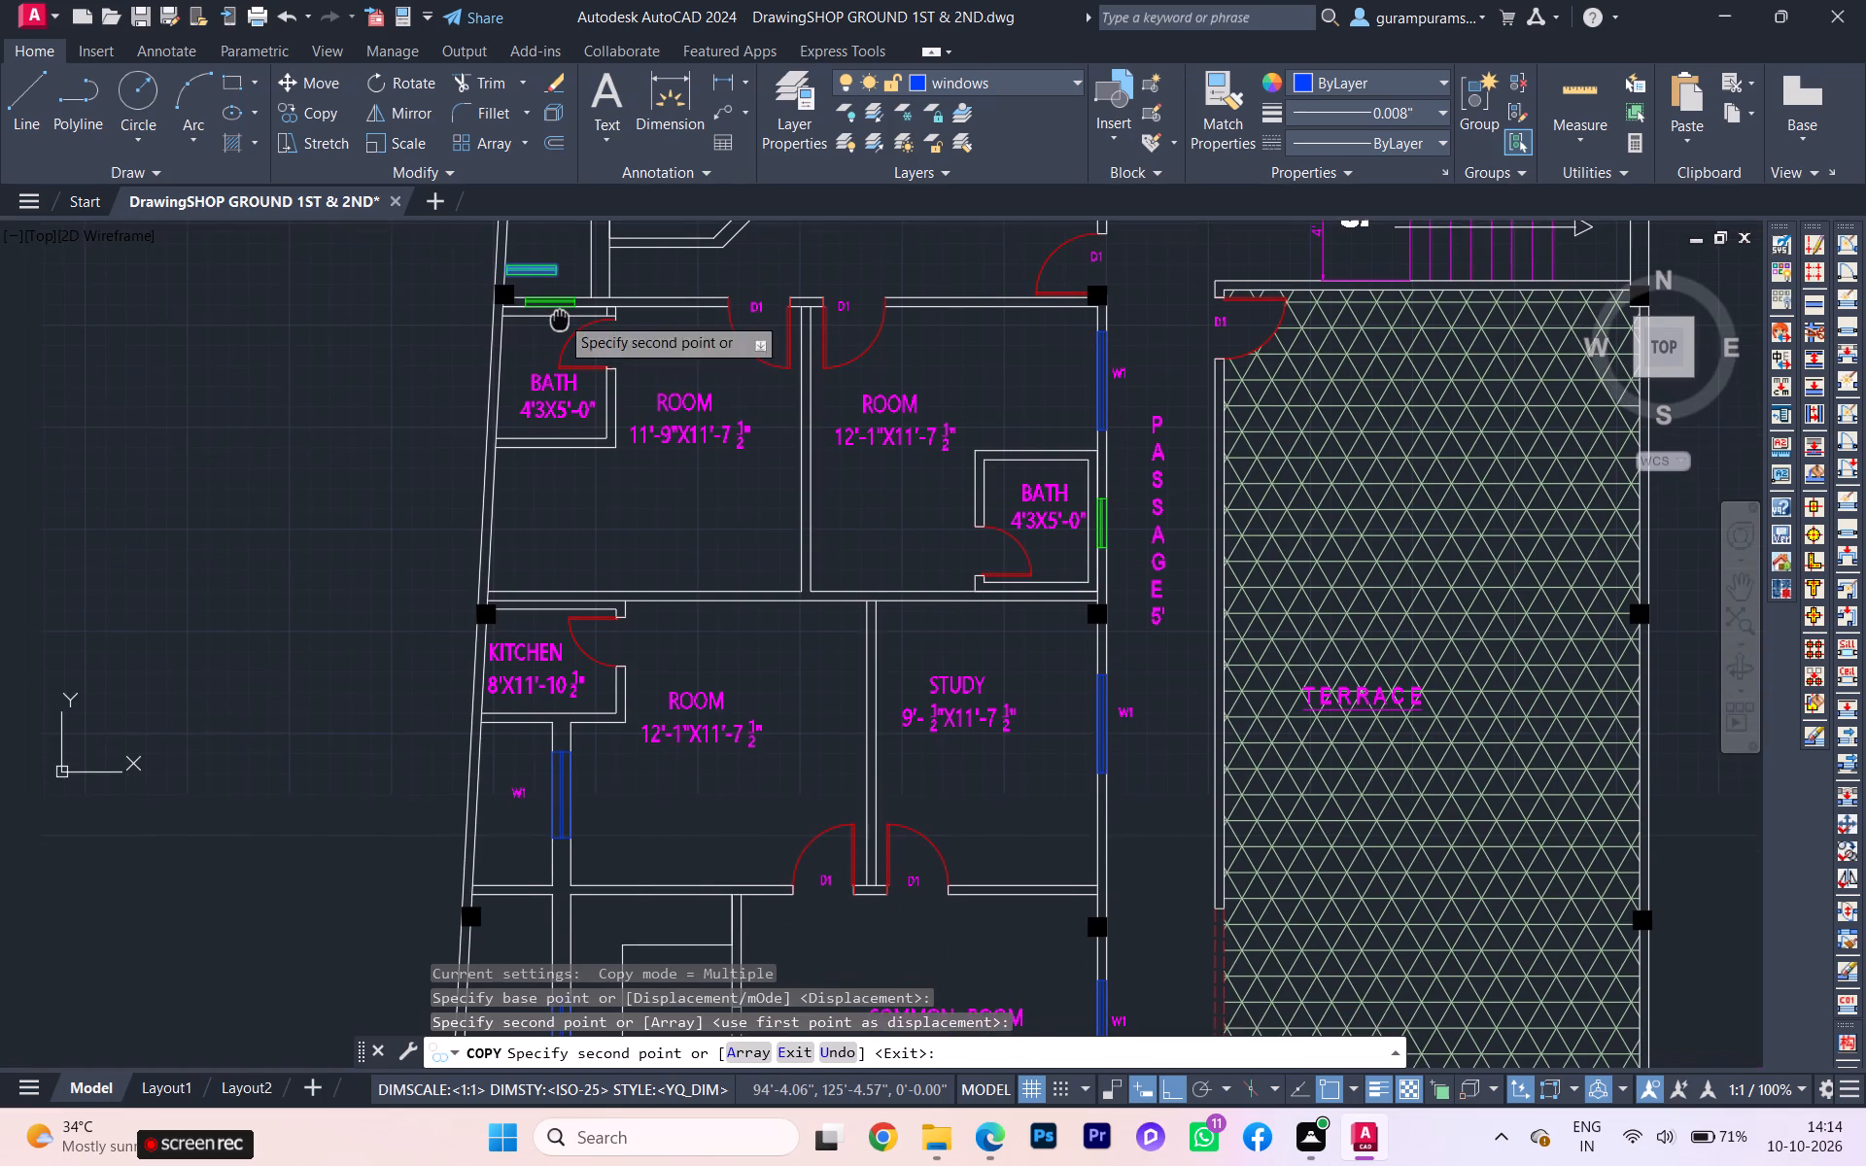
scroll(553, 657, "up", 1)
scroll(570, 673, "down", 2)
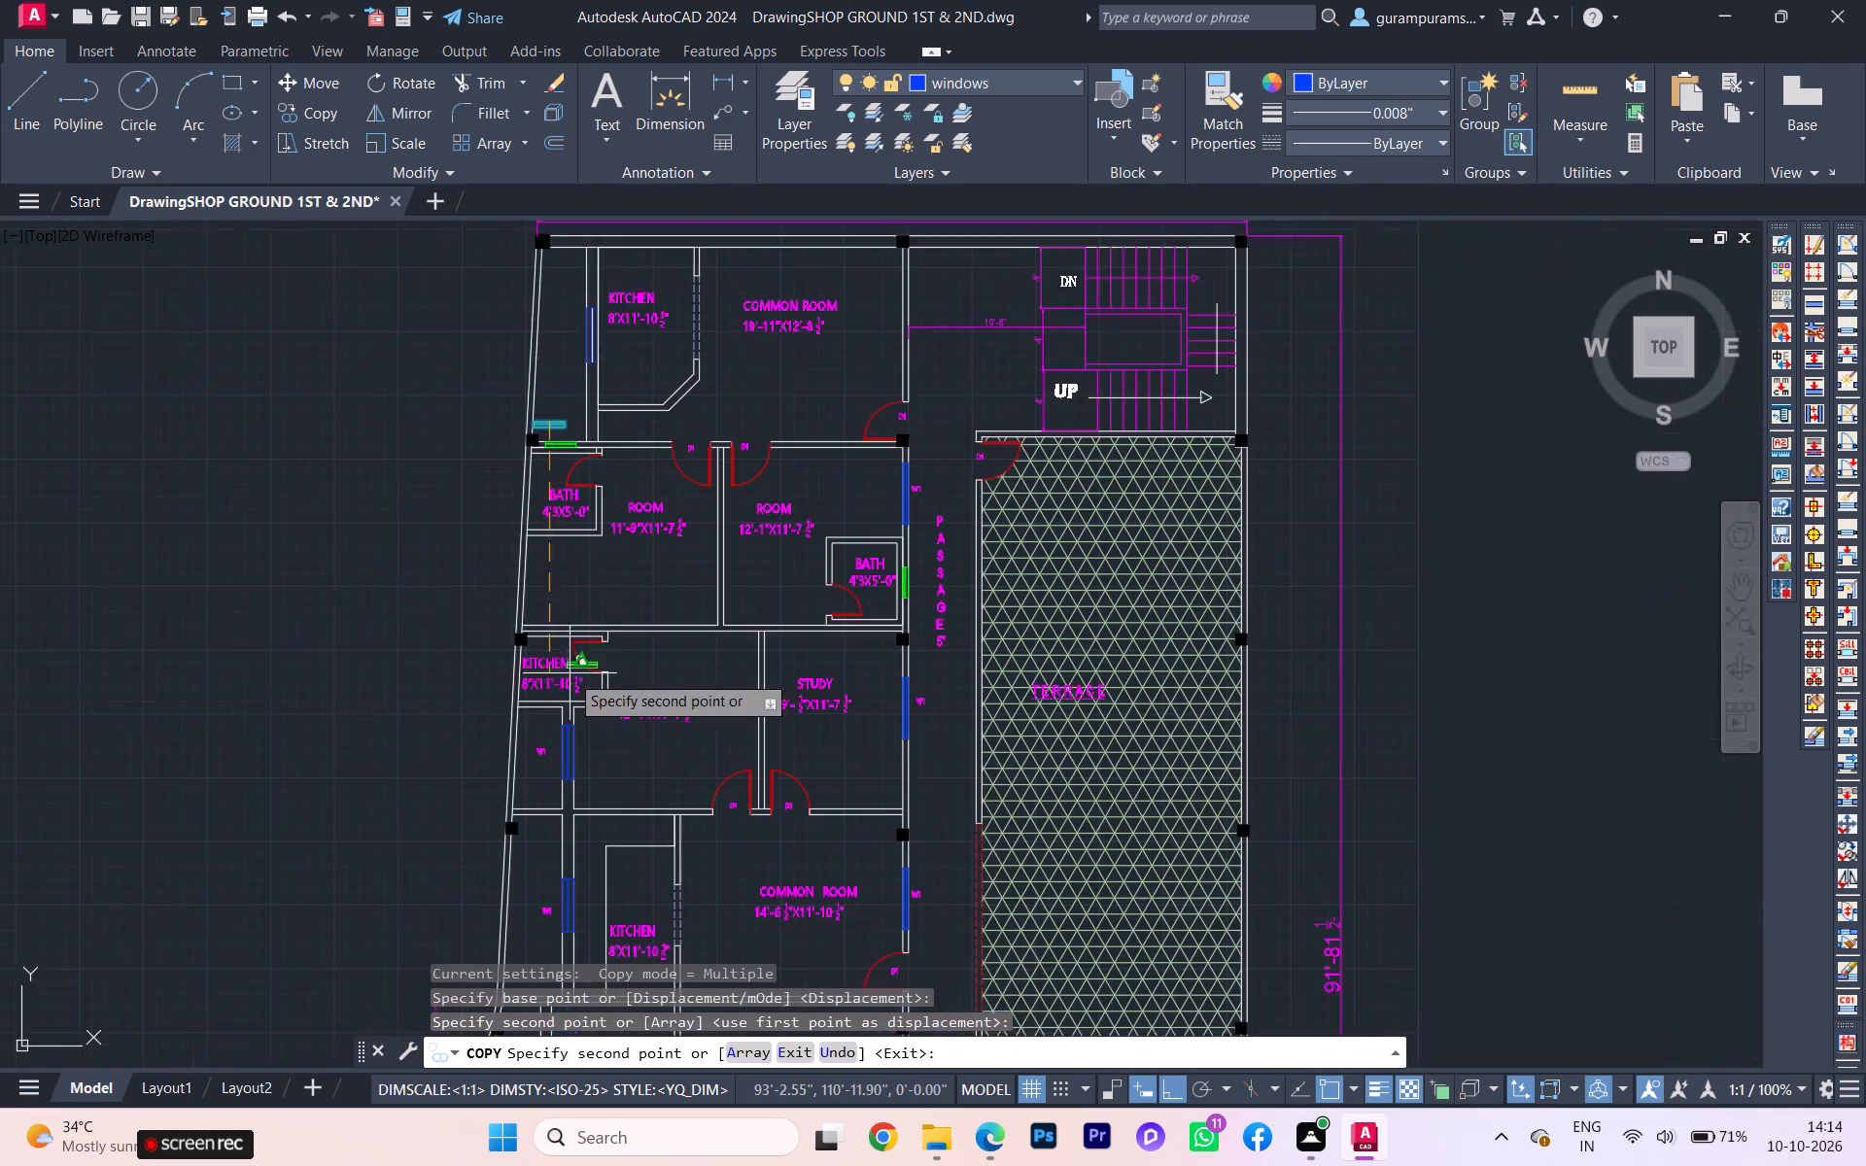
middle_click_drag(570, 673, 574, 516)
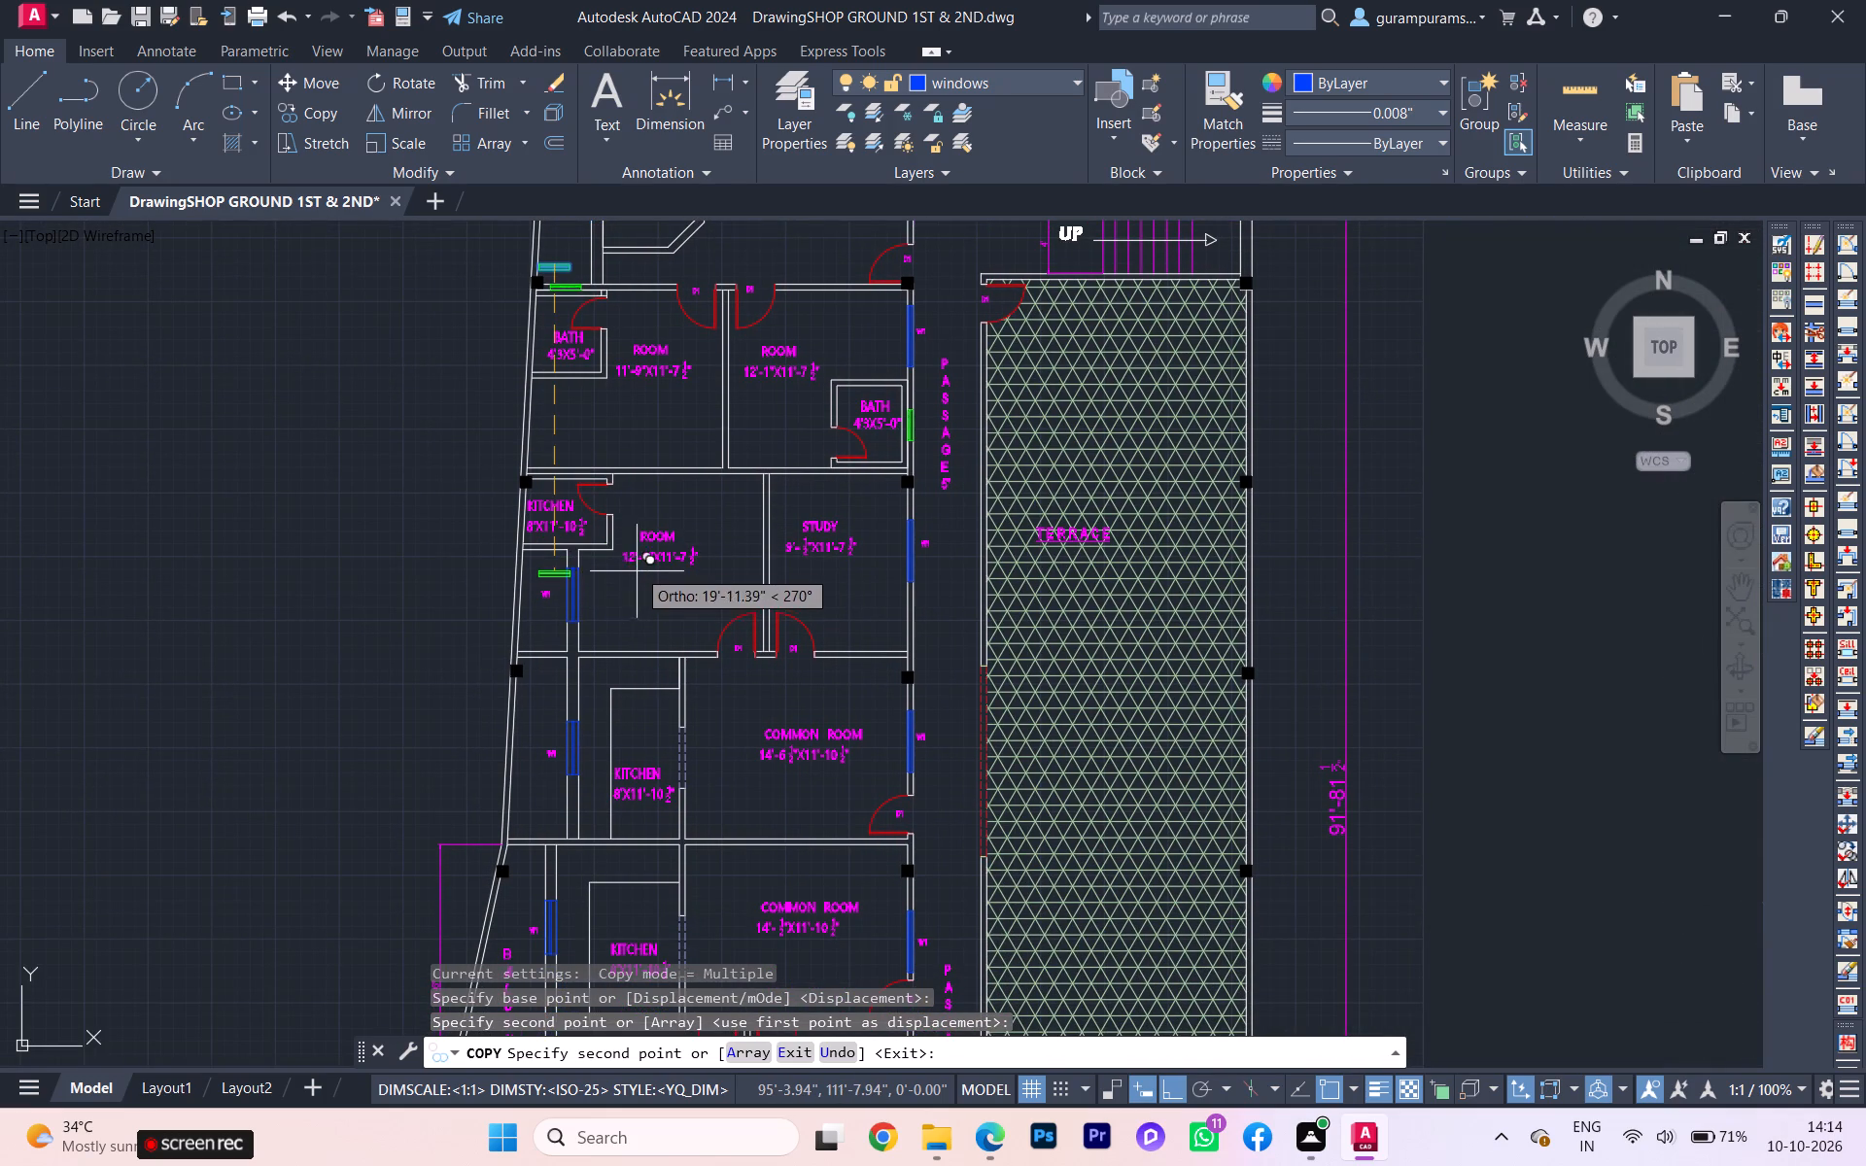
scroll(558, 735, "up", 1)
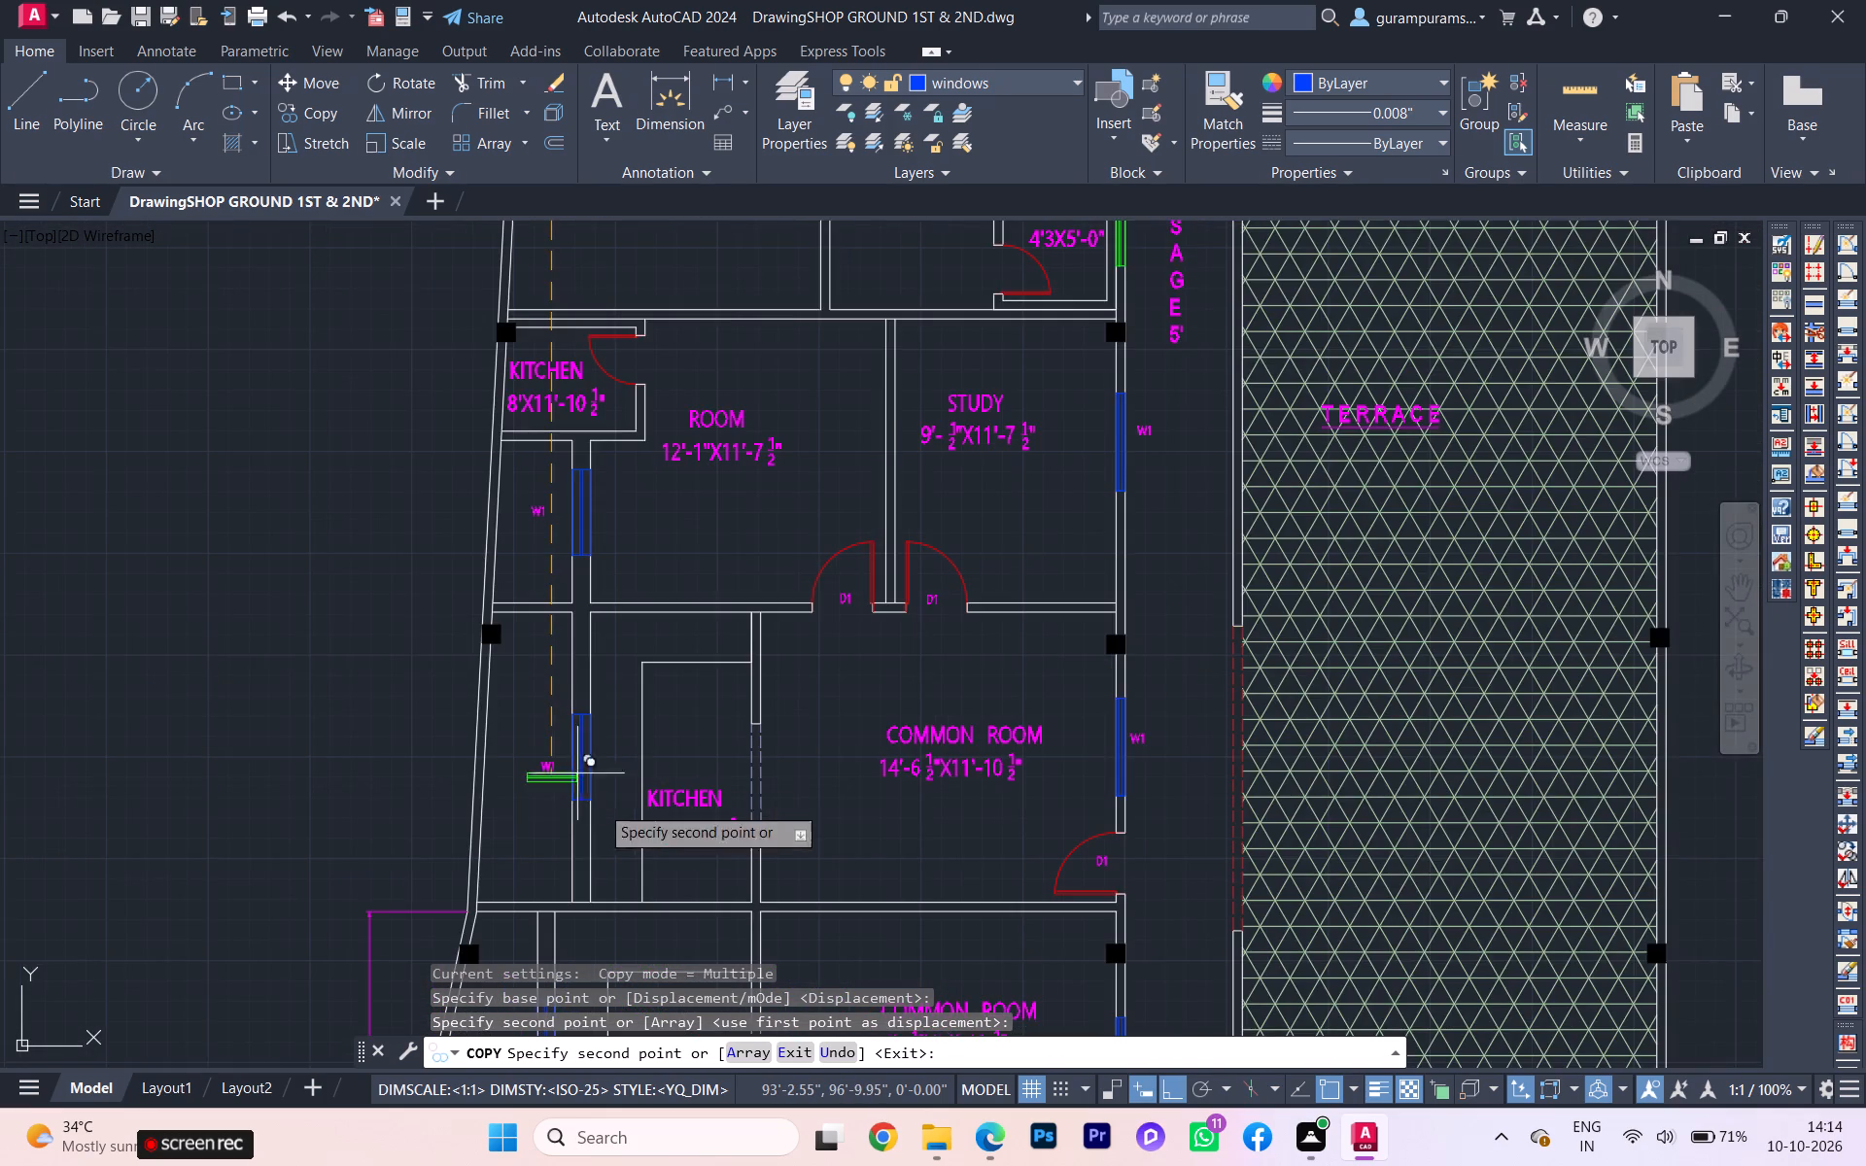
scroll(613, 820, "down", 1)
middle_click_drag(614, 813, 638, 677)
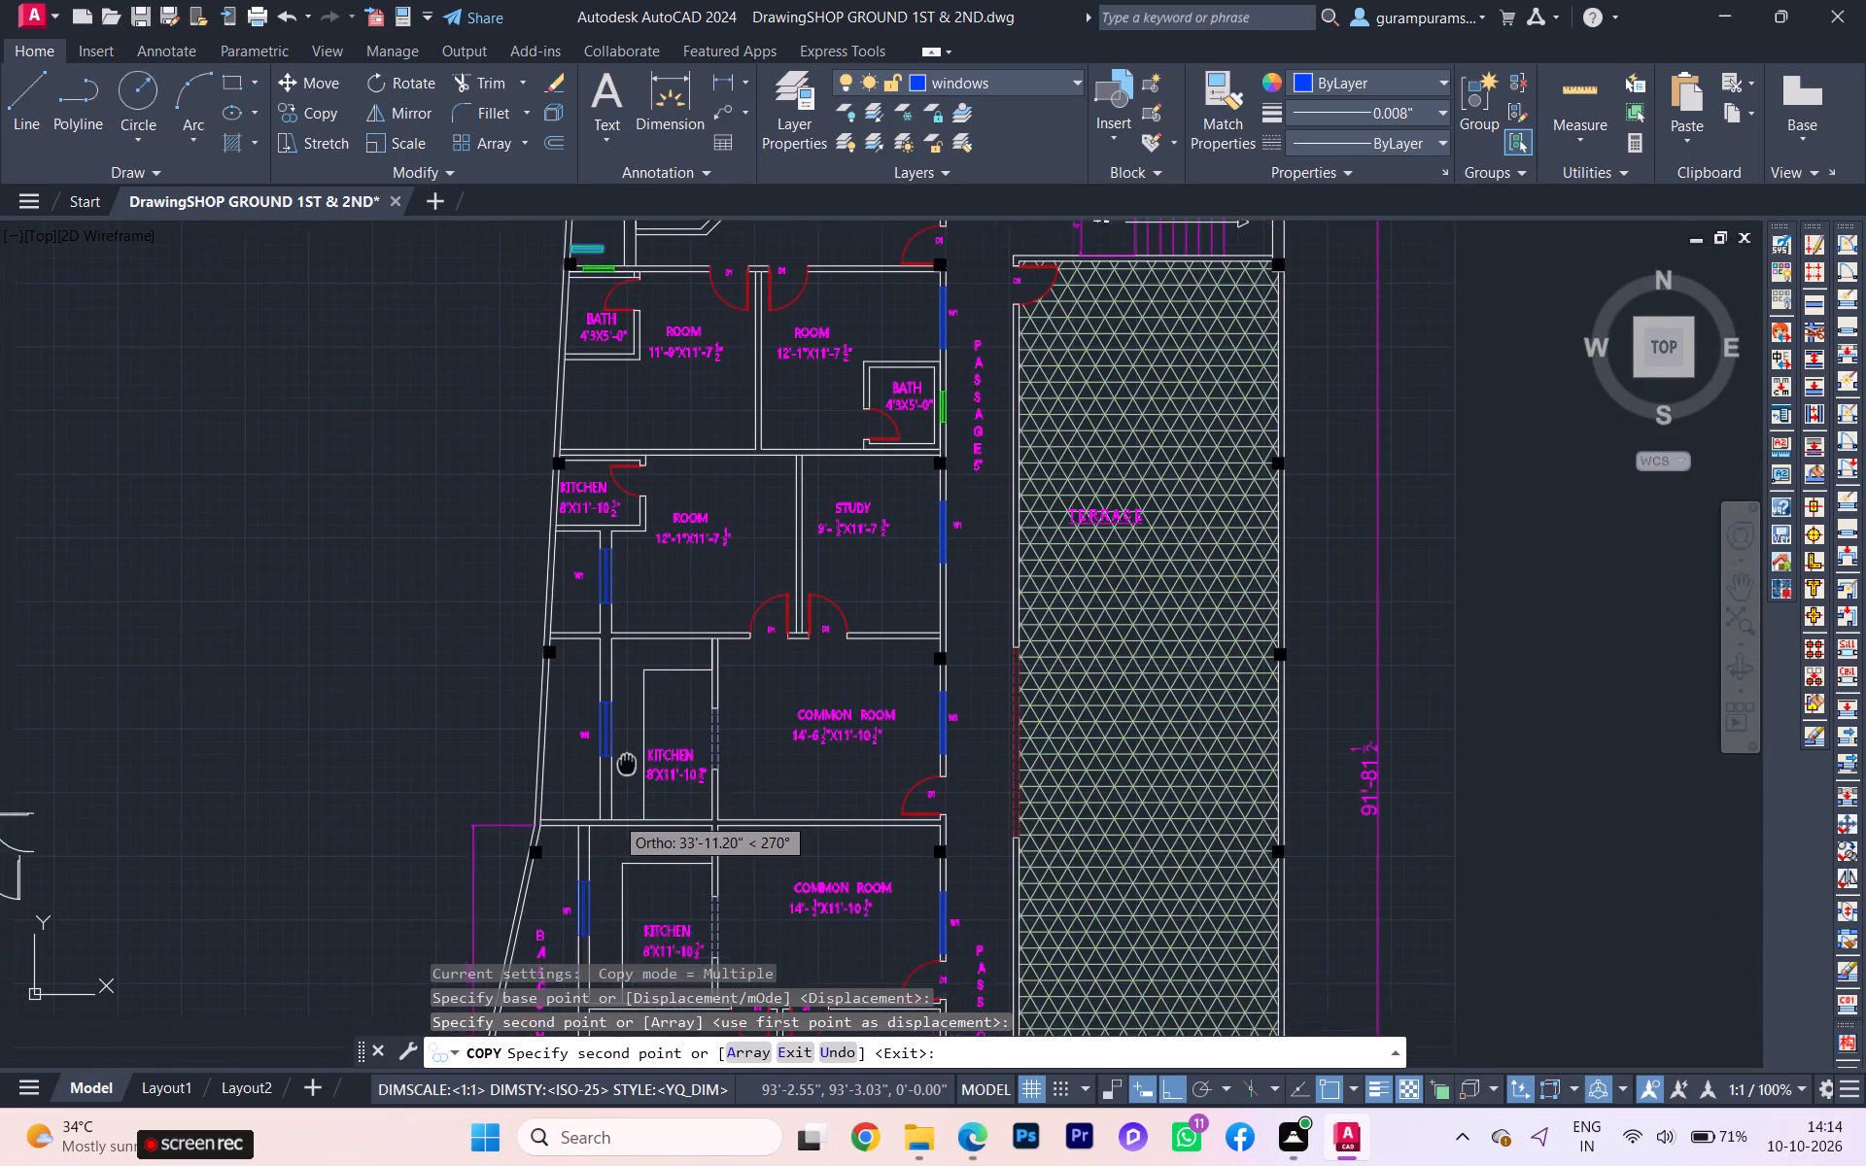
middle_click_drag(638, 677, 657, 434)
scroll(551, 799, "up", 3)
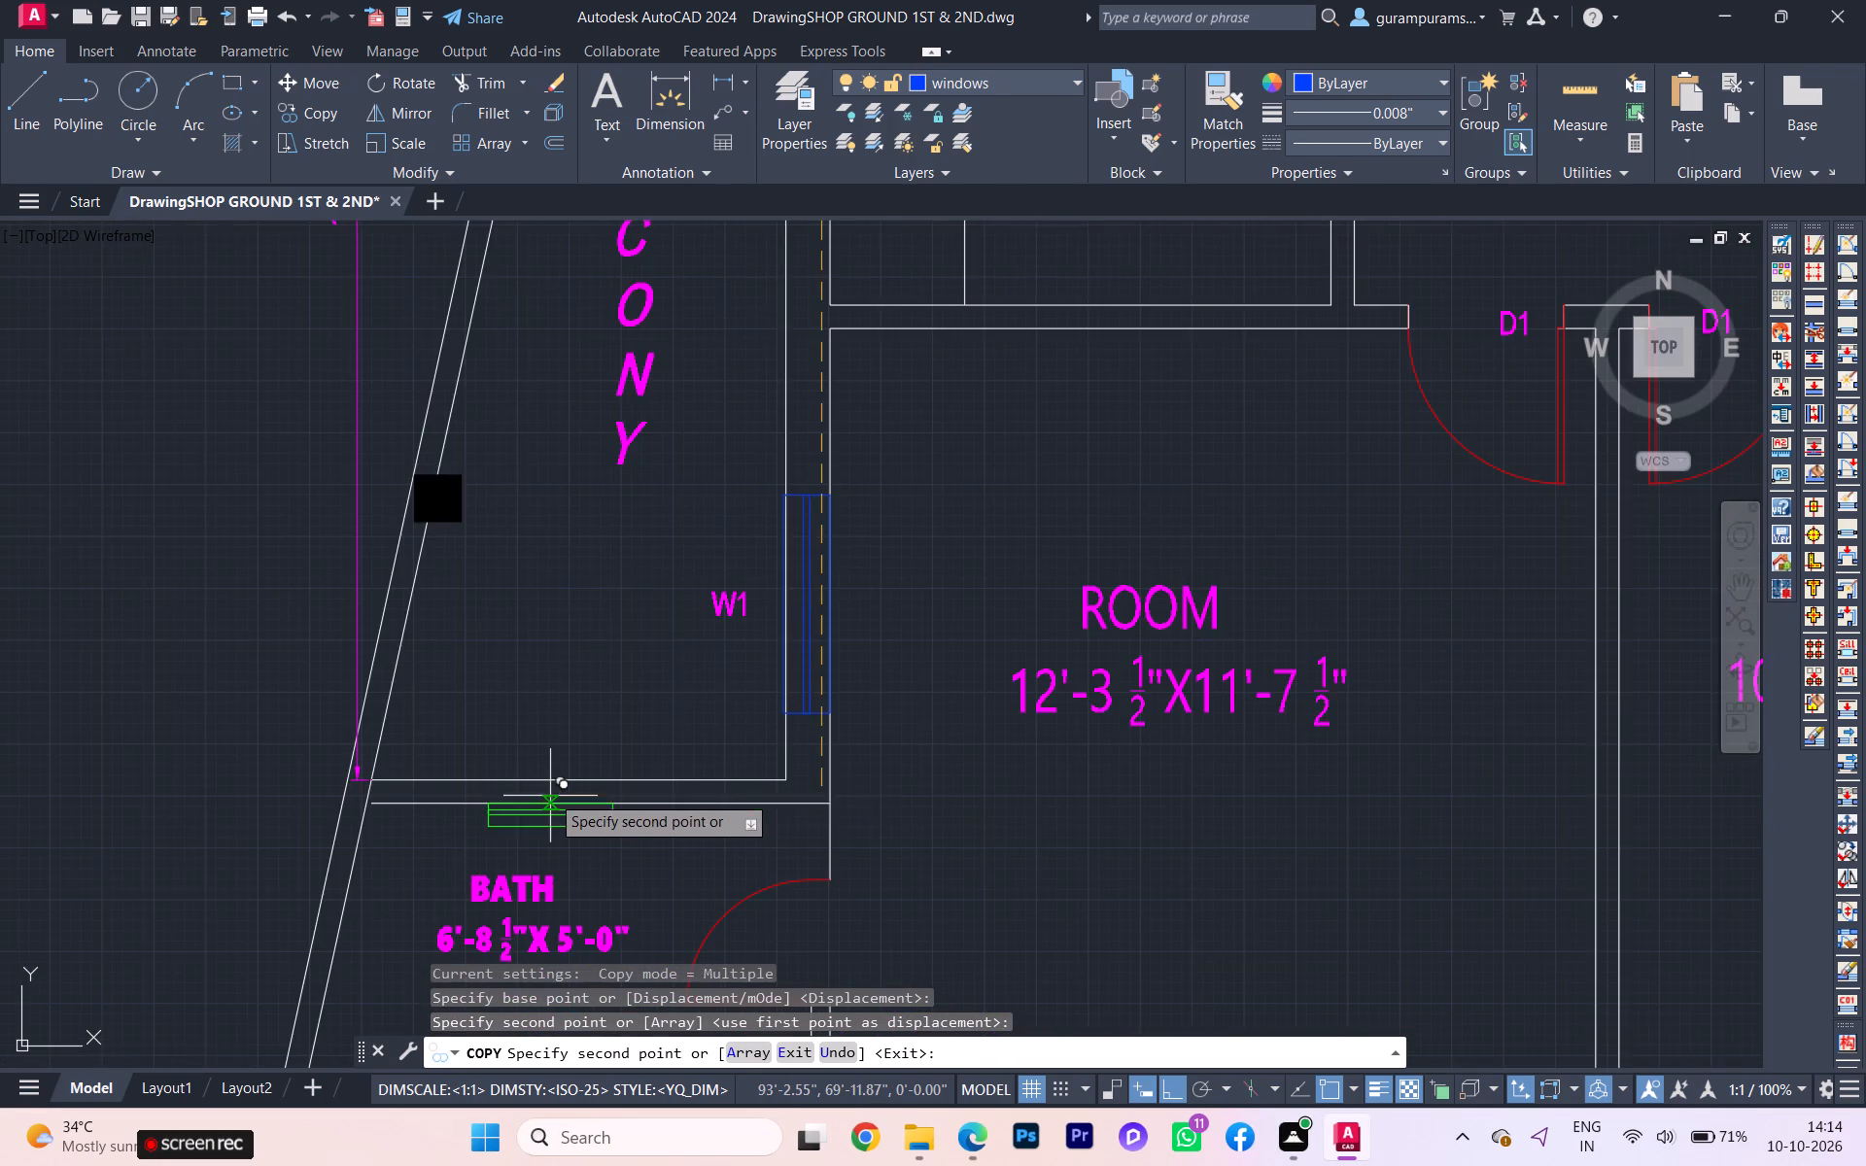
scroll(550, 794, "up", 1)
scroll(550, 794, "down", 1)
scroll(550, 794, "up", 1)
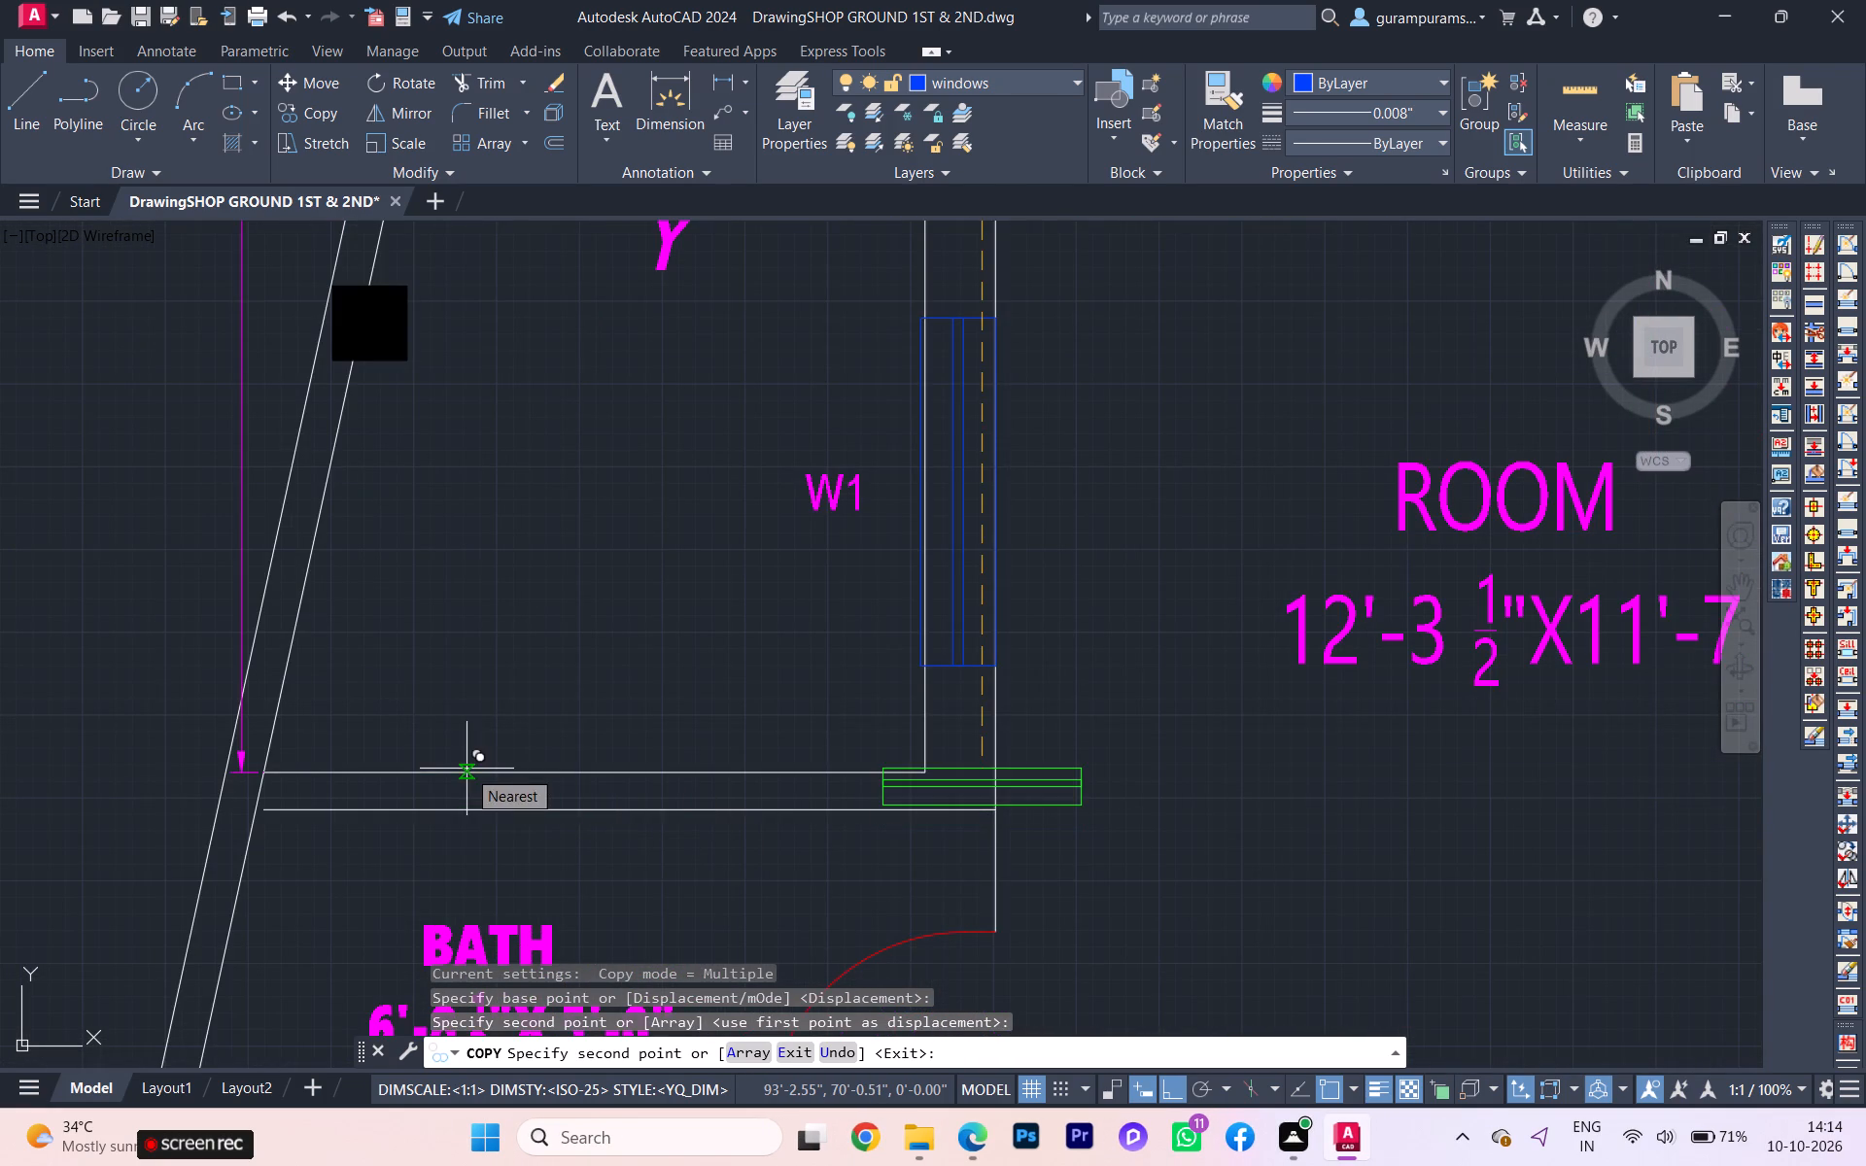
scroll(533, 772, "down", 2)
middle_click_drag(537, 775, 591, 396)
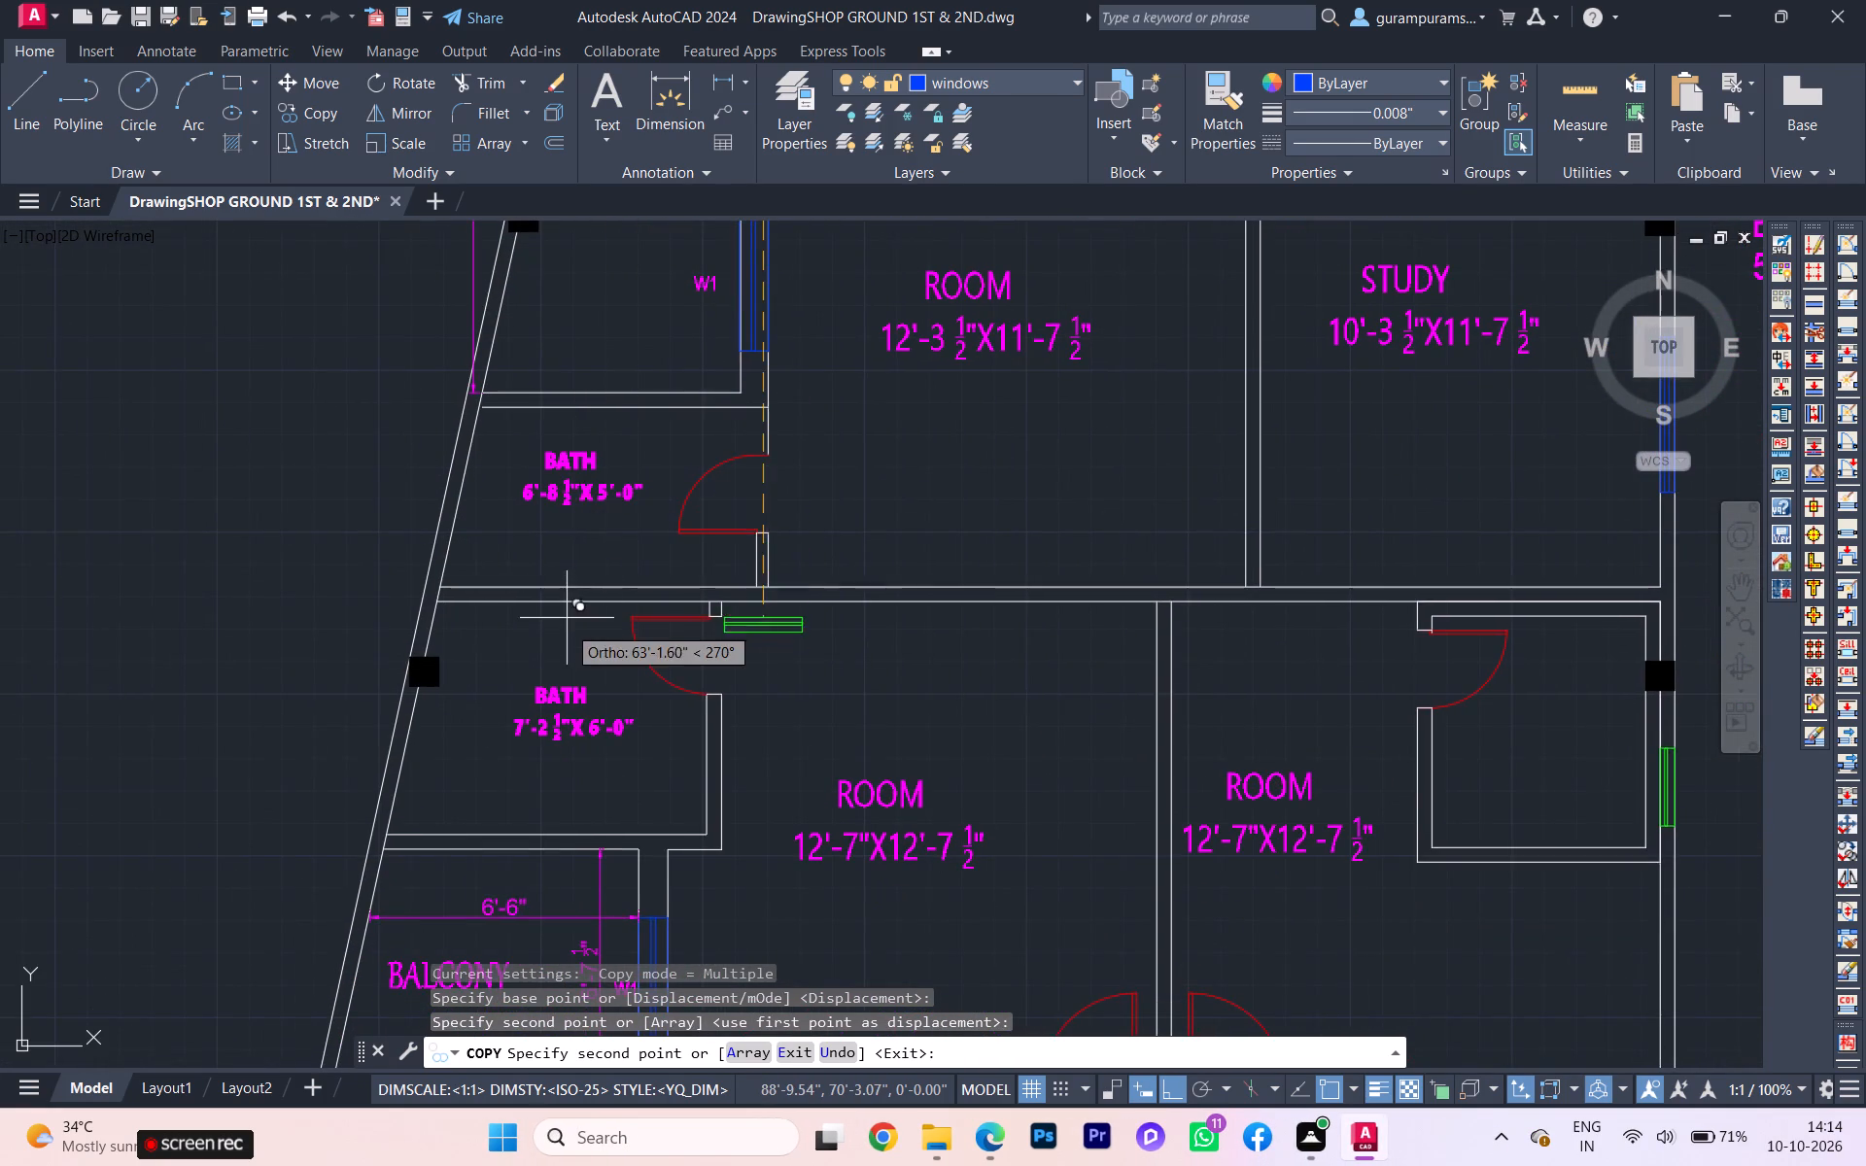
scroll(567, 624, "up", 3)
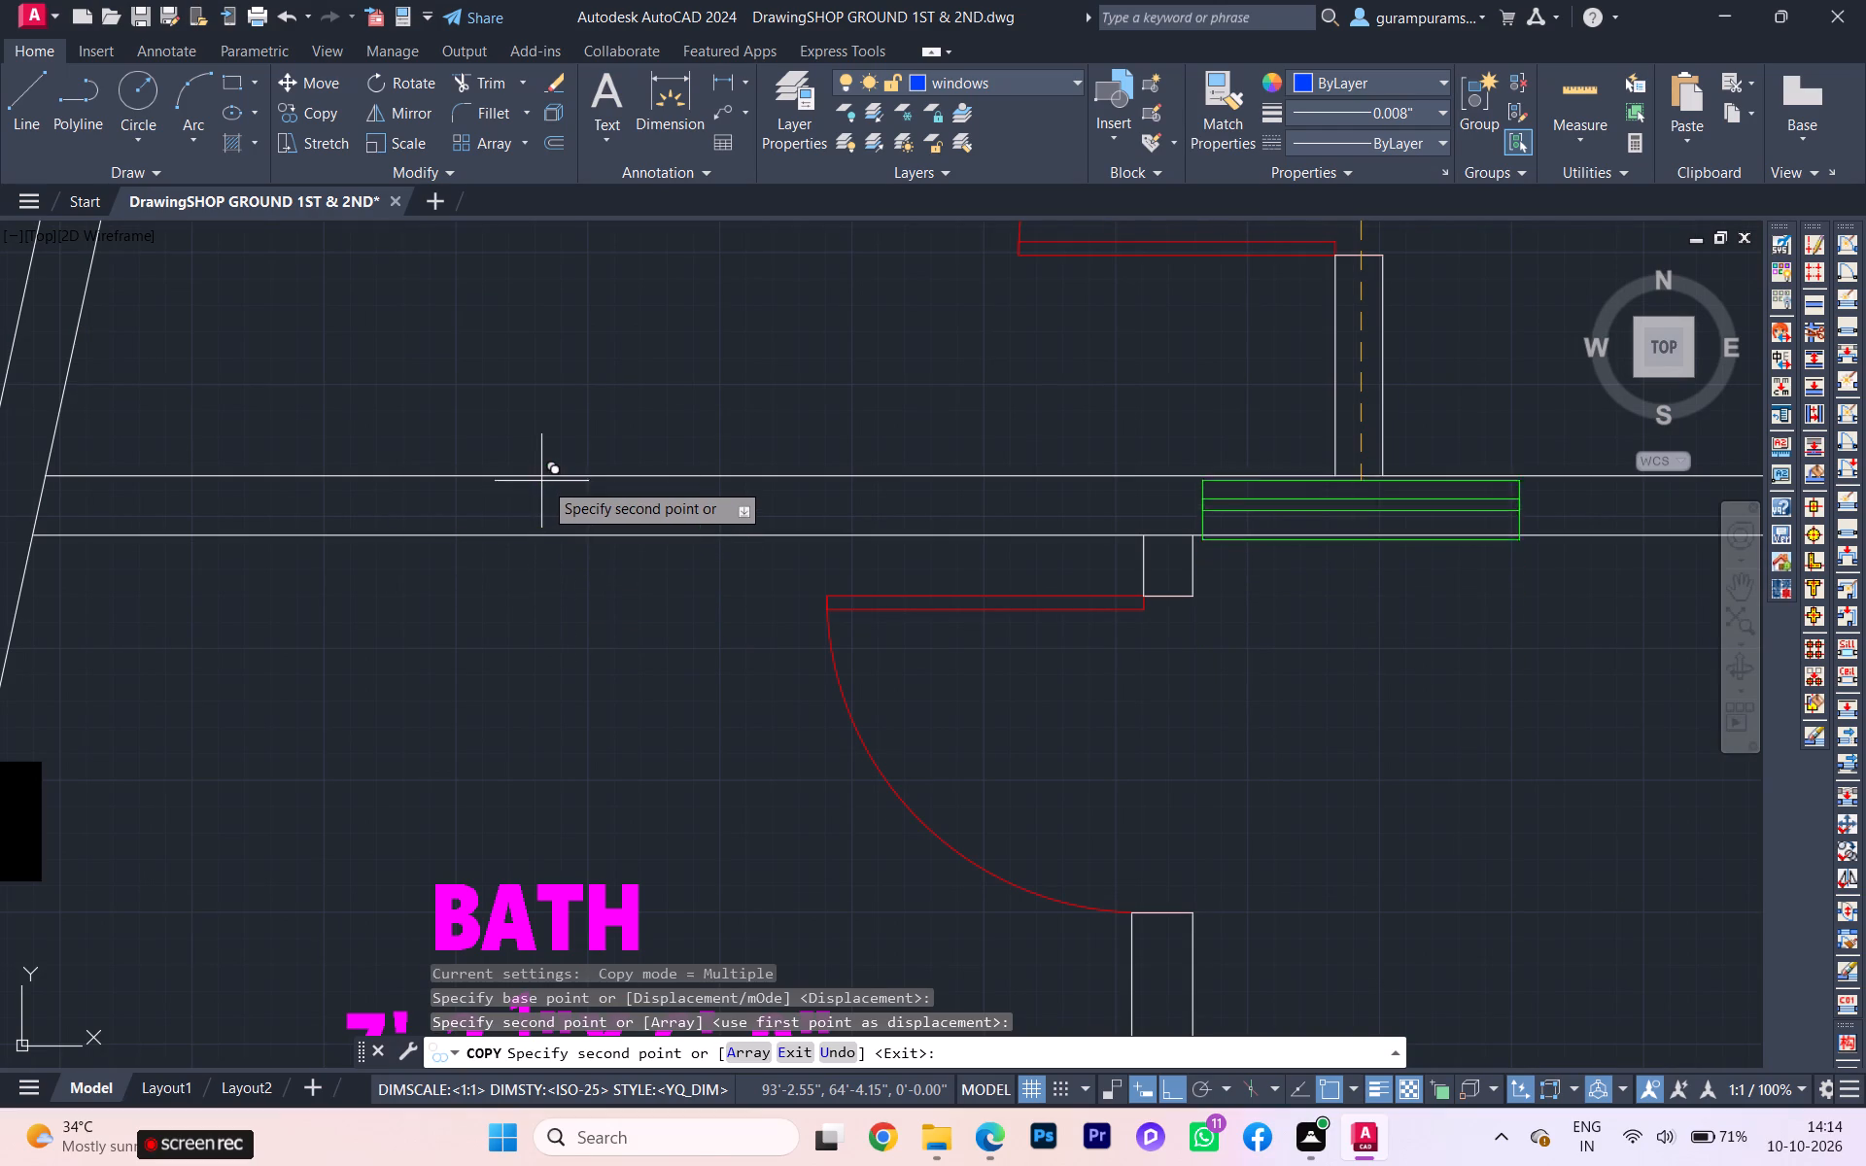
left_click(543, 480)
Check the reference plan and place a ventilator copy in the wall between the long balcony and the 6'-8½"X5'-0" bath.
scroll(410, 559, "down", 6)
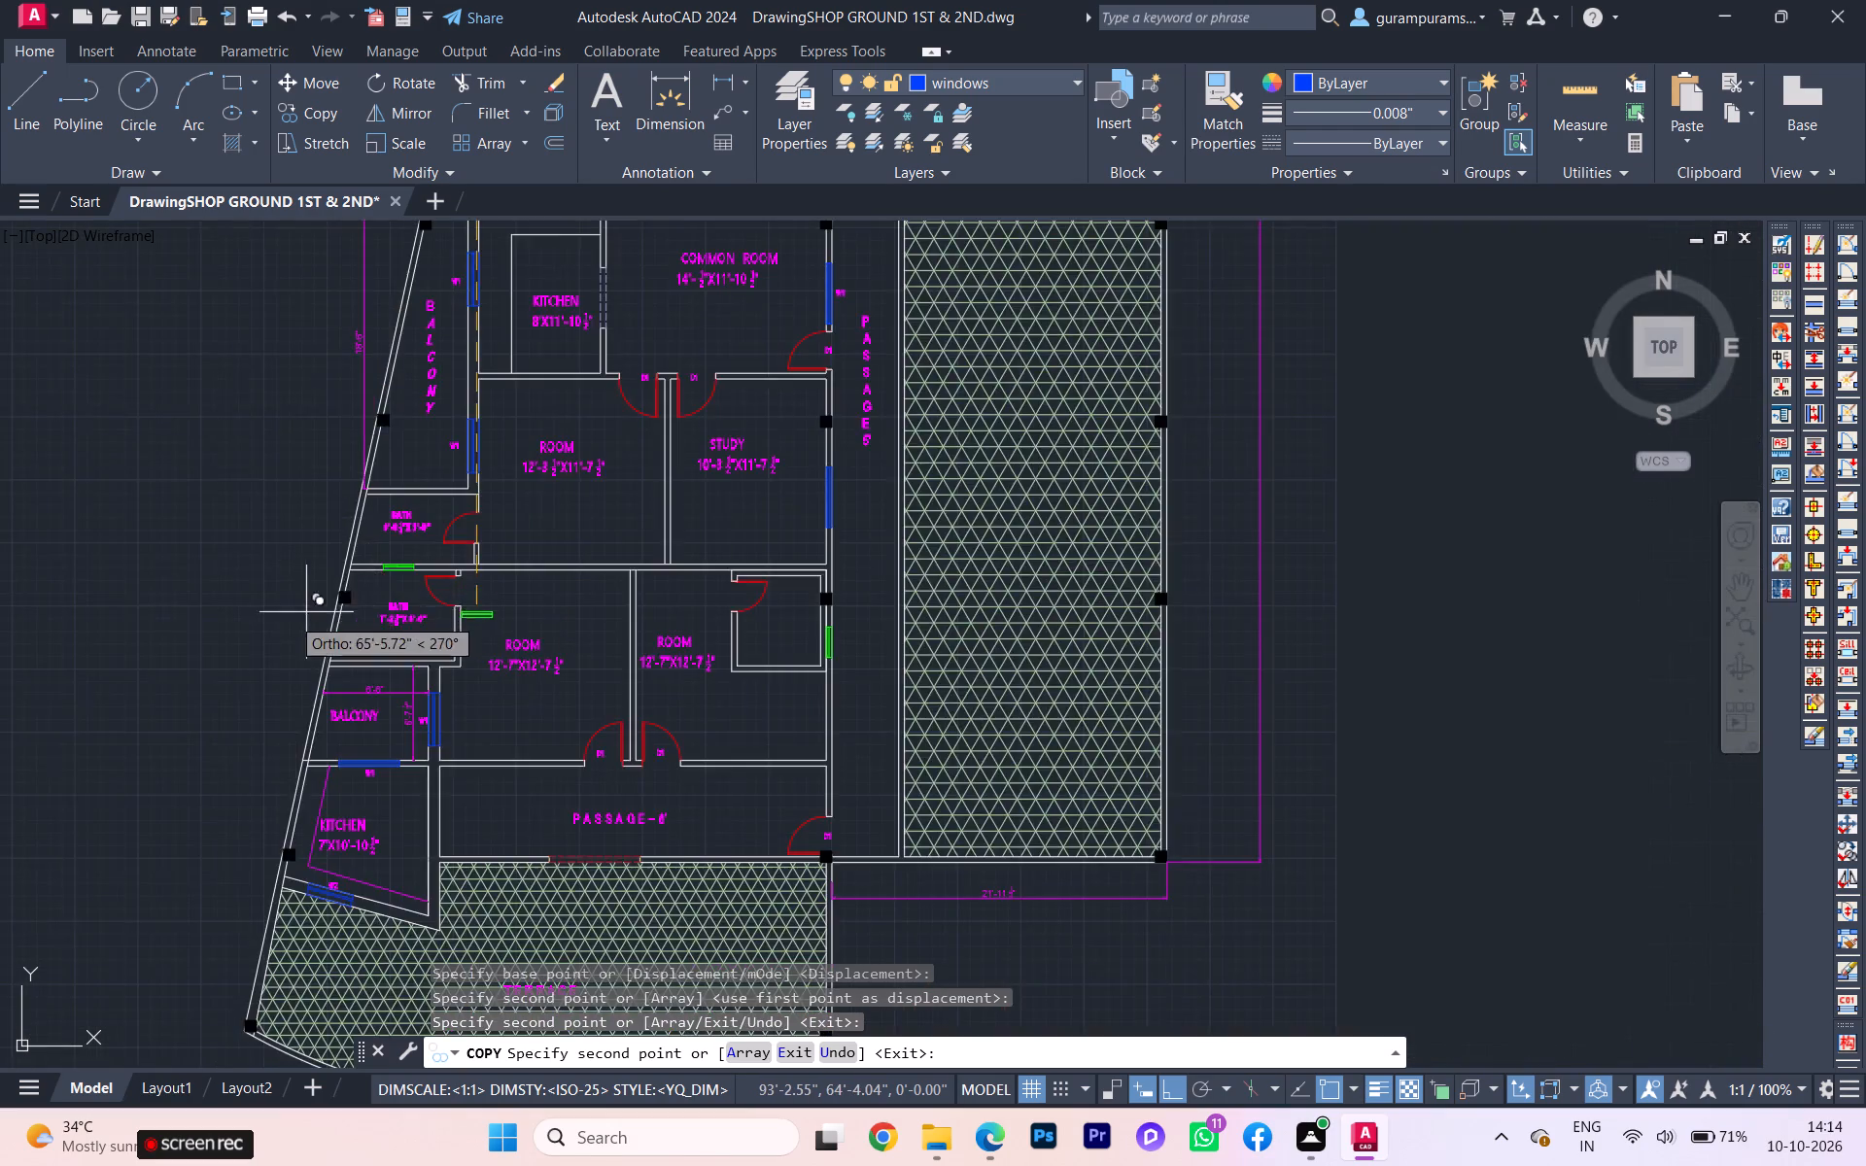
scroll(242, 620, "down", 2)
scroll(1259, 692, "up", 1)
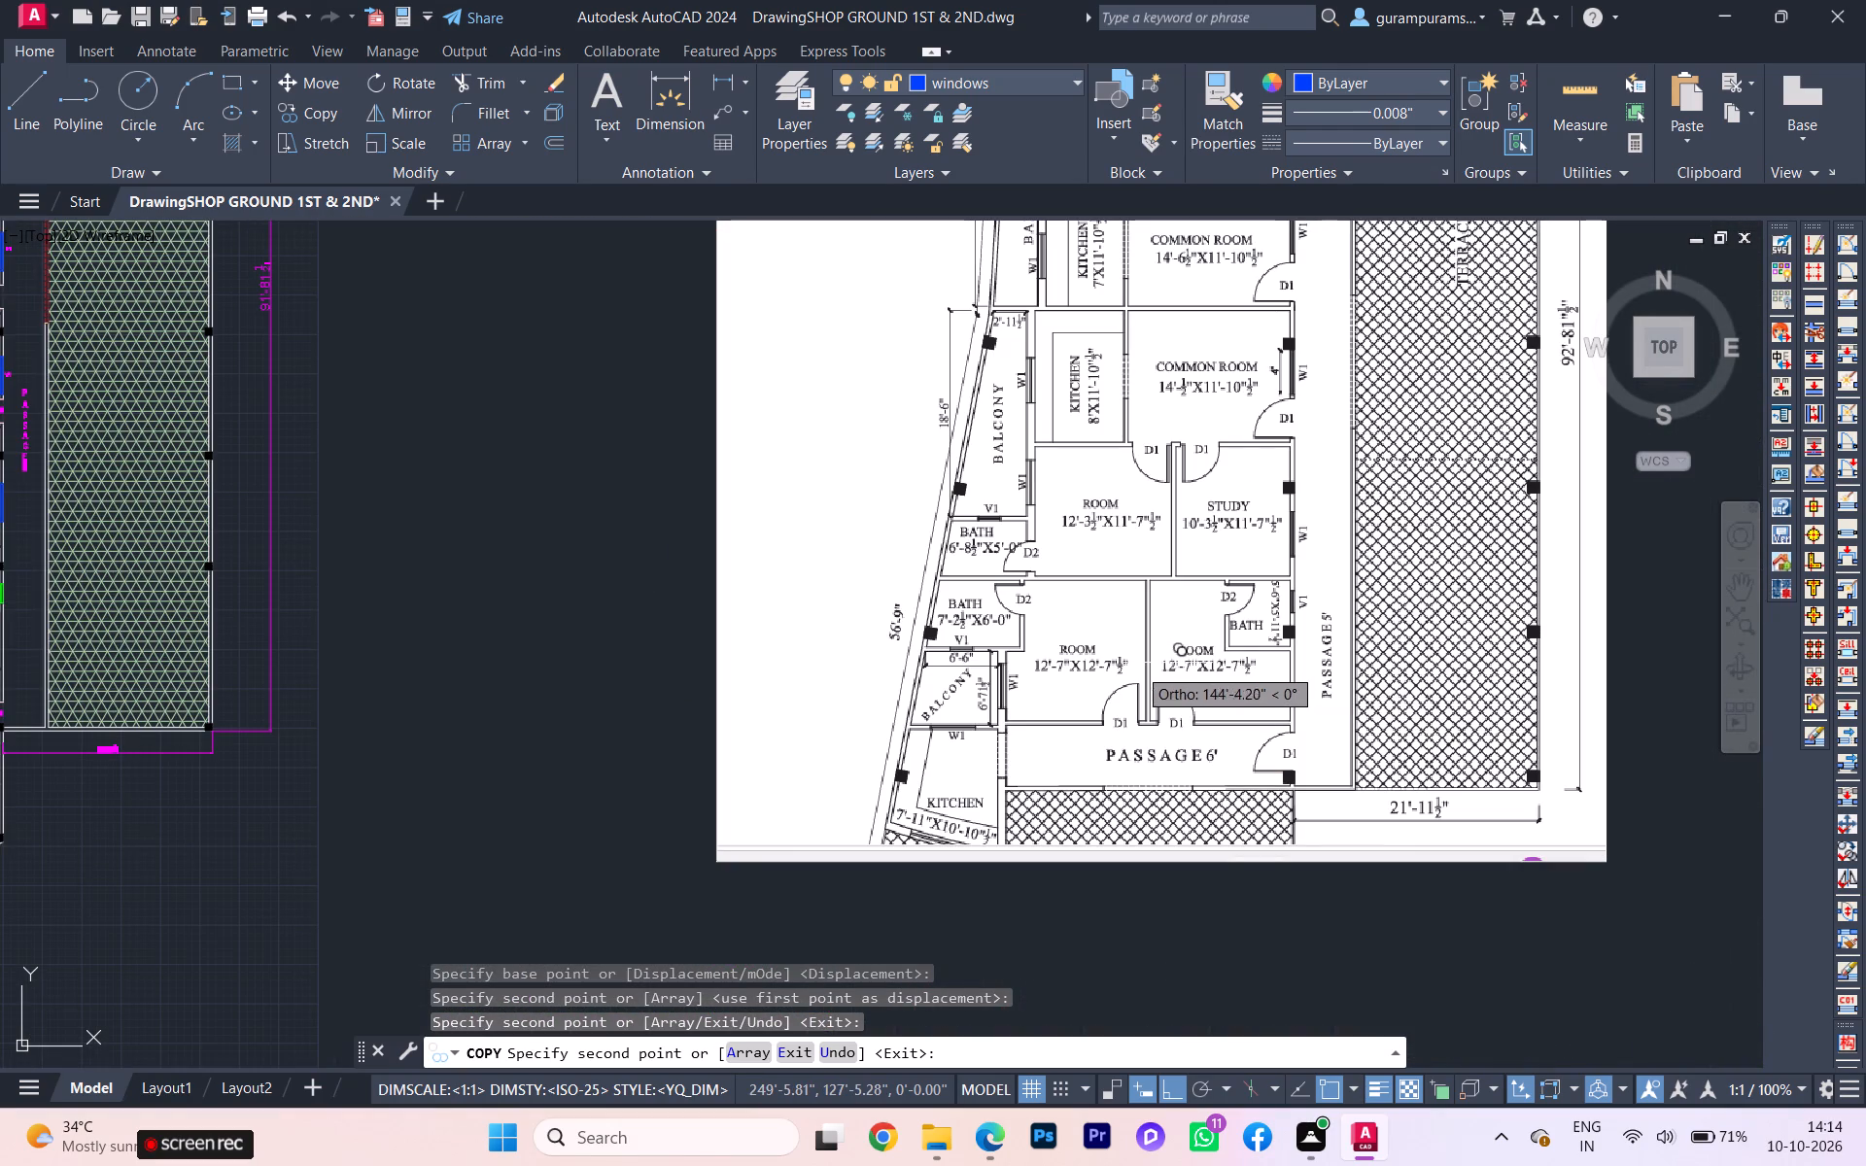
scroll(1136, 701, "down", 1)
scroll(257, 604, "up", 3)
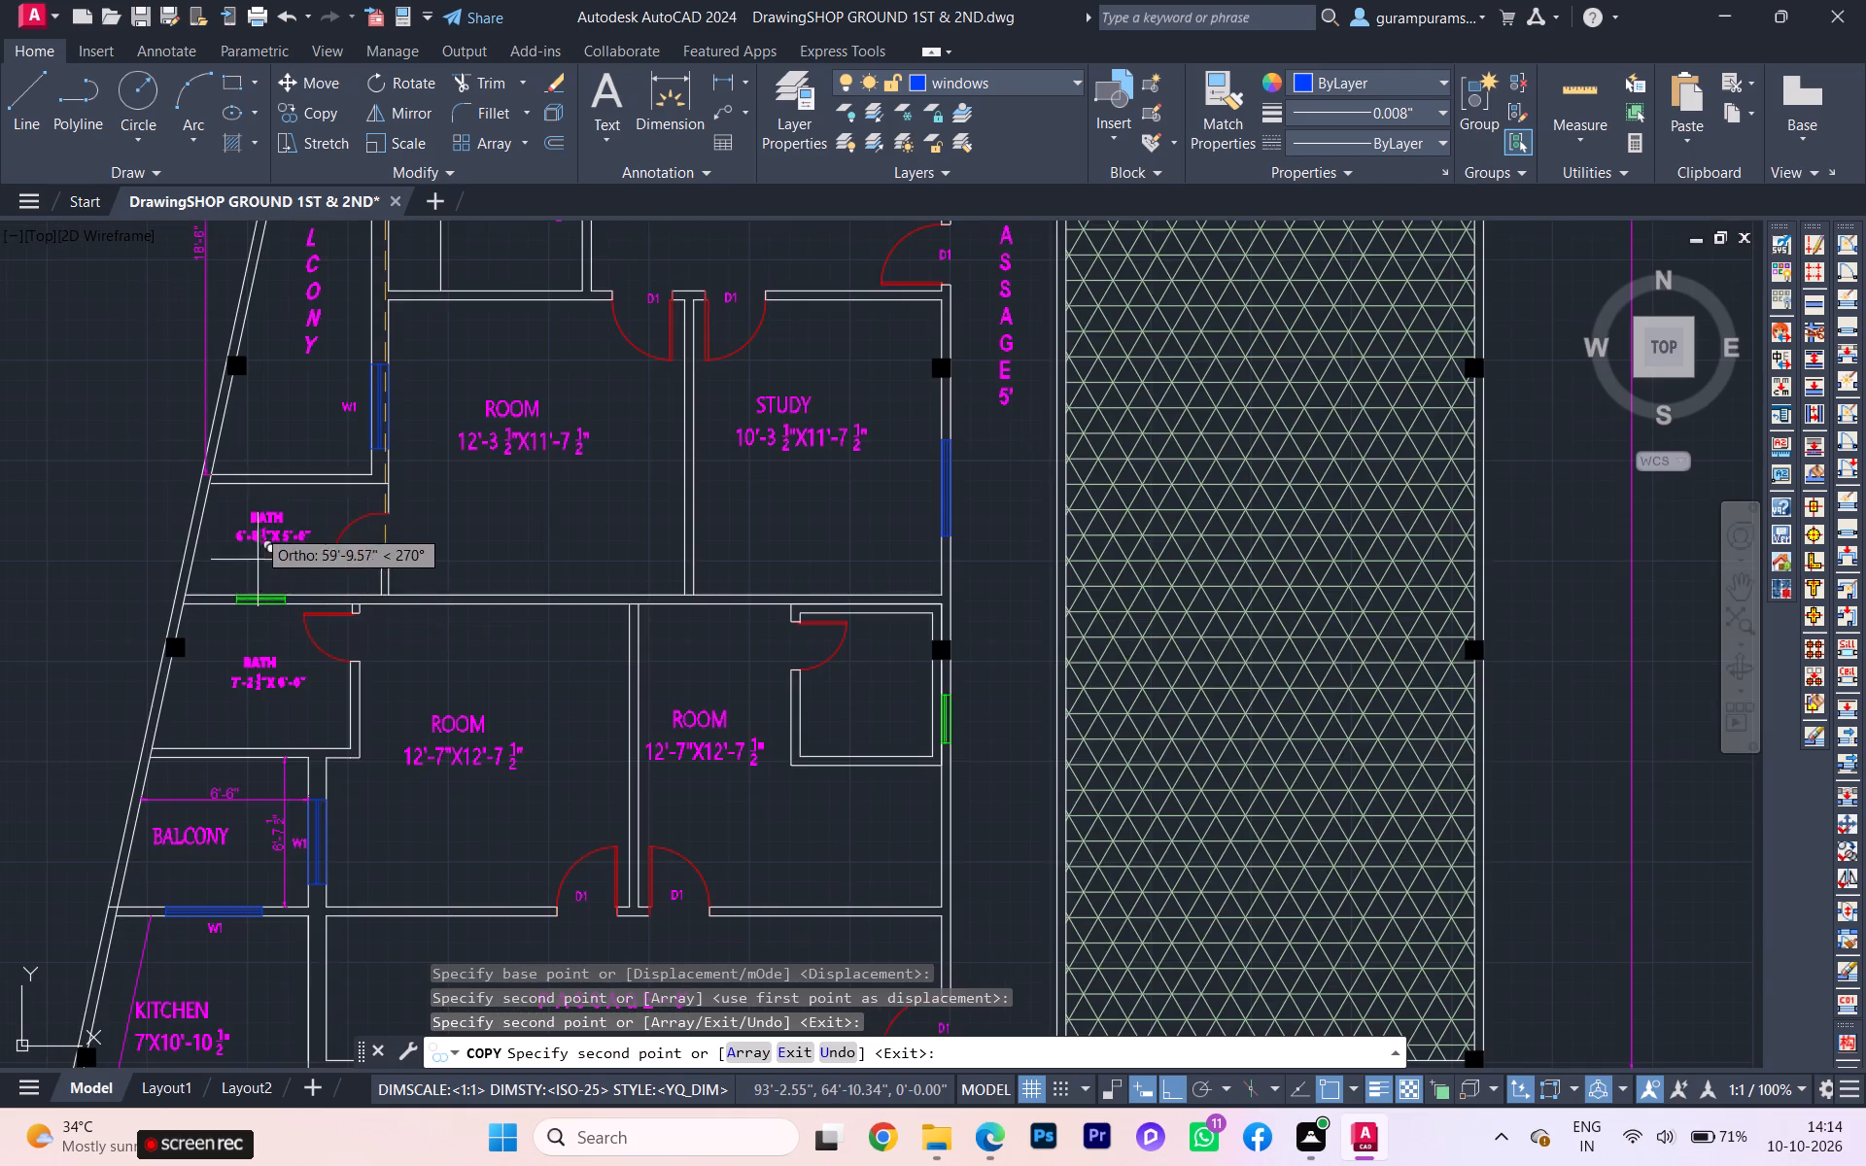
scroll(269, 488, "up", 3)
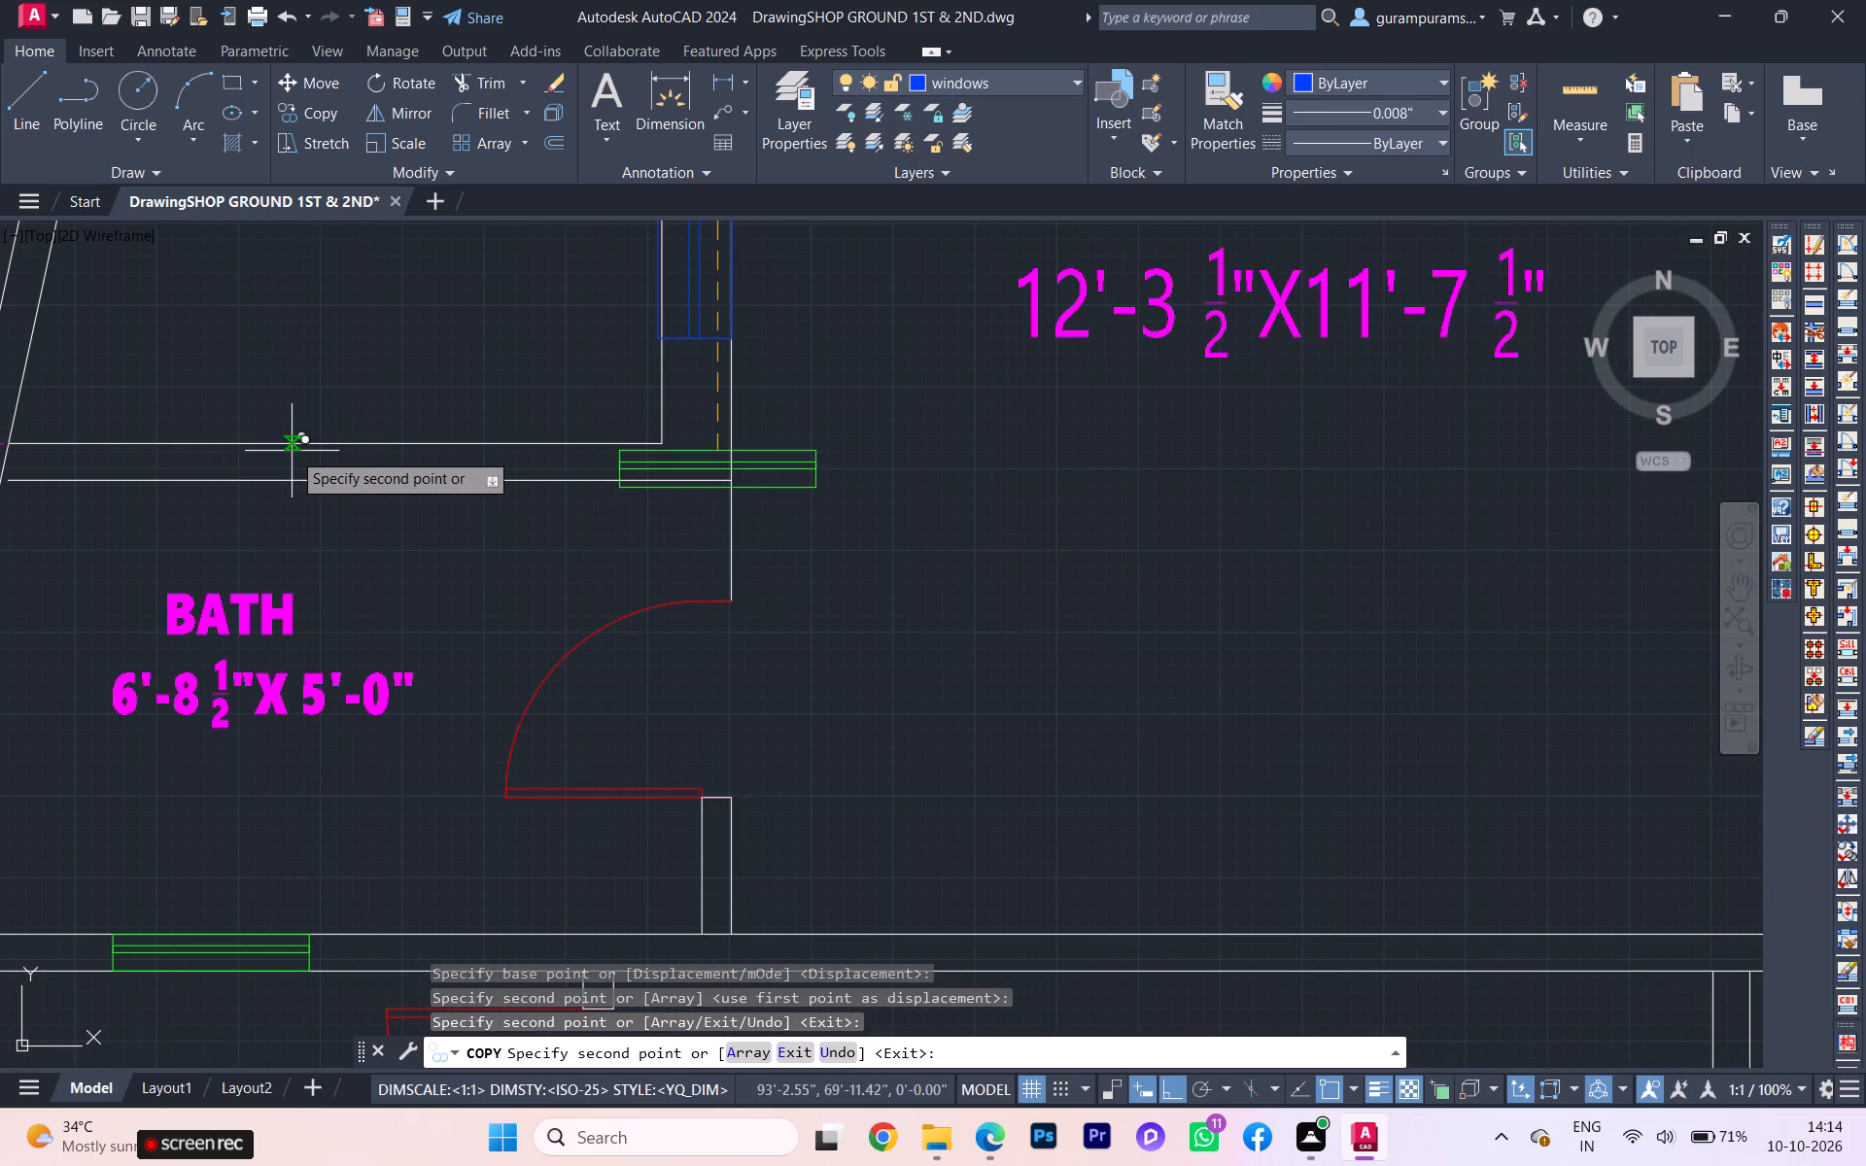
left_click(290, 445)
Place a ventilator copy in the wall between the 7'-2½"X6'-0" bath and the balcony south of it.
scroll(324, 593, "down", 1)
scroll(326, 607, "up", 1)
scroll(328, 615, "down", 2)
middle_click_drag(332, 631, 346, 471)
scroll(318, 918, "up", 3)
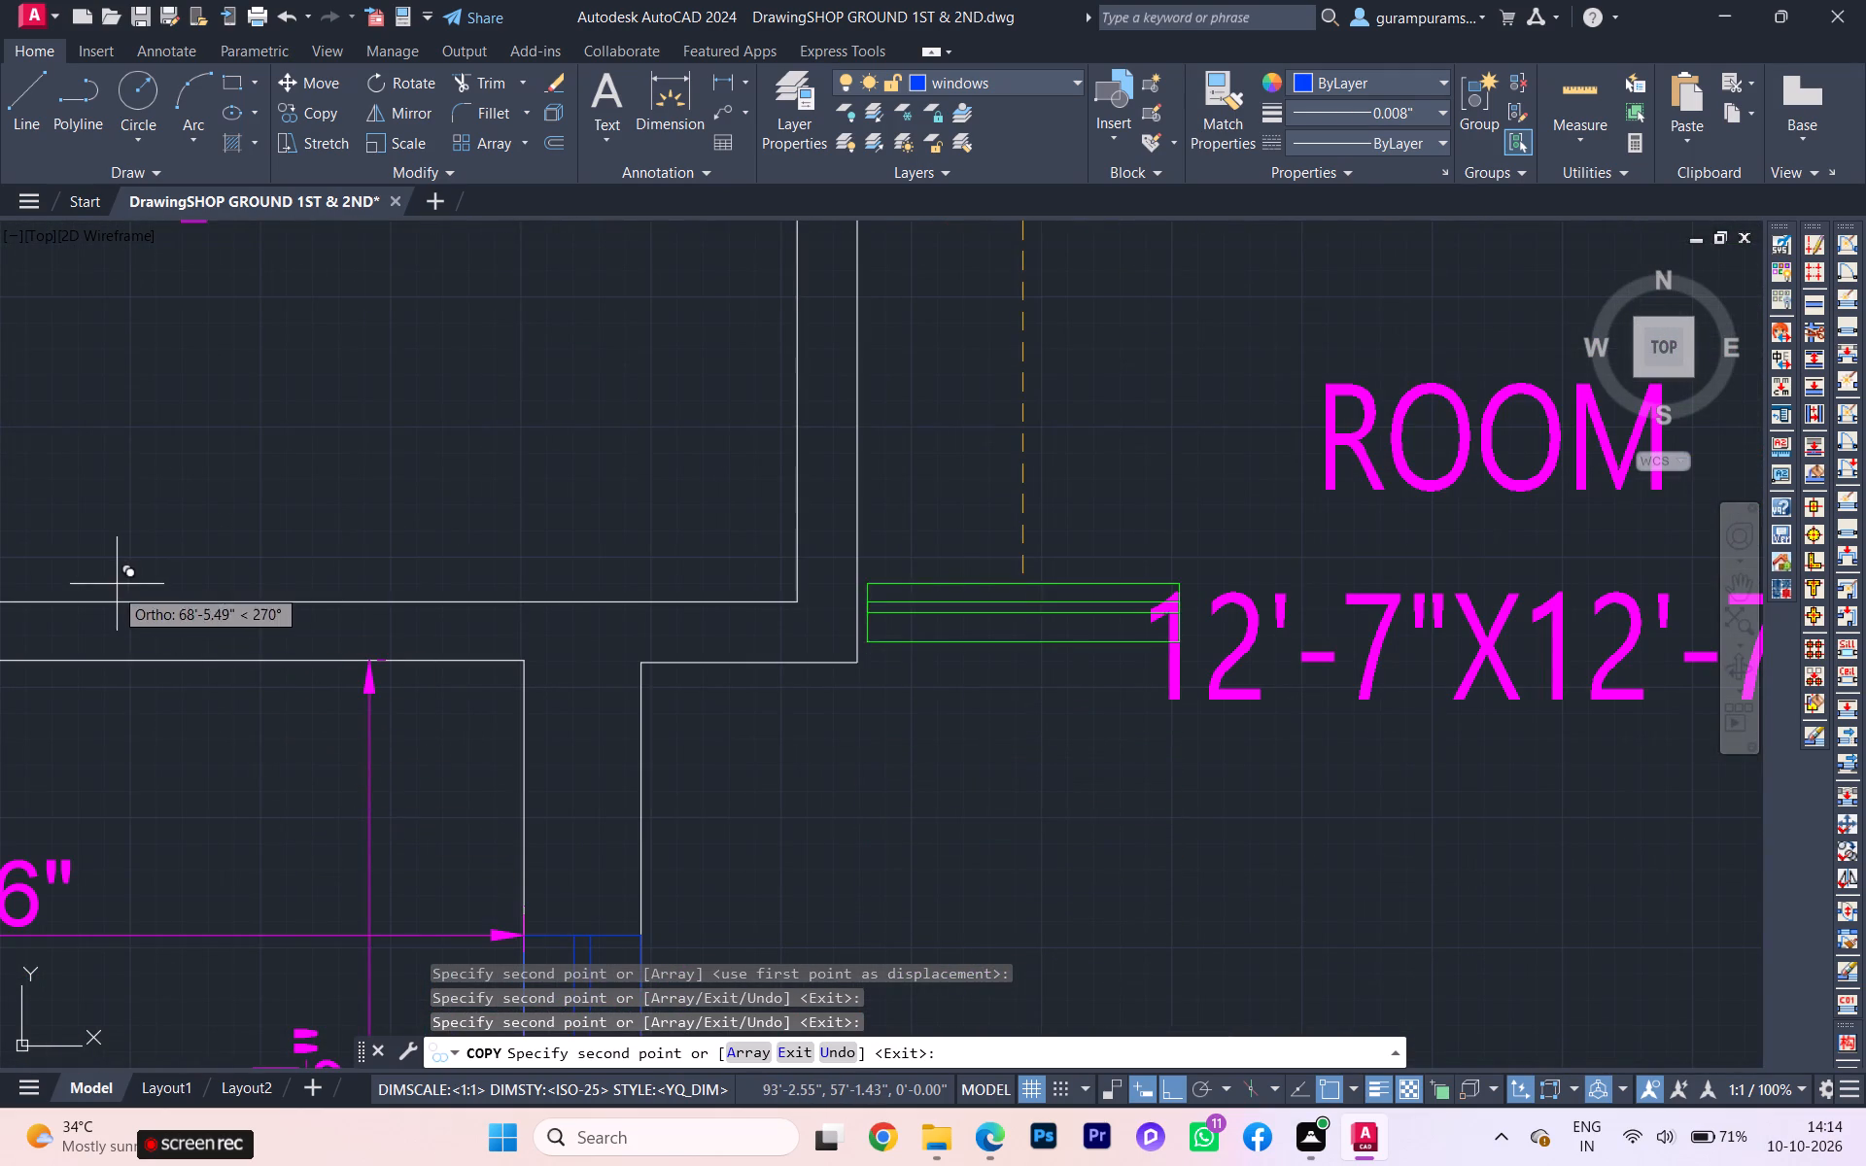
left_click(111, 610)
scroll(181, 707, "down", 1)
scroll(181, 707, "up", 1)
scroll(181, 708, "down", 3)
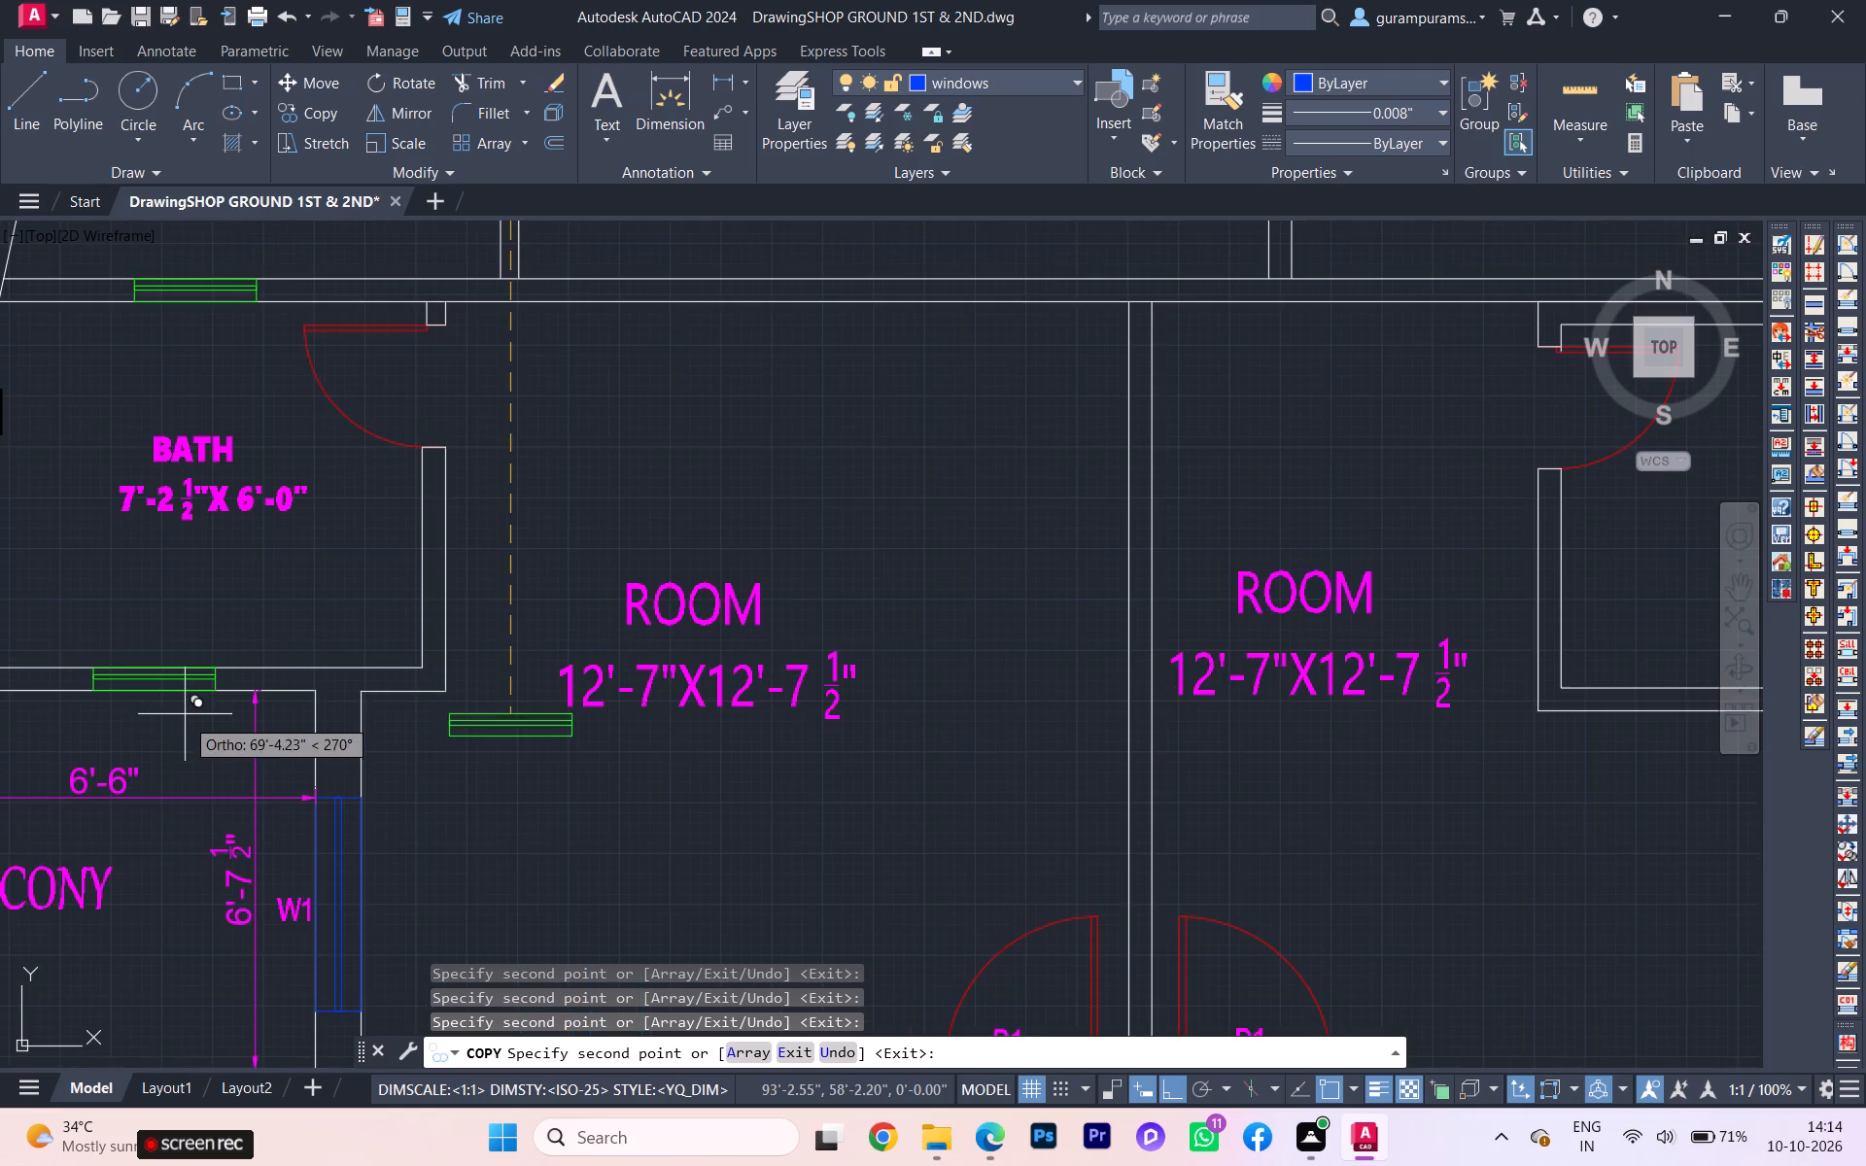
scroll(179, 729, "down", 2)
scroll(59, 779, "down", 2)
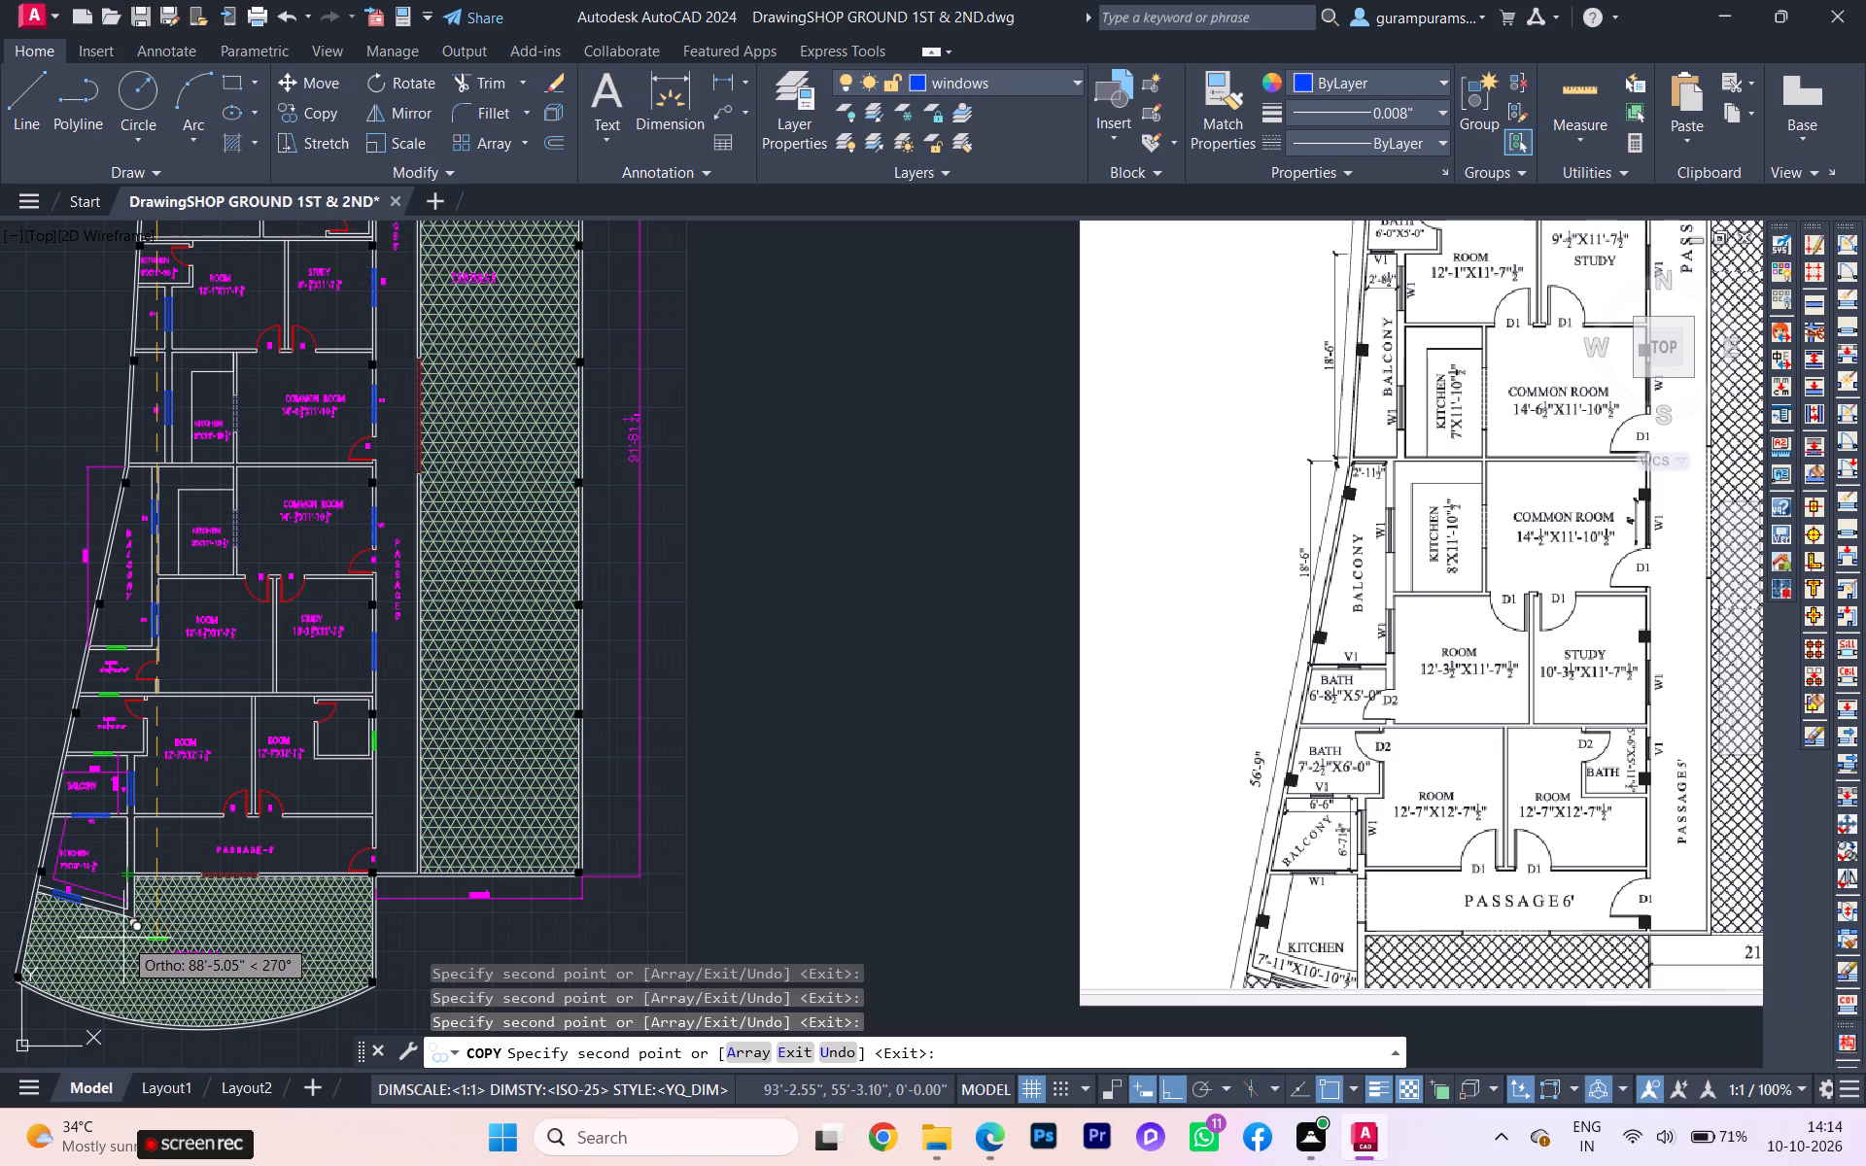
Copy the 7'-2½"X6'-0" bath label into the unlabelled bath of the eastern 12'-7"X12'-7½" room beside the passage.
key("Escape")
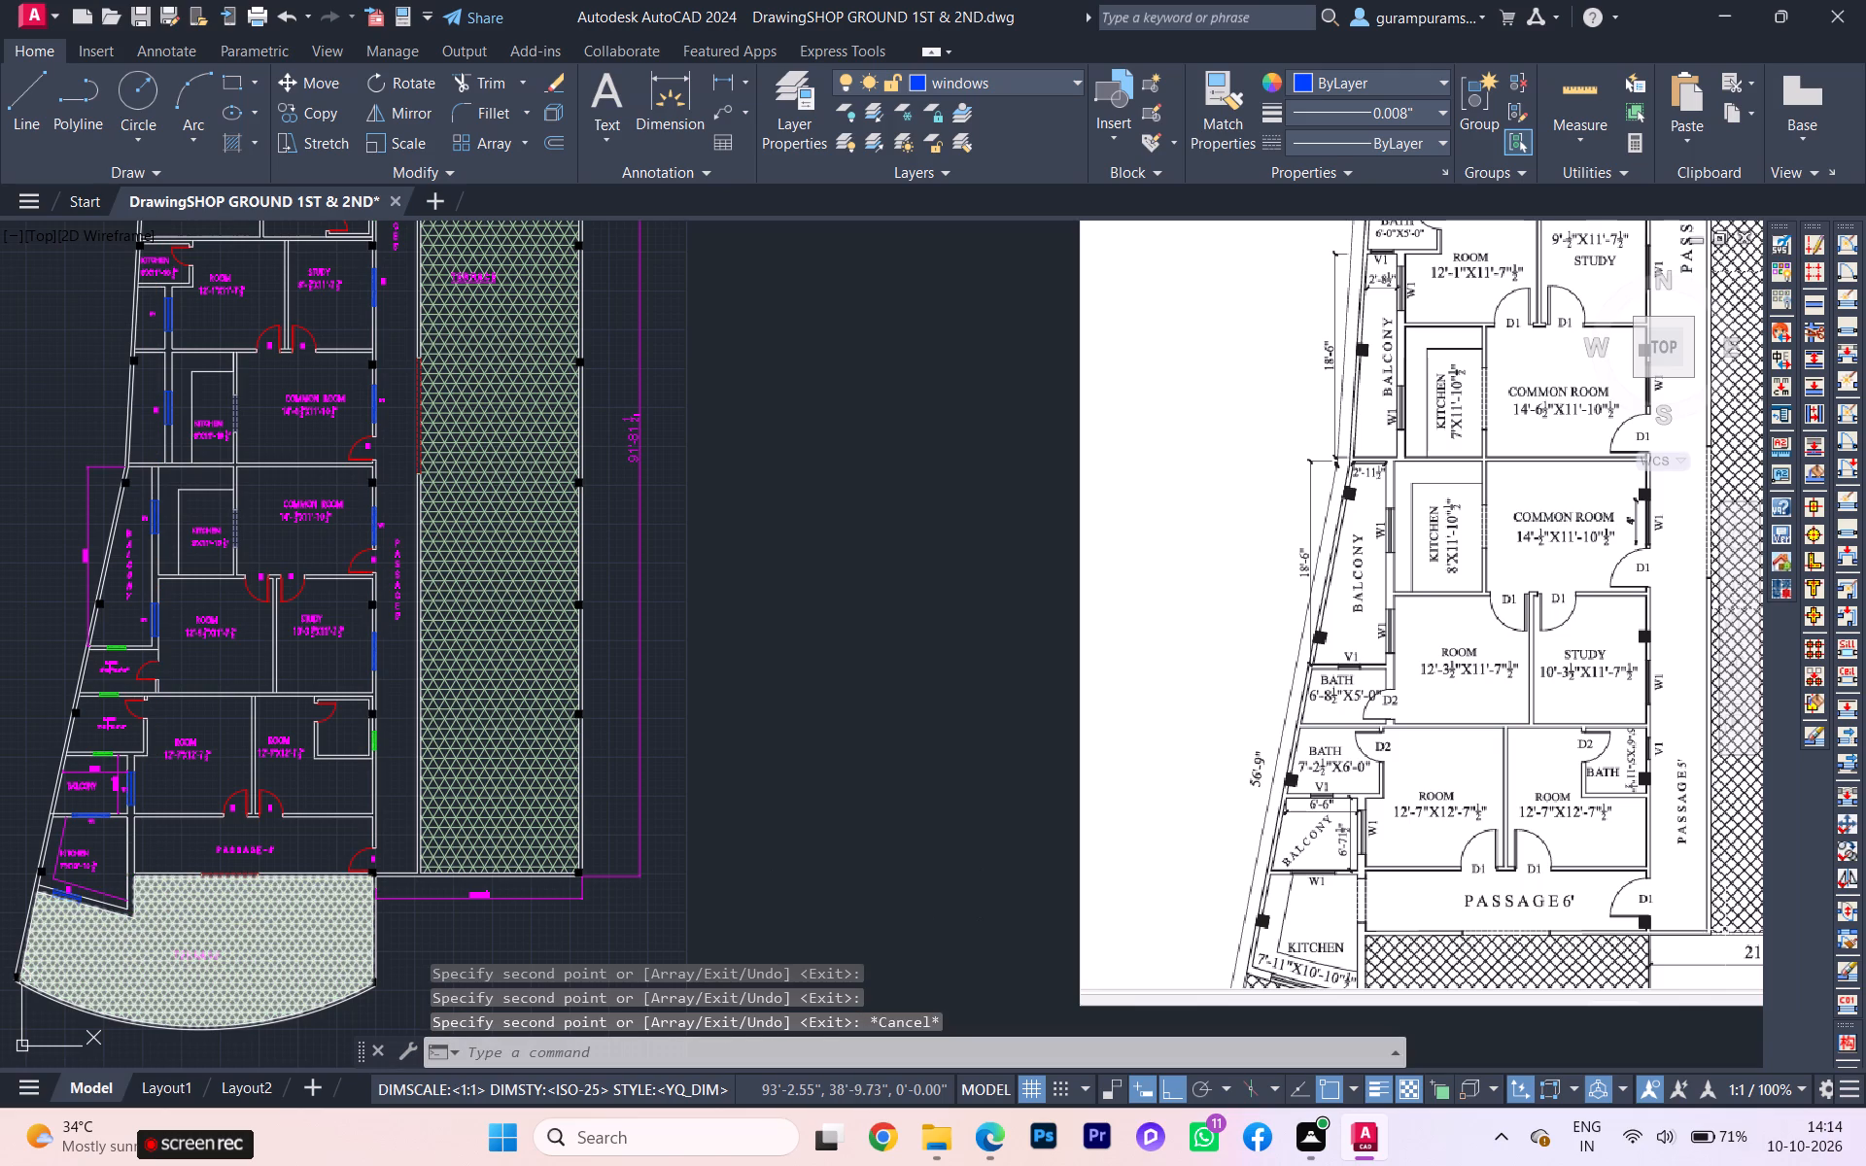
scroll(1558, 798, "up", 2)
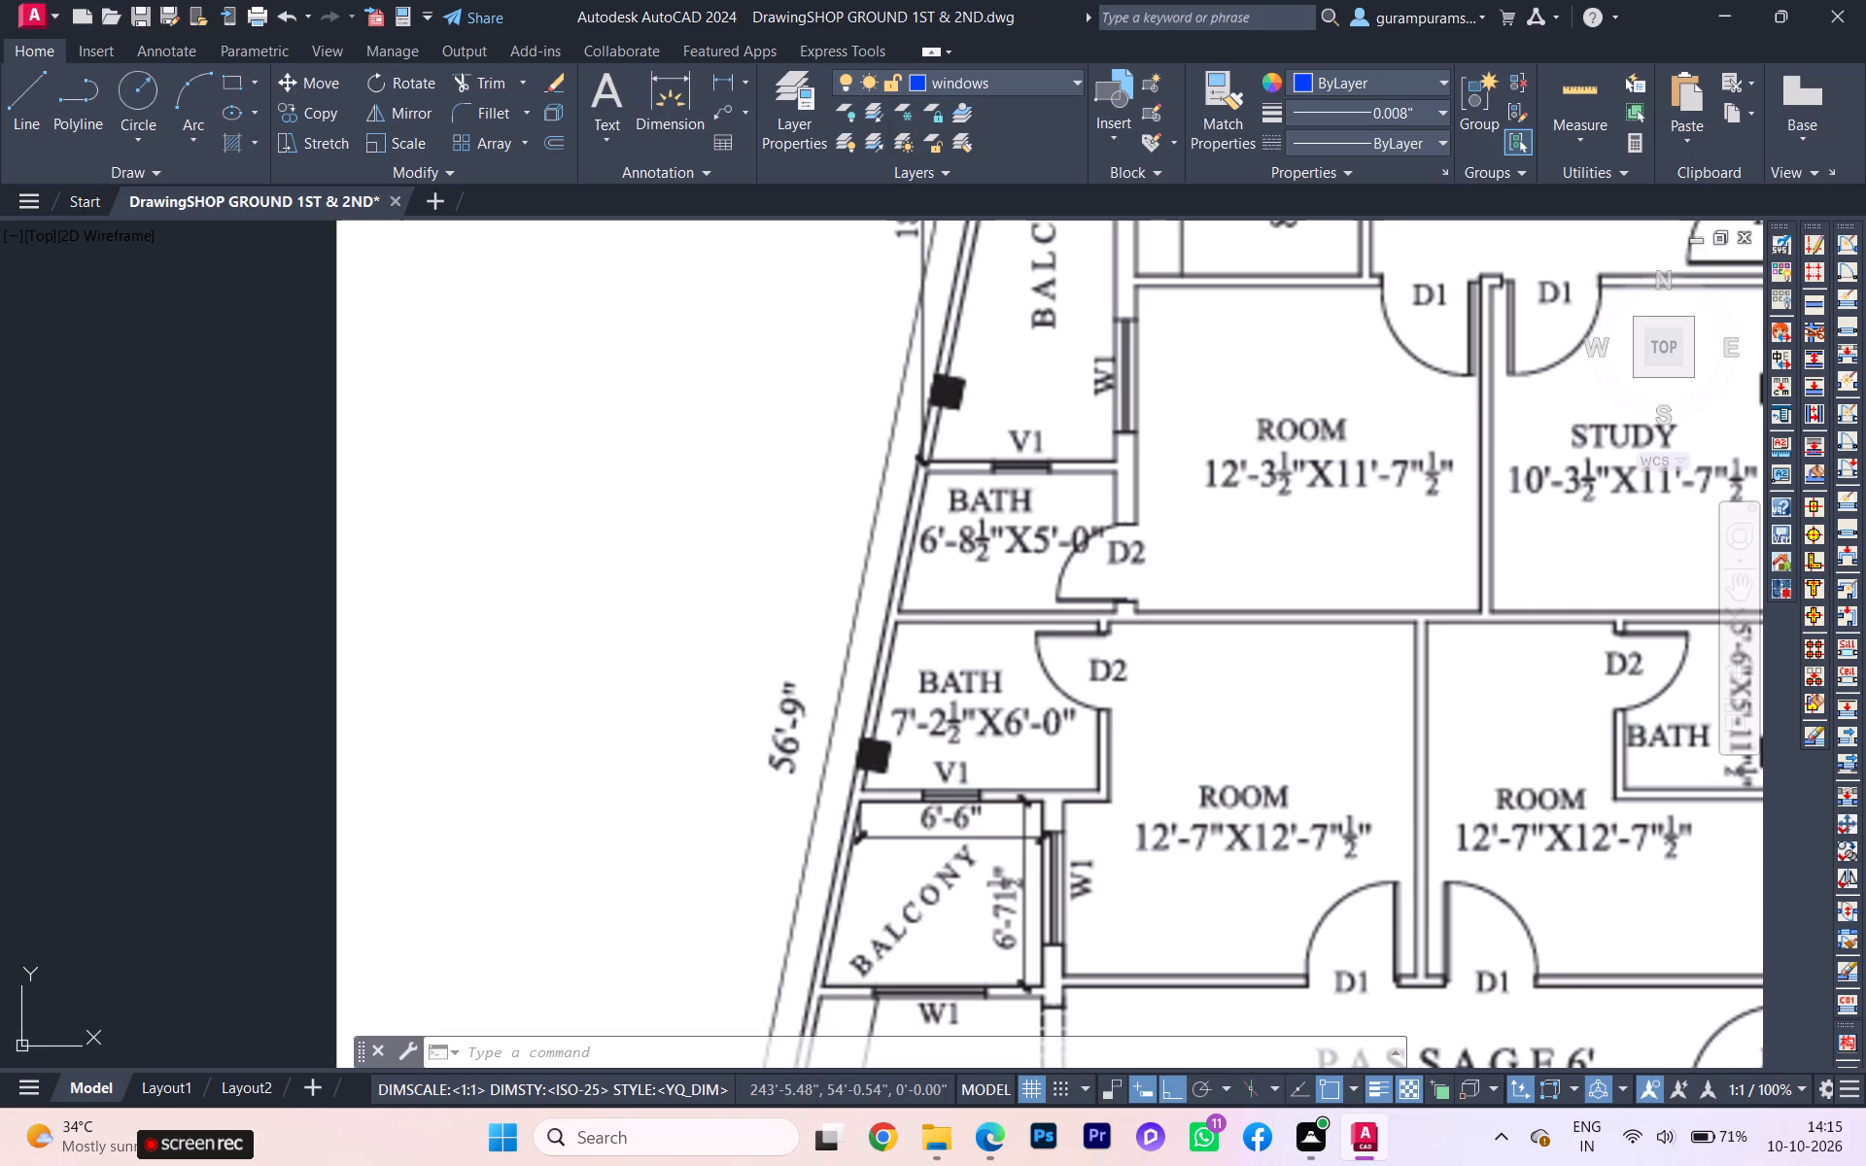
scroll(1140, 793, "down", 2)
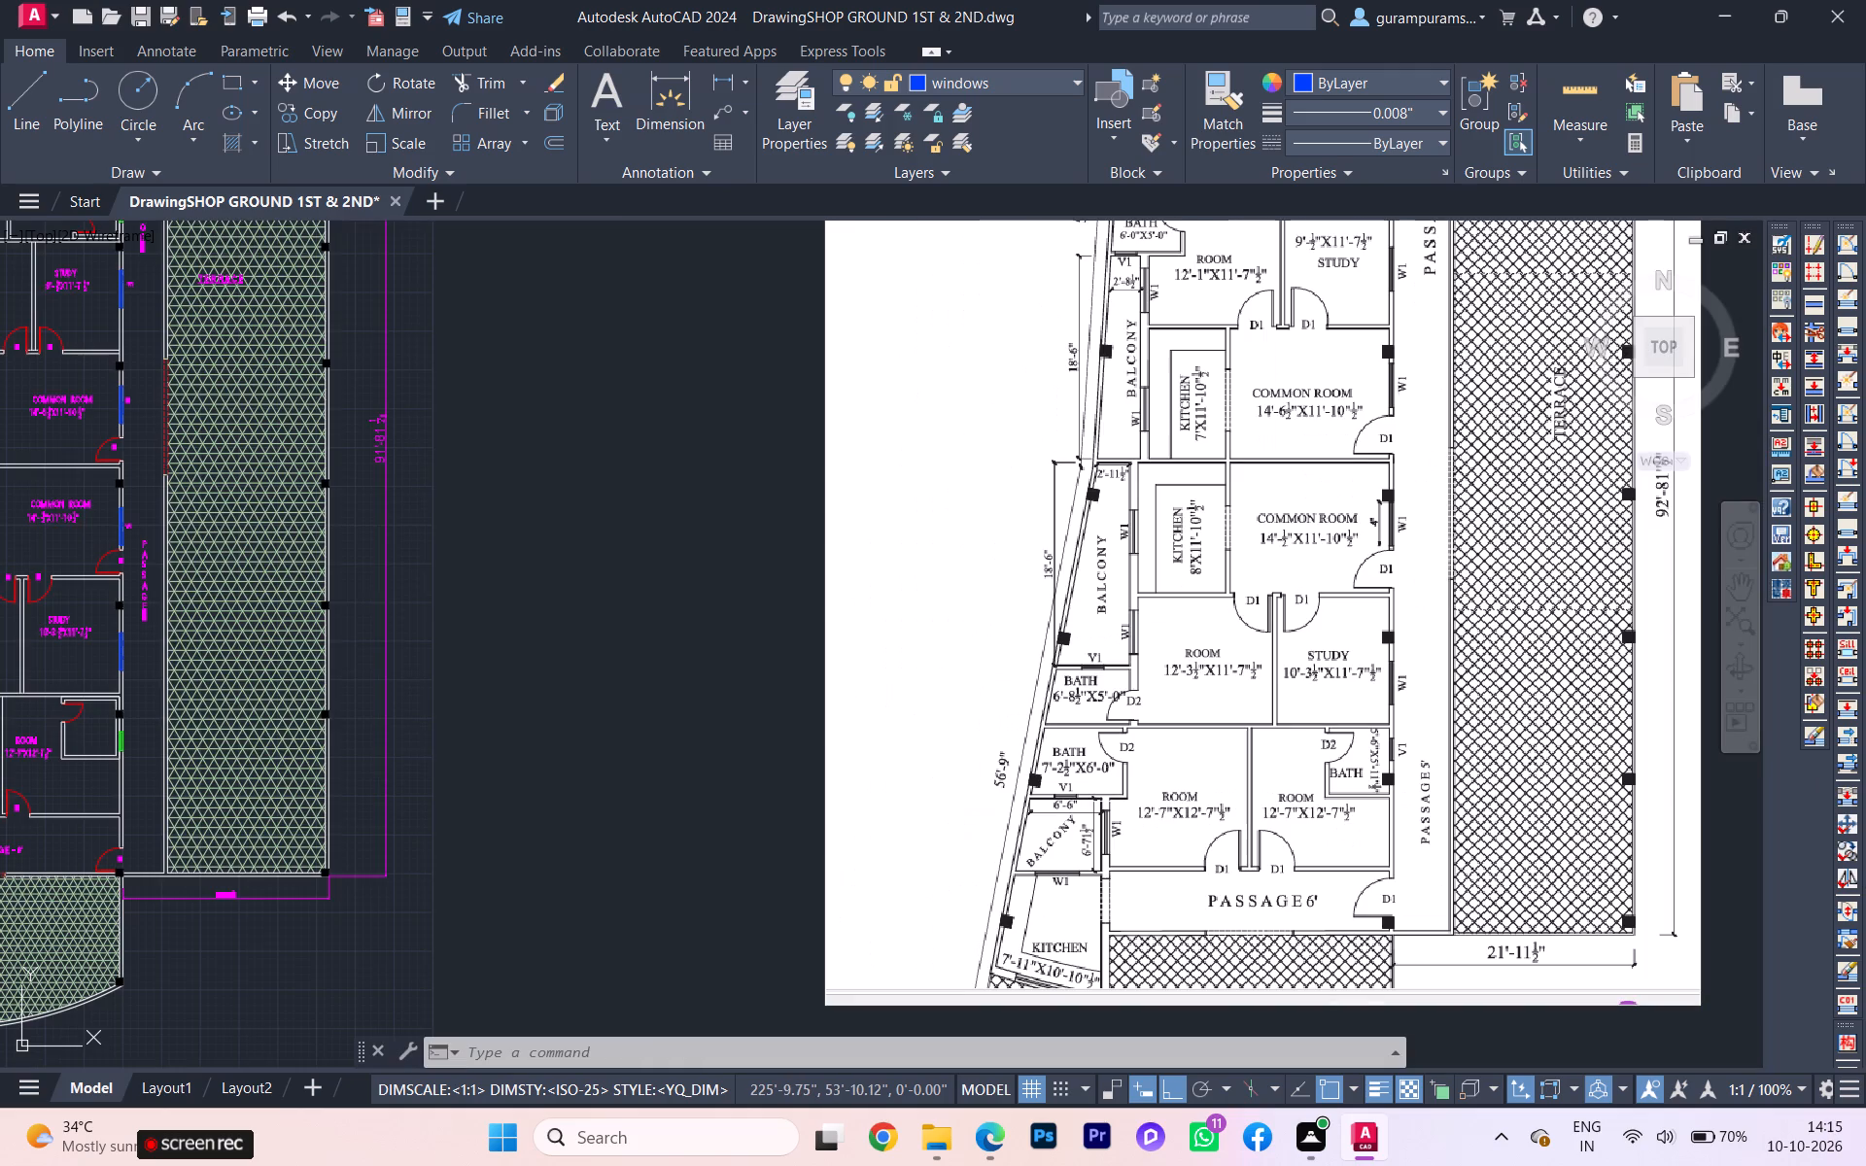
scroll(607, 719, "down", 1)
middle_click_drag(624, 715, 874, 758)
scroll(747, 686, "up", 1)
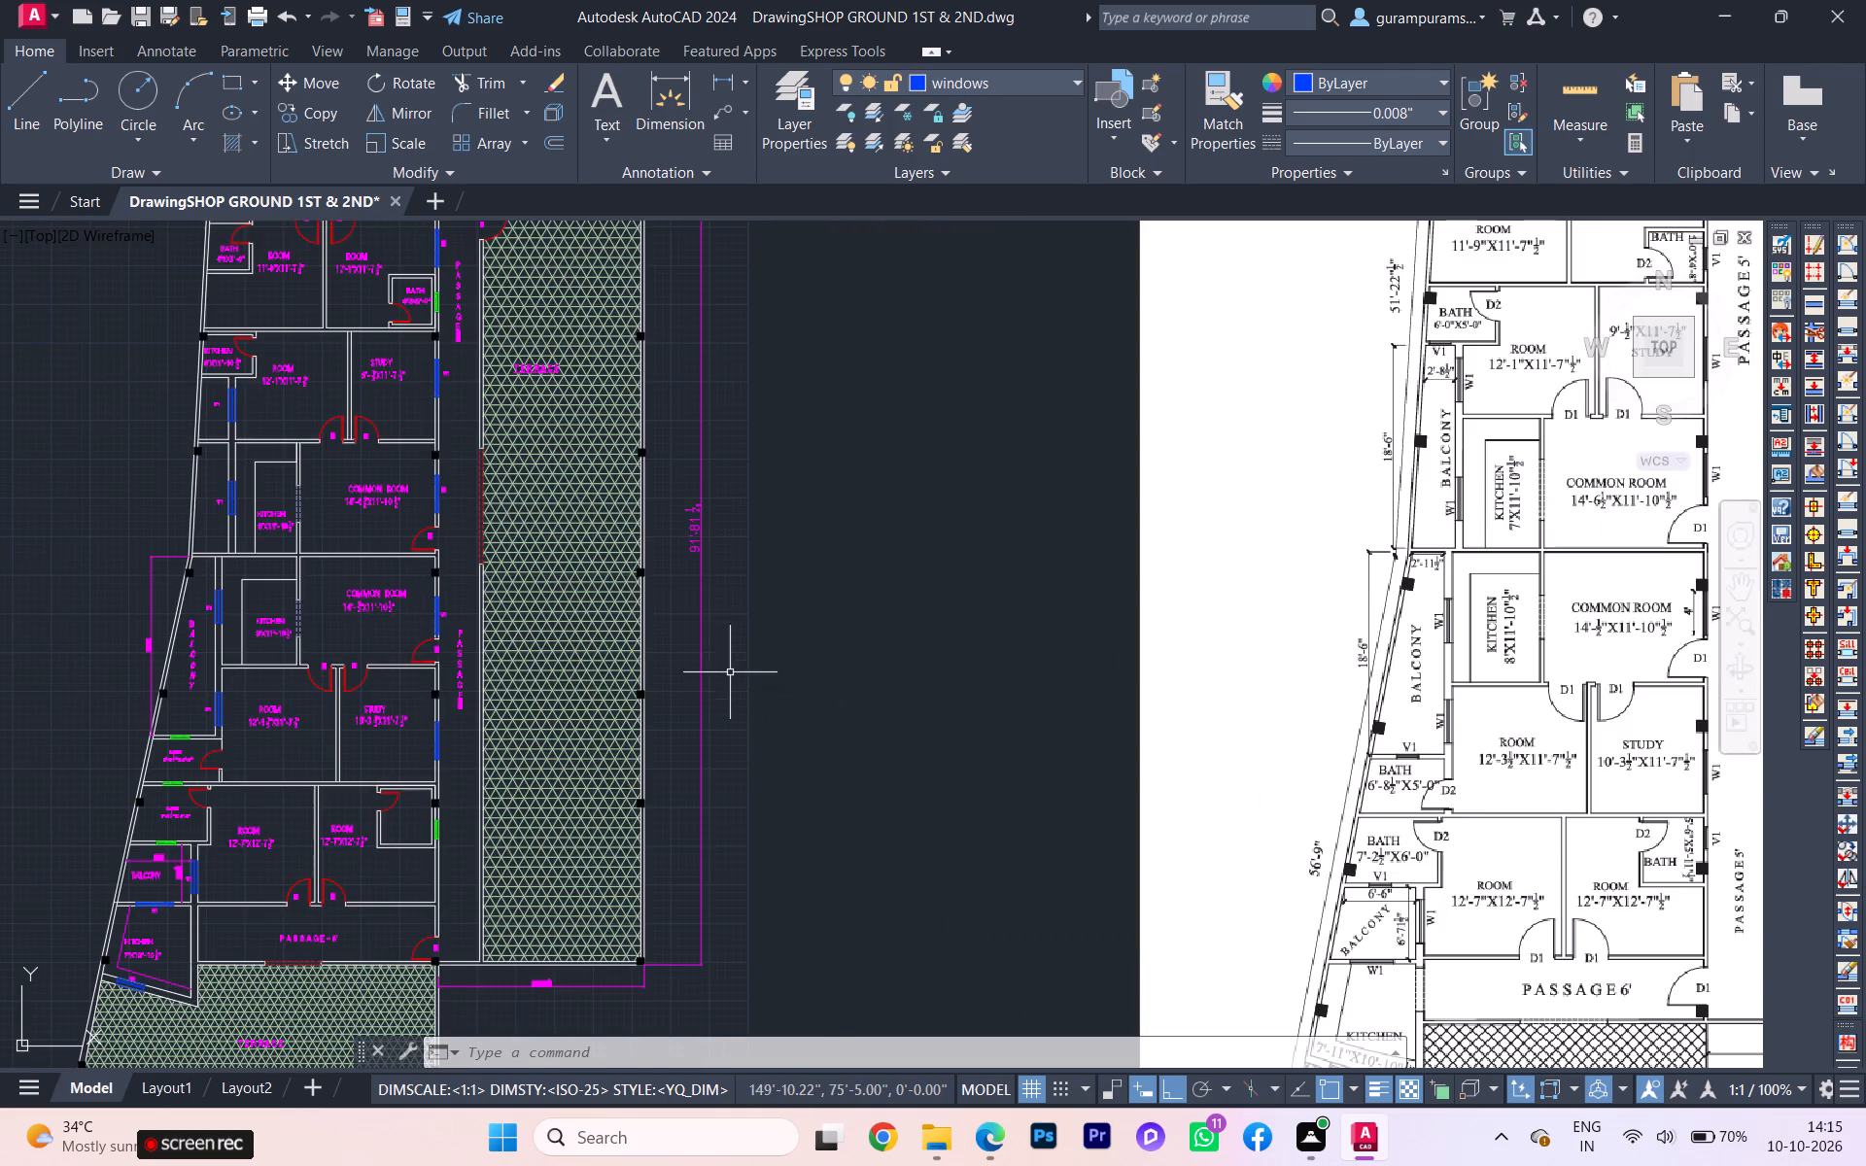
scroll(207, 716, "up", 2)
scroll(220, 700, "down", 1)
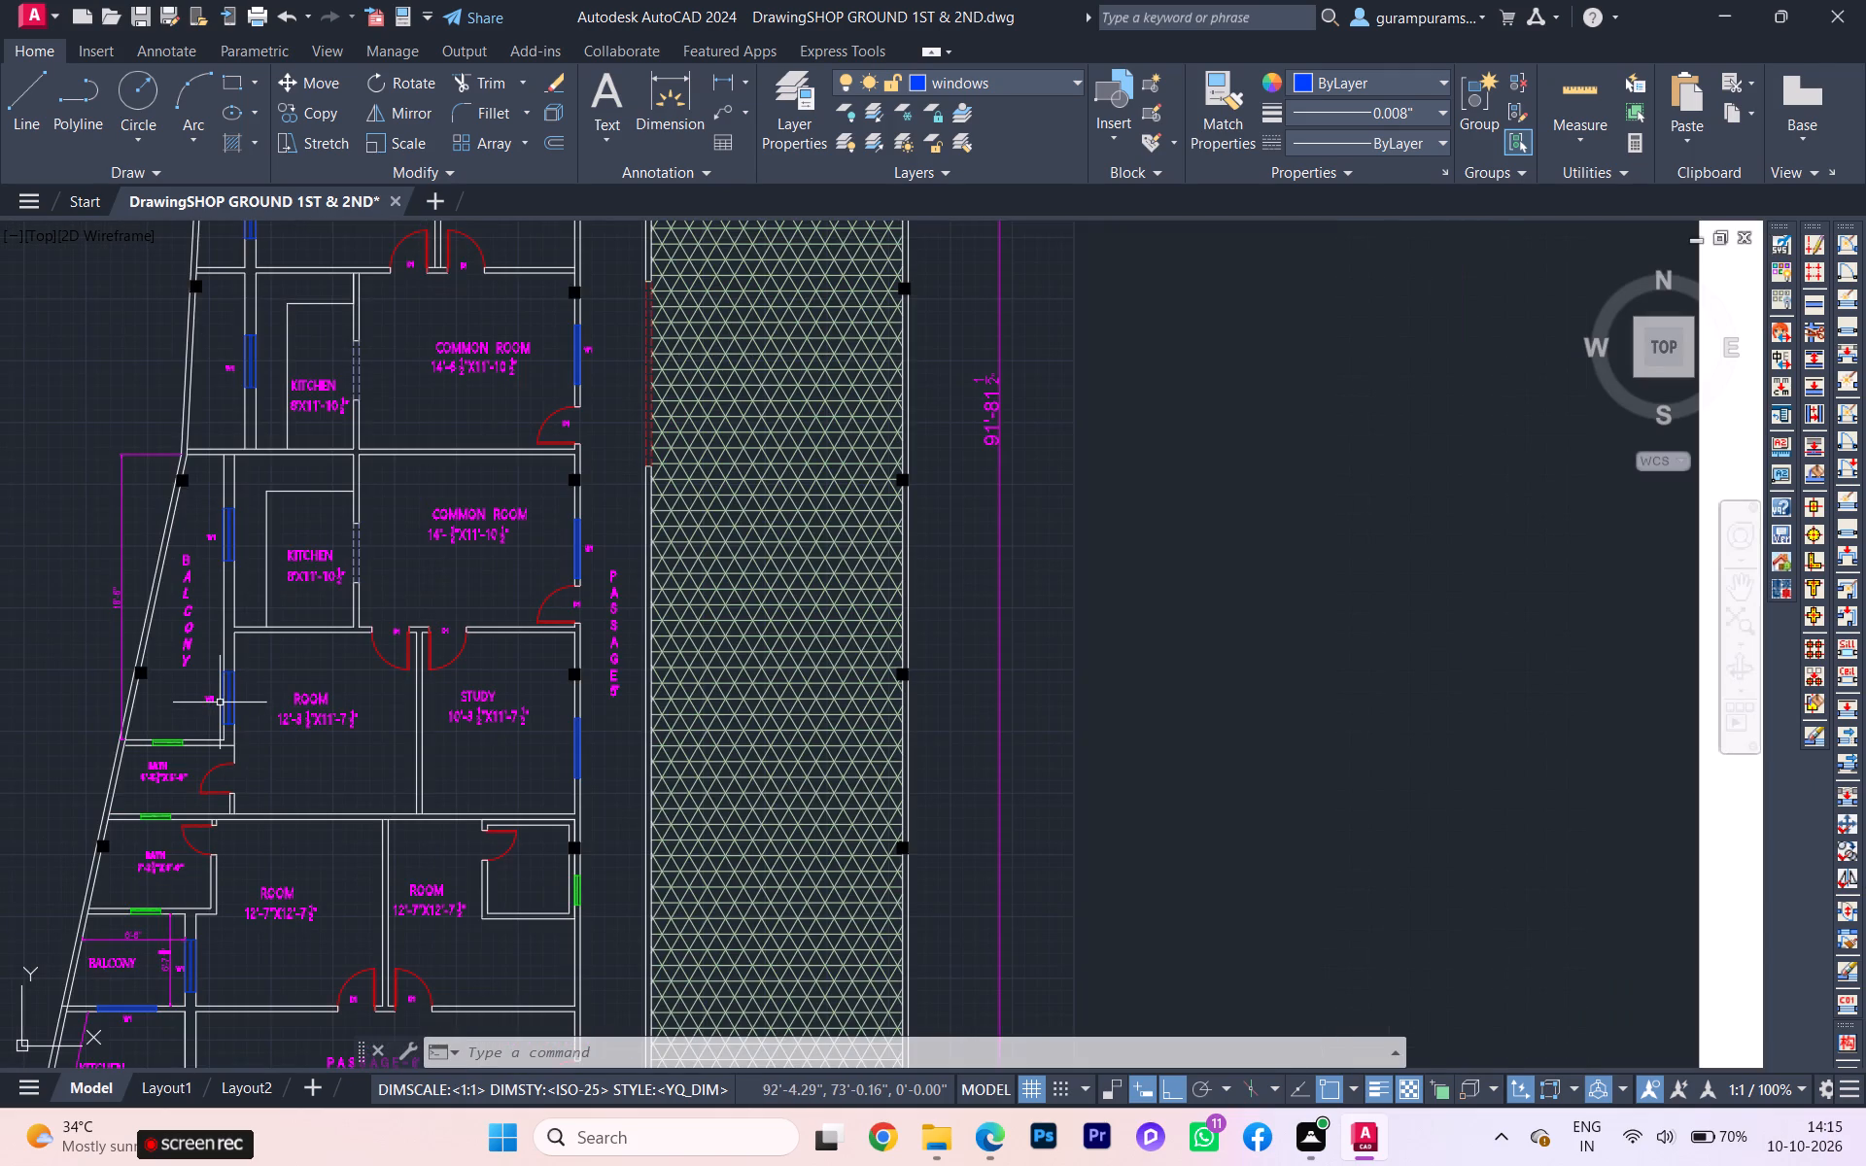
scroll(170, 875, "up", 1)
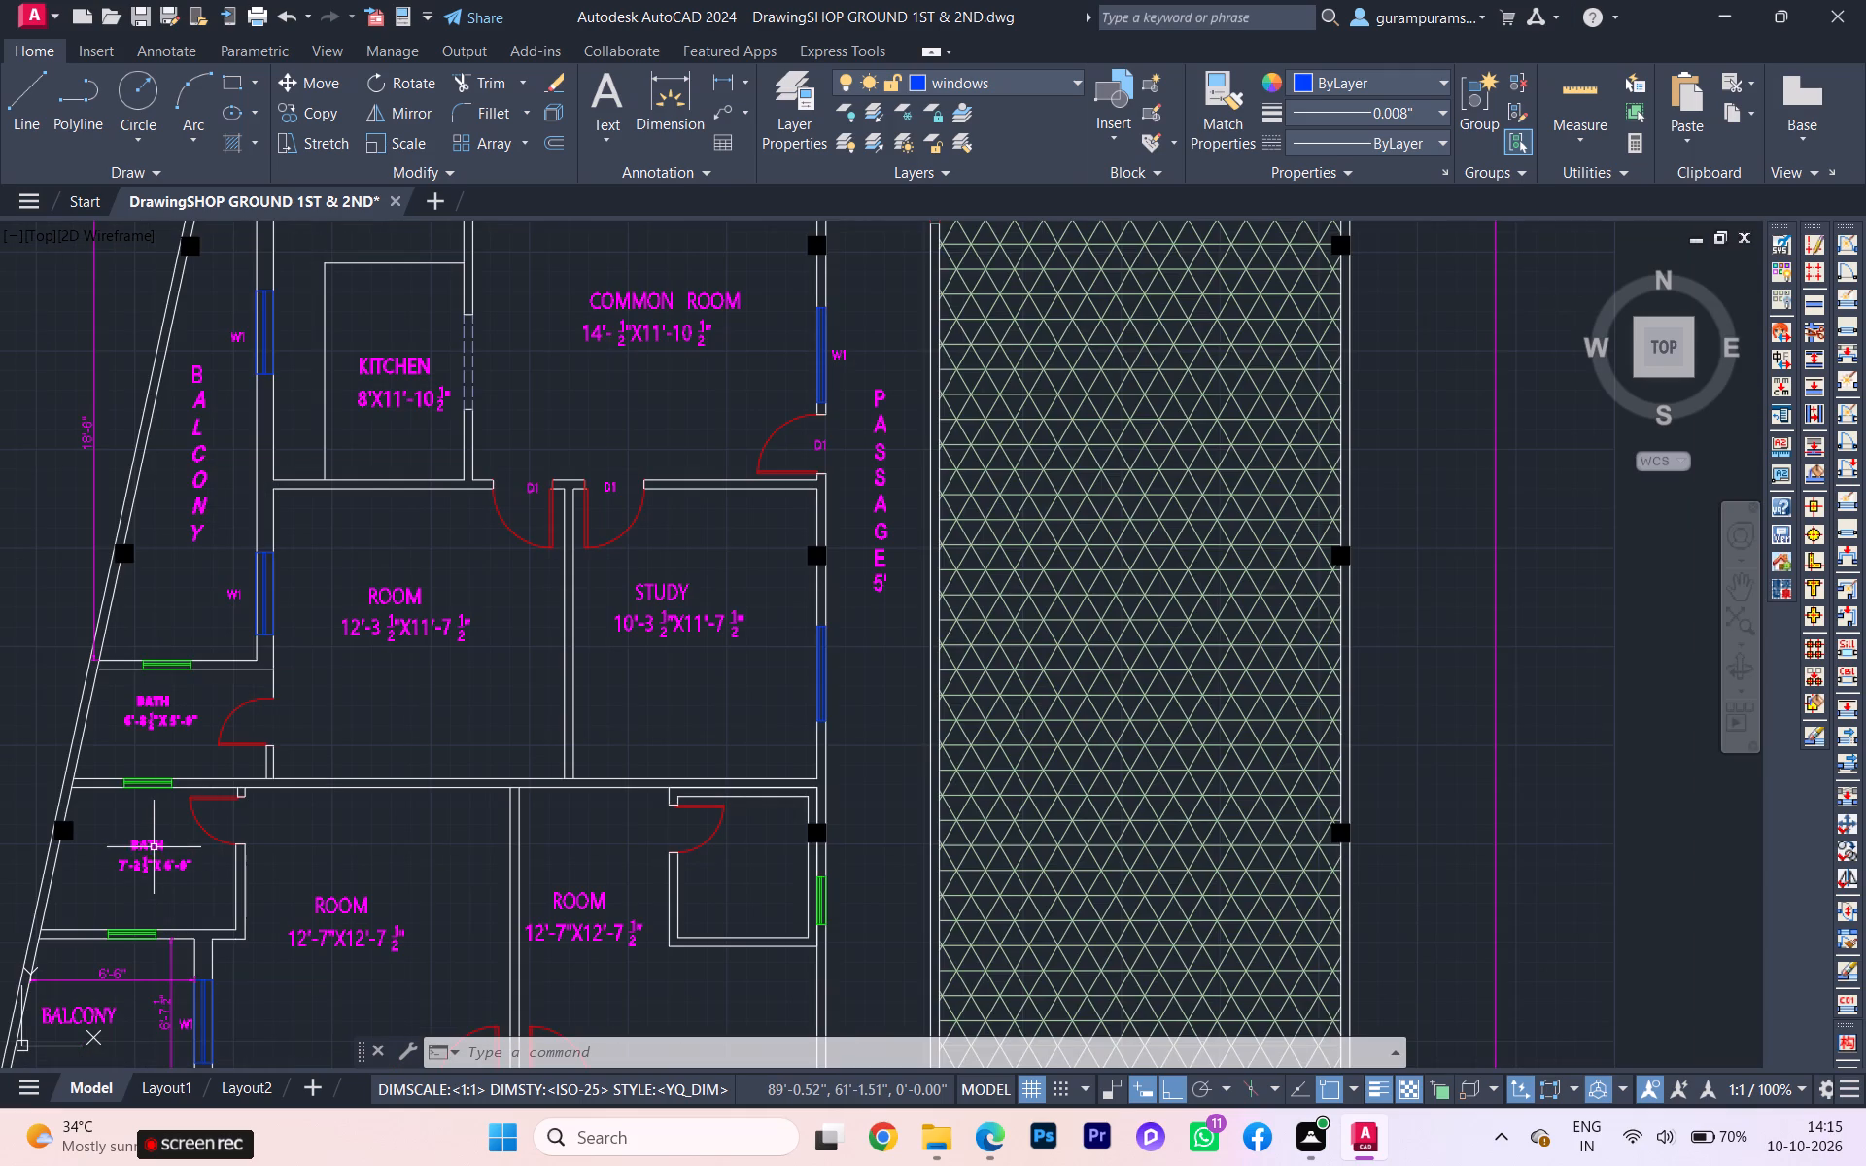
left_click(148, 841)
key("c")
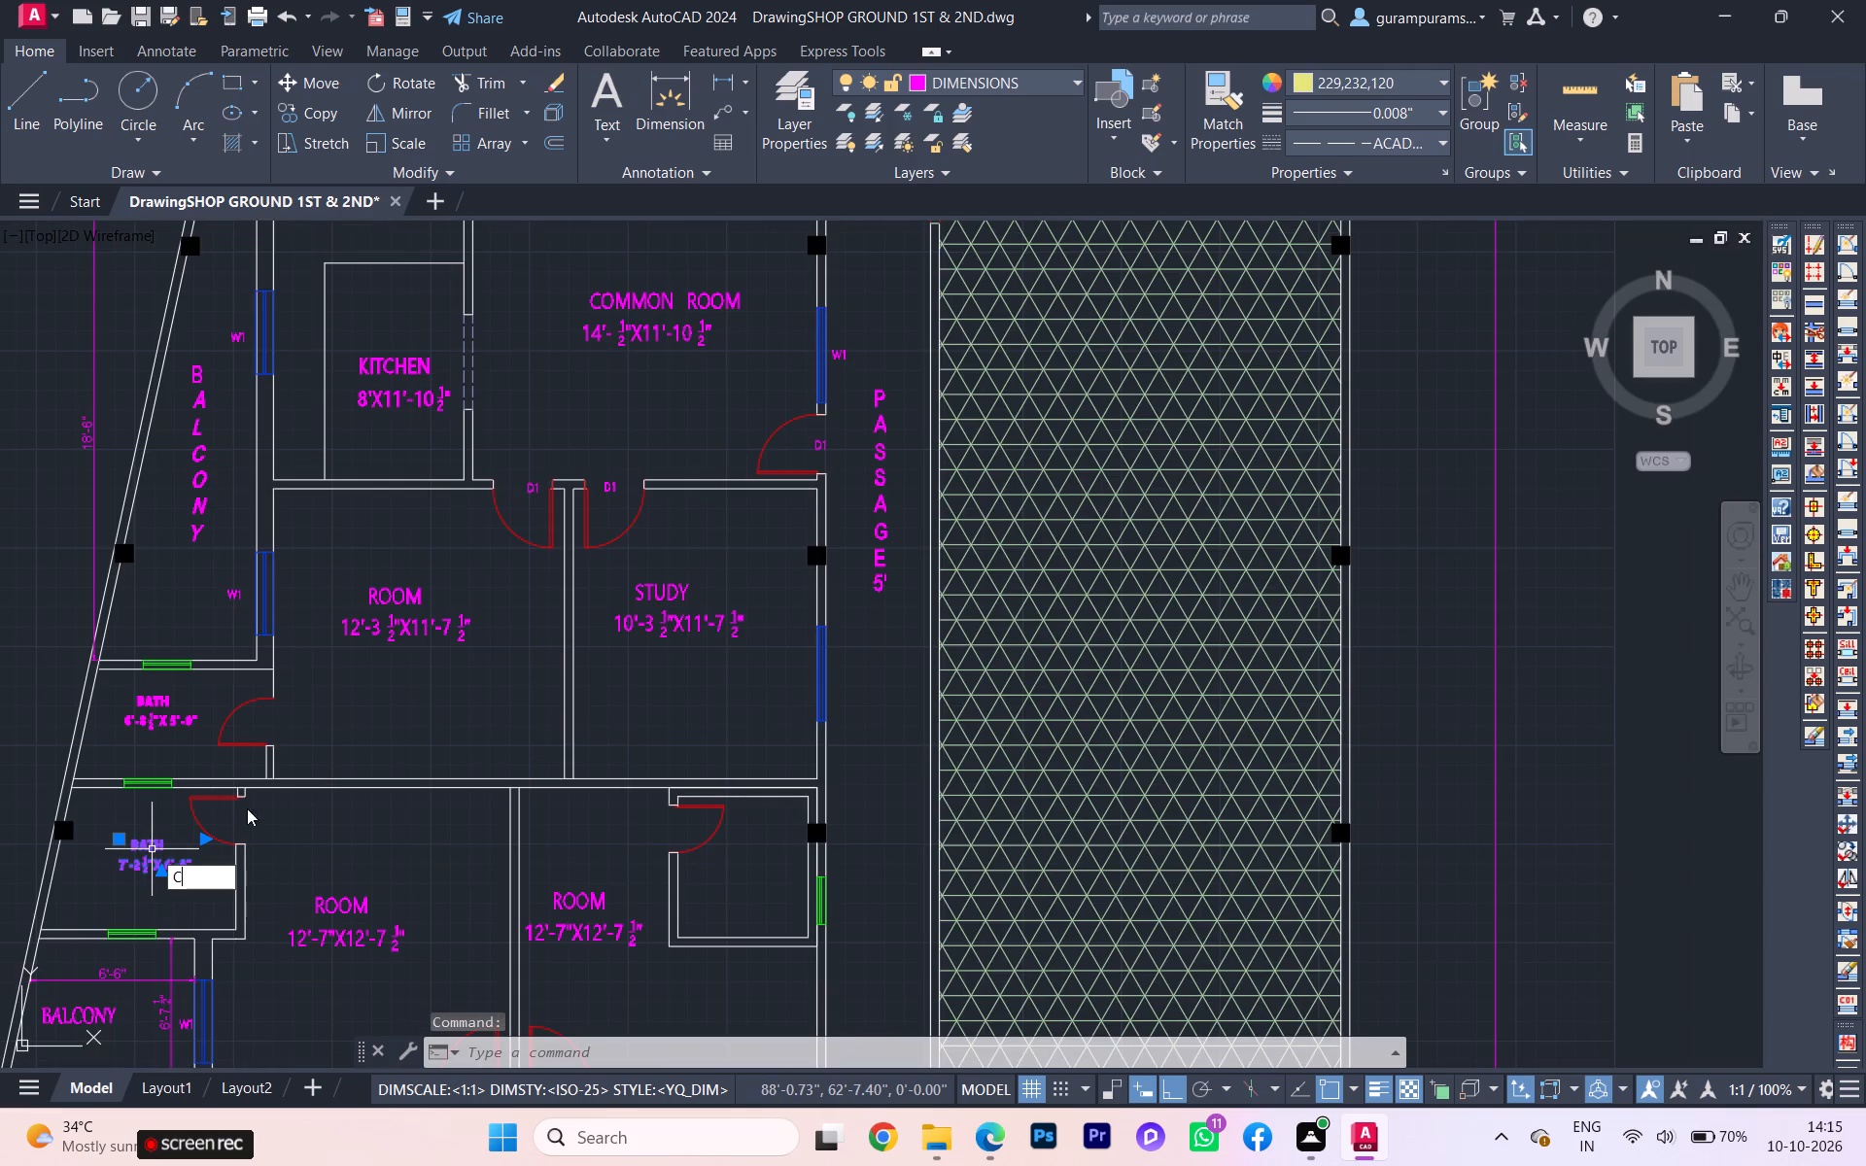
key("o")
key("Return")
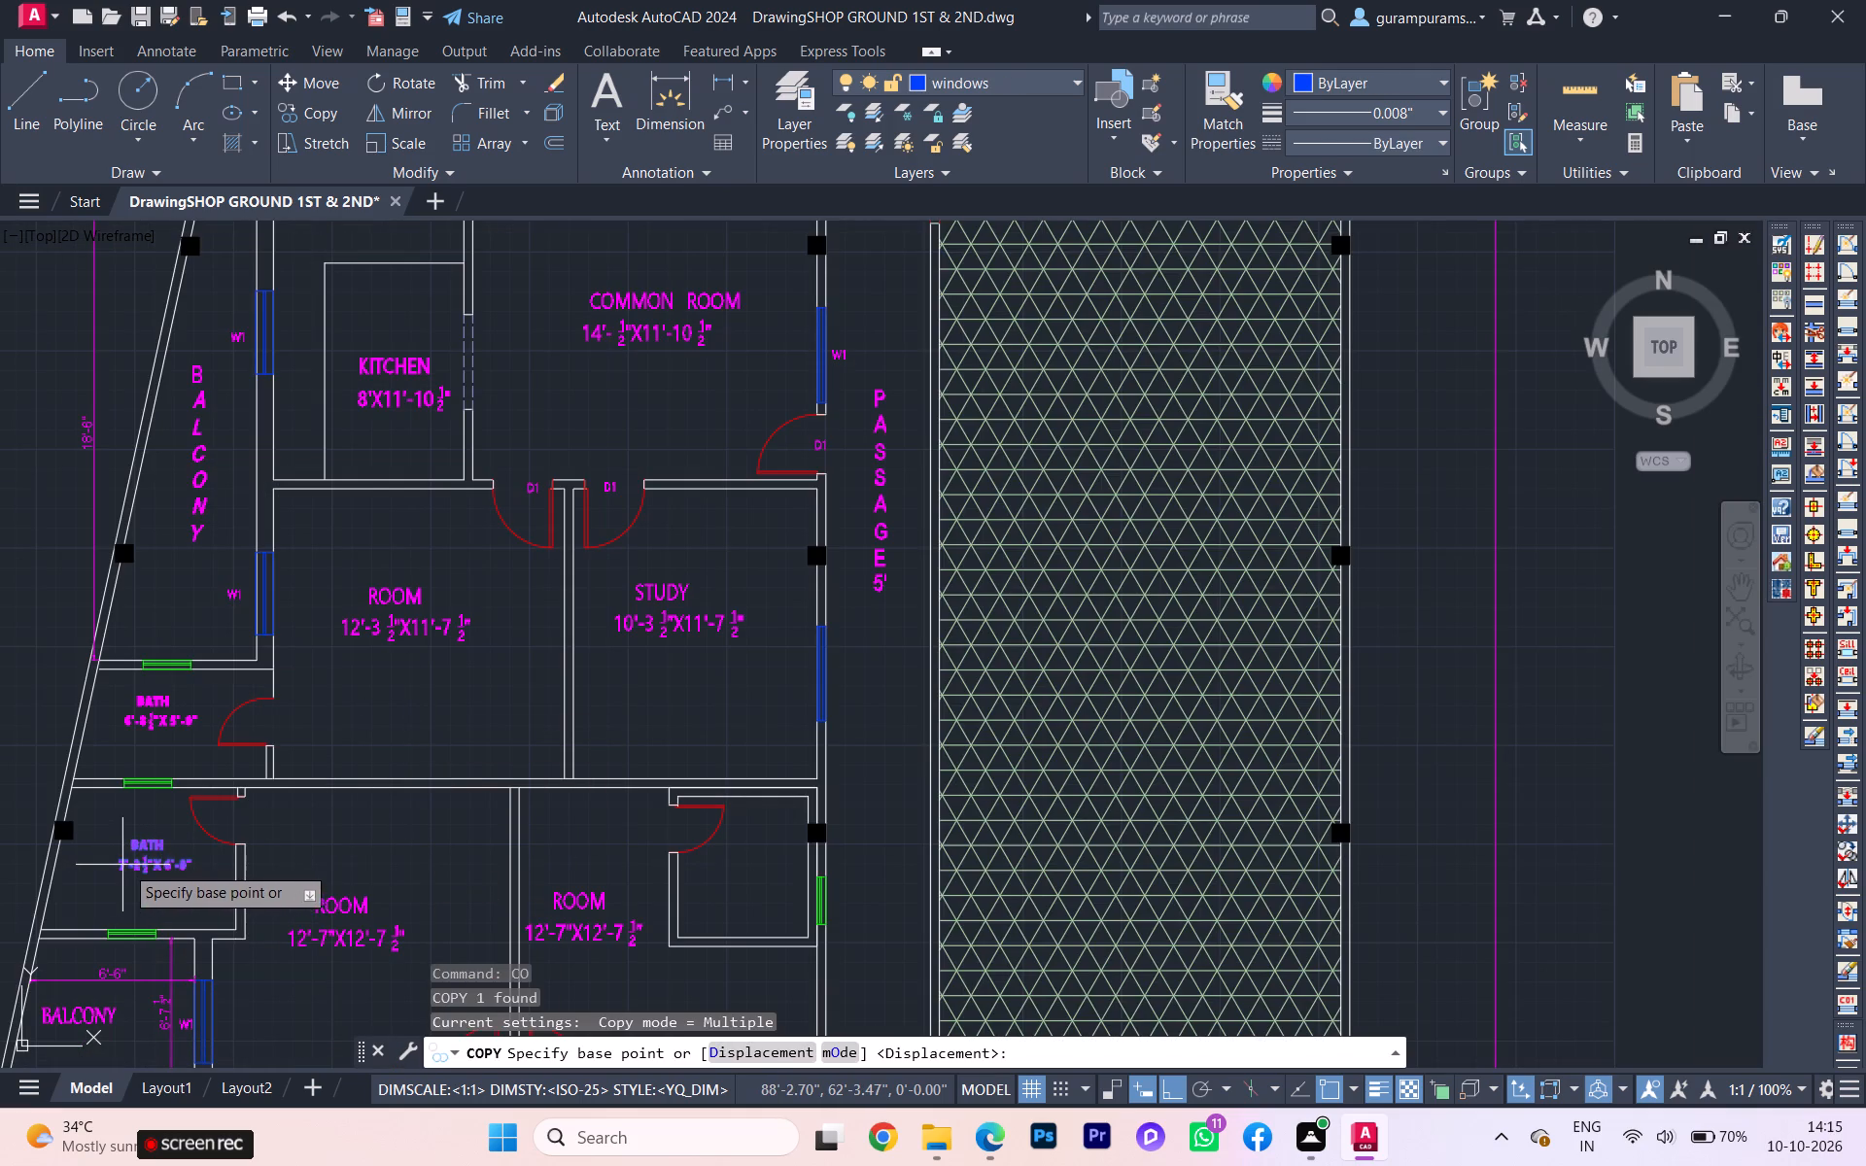
left_click(124, 865)
scroll(727, 888, "up", 1)
left_click(727, 888)
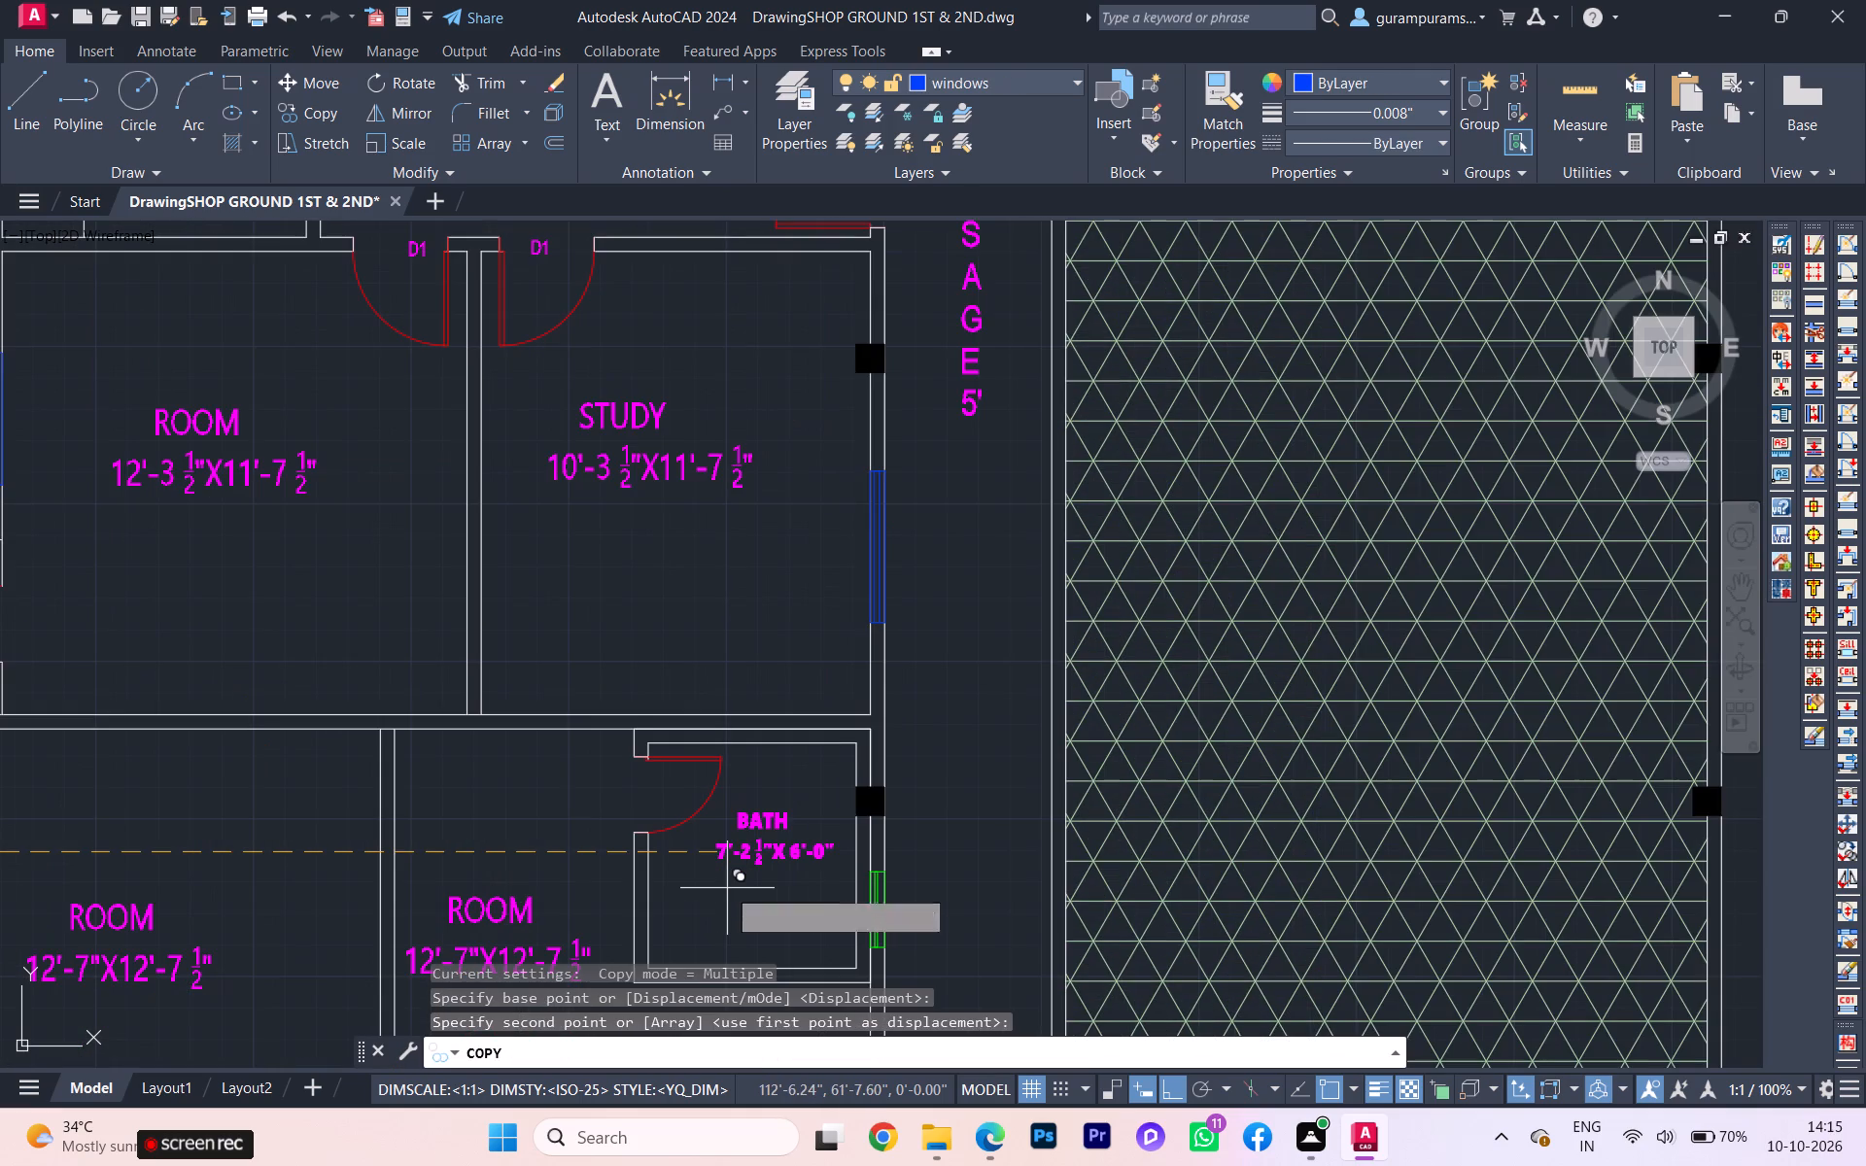
key("Escape")
Change the size in the copied bath label to 5'-6"X 5'-11".
scroll(768, 873, "up", 2)
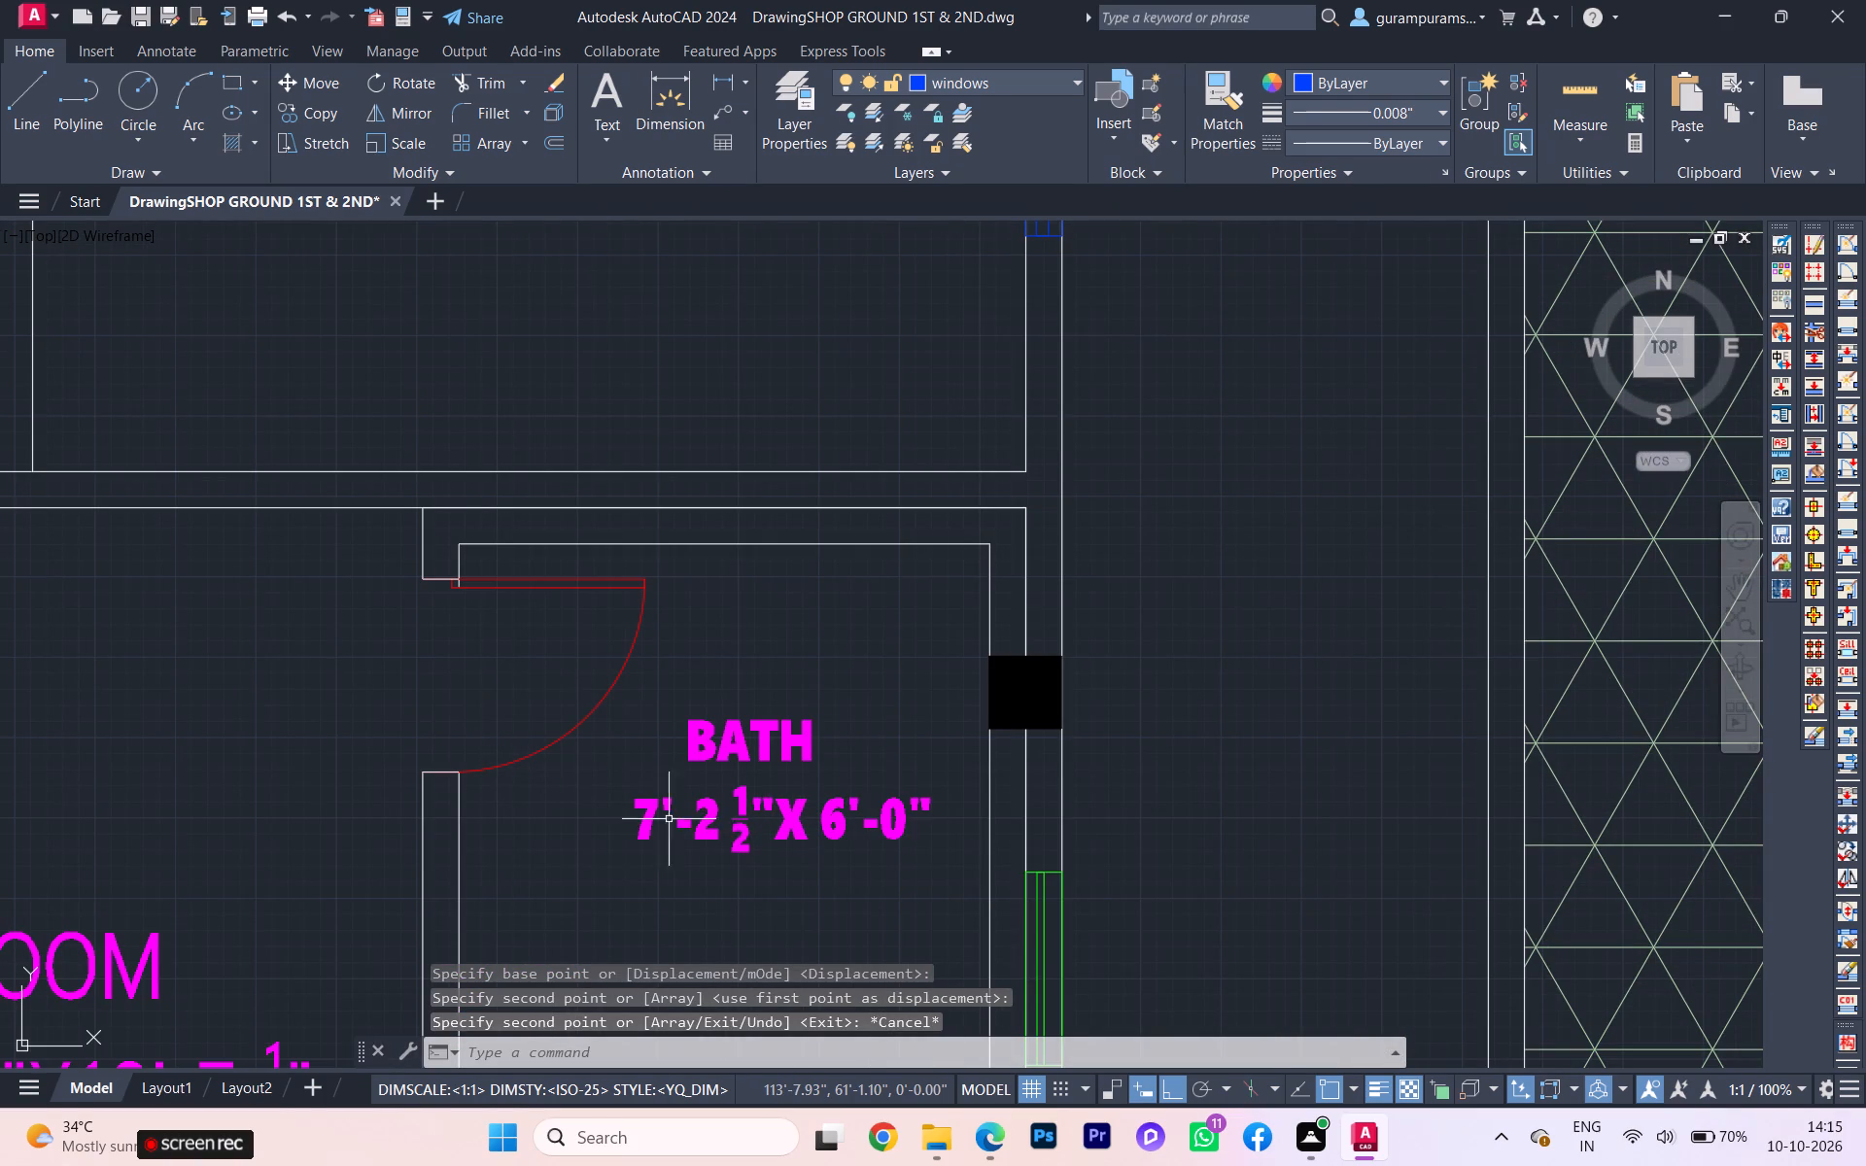
double_click(656, 817)
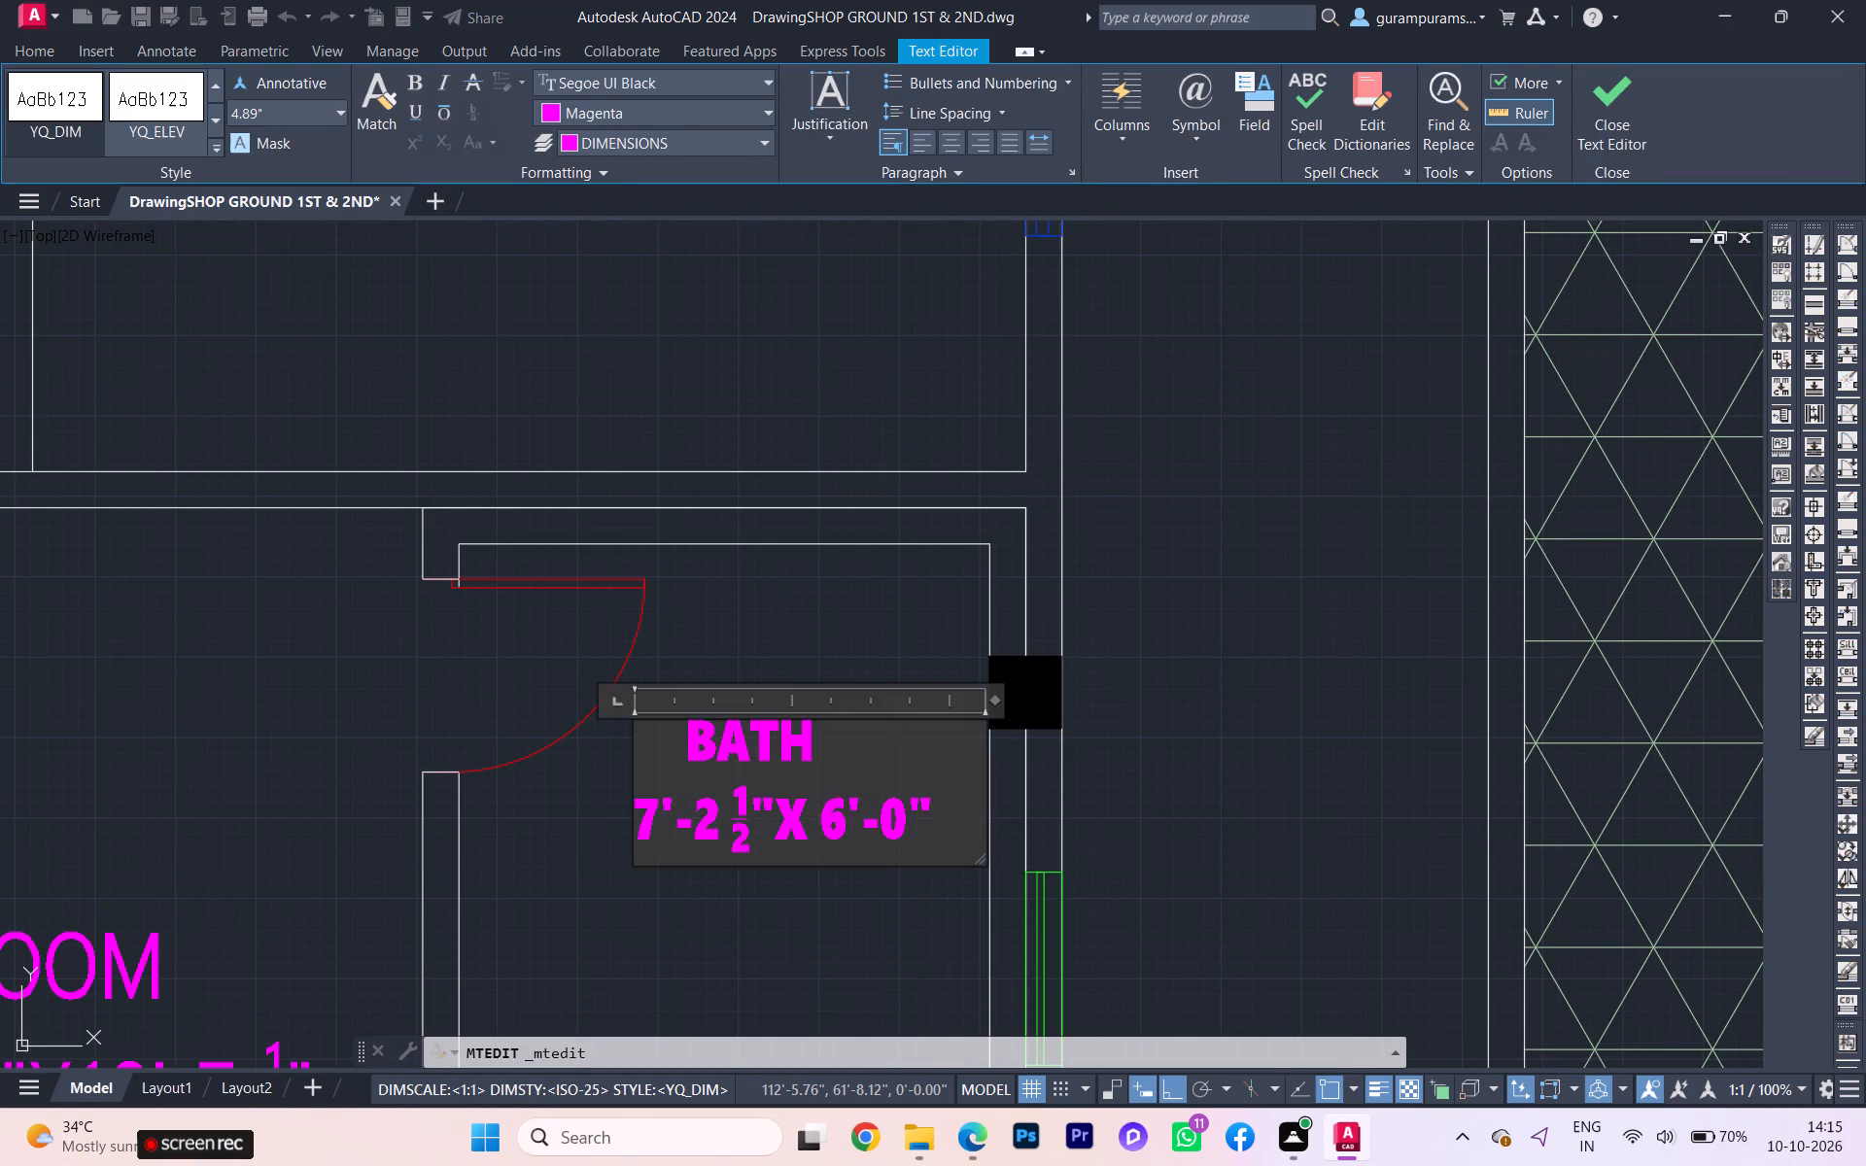
key("BackSpace")
key("5")
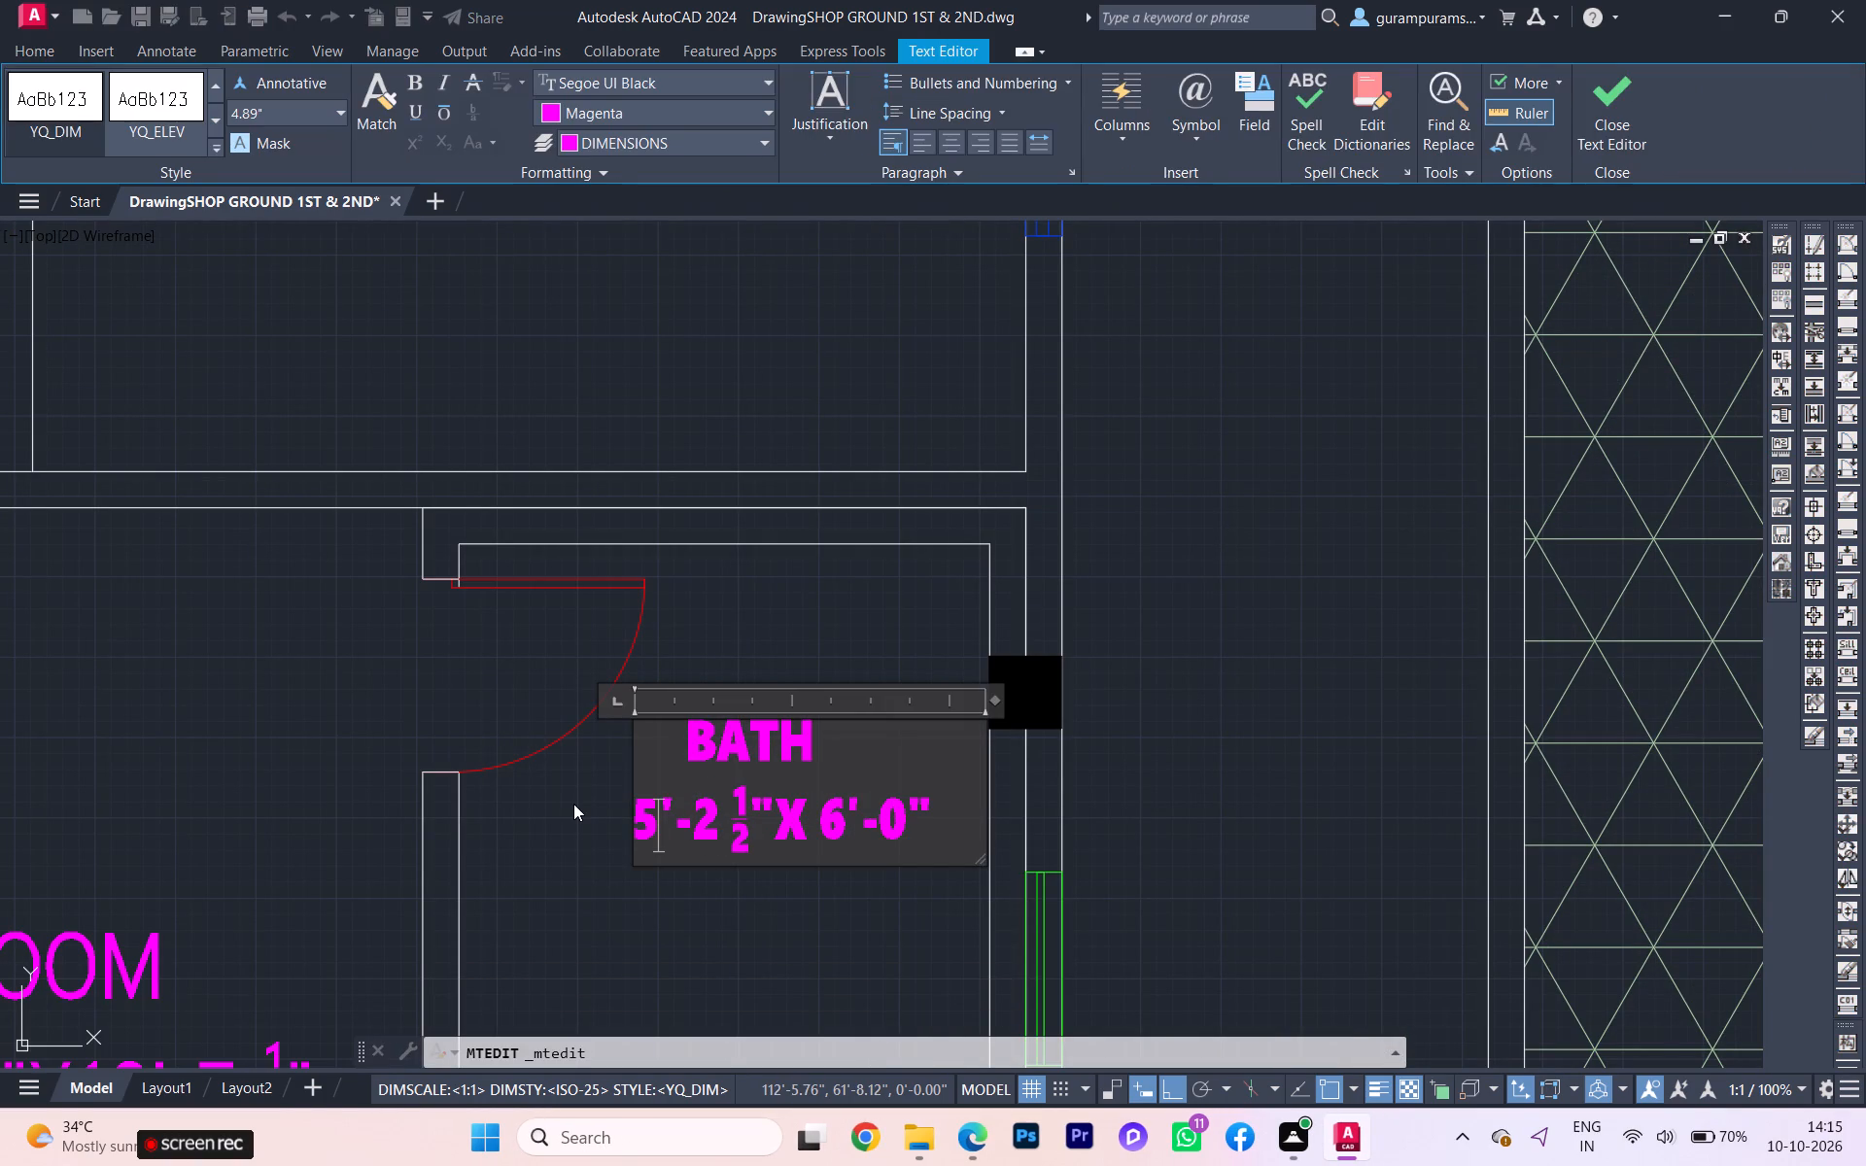
left_click(746, 826)
key("BackSpace")
key("BackSpace")
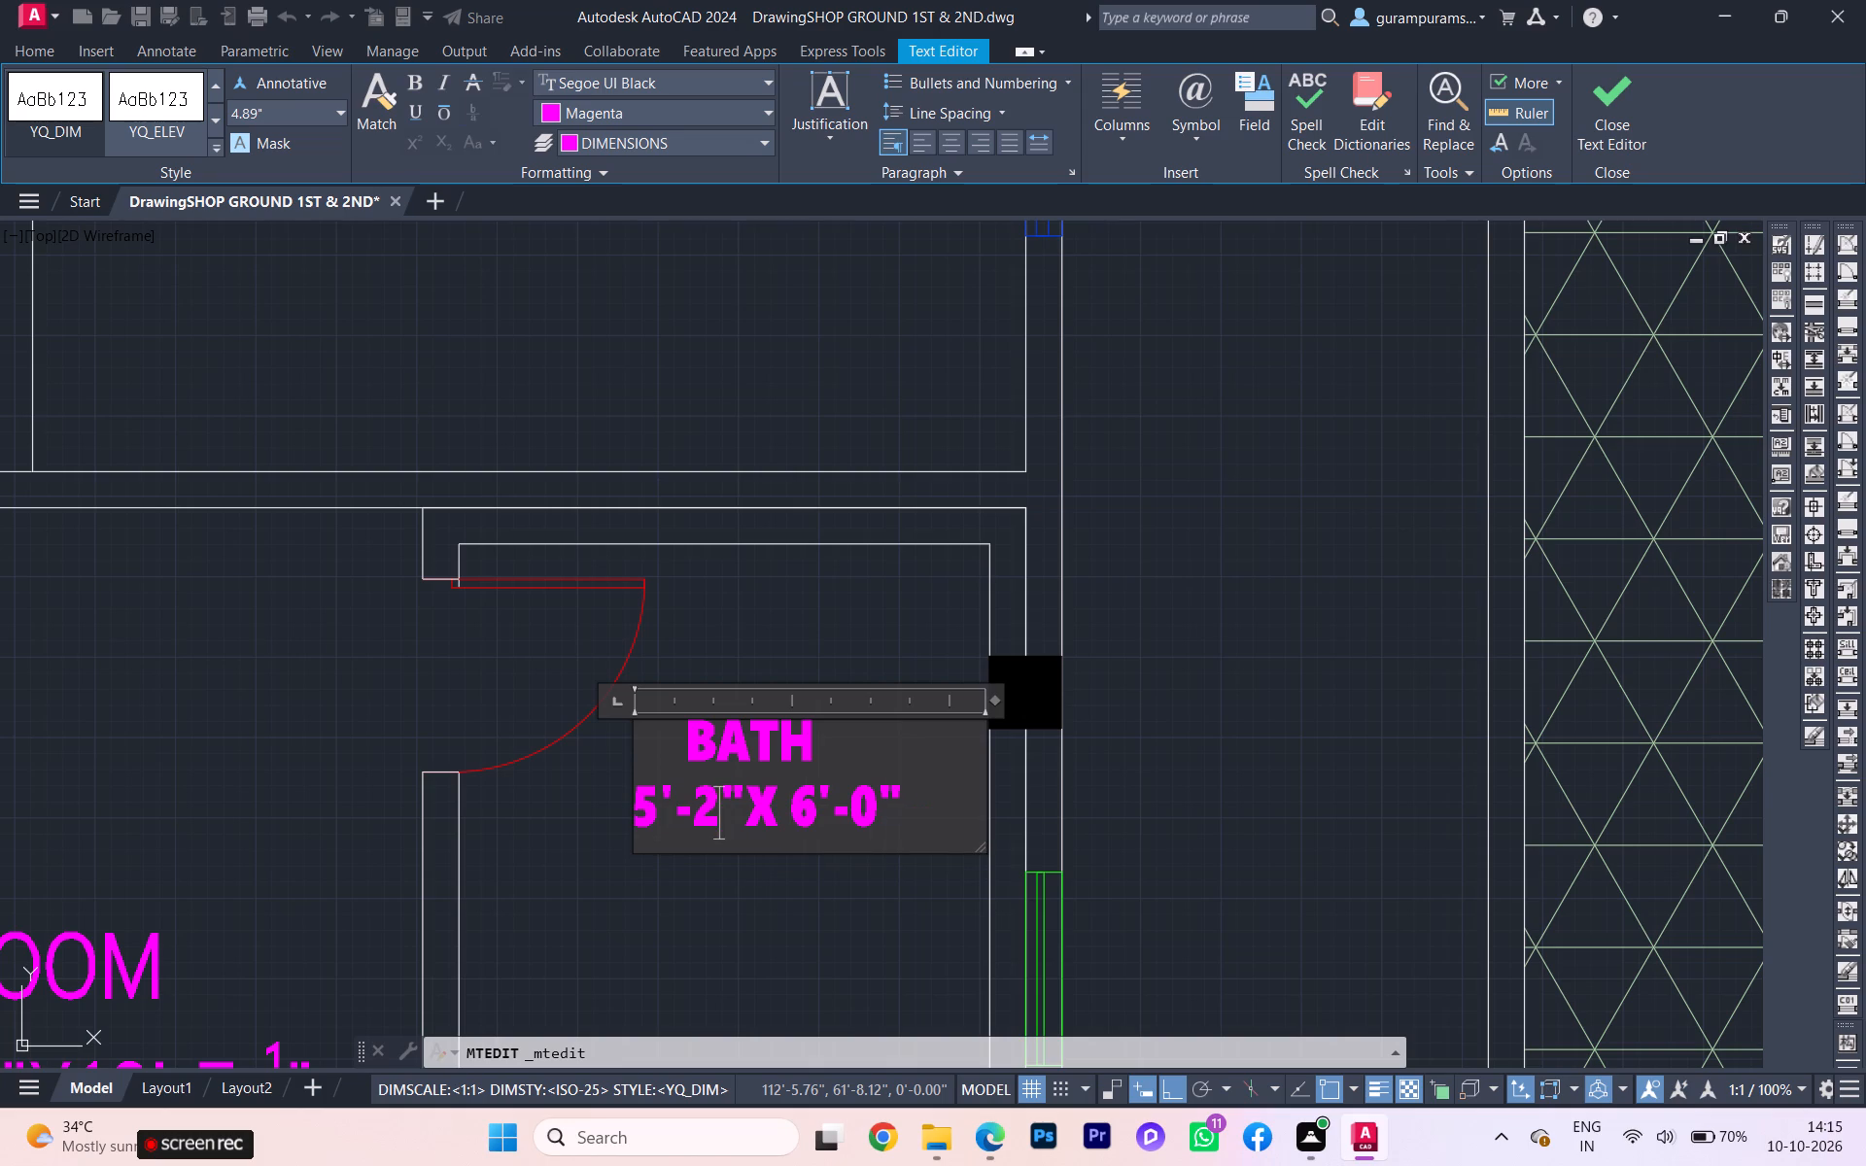
key("BackSpace")
key("6")
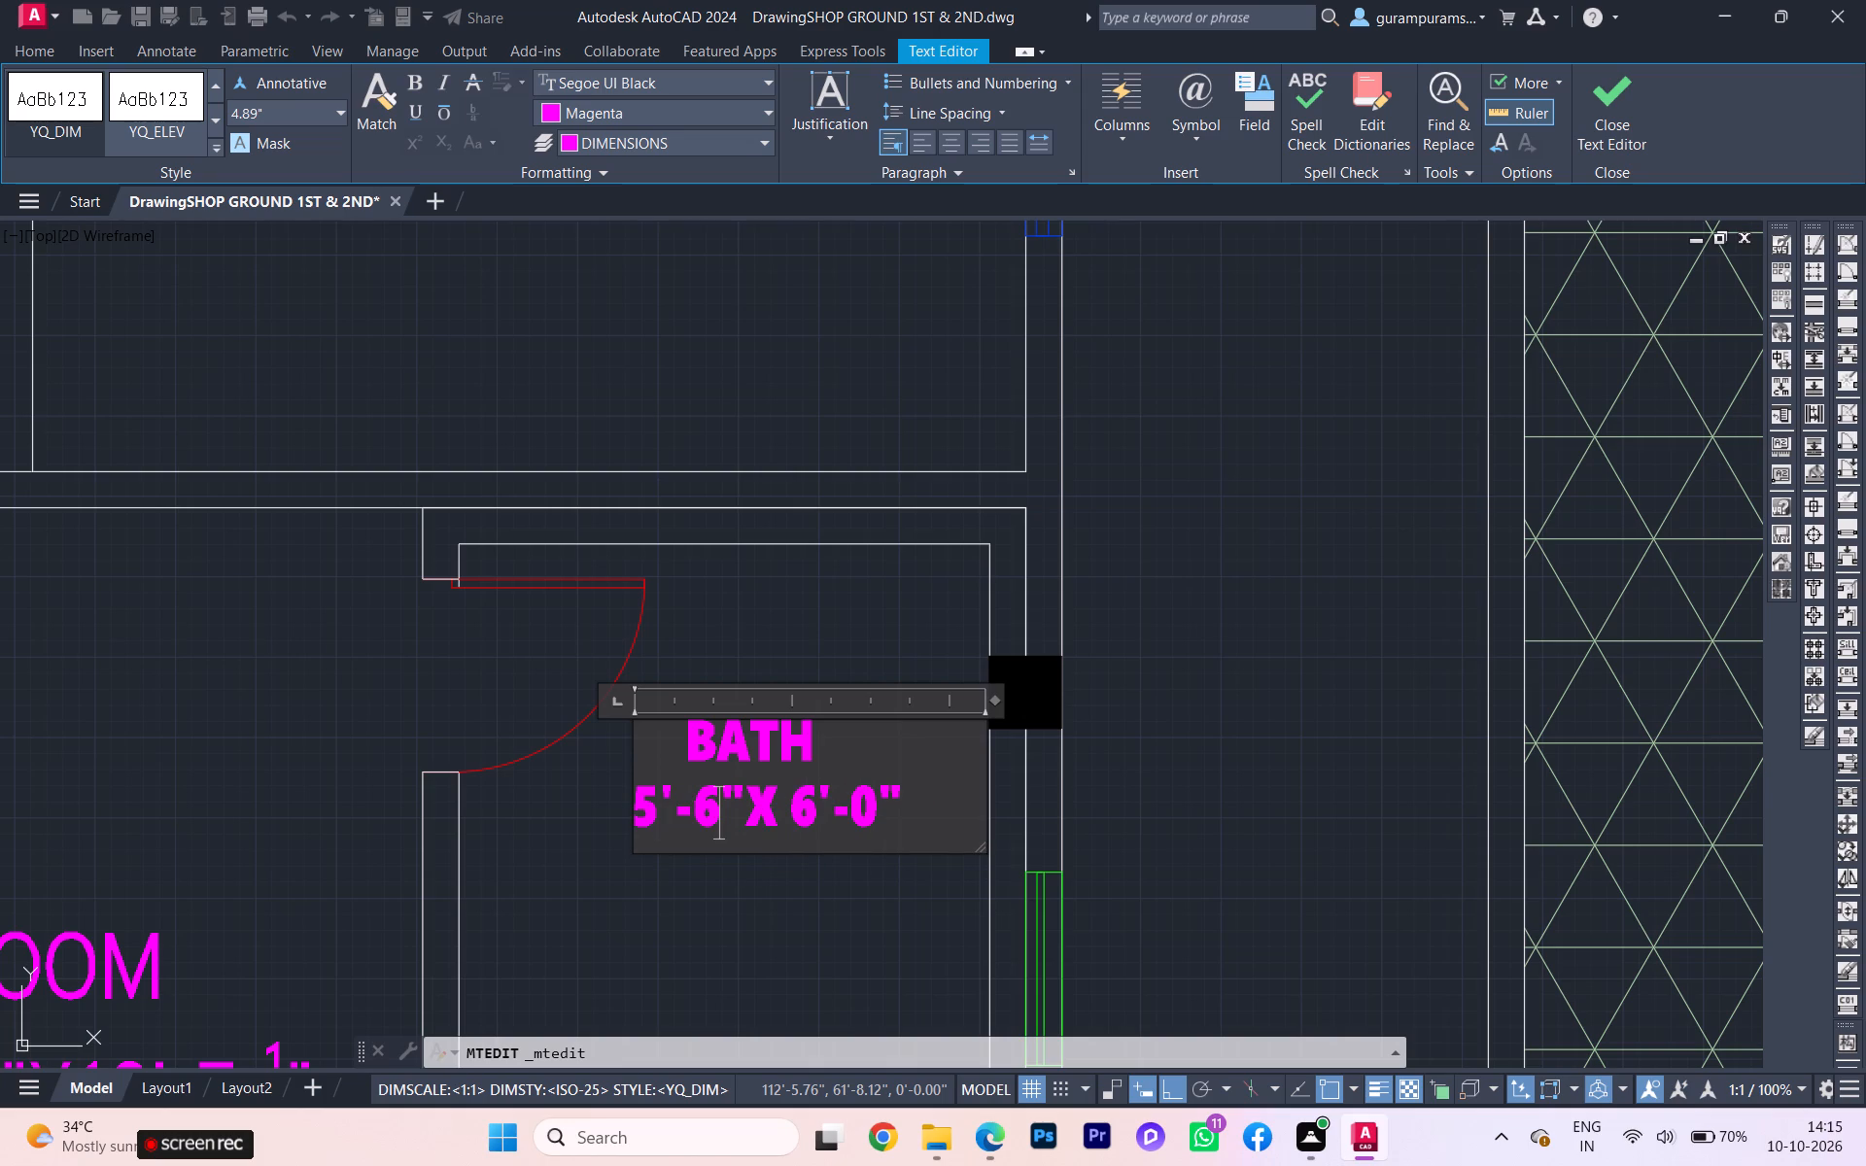
left_click(731, 789)
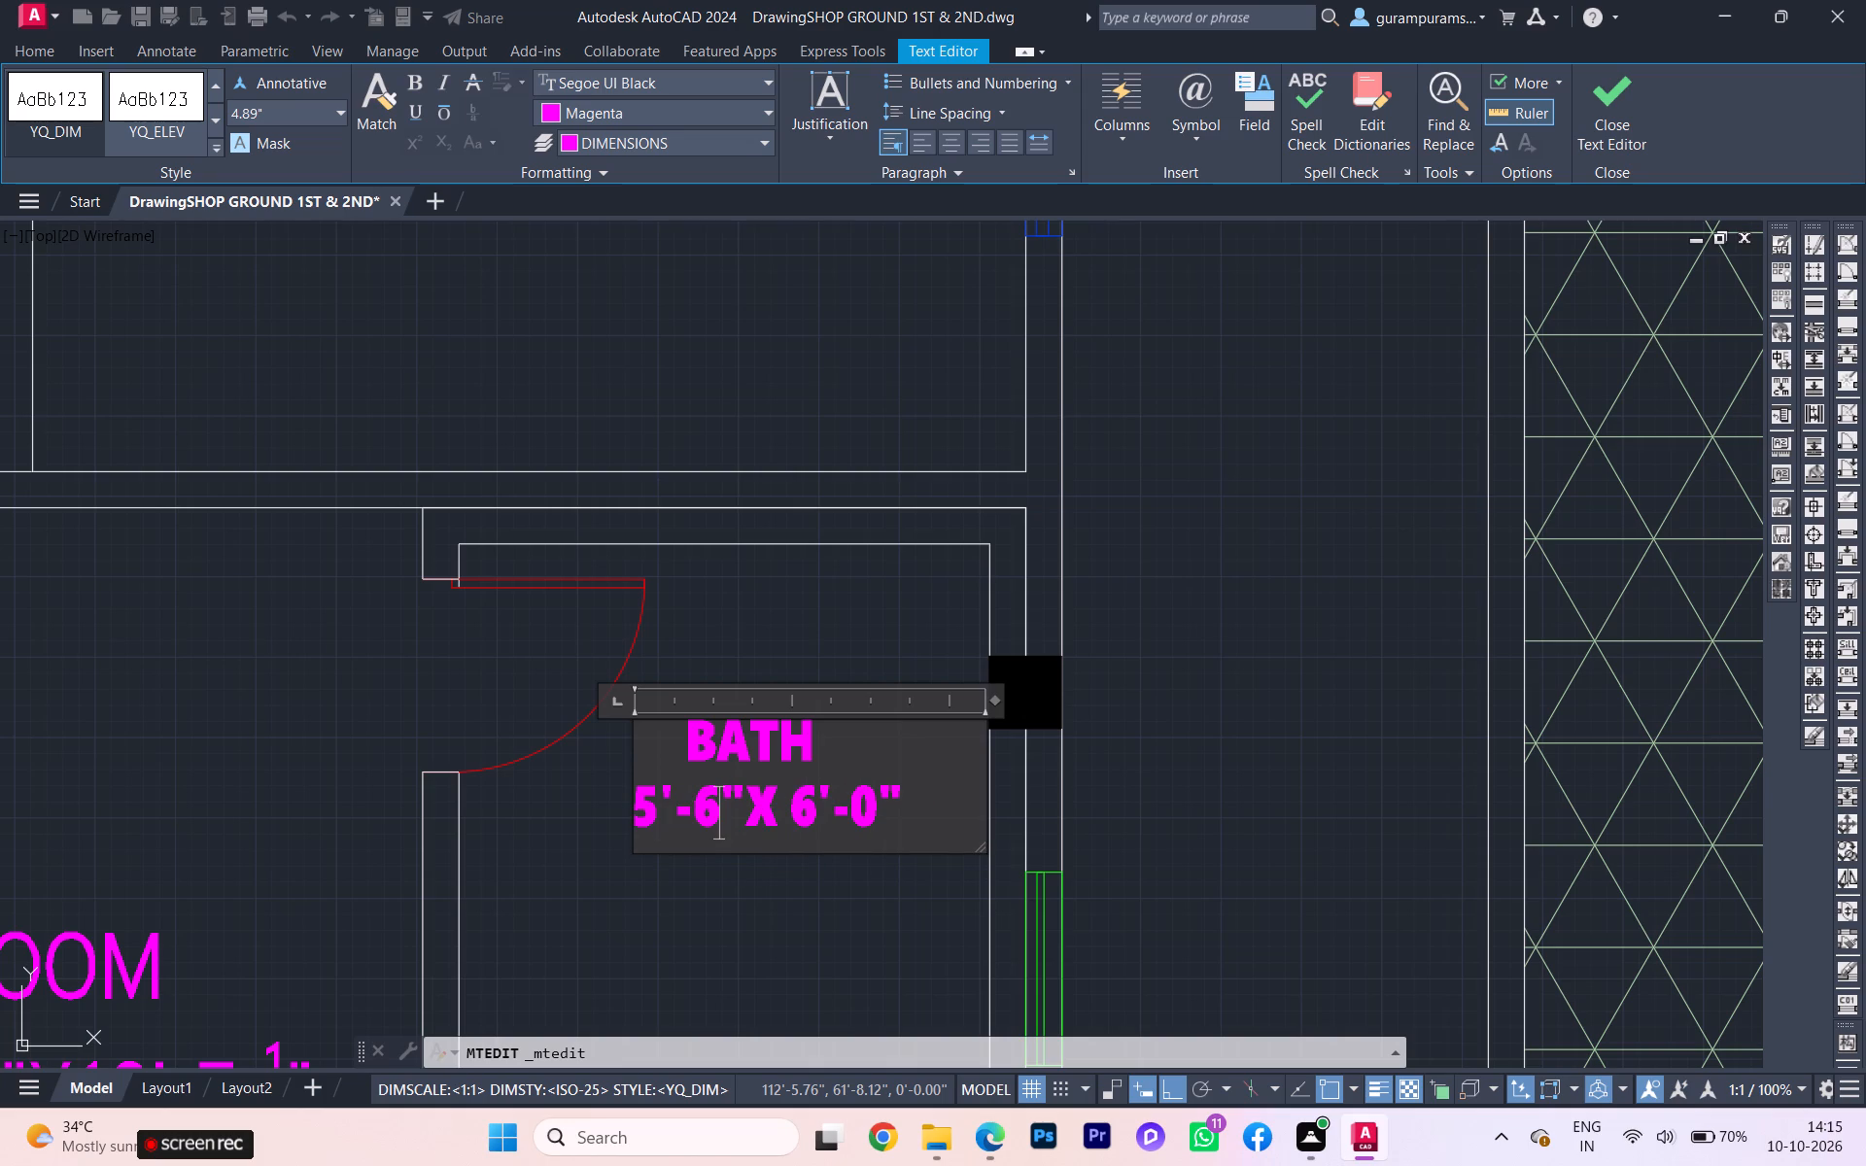
left_click(817, 802)
scroll(391, 764, "down", 2)
key("BackSpace")
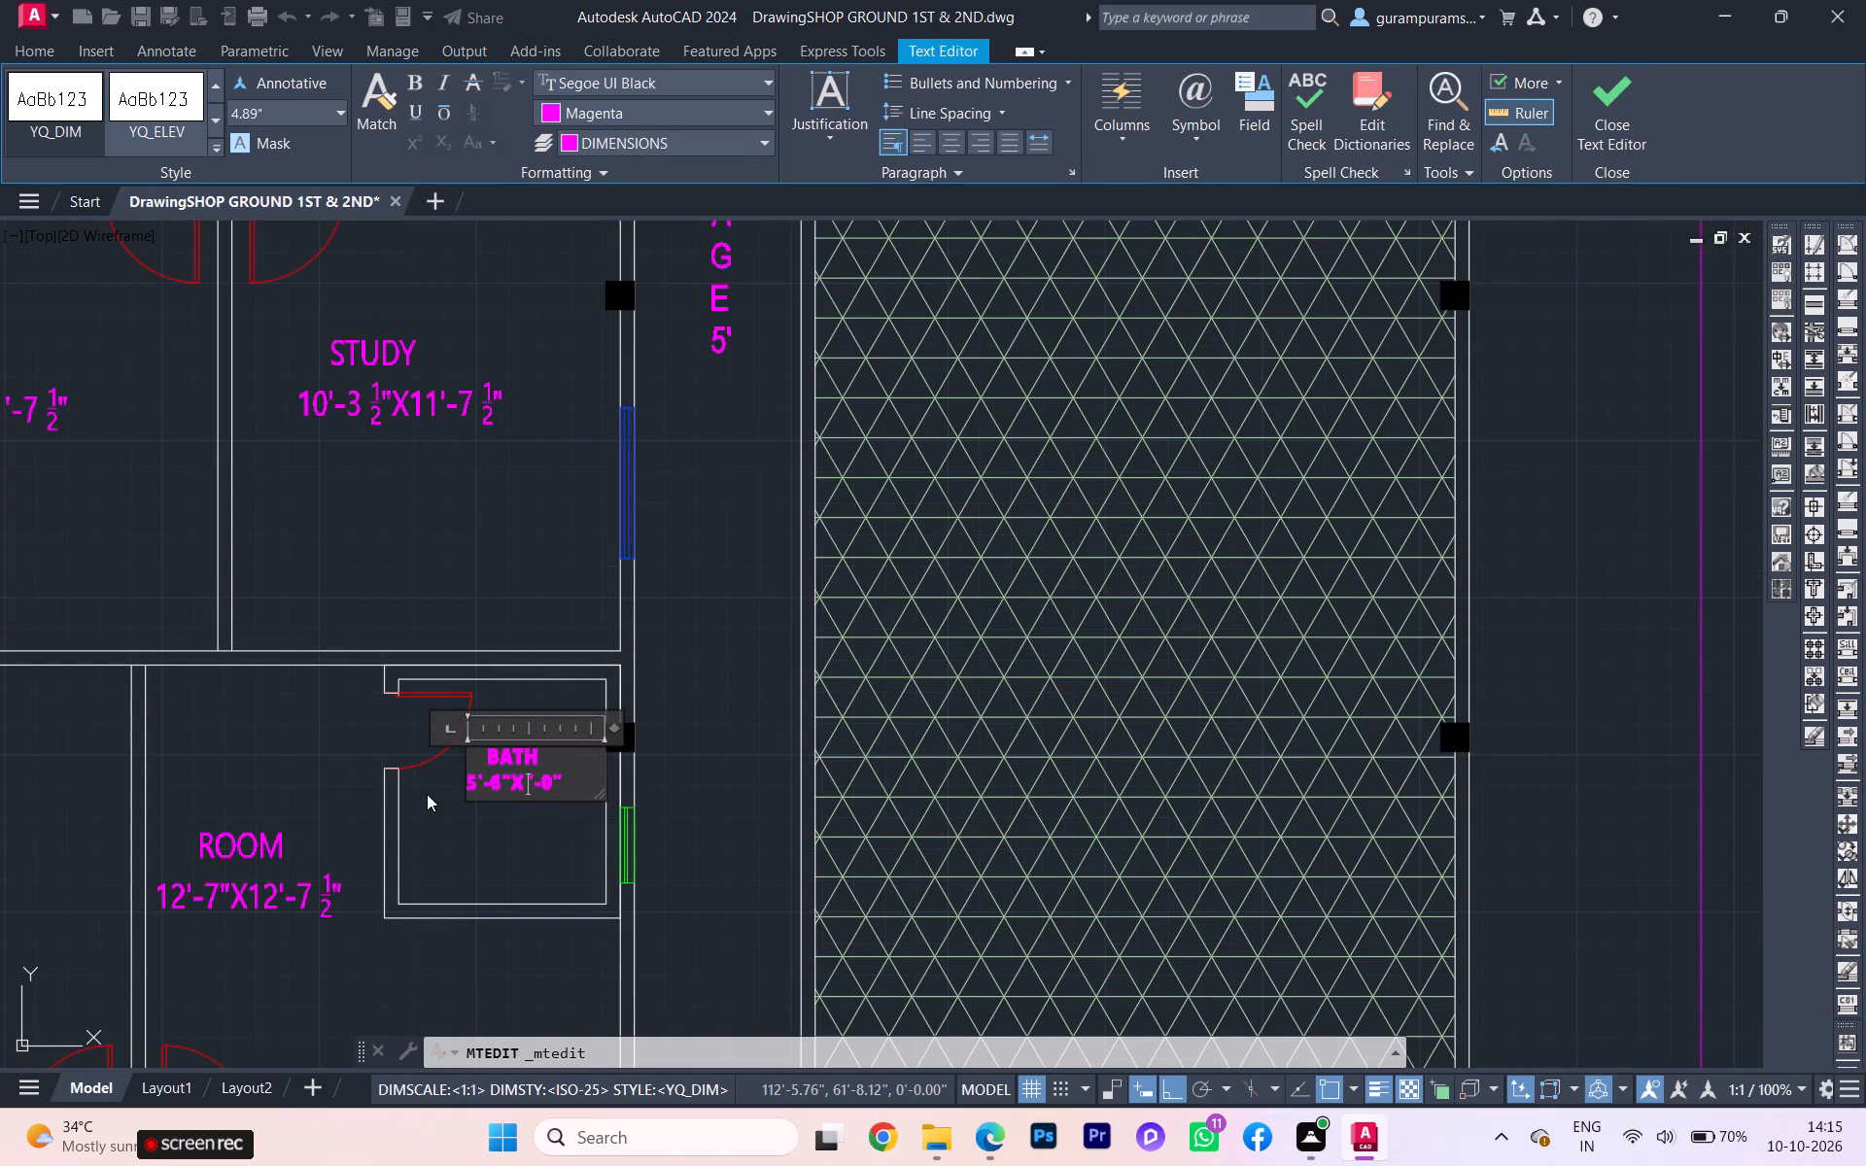
key("5")
scroll(518, 806, "up", 3)
left_click(639, 753)
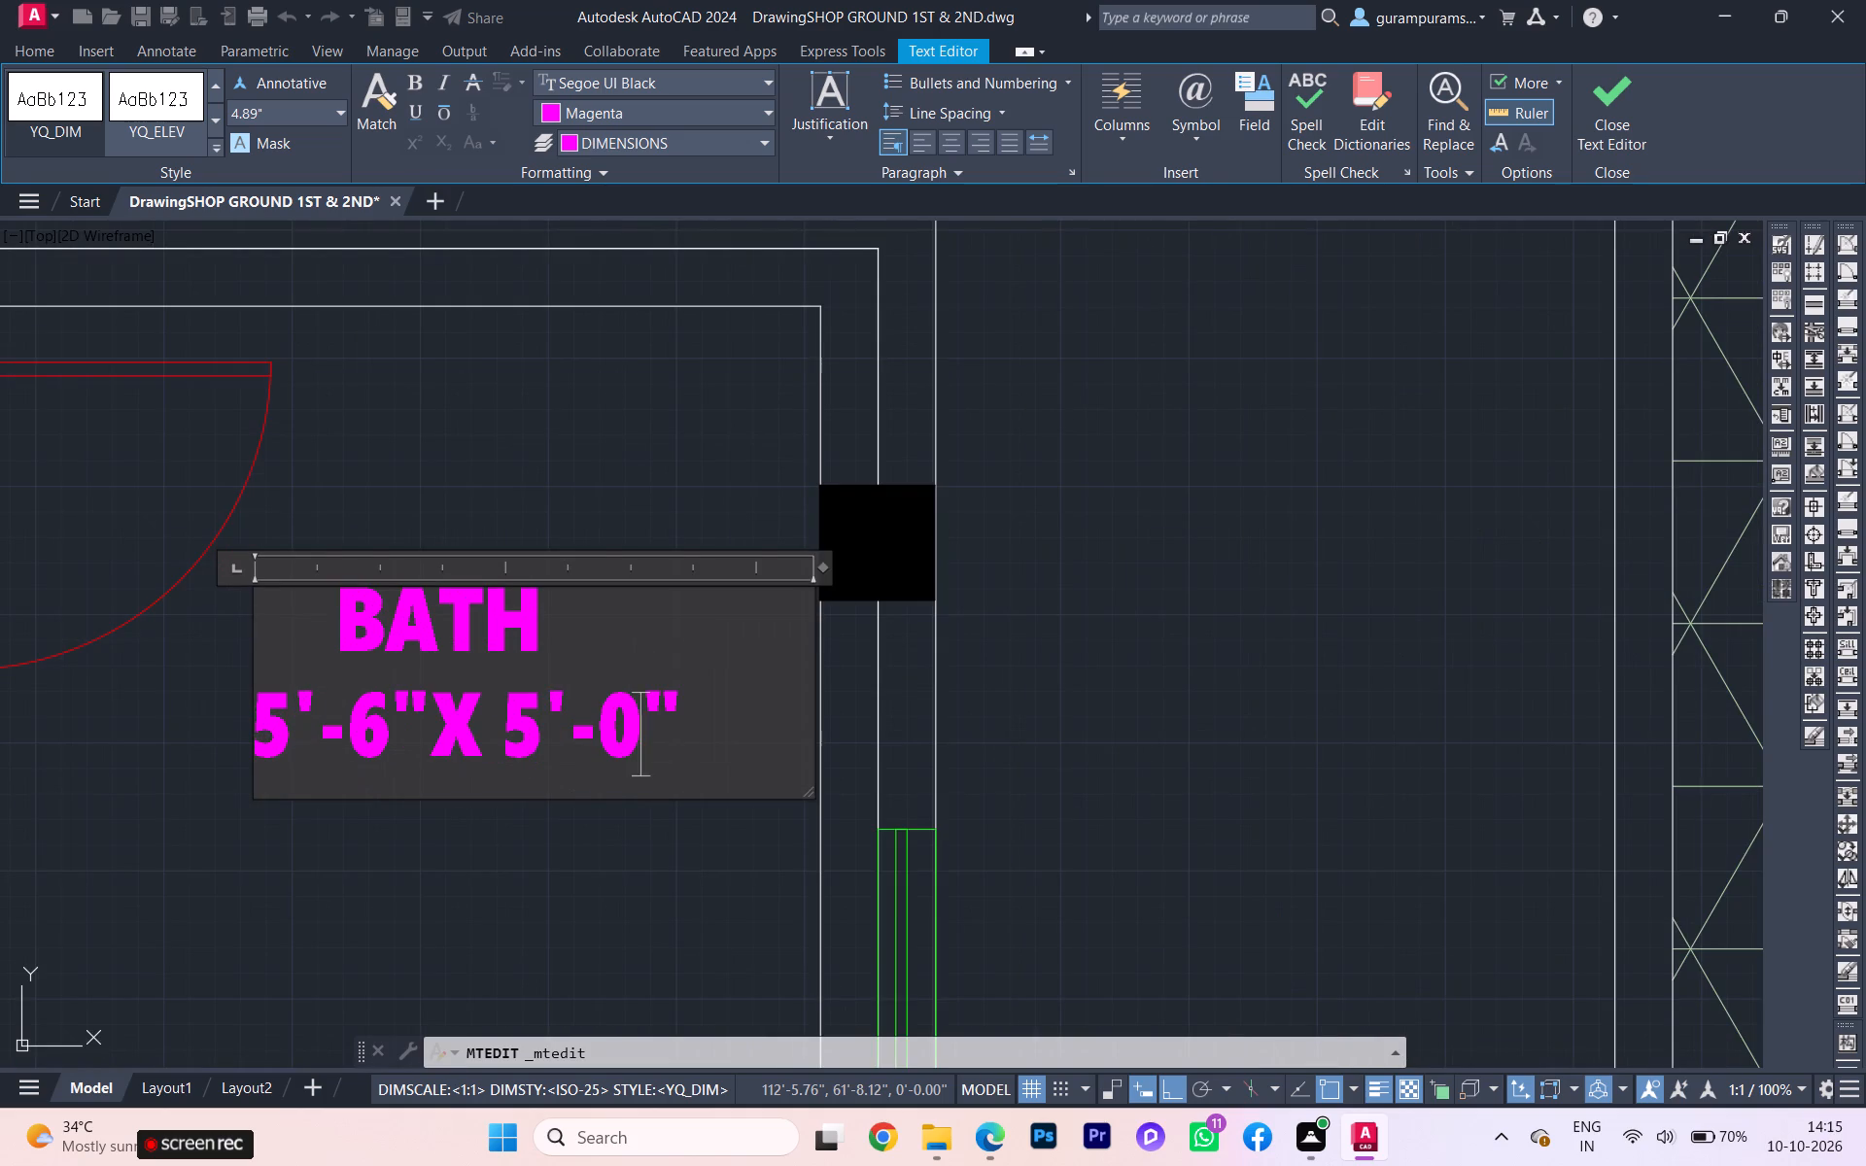
key("BackSpace")
key("1")
key("1")
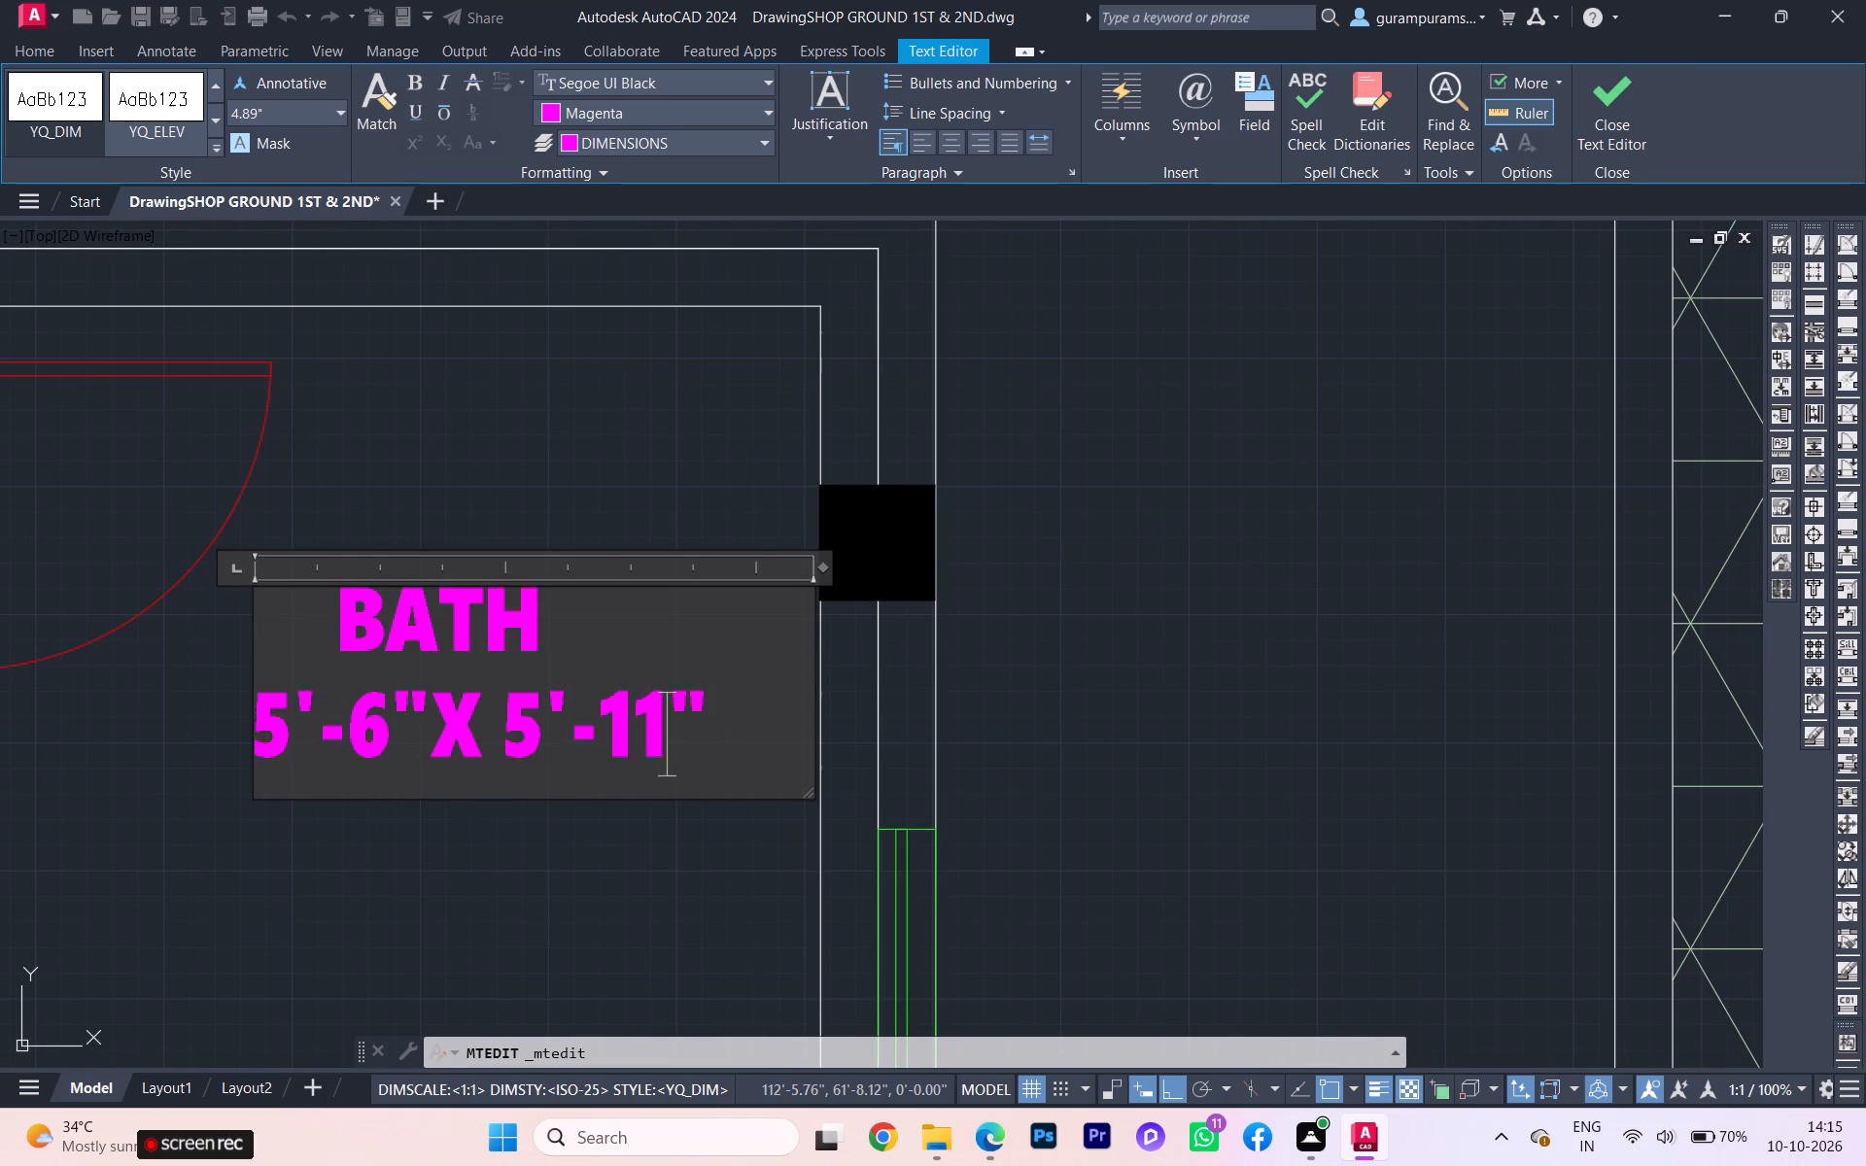
left_click(605, 846)
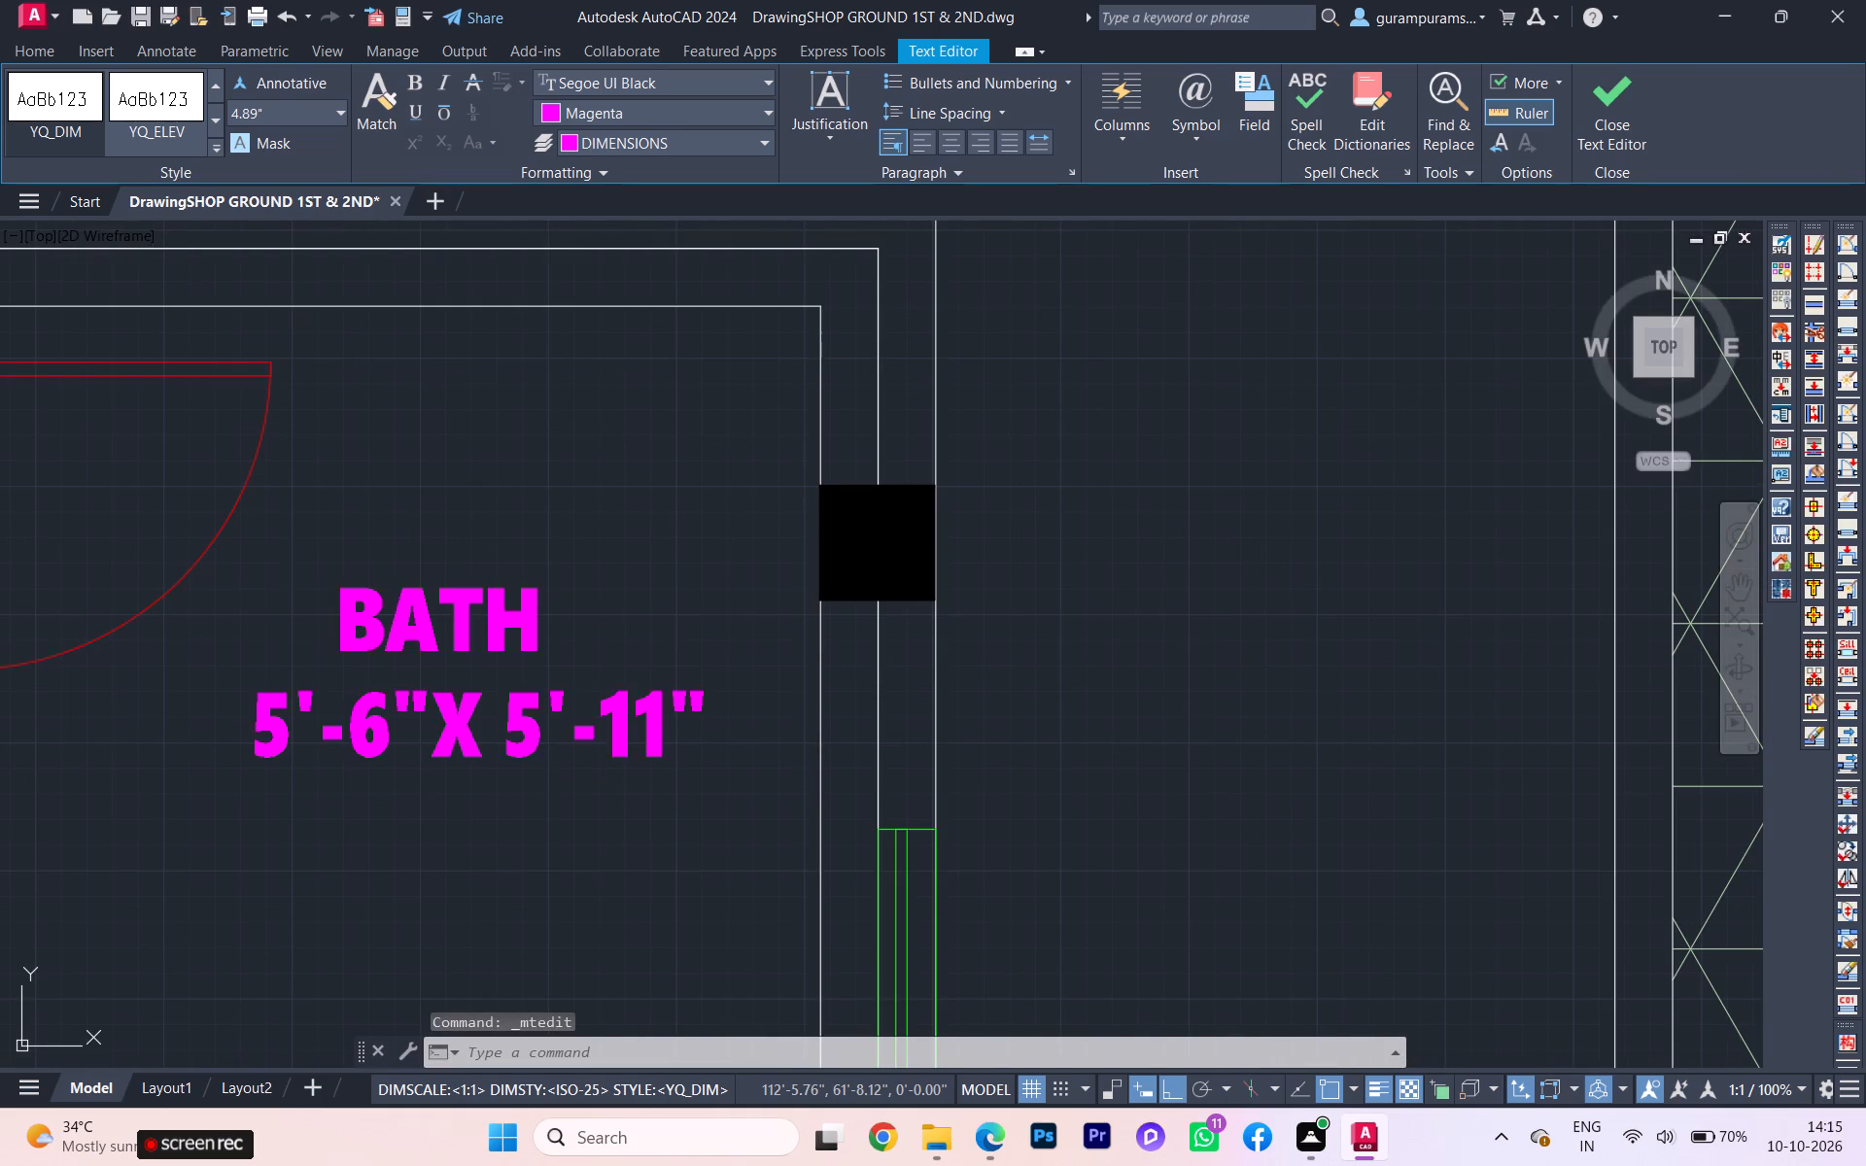
Examine the newly labelled bath and compare the southern rooms with the reference plan.
scroll(493, 838, "down", 4)
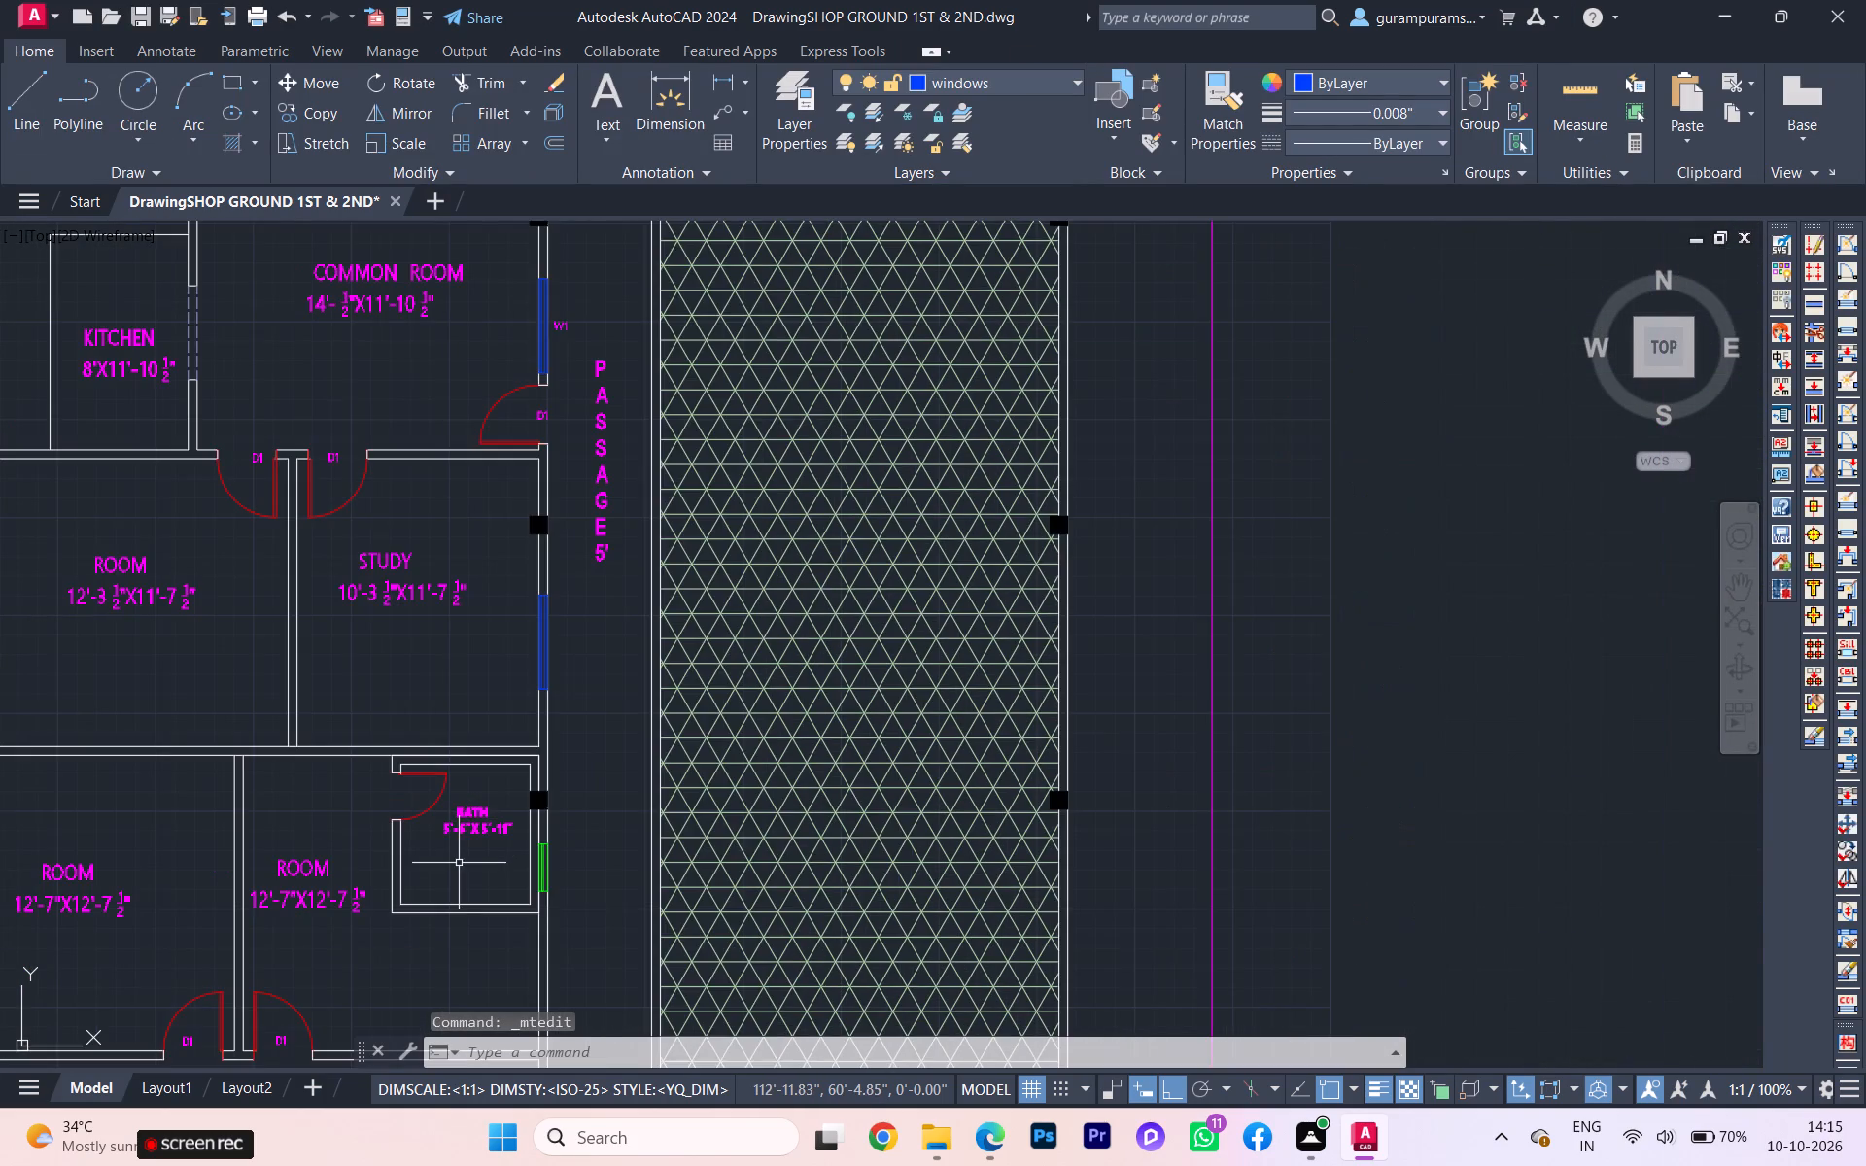
scroll(458, 863, "up", 2)
scroll(457, 870, "down", 1)
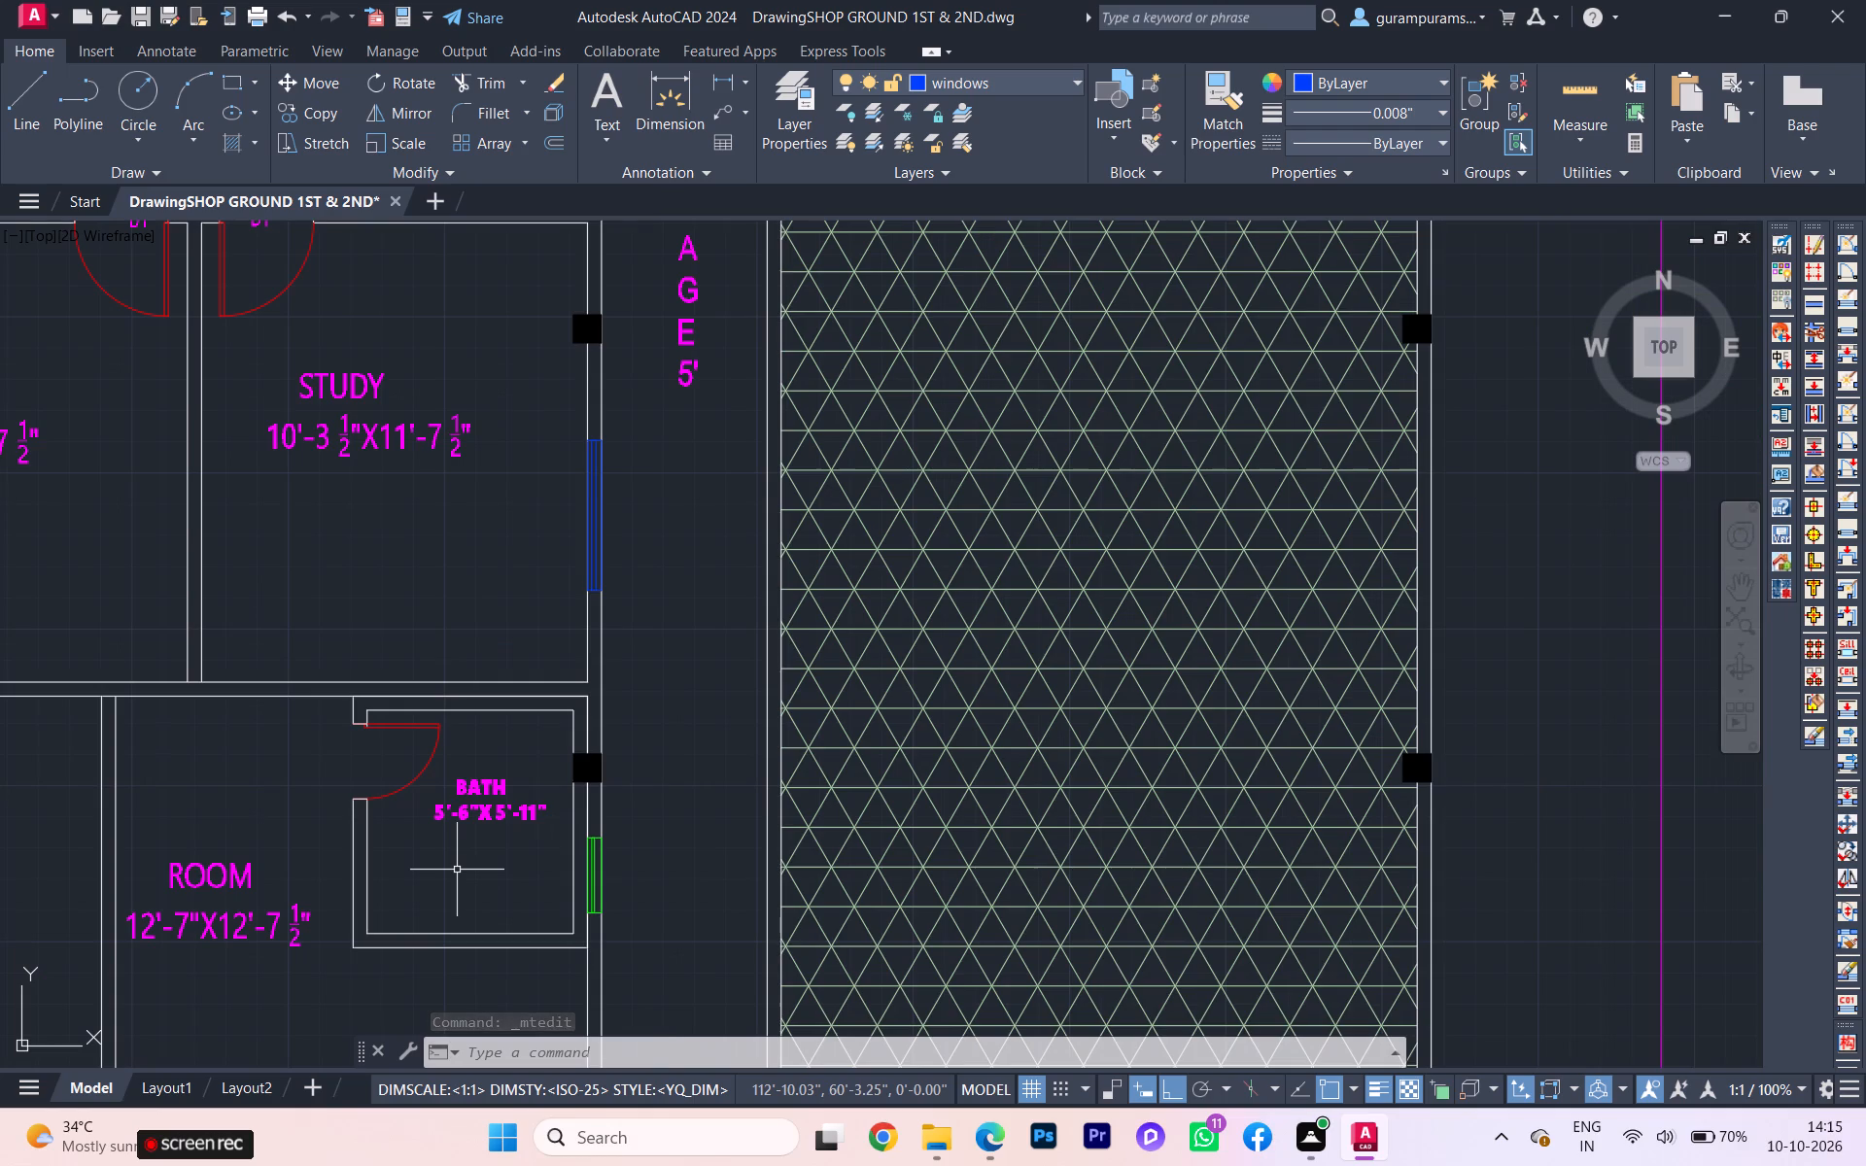
scroll(457, 873, "down", 1)
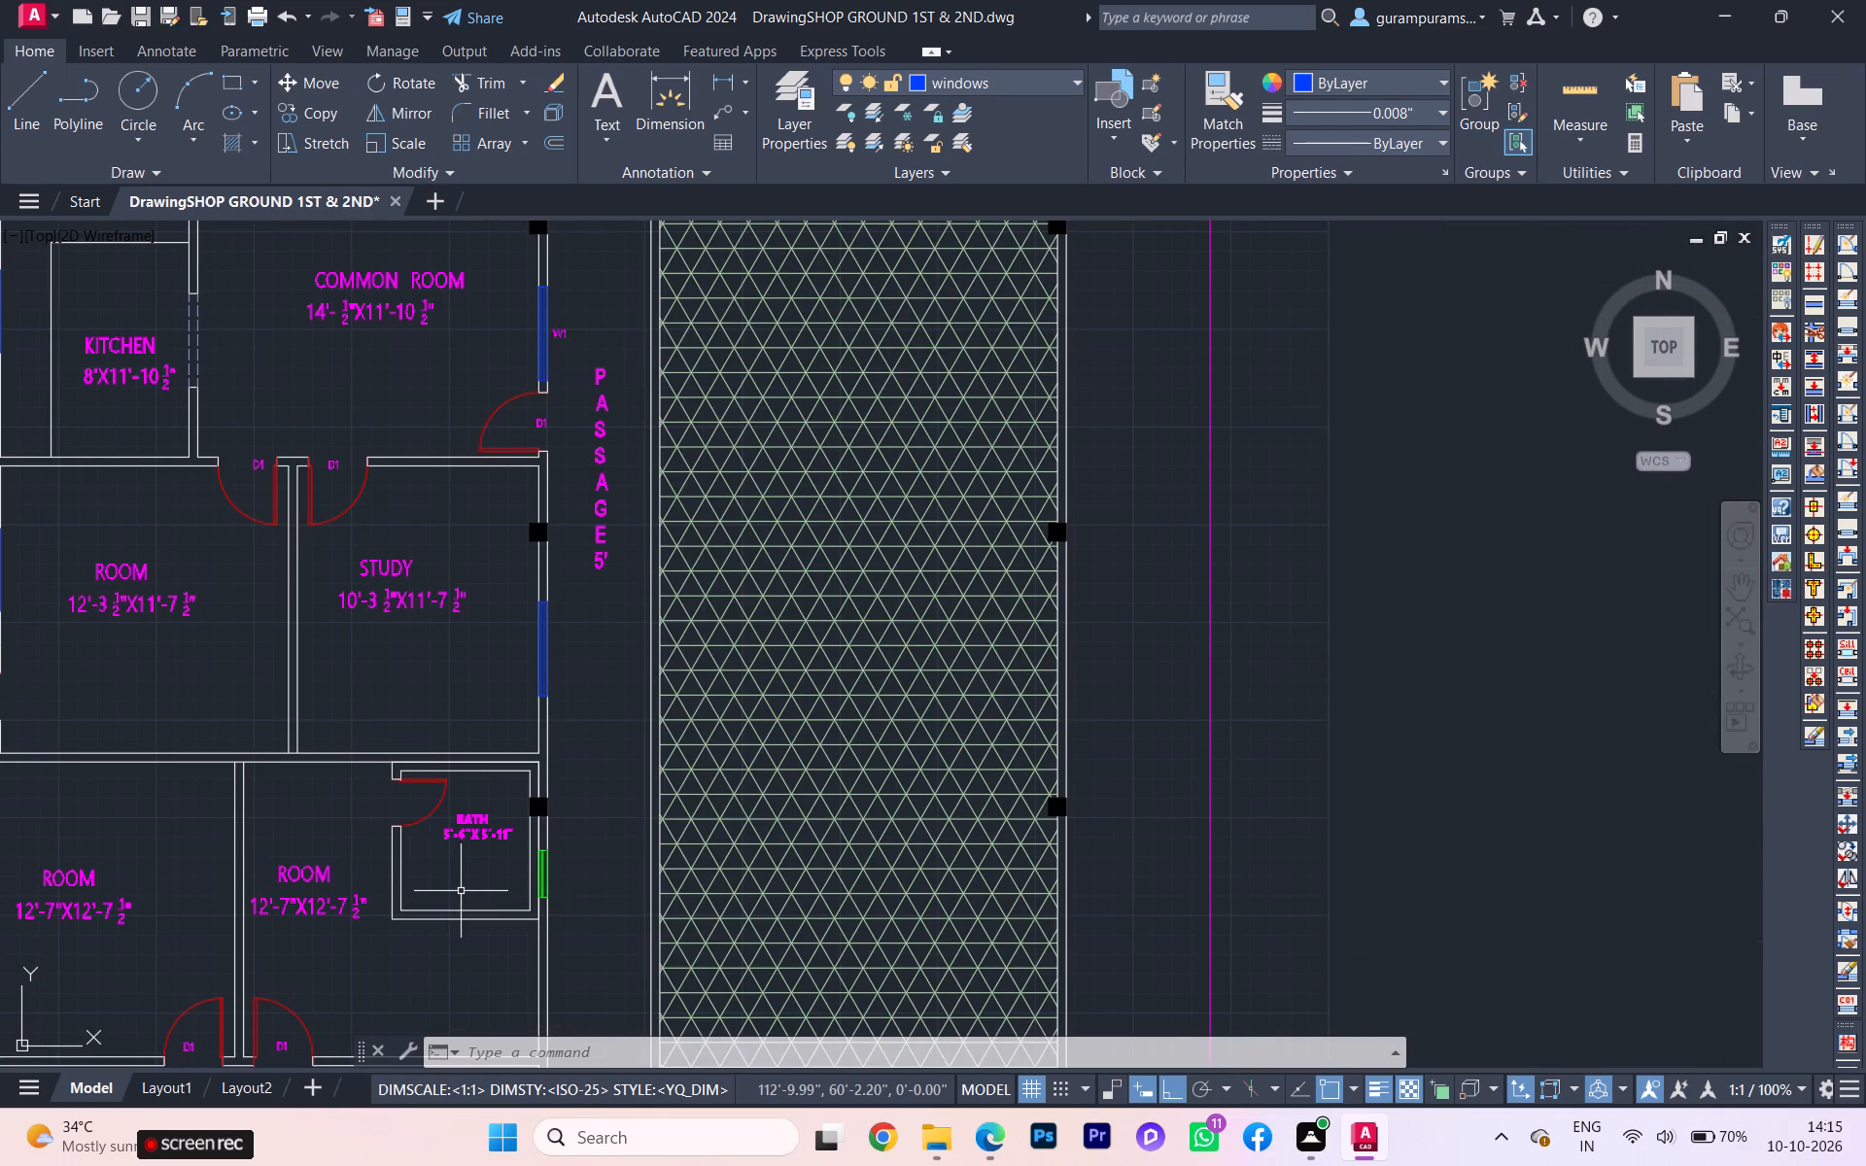
scroll(371, 899, "down", 1)
scroll(271, 898, "down", 1)
scroll(271, 898, "up", 1)
scroll(271, 898, "down", 1)
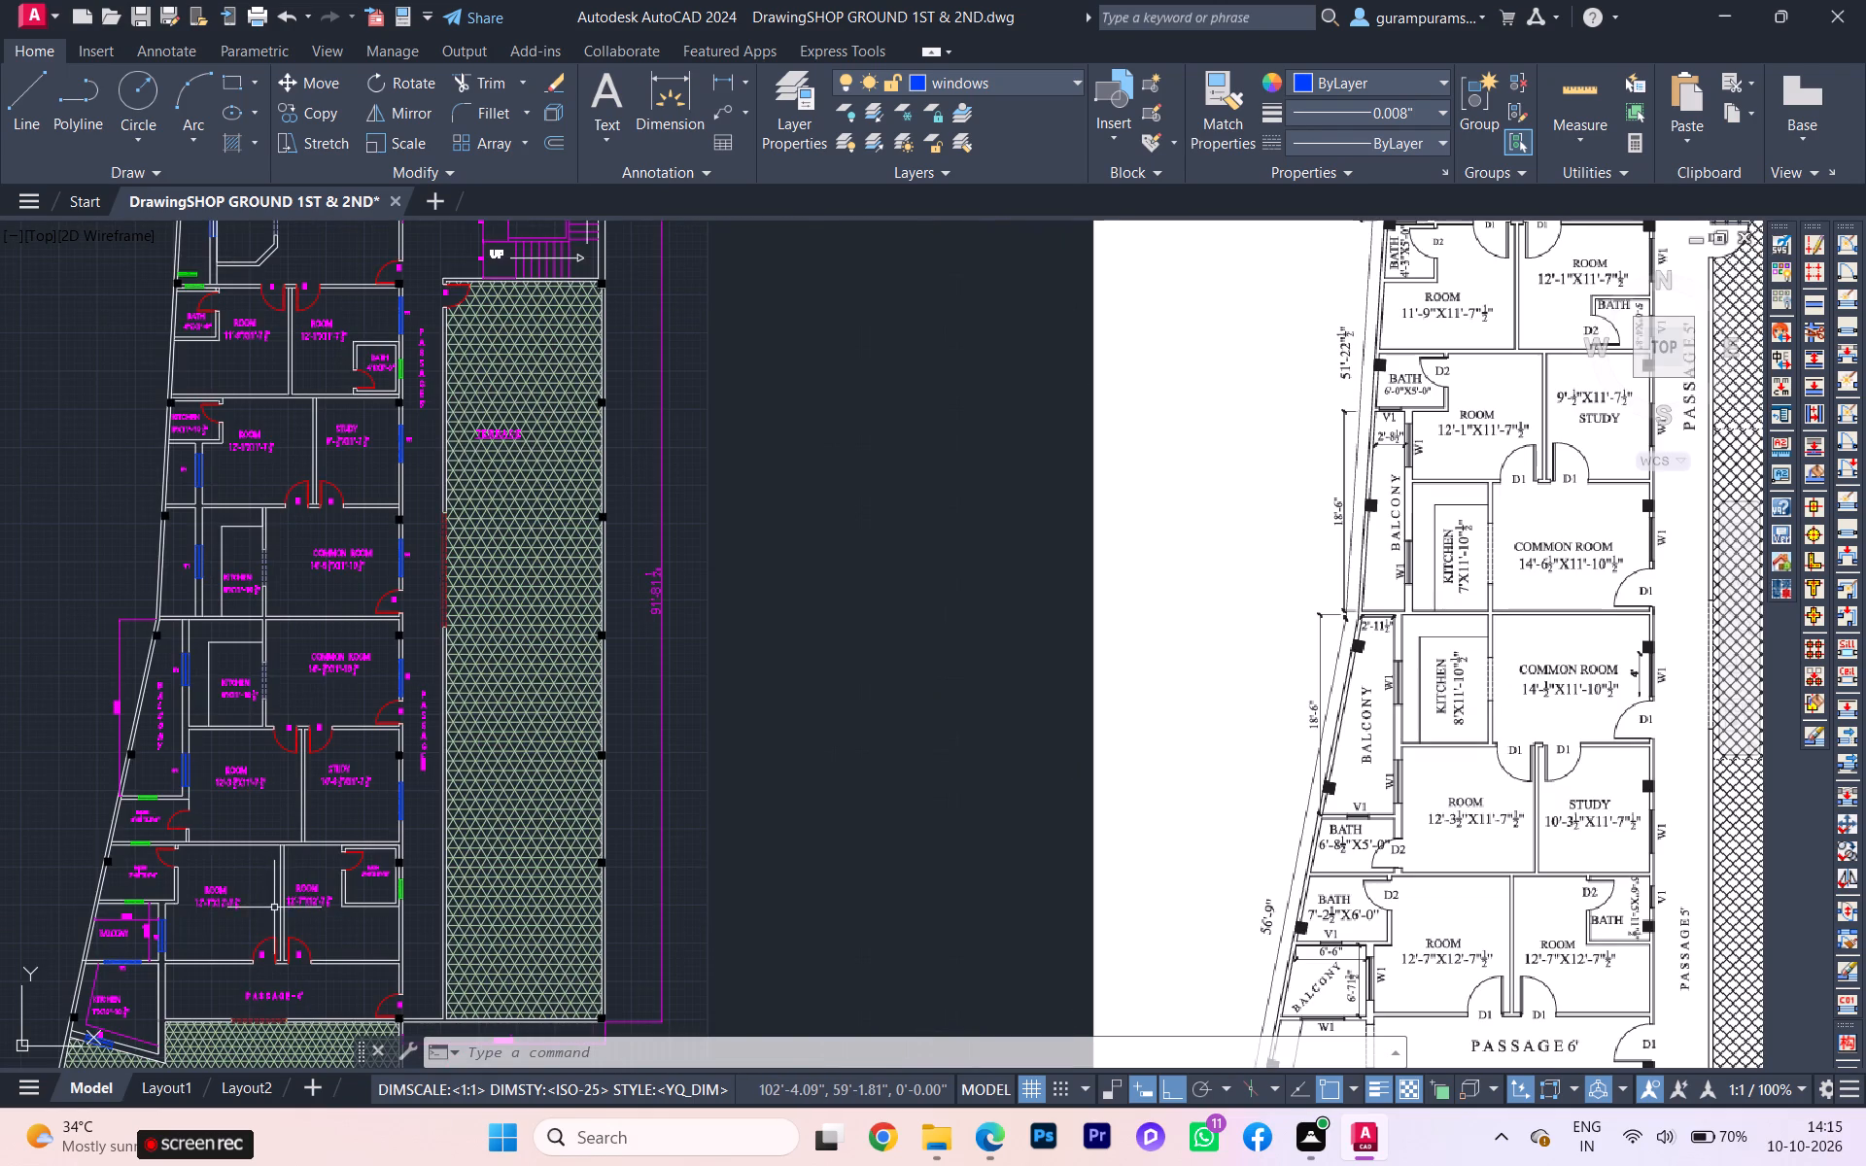
scroll(274, 908, "up", 1)
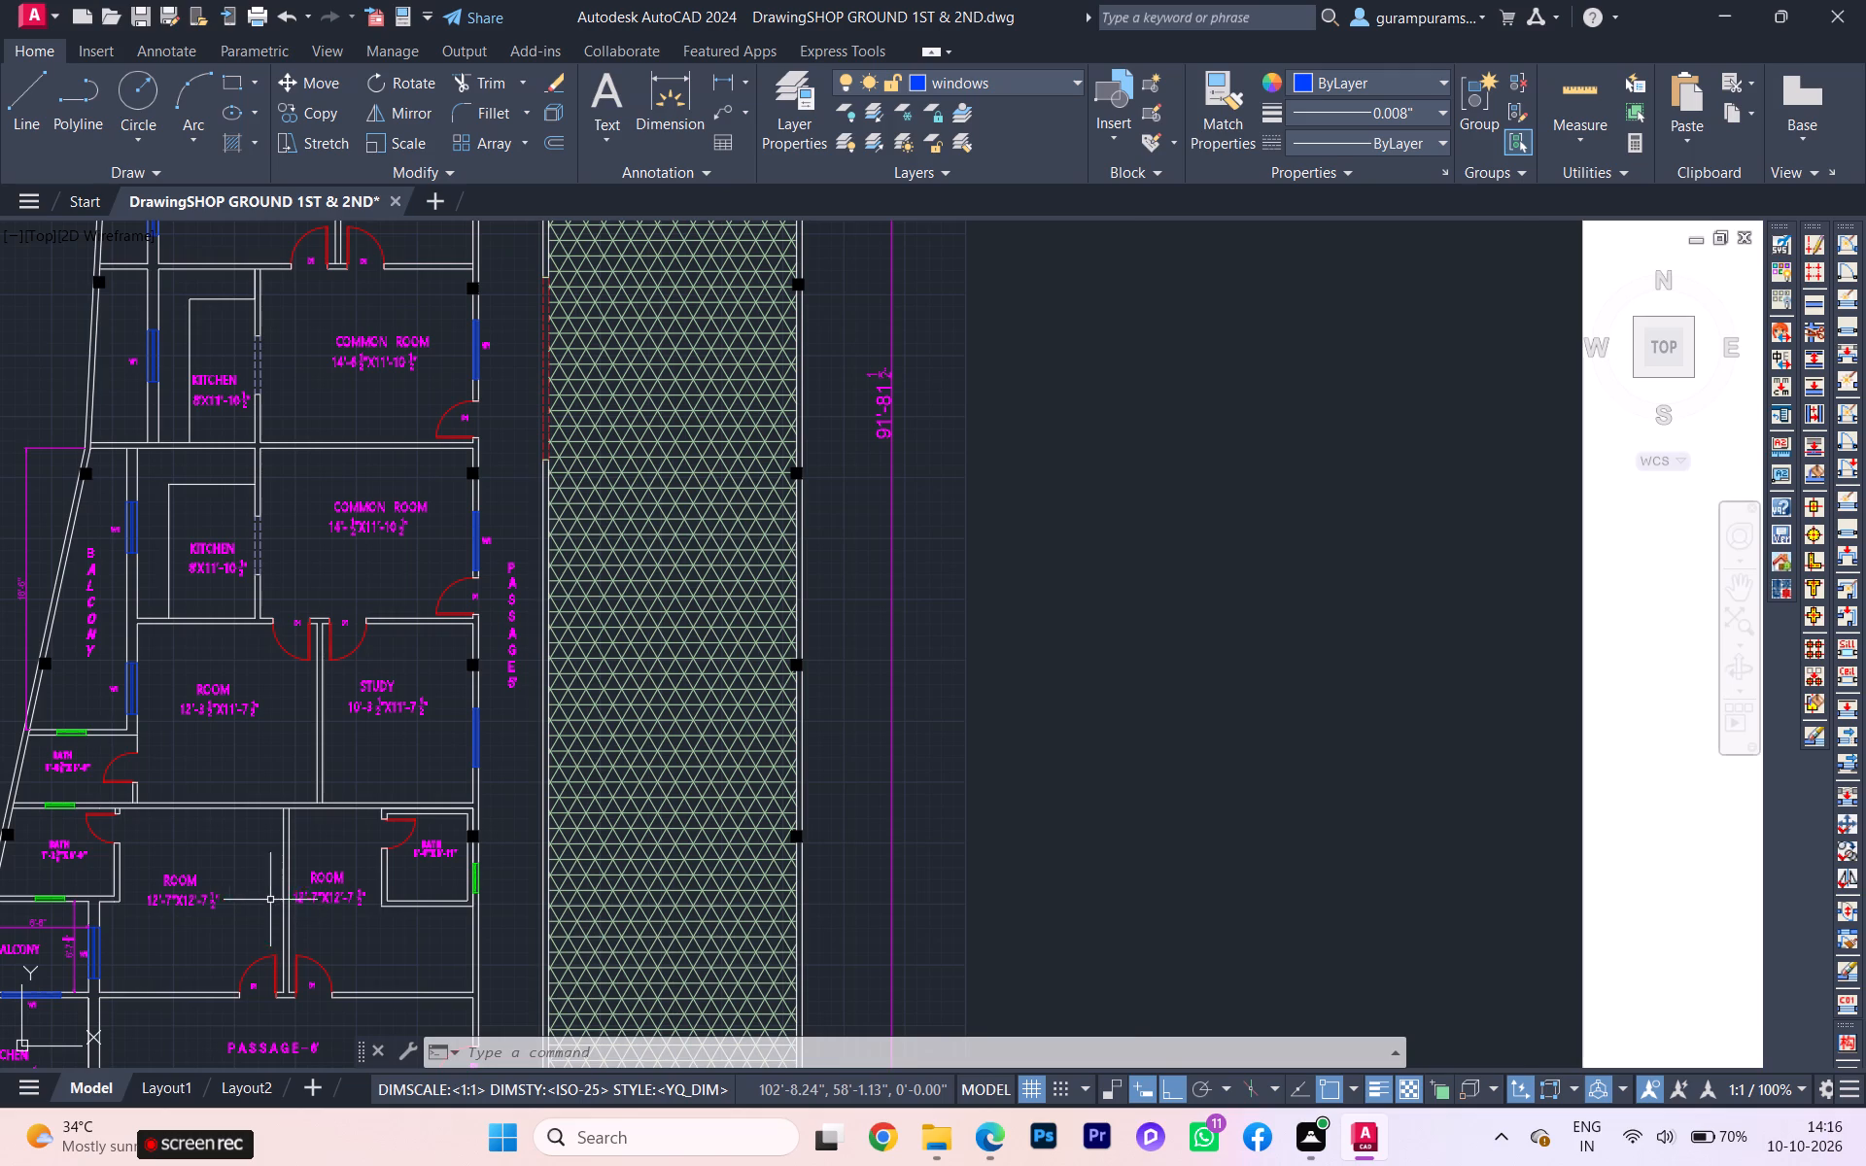
scroll(35, 666, "up", 1)
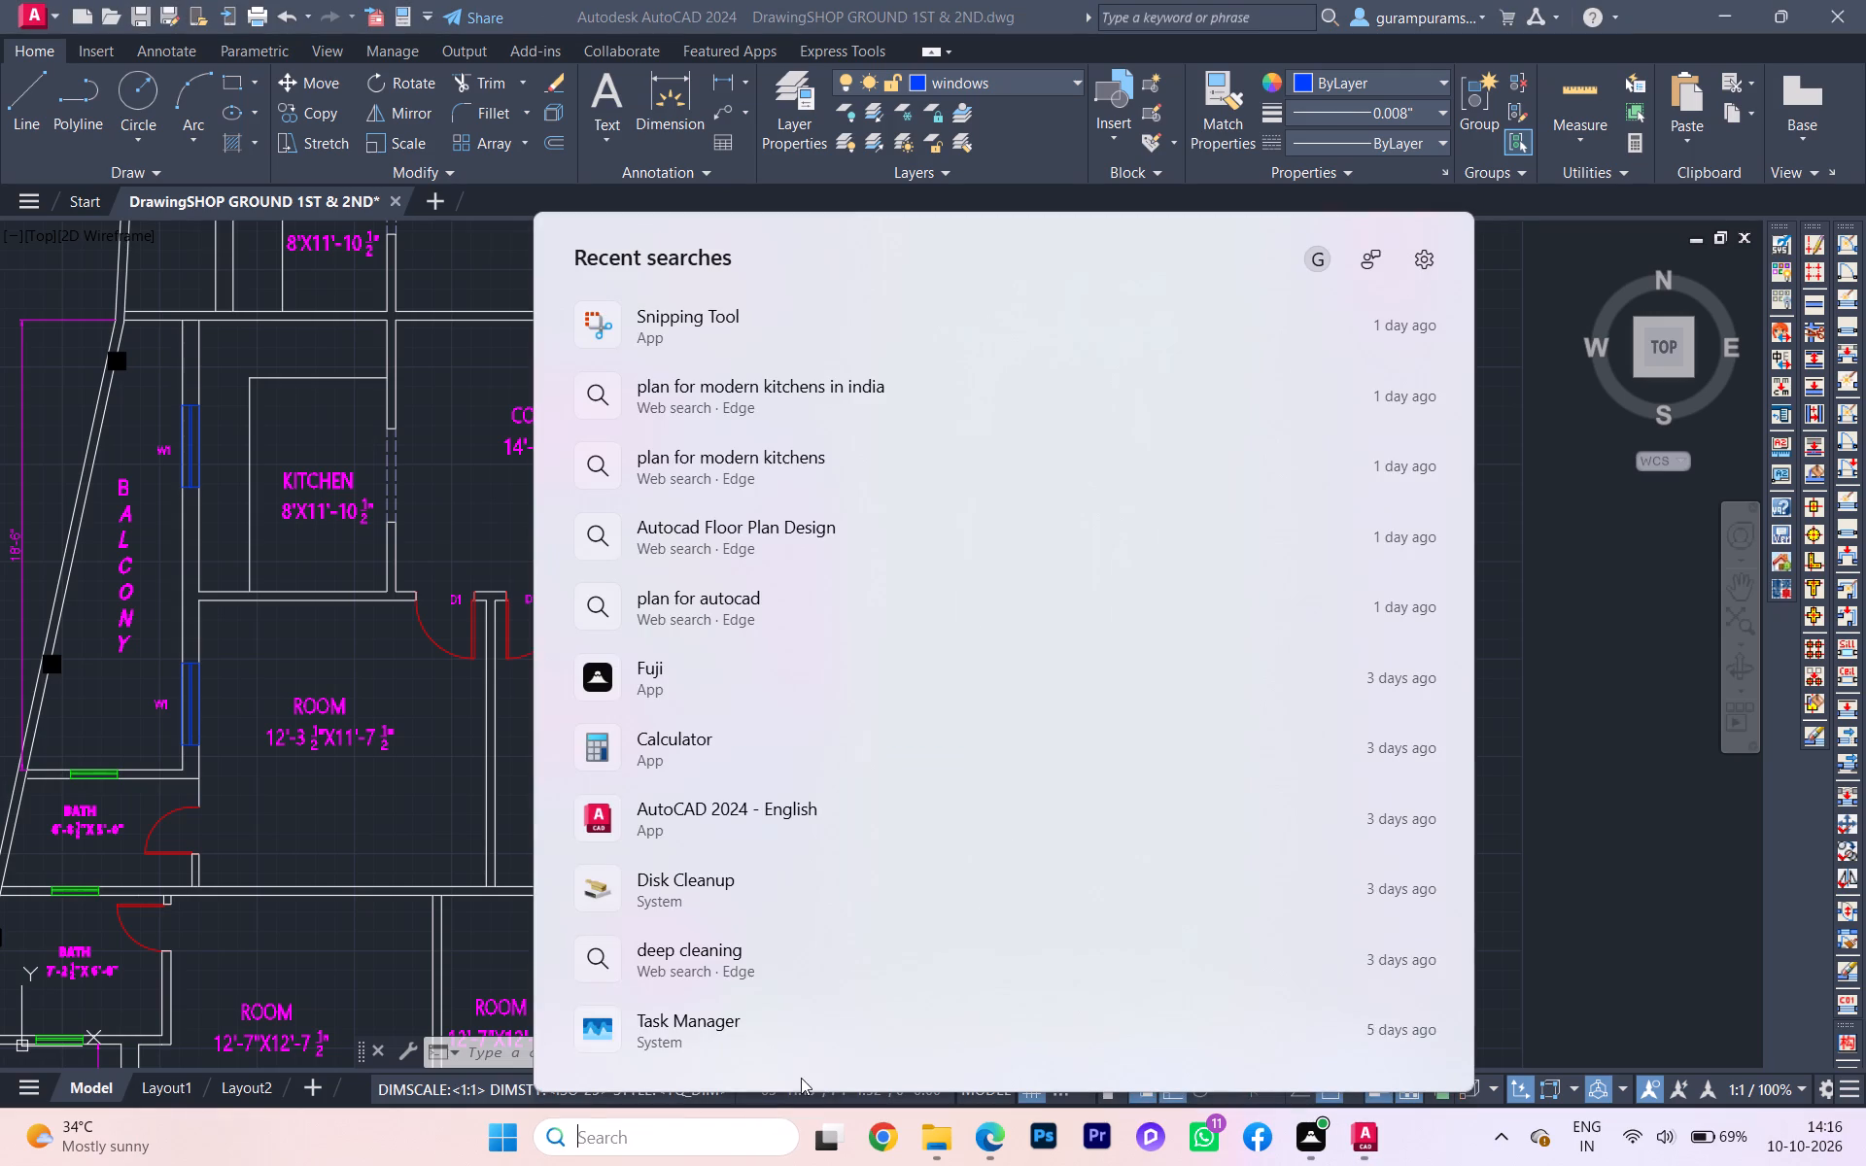
Save the drawing.
left_click(1630, 778)
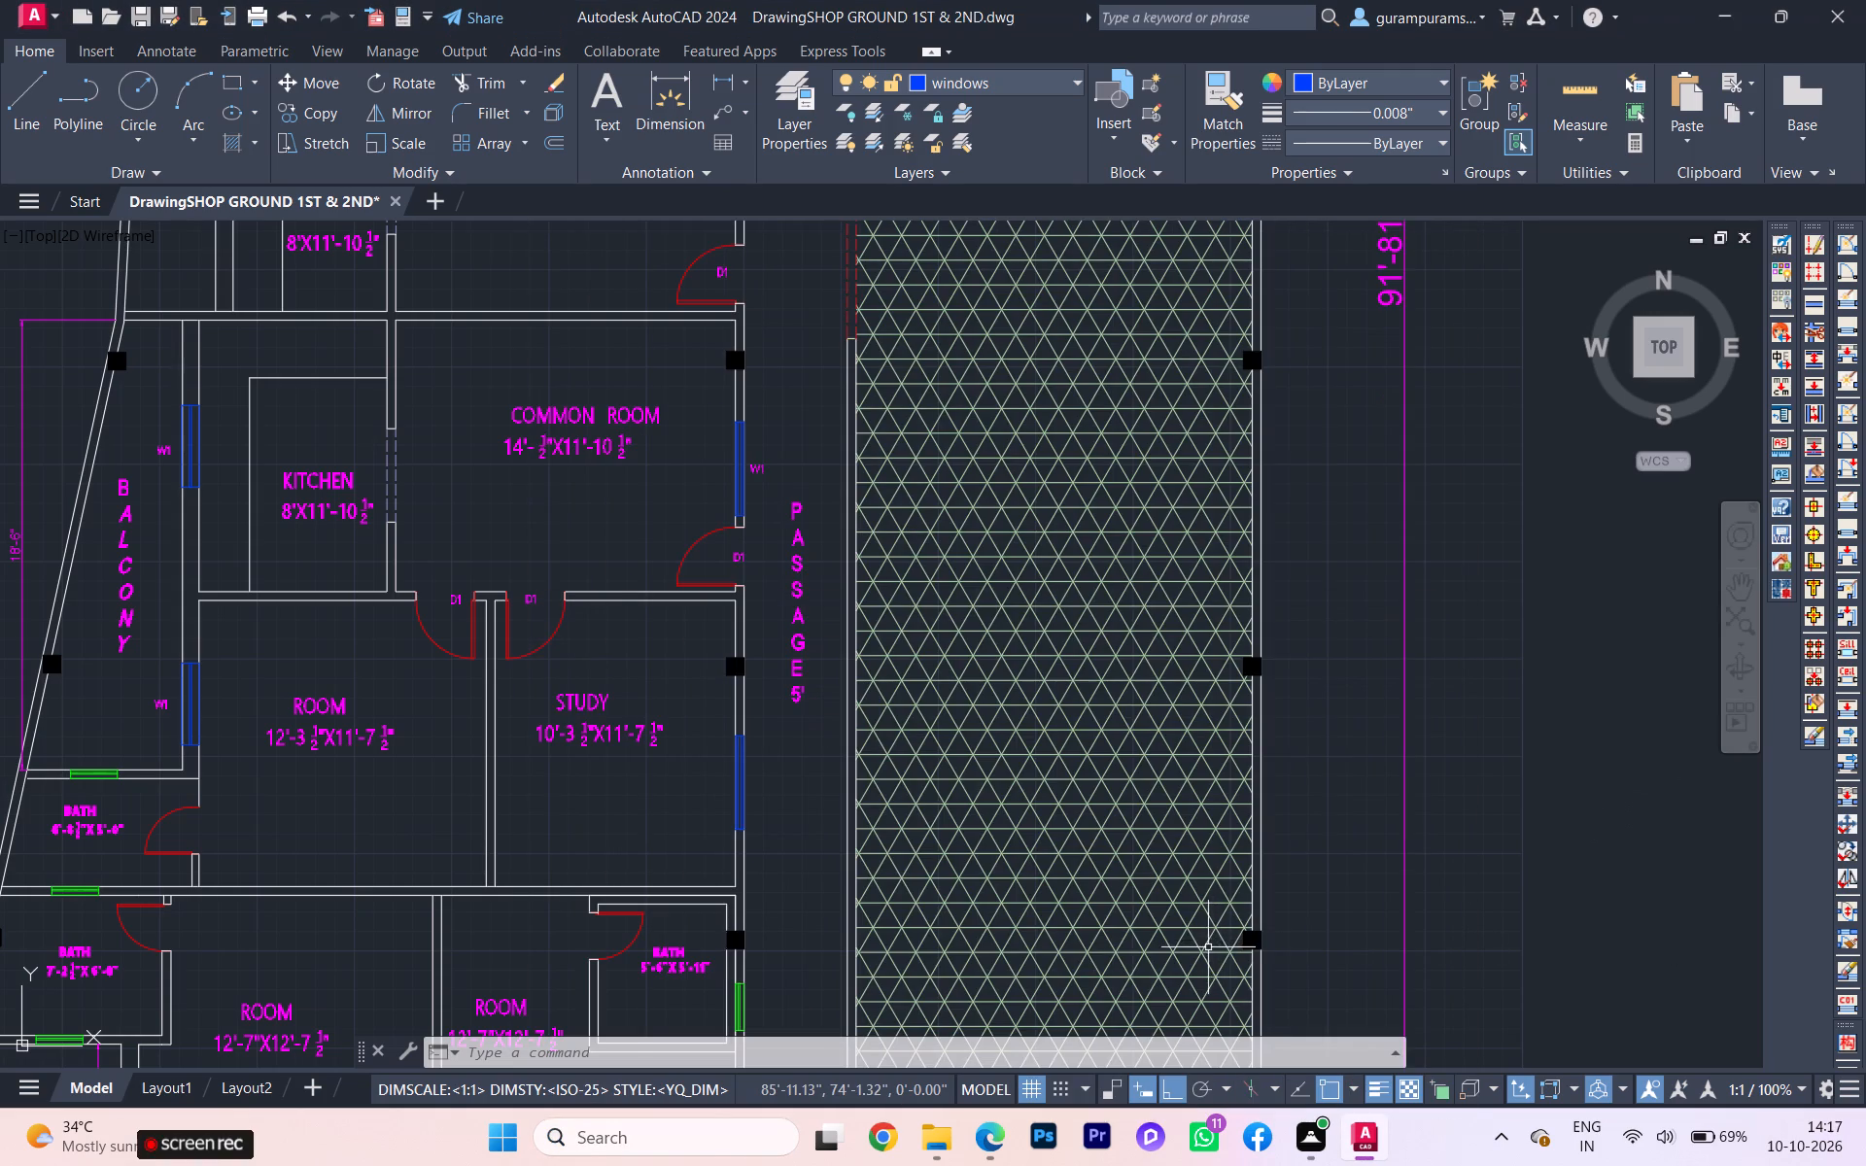
key("ctrl+s")
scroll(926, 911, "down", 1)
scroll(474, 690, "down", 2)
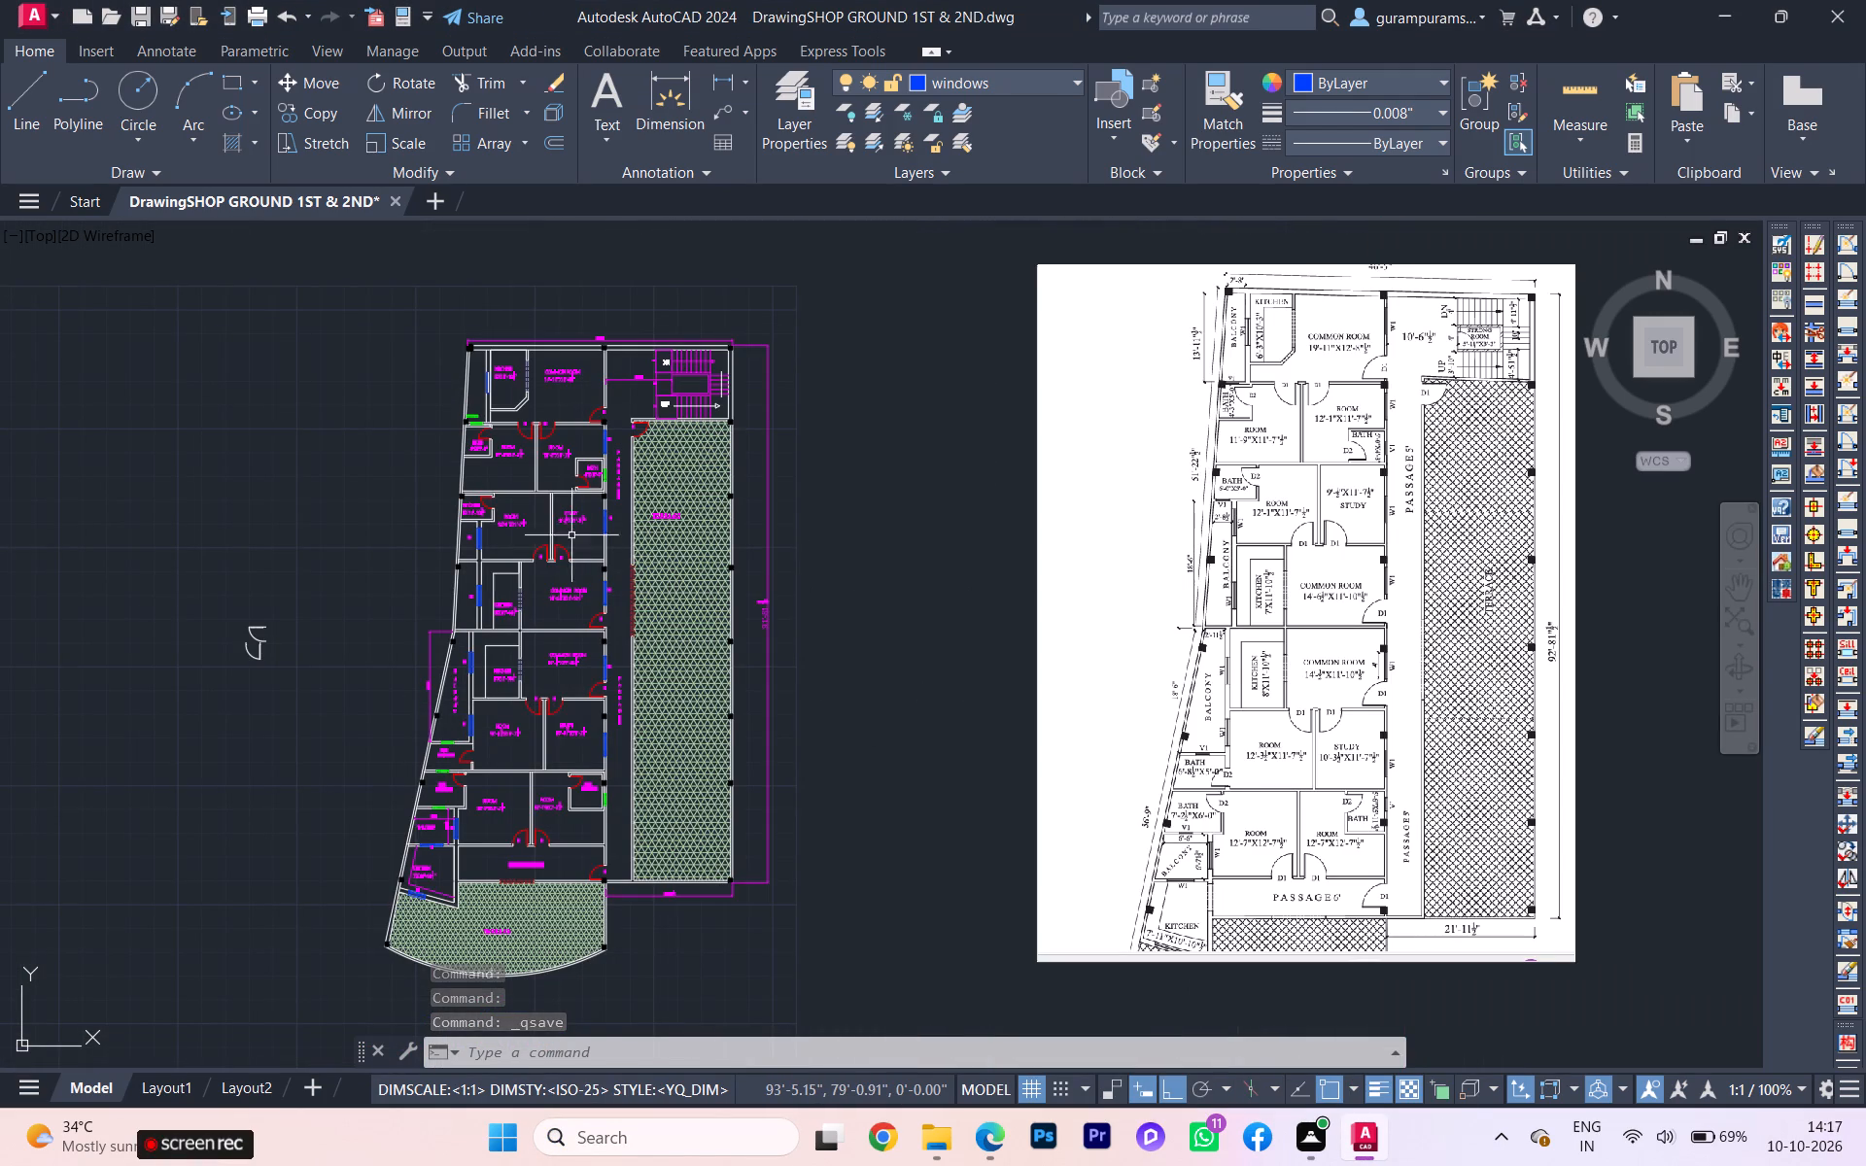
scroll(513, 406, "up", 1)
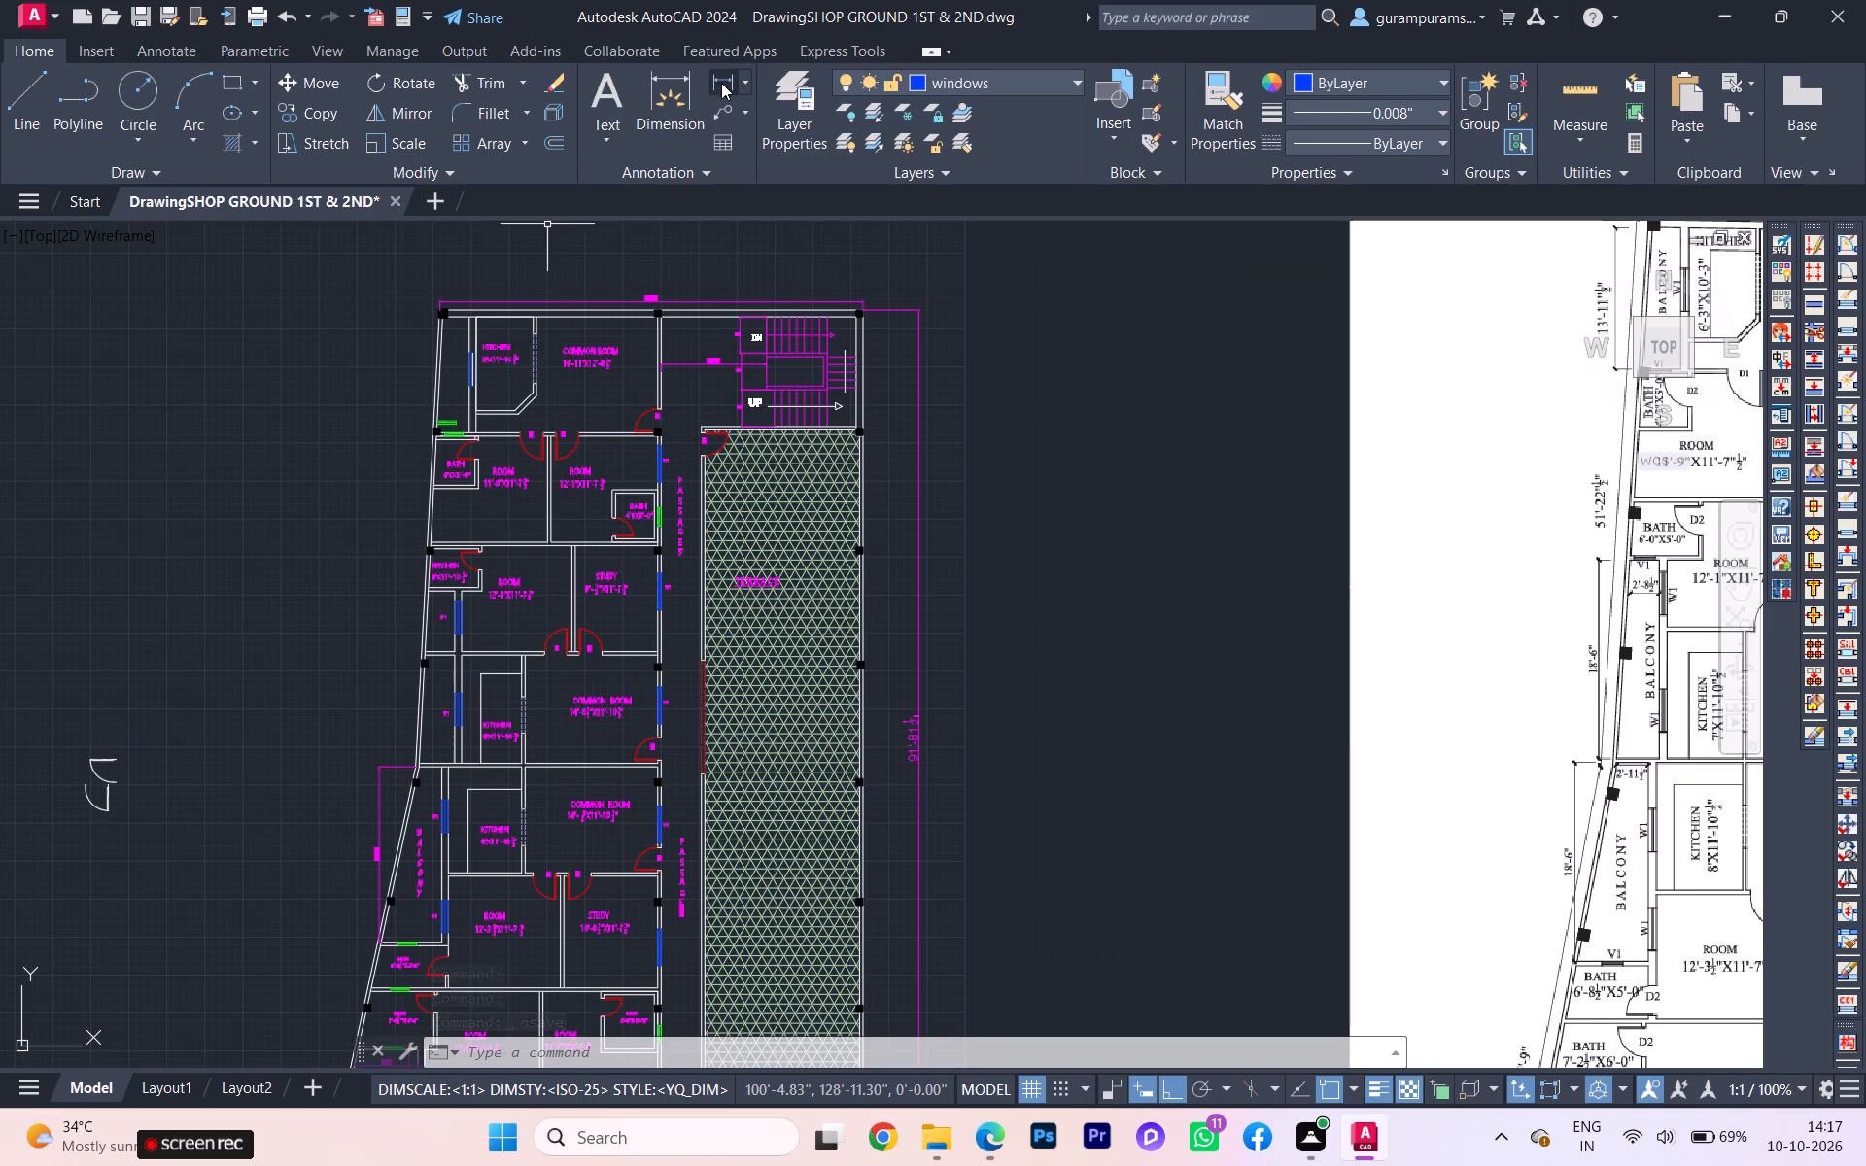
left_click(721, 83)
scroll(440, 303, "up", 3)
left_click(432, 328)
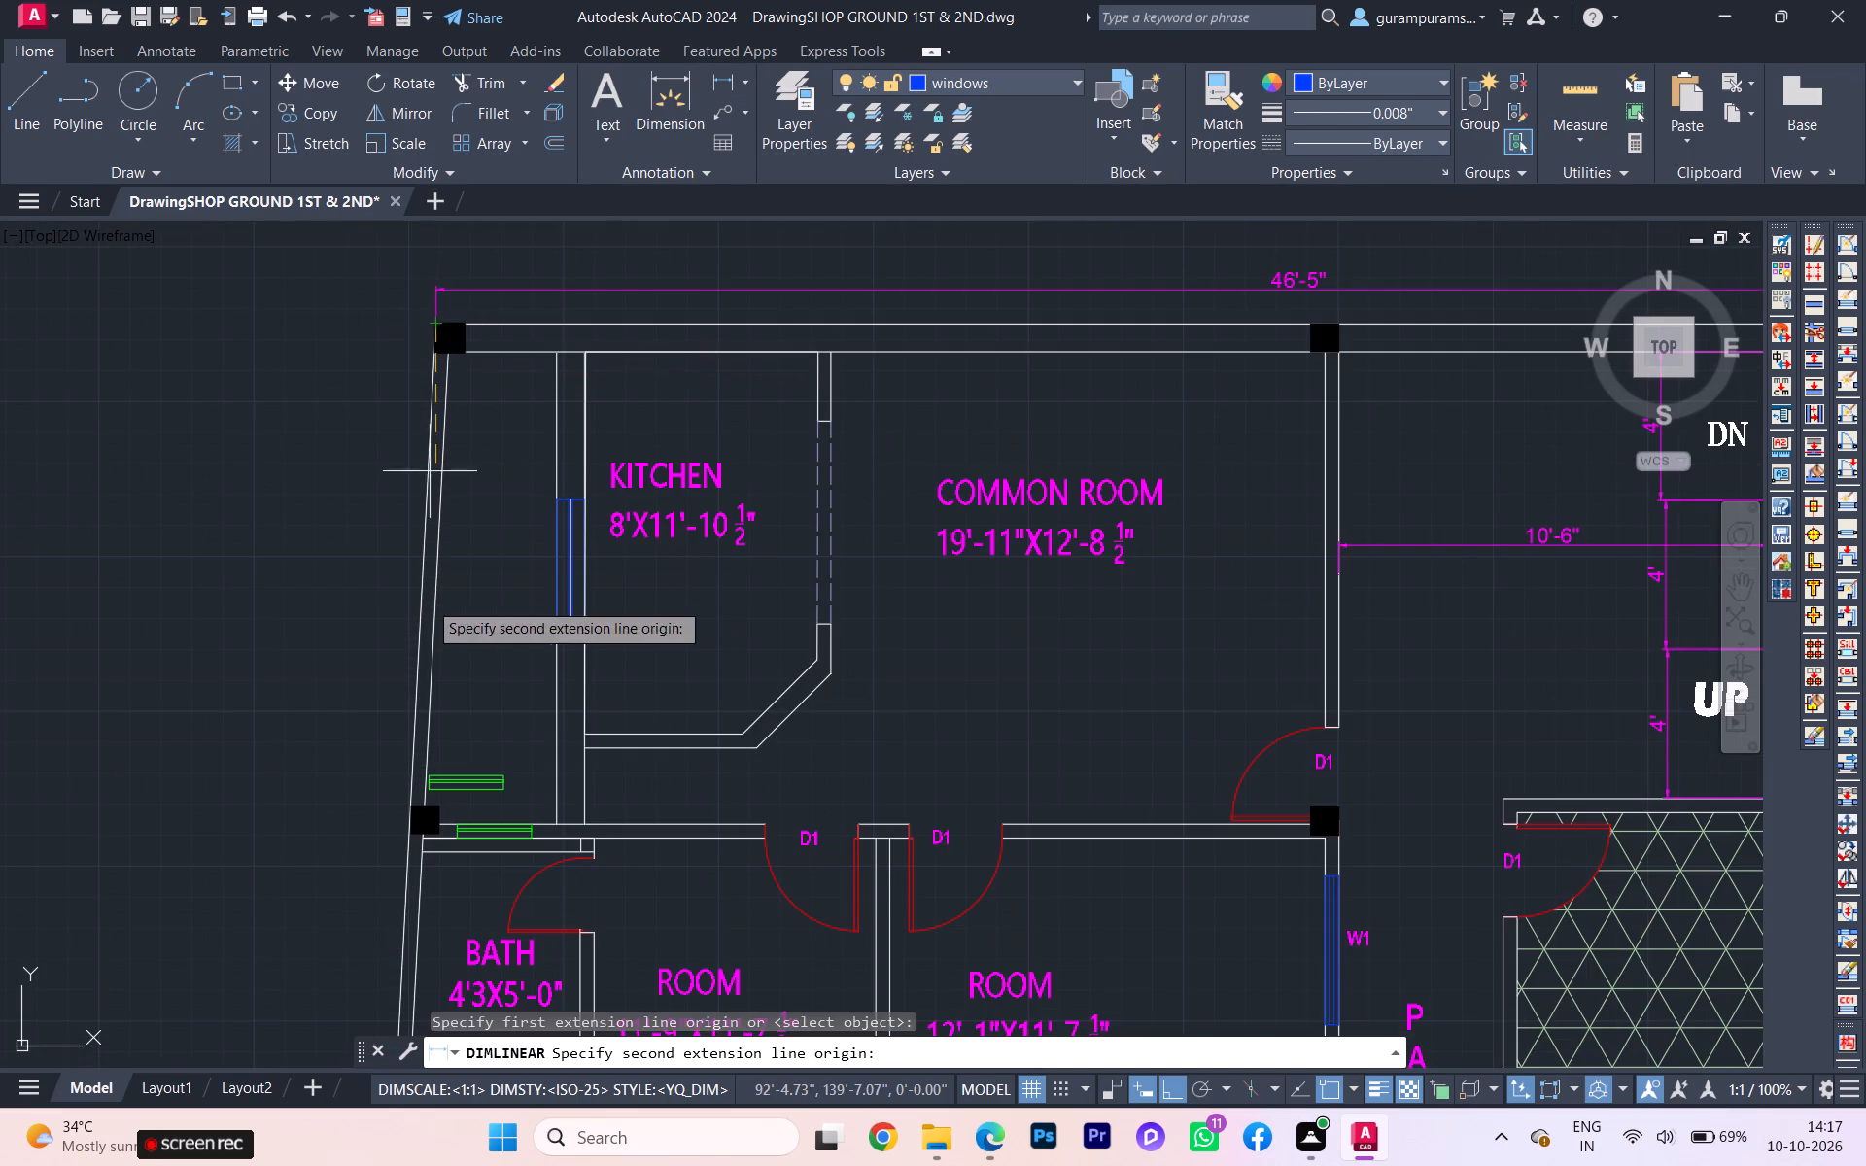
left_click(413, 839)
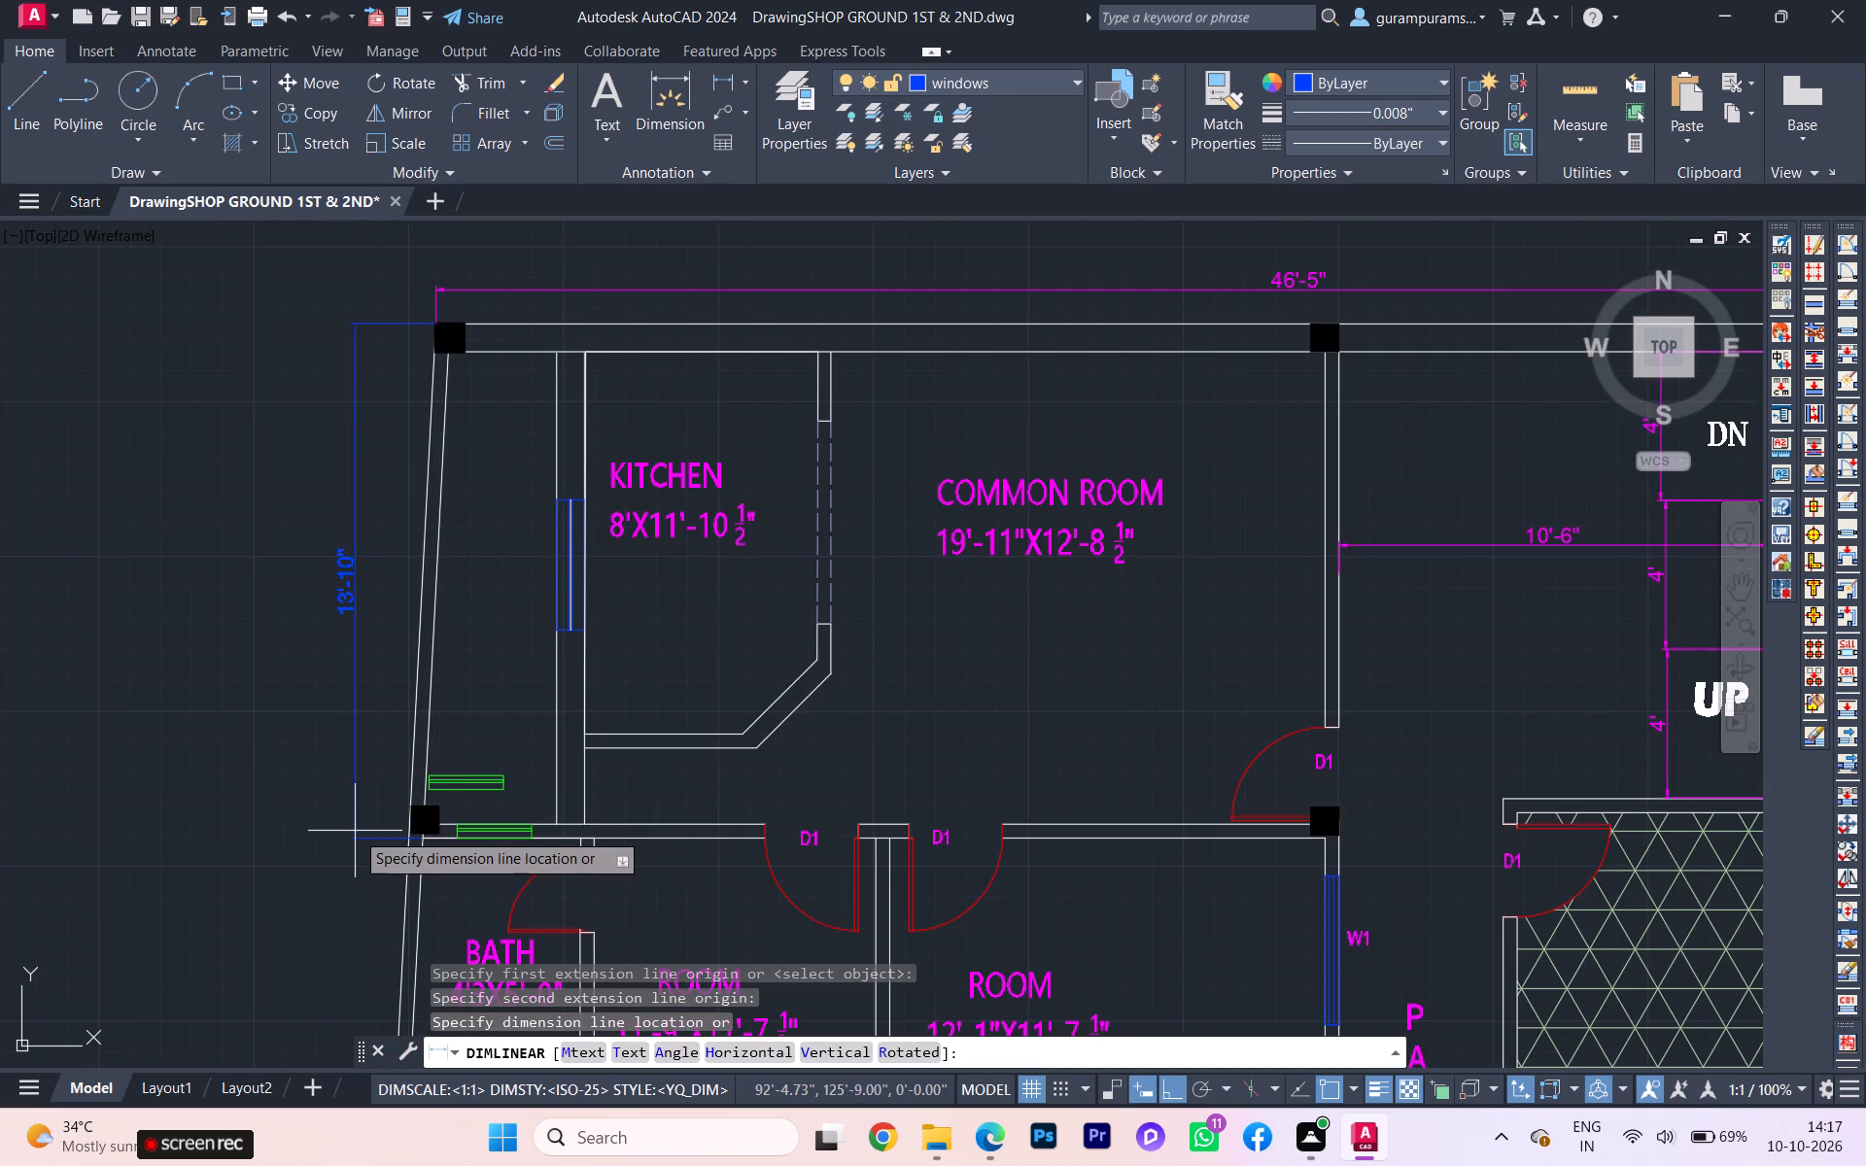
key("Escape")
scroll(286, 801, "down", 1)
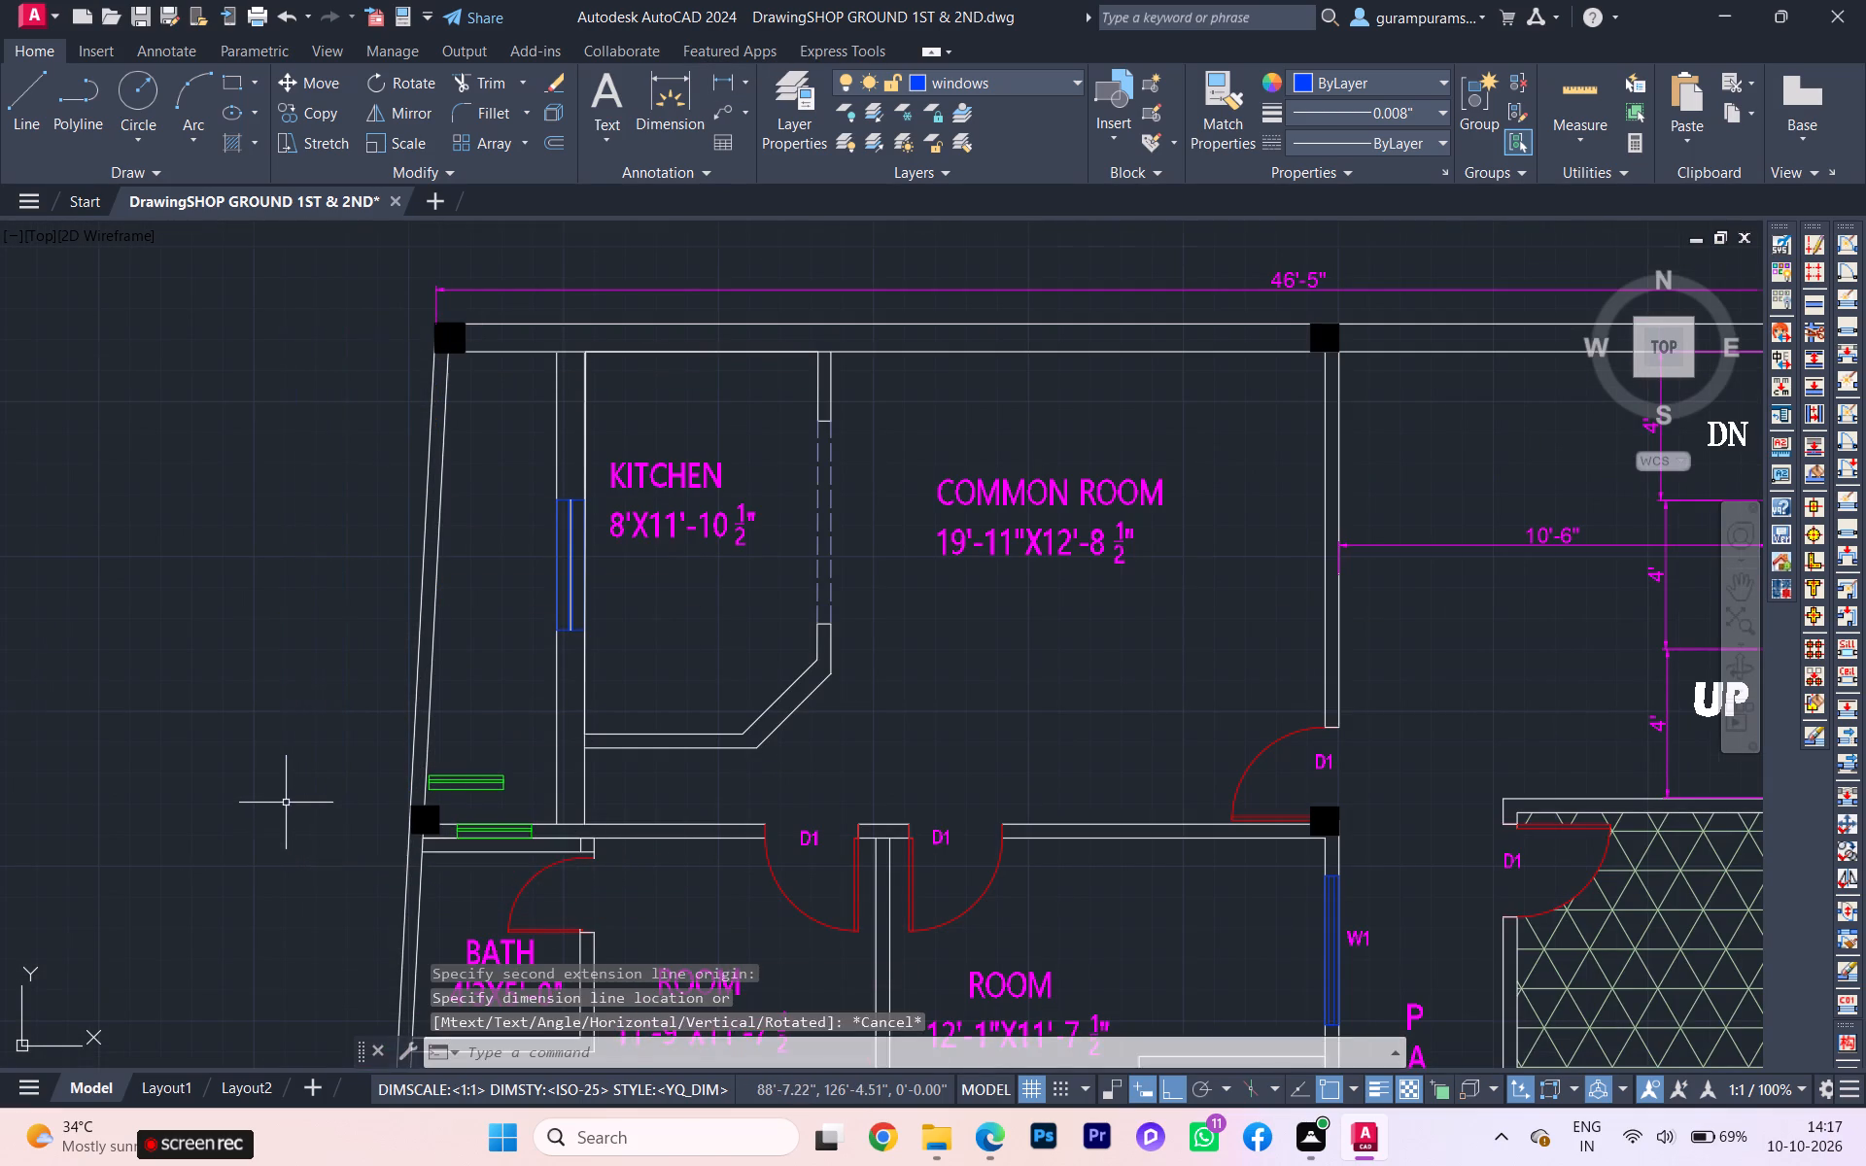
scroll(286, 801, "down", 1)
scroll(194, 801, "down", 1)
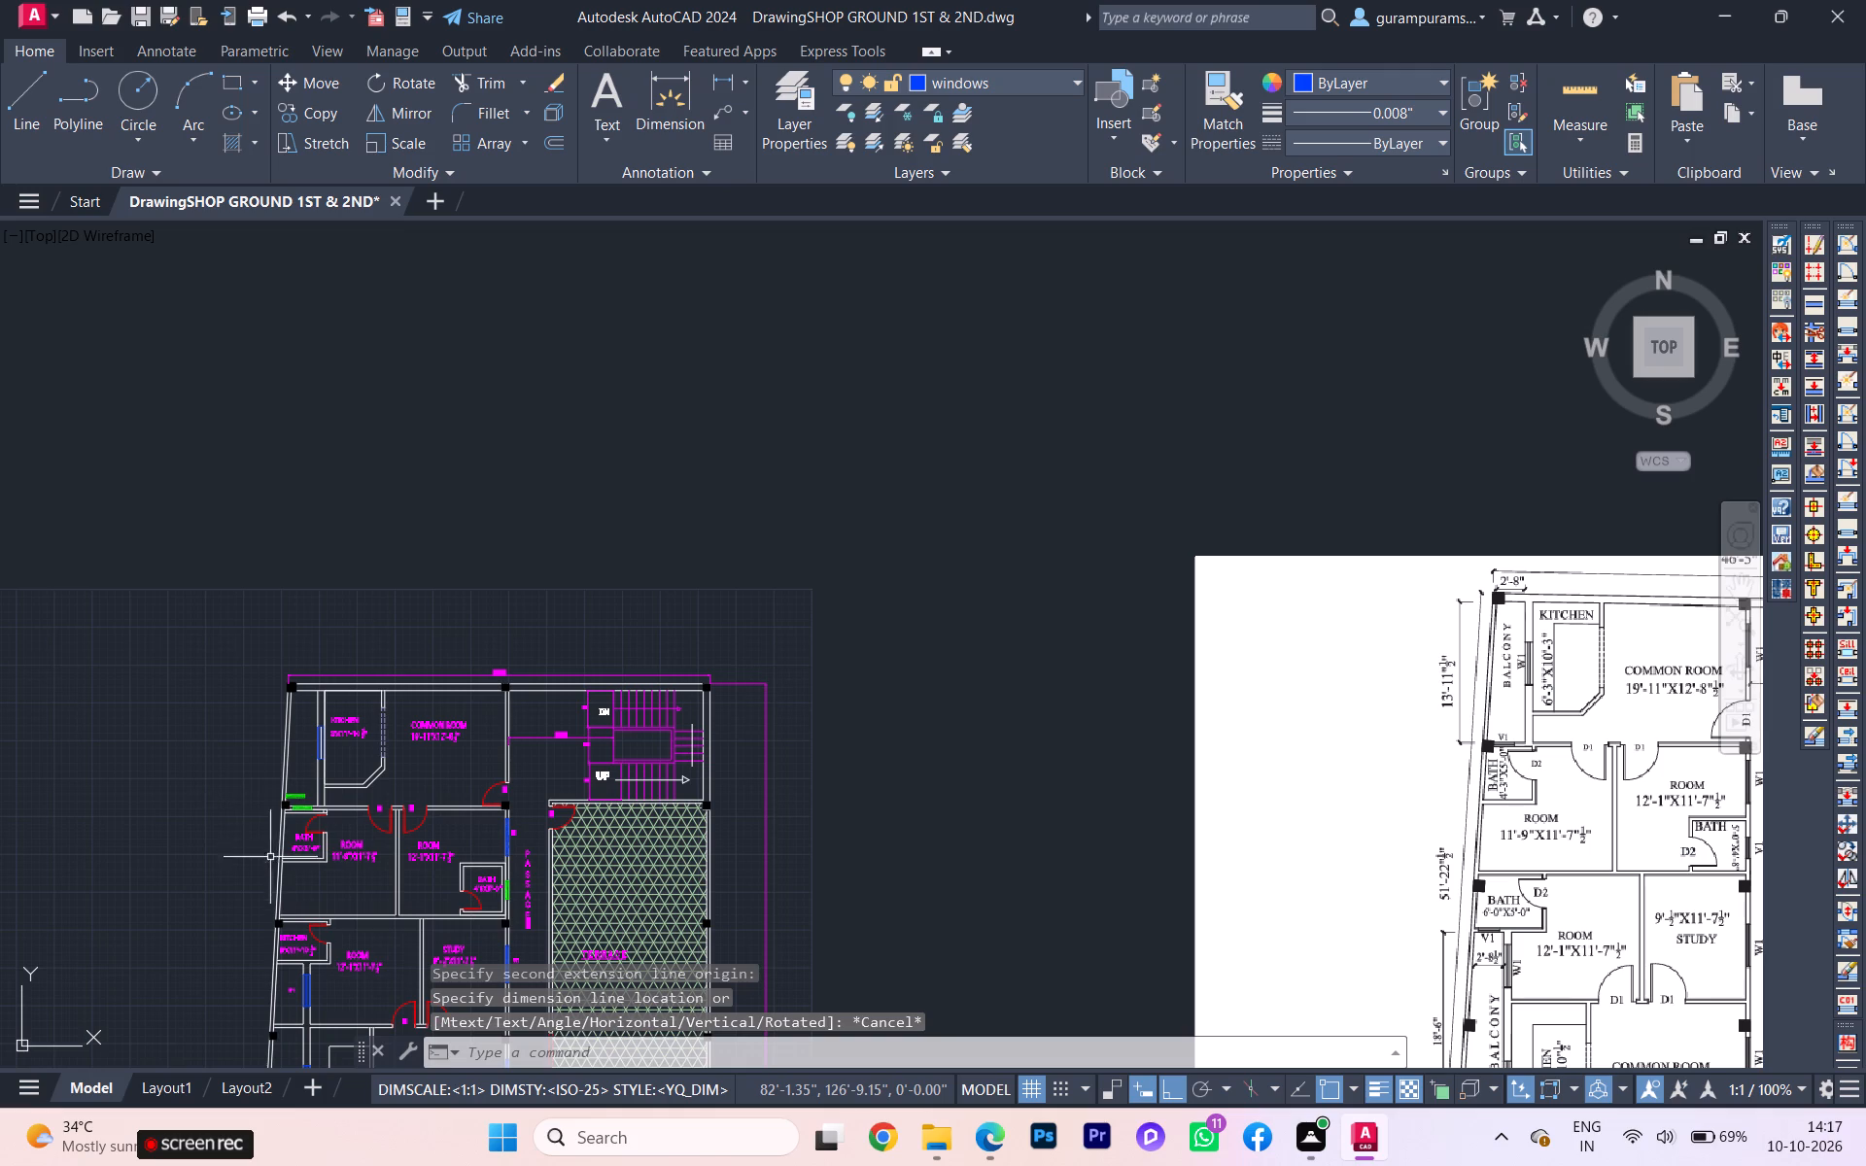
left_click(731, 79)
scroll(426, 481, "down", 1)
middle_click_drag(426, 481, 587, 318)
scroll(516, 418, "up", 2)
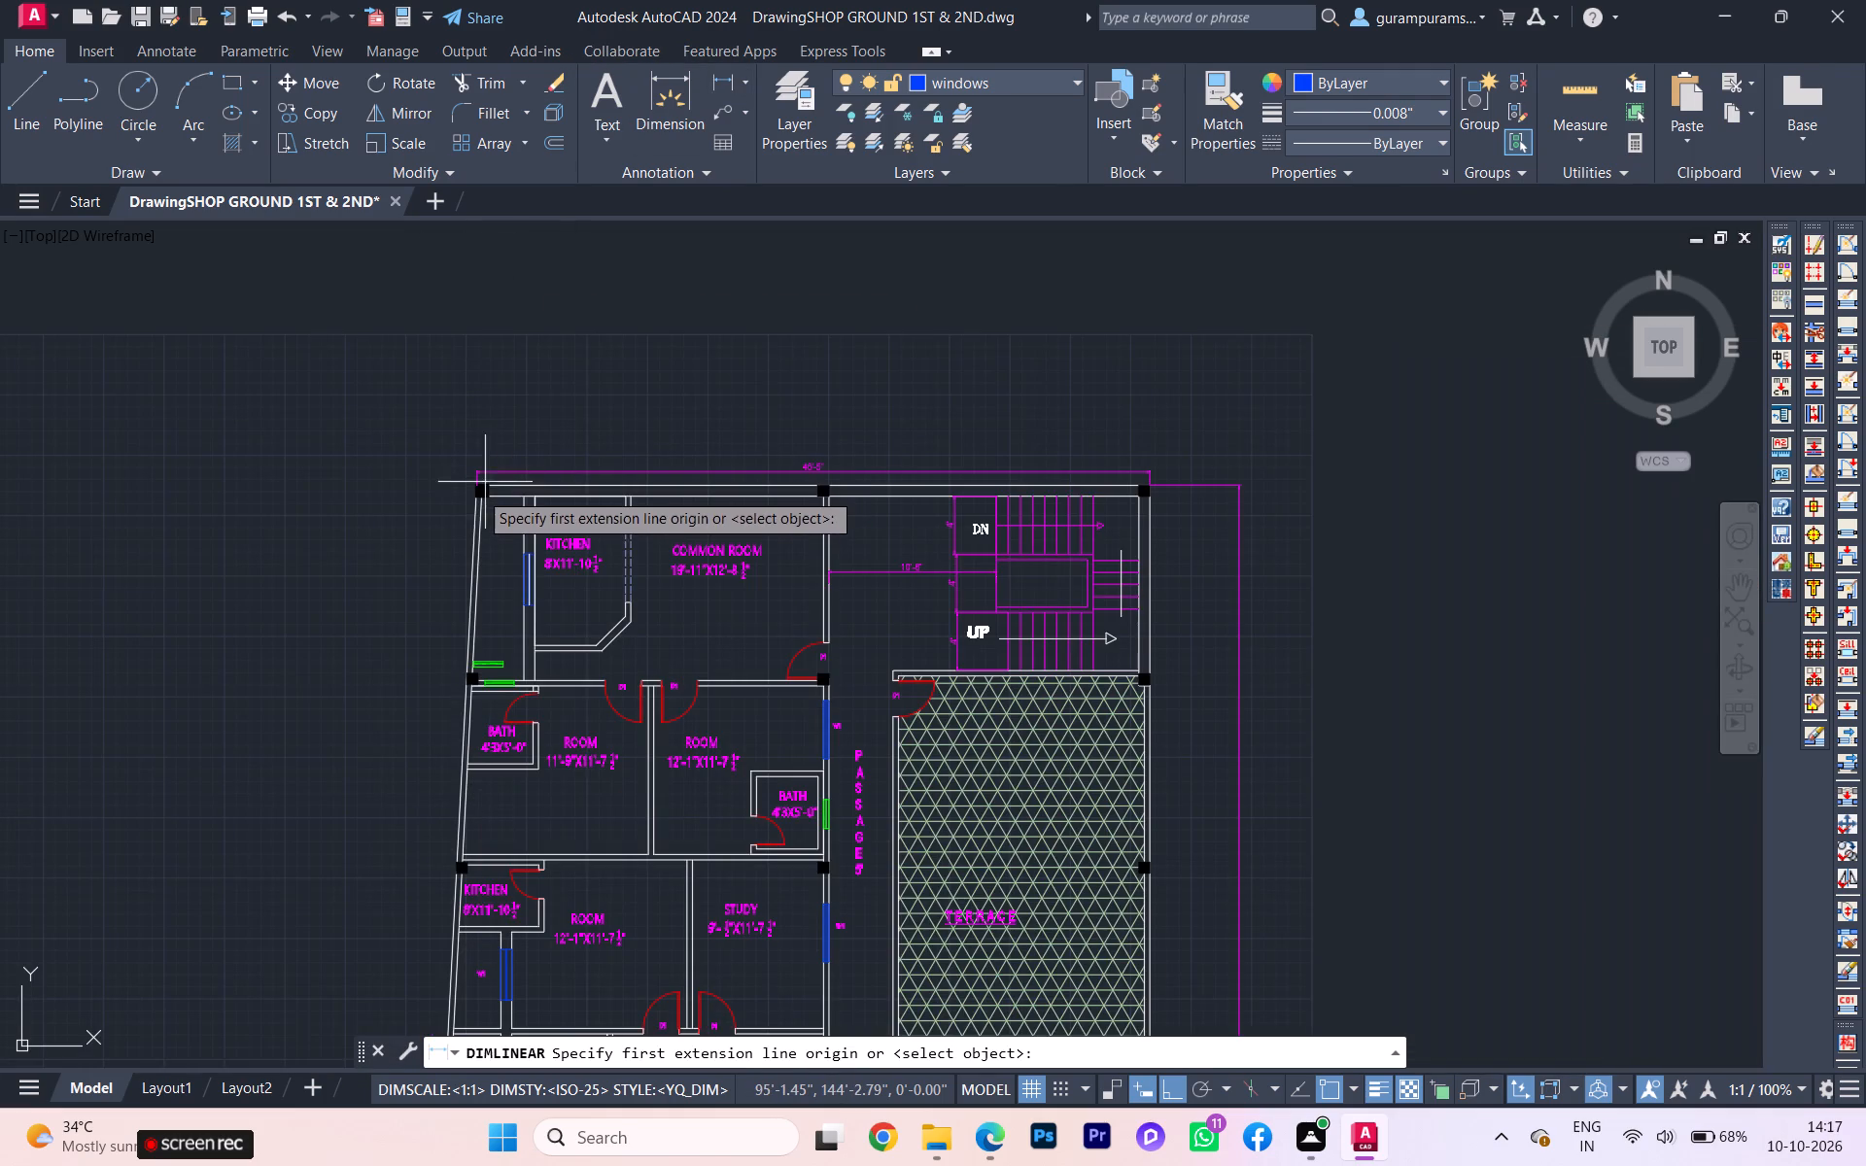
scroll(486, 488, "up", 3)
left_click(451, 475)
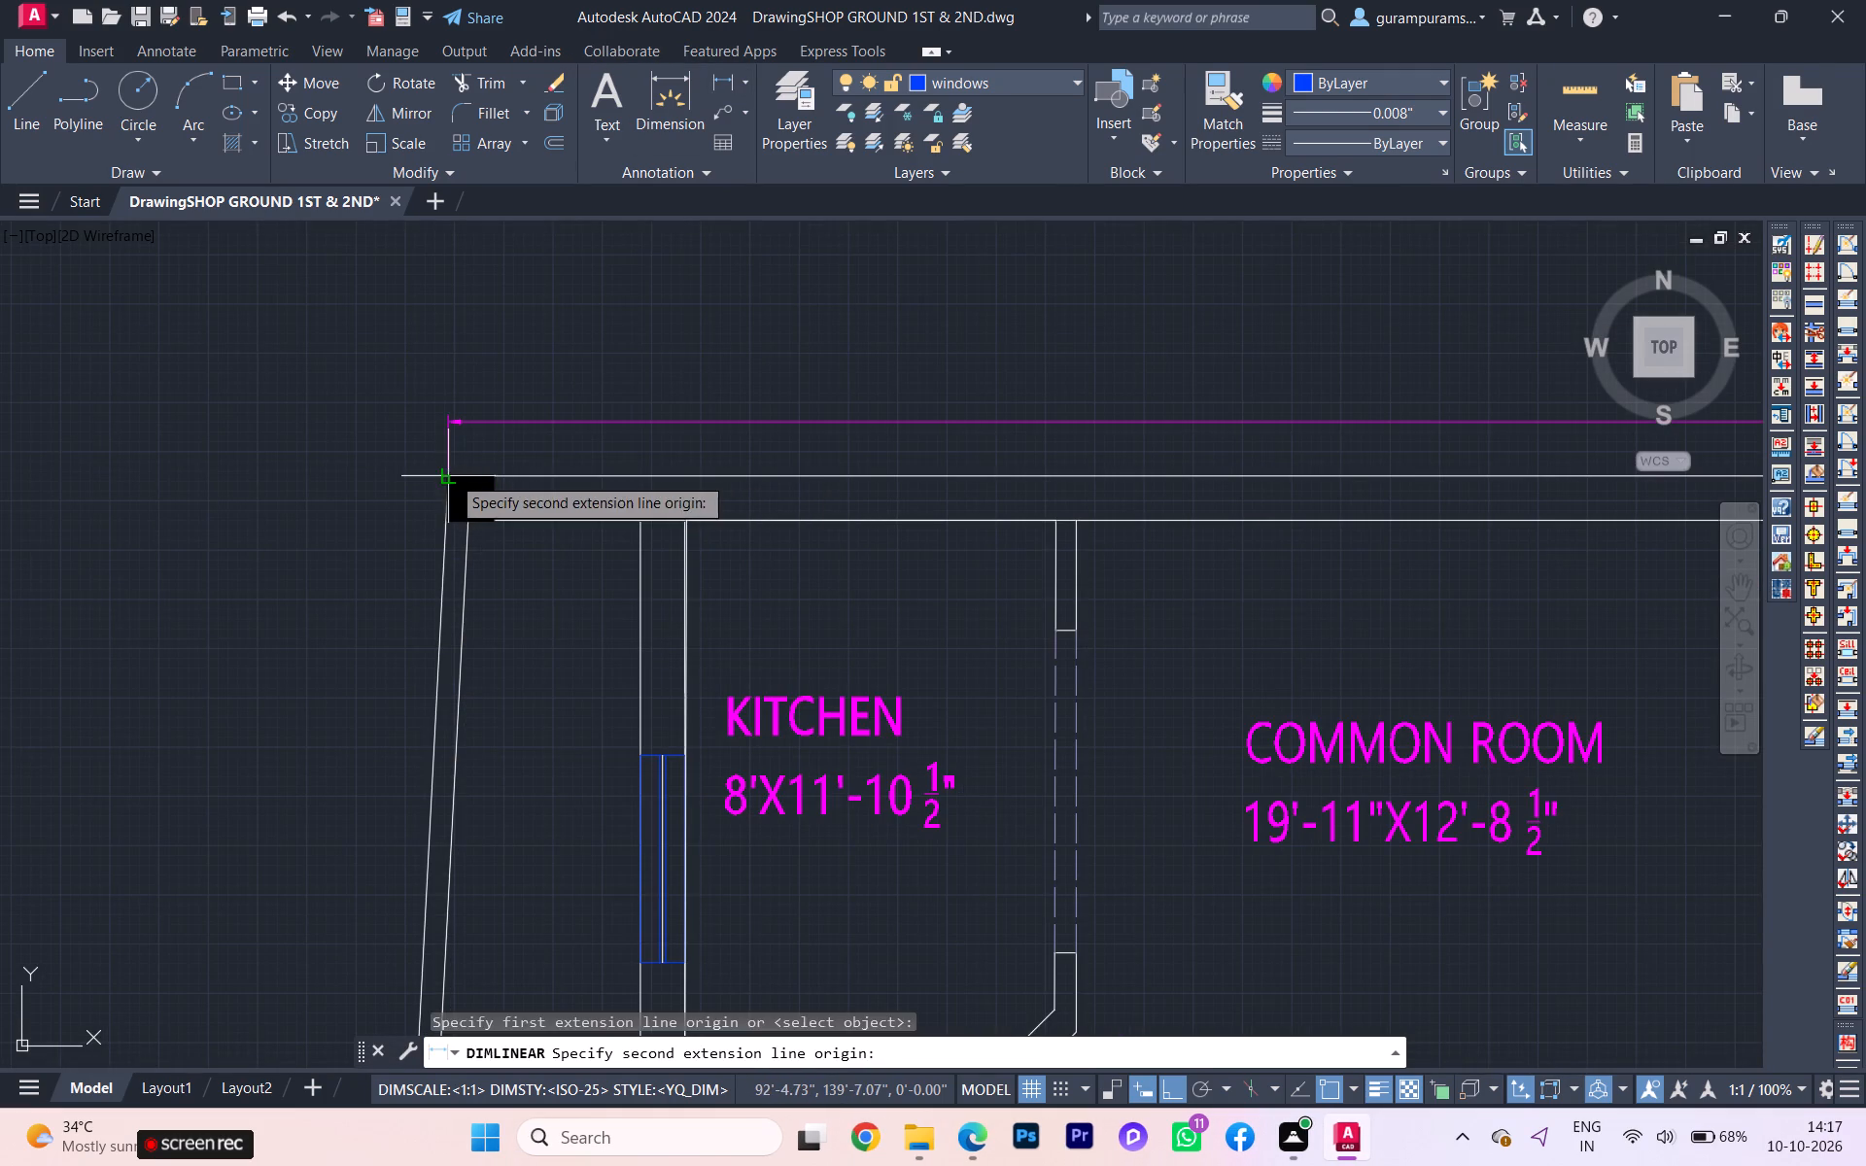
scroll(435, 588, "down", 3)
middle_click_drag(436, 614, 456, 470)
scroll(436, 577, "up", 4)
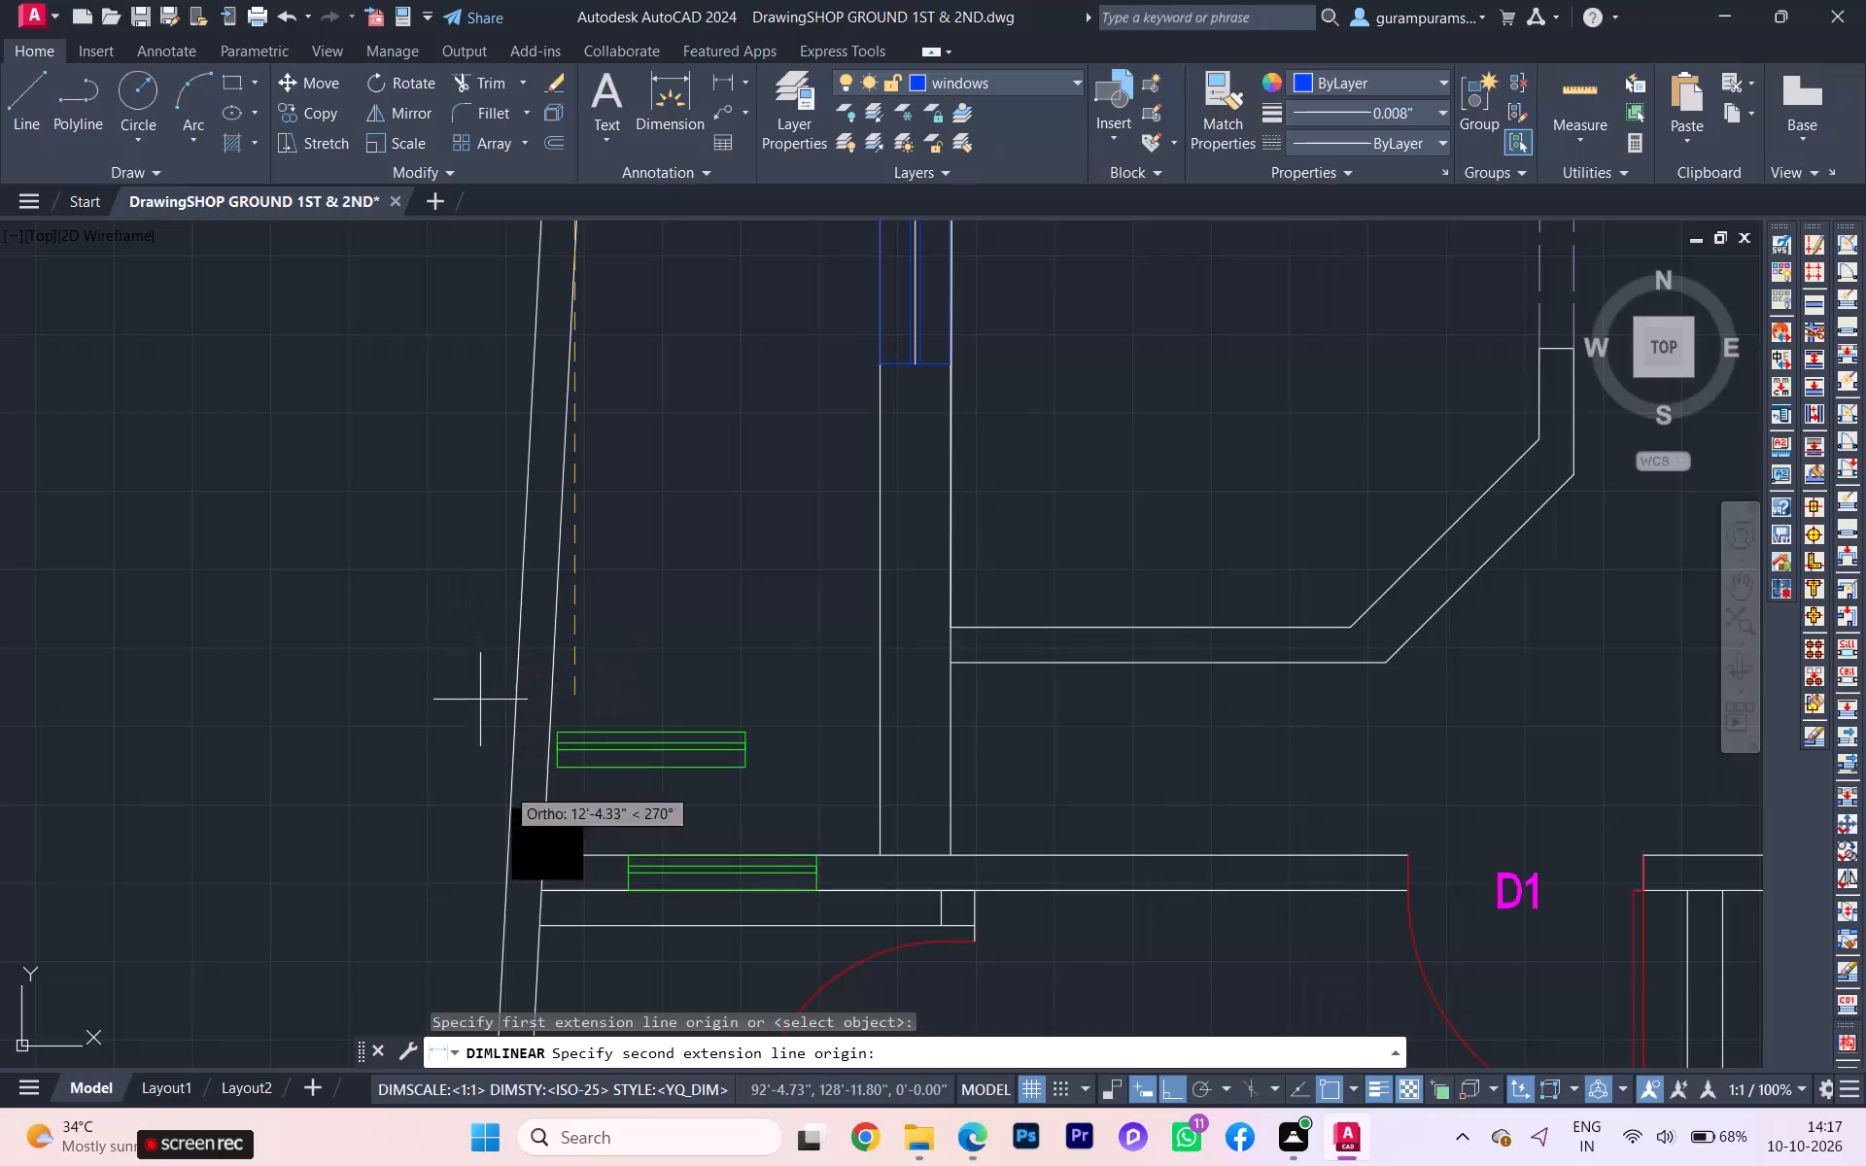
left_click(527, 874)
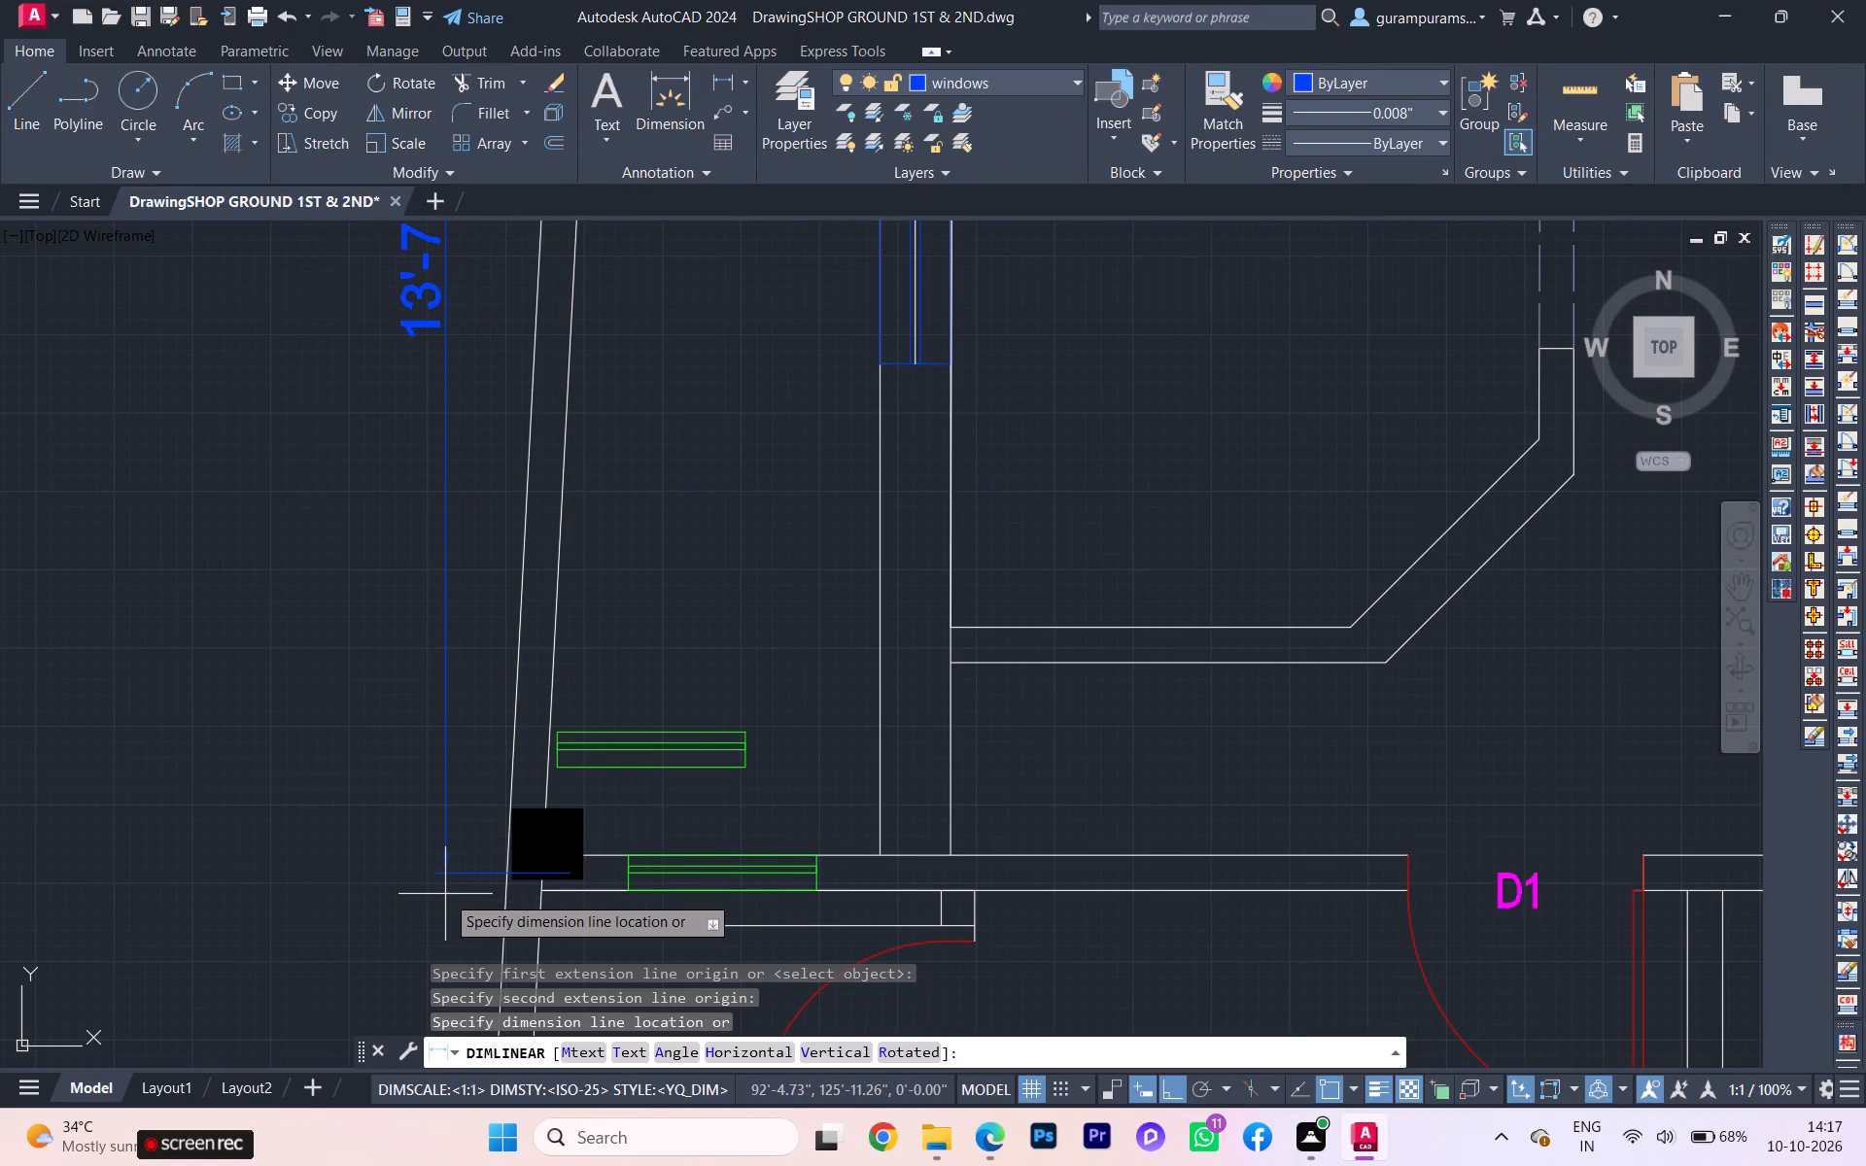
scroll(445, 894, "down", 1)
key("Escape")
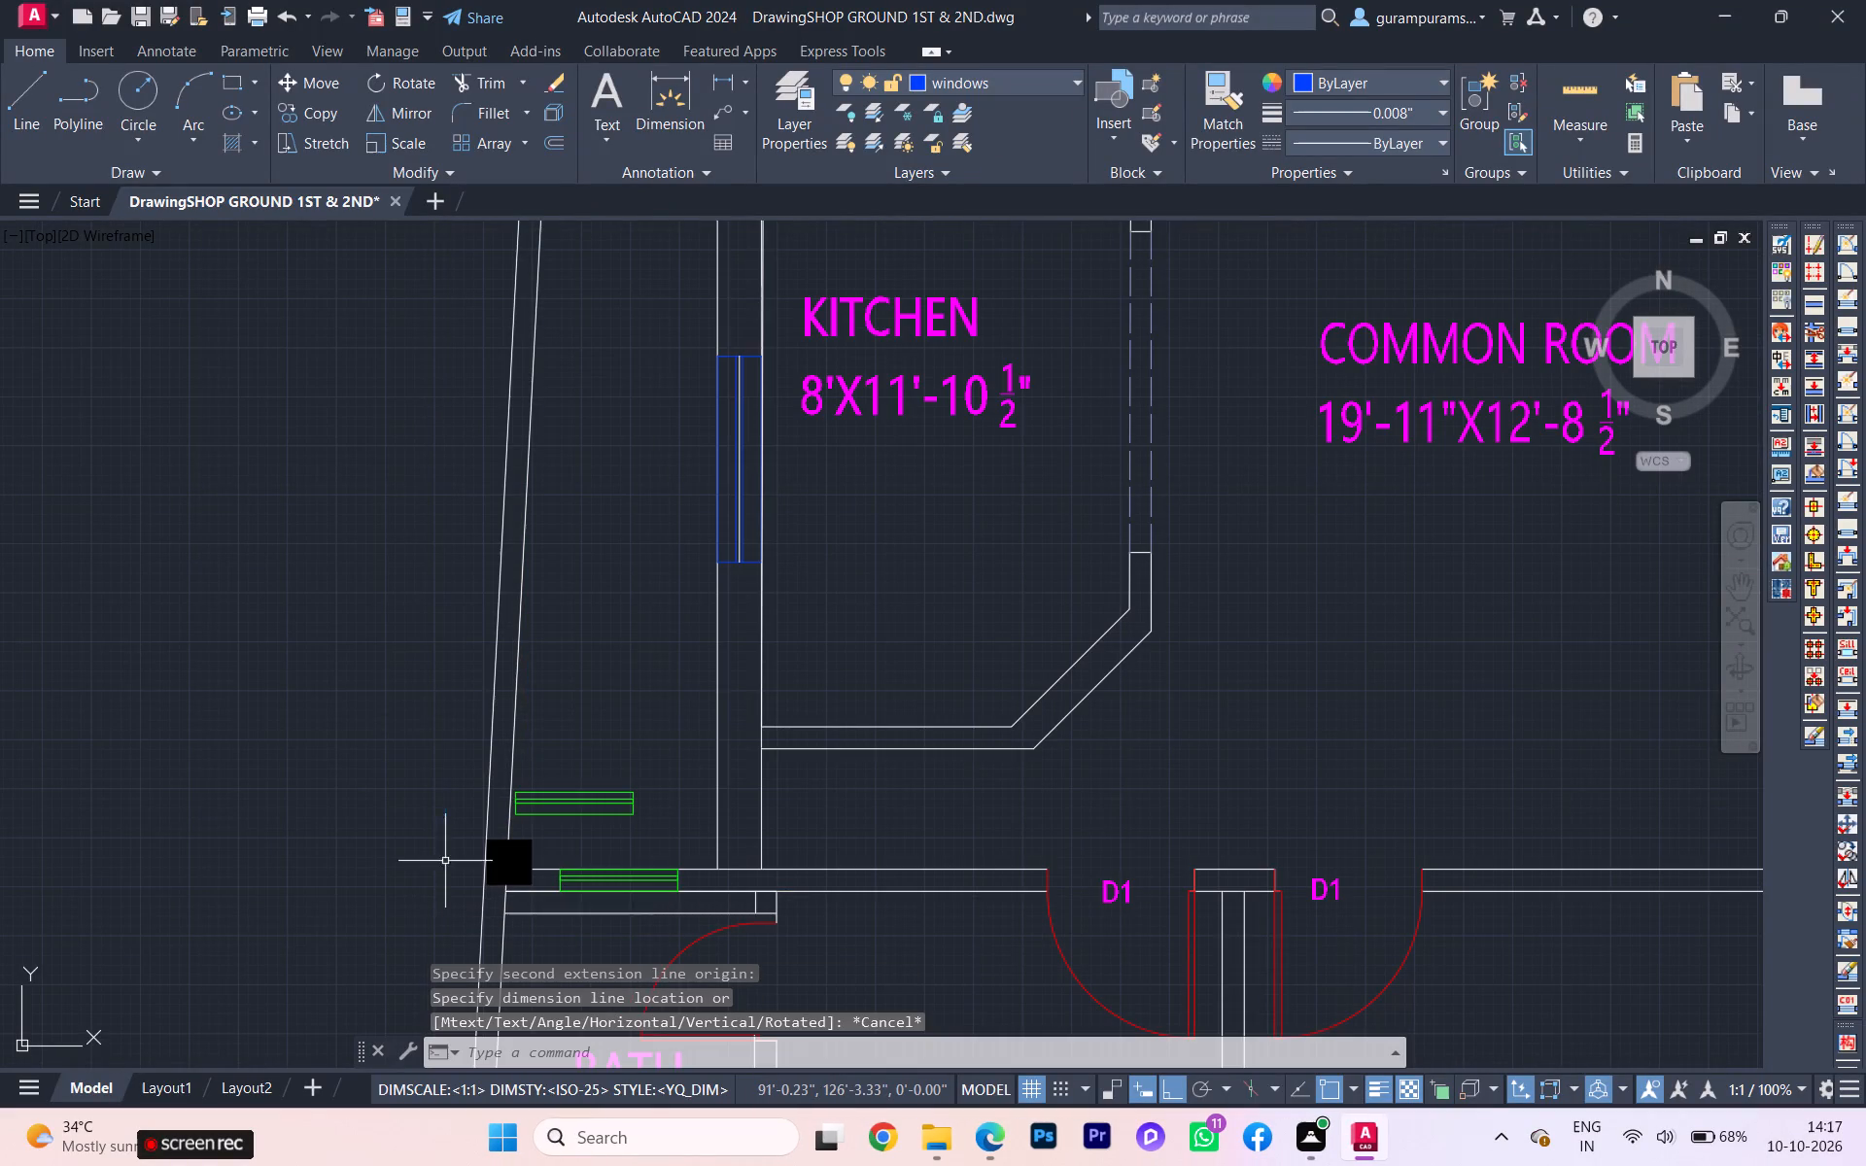
Add a vertical linear dimension outside the west wall, from the plan's northwest corner to the wall south of the northern kitchen.
left_click(720, 83)
scroll(713, 220, "down", 2)
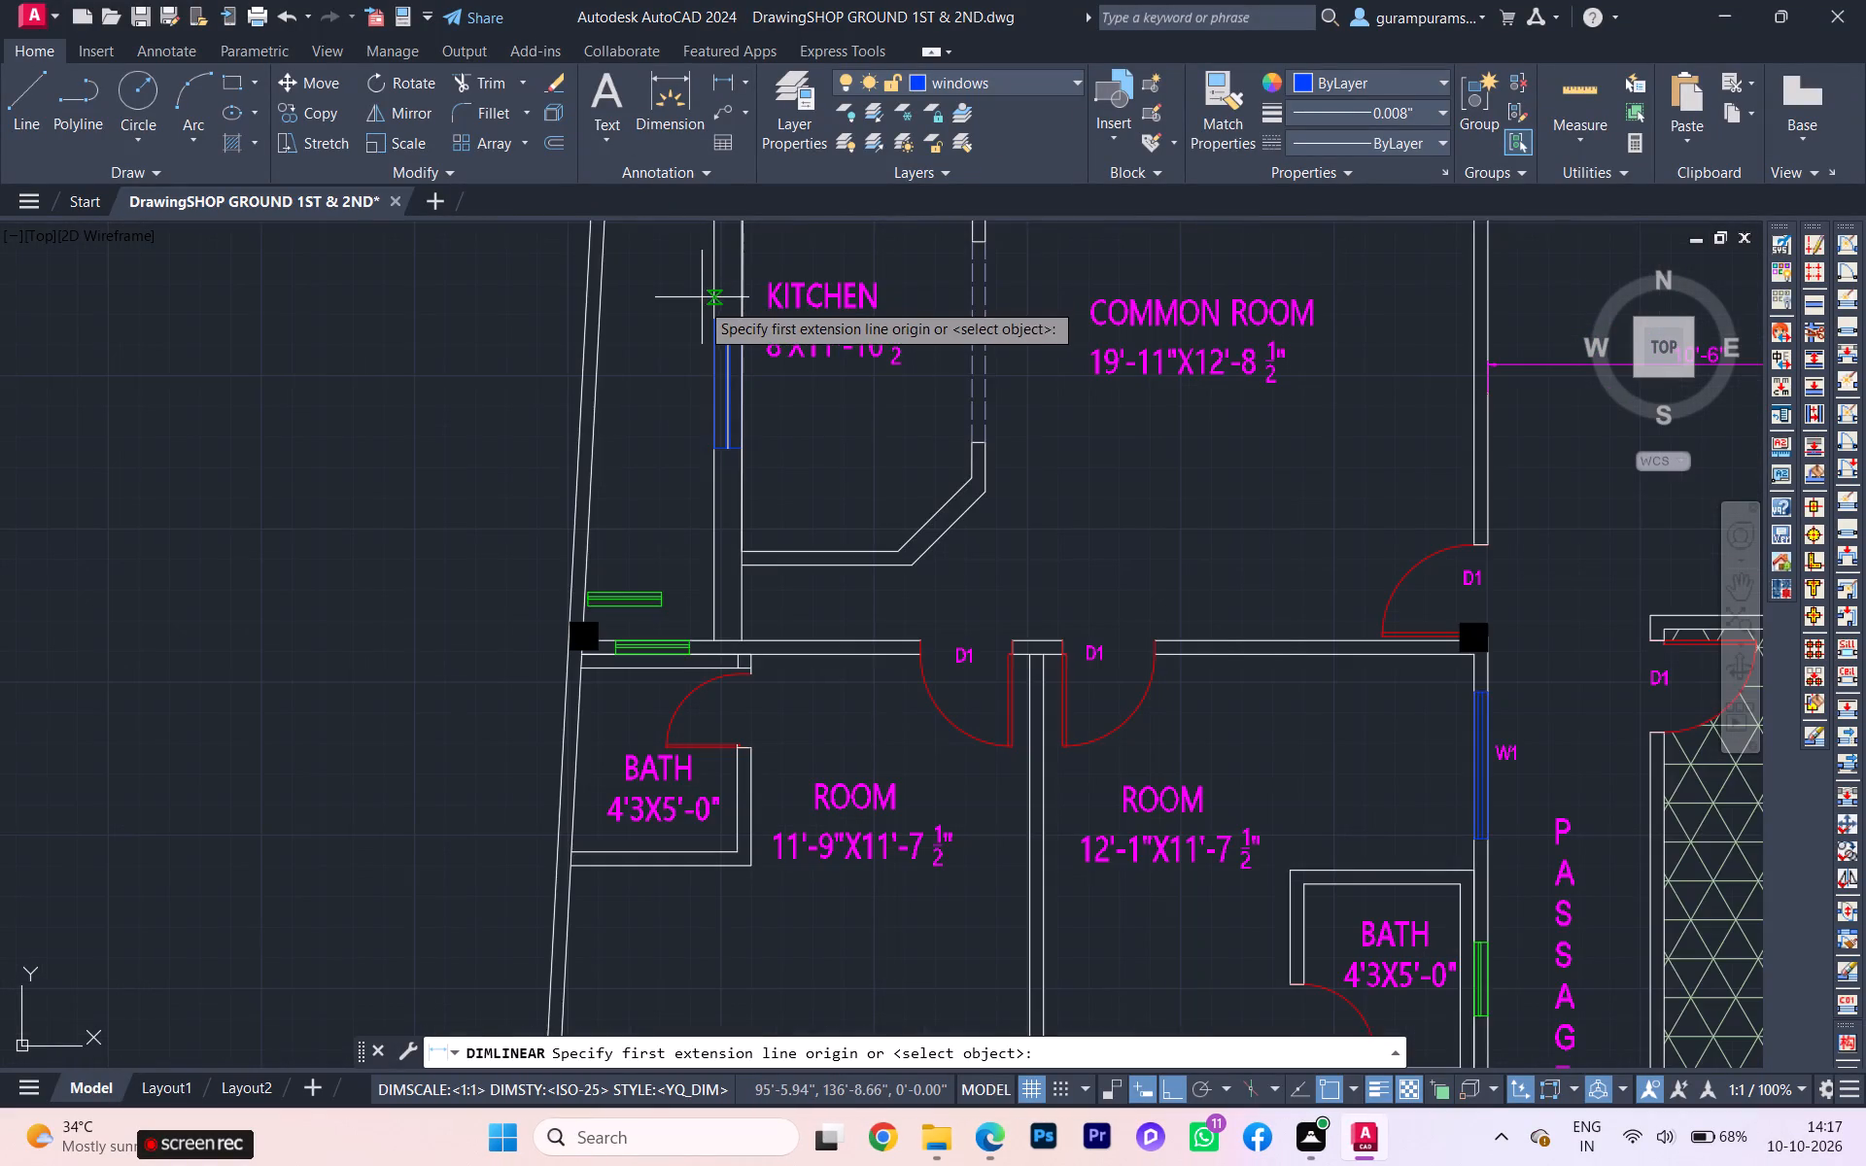
scroll(682, 301, "down", 2)
scroll(656, 247, "up", 2)
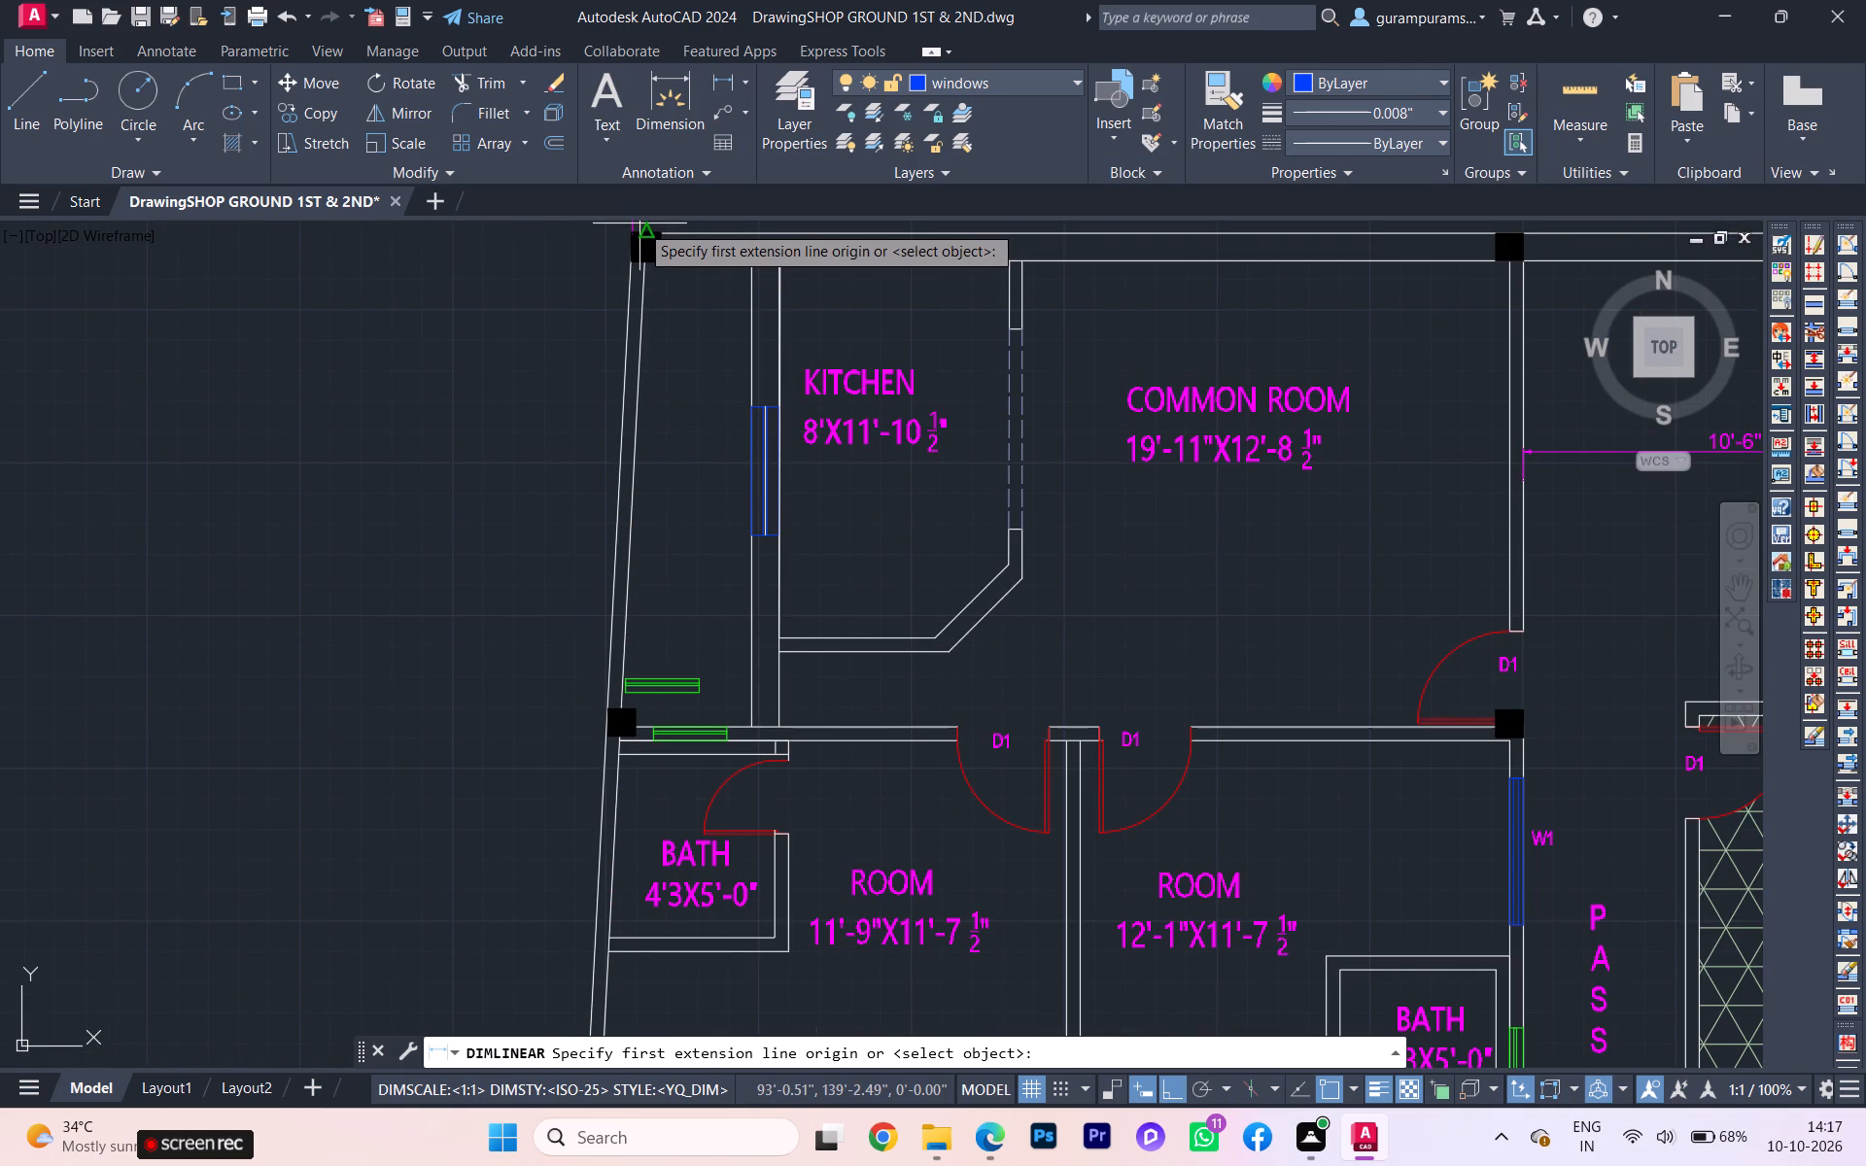
left_click(637, 235)
scroll(605, 734, "up", 2)
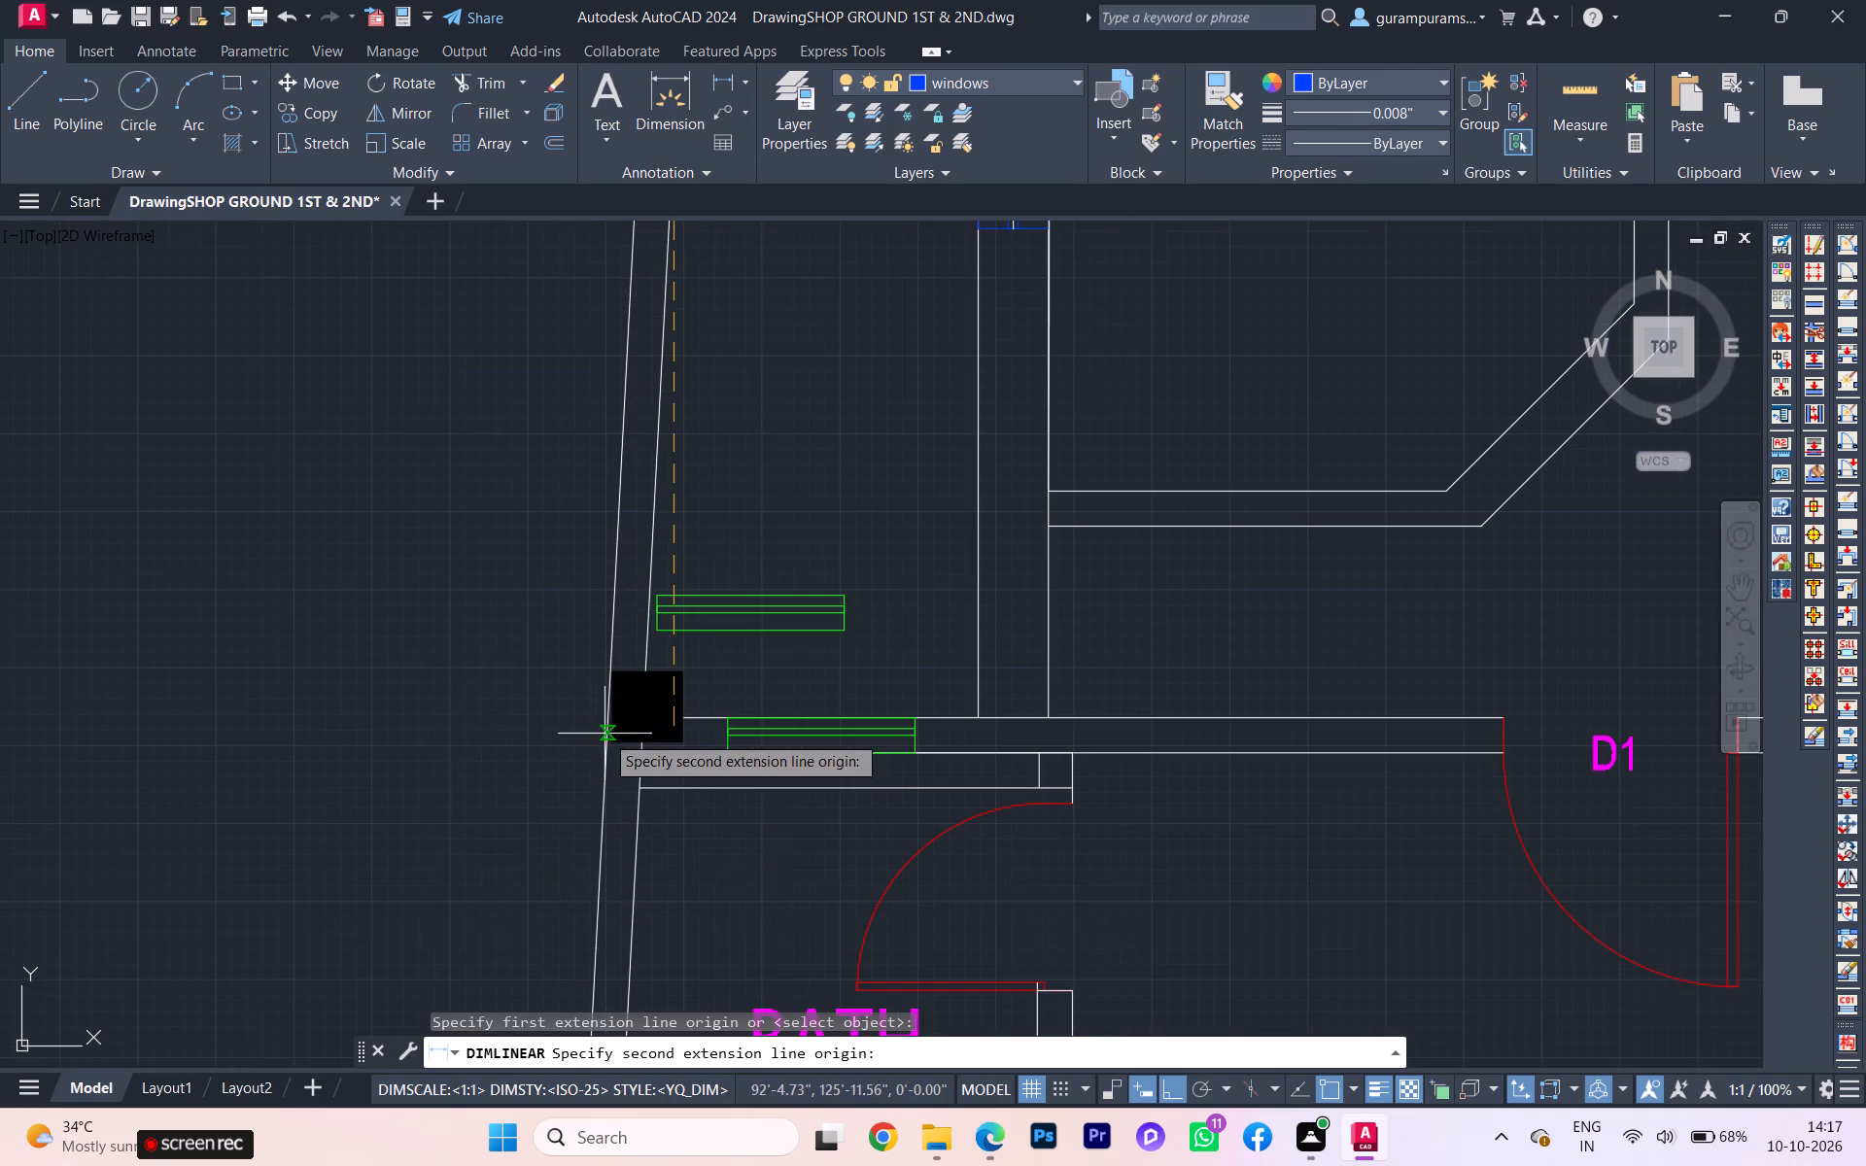
left_click(637, 751)
scroll(557, 738, "down", 1)
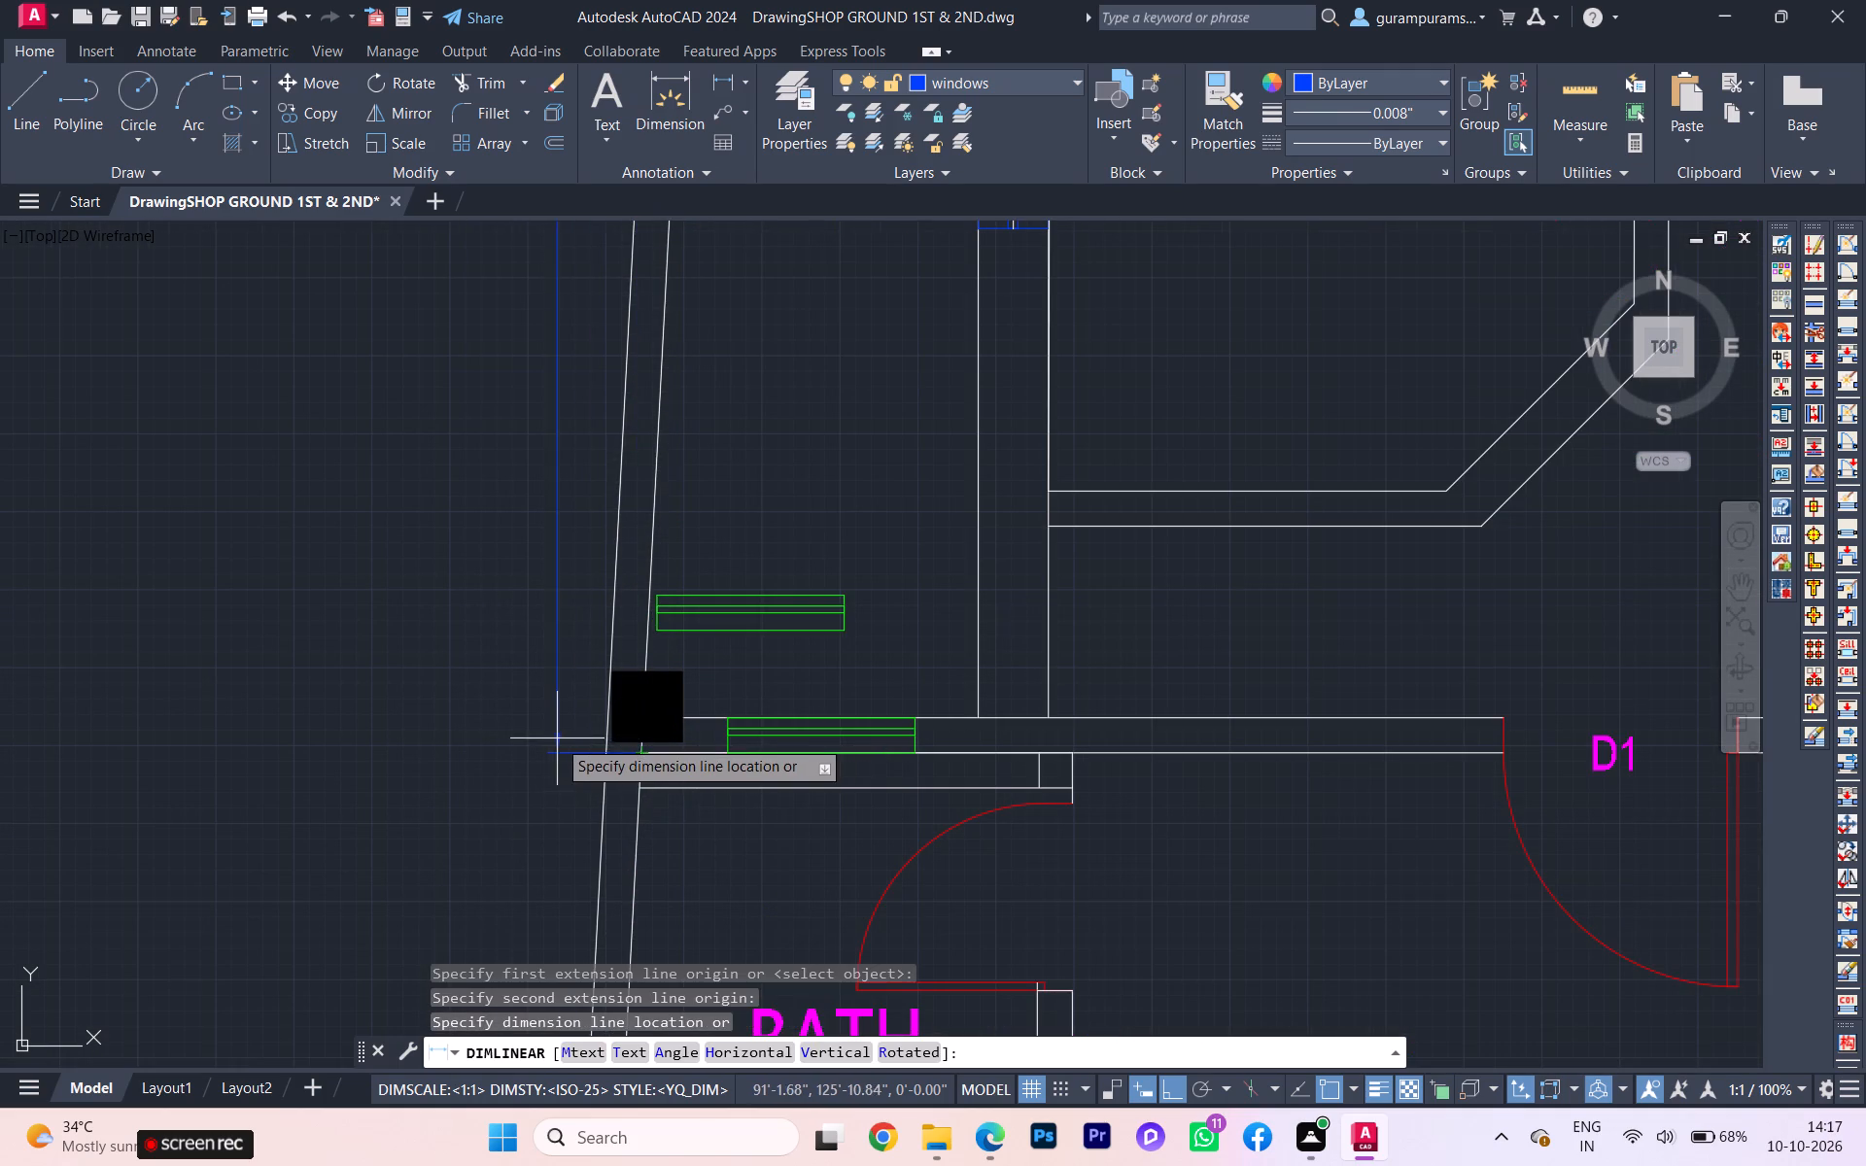
scroll(557, 738, "down", 1)
left_click(536, 737)
key("Escape")
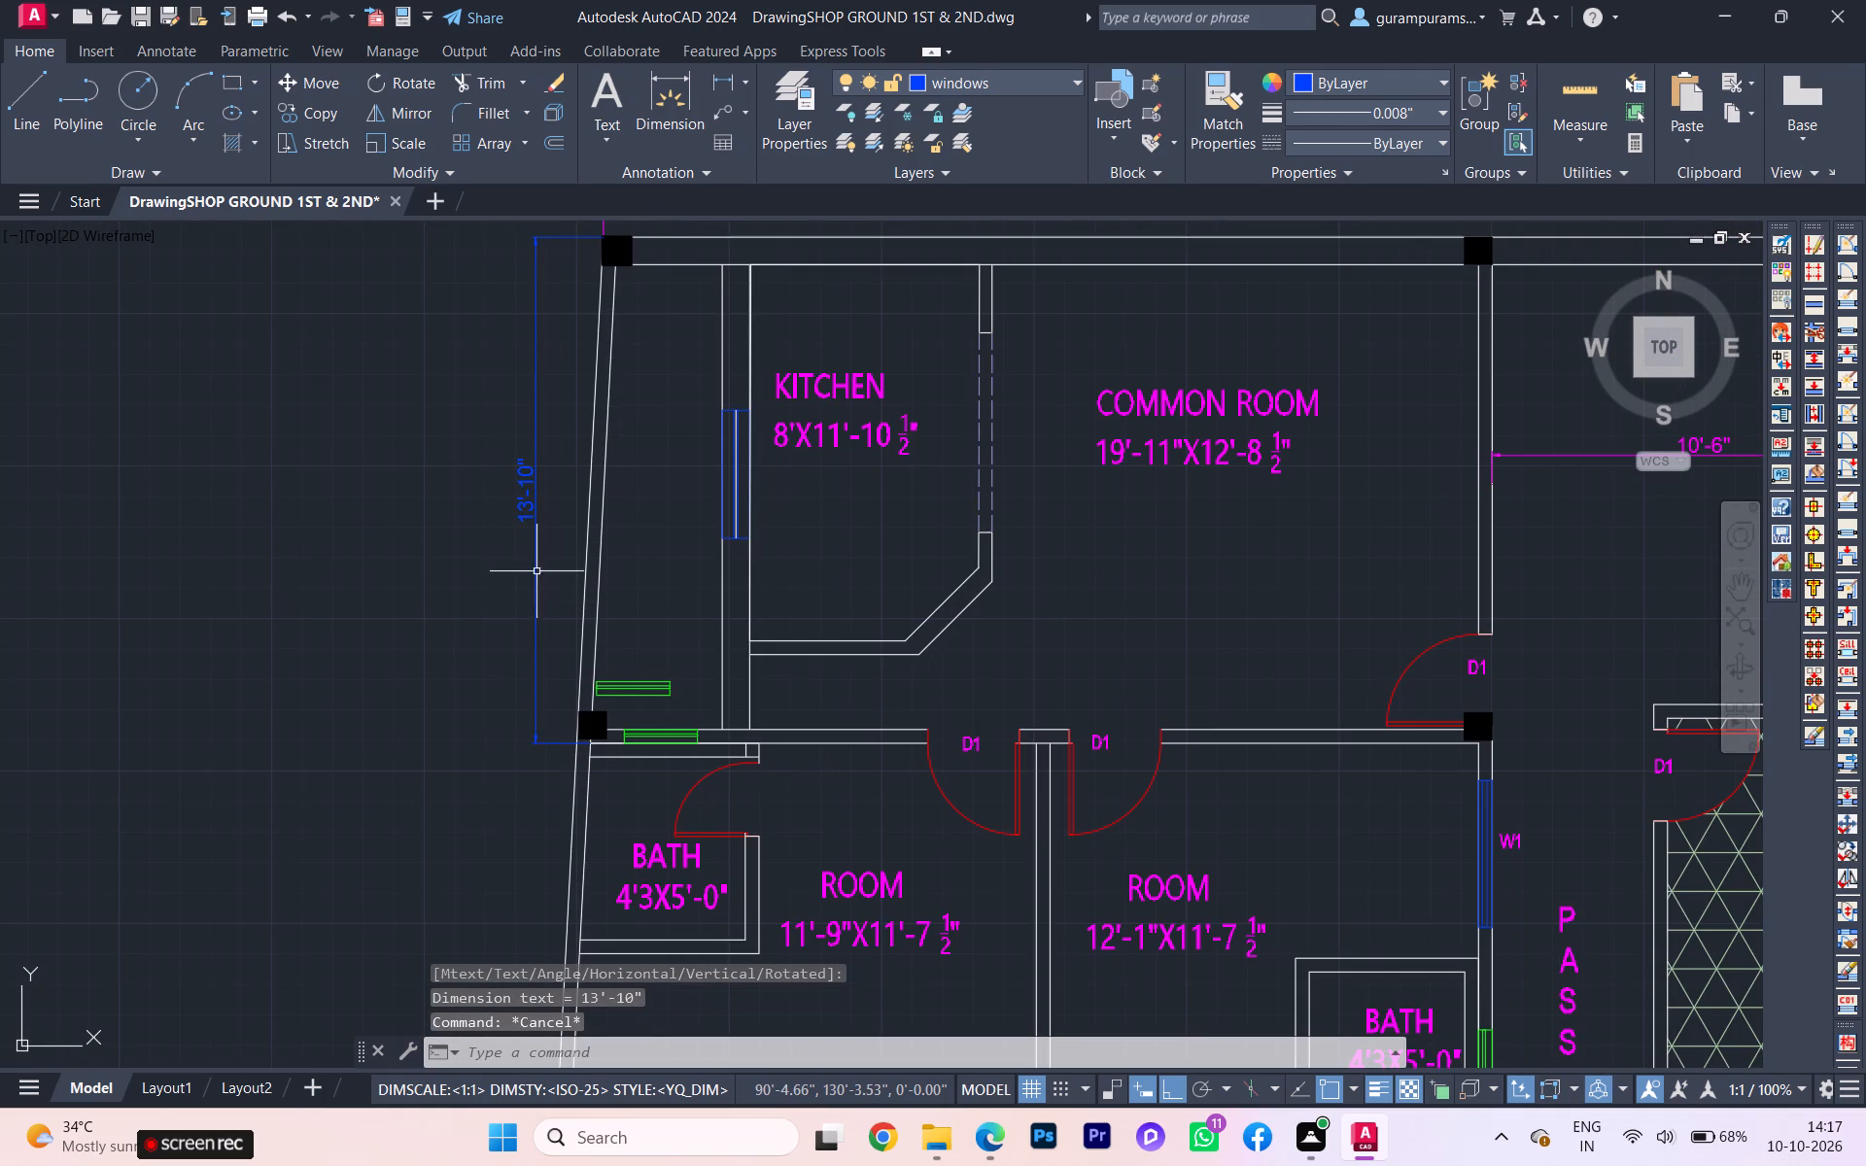
Override the text of the new west-side vertical dimension with 13'-11 1/2".
double_click(520, 479)
scroll(521, 471, "up", 1)
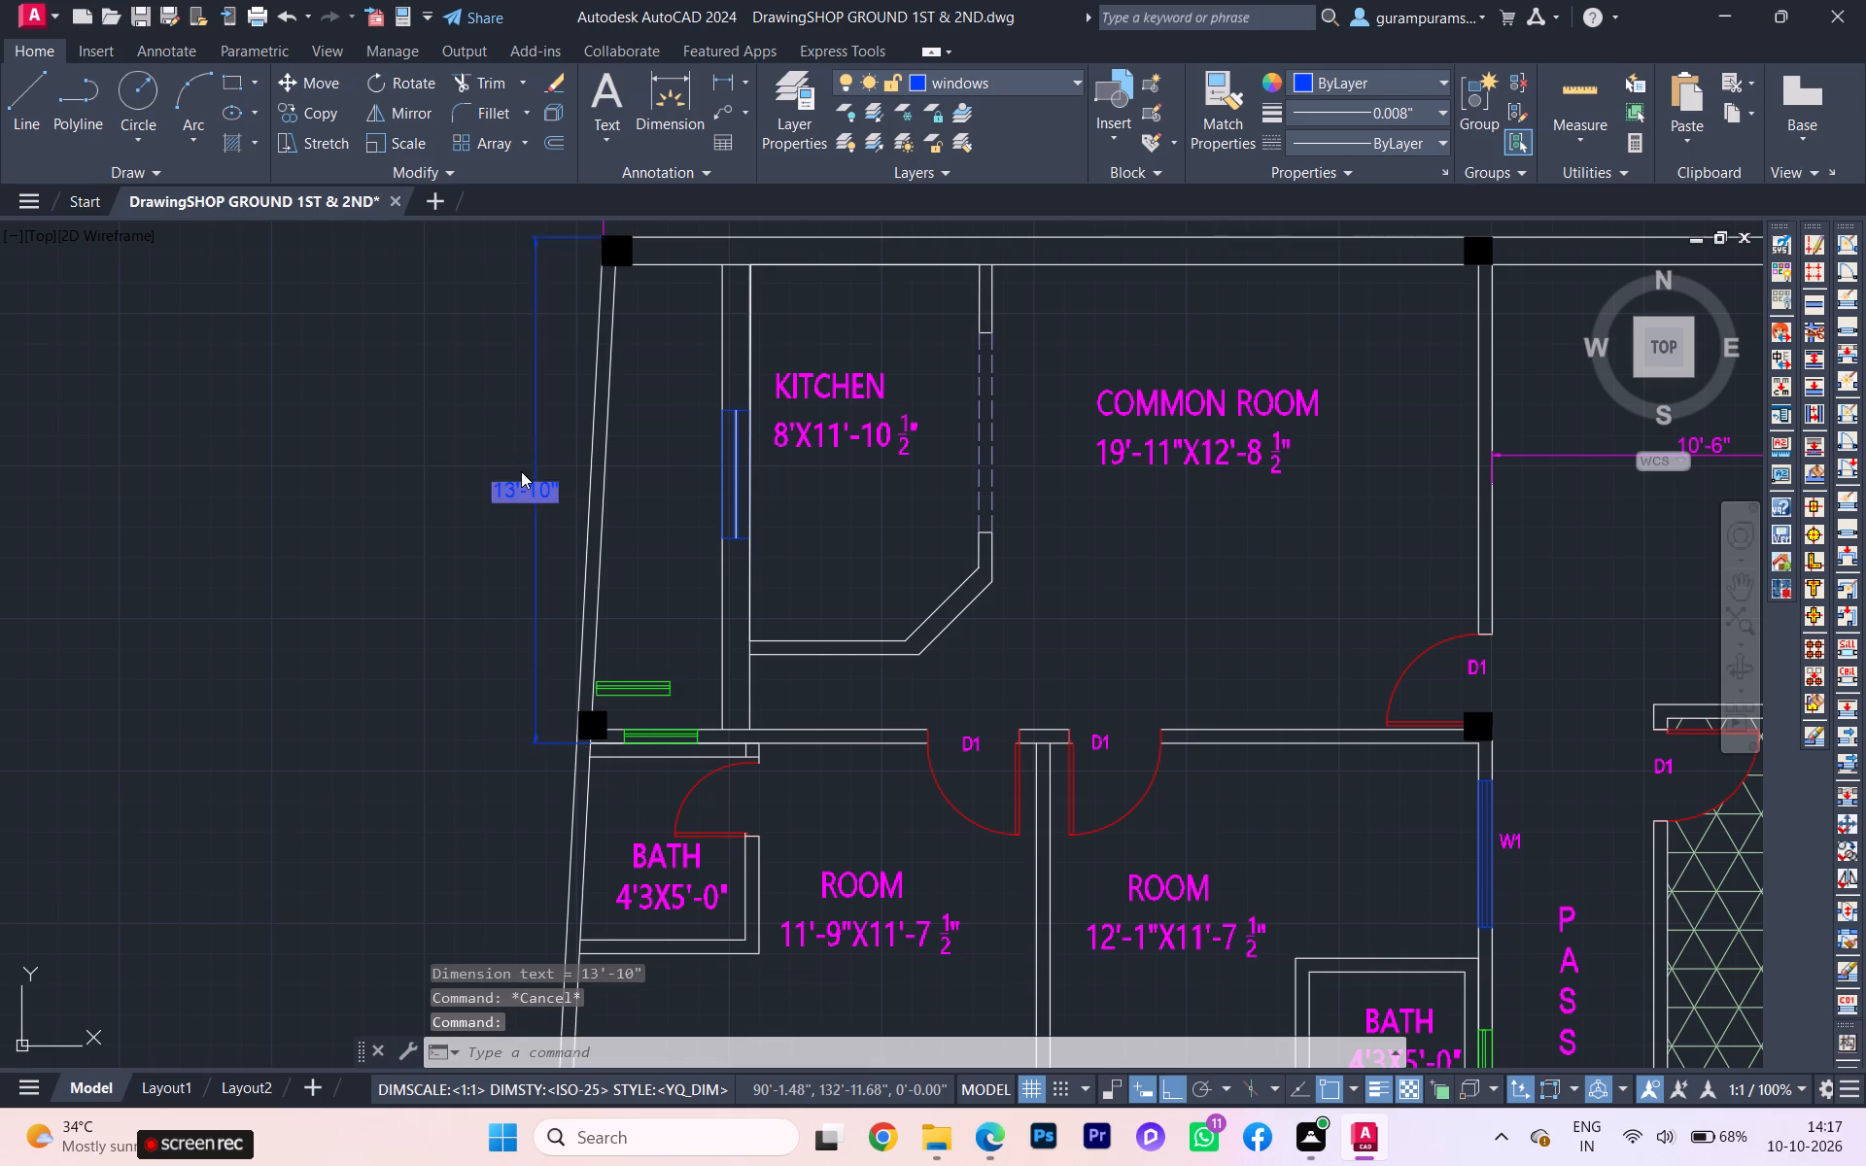
scroll(521, 471, "up", 2)
left_click(622, 547)
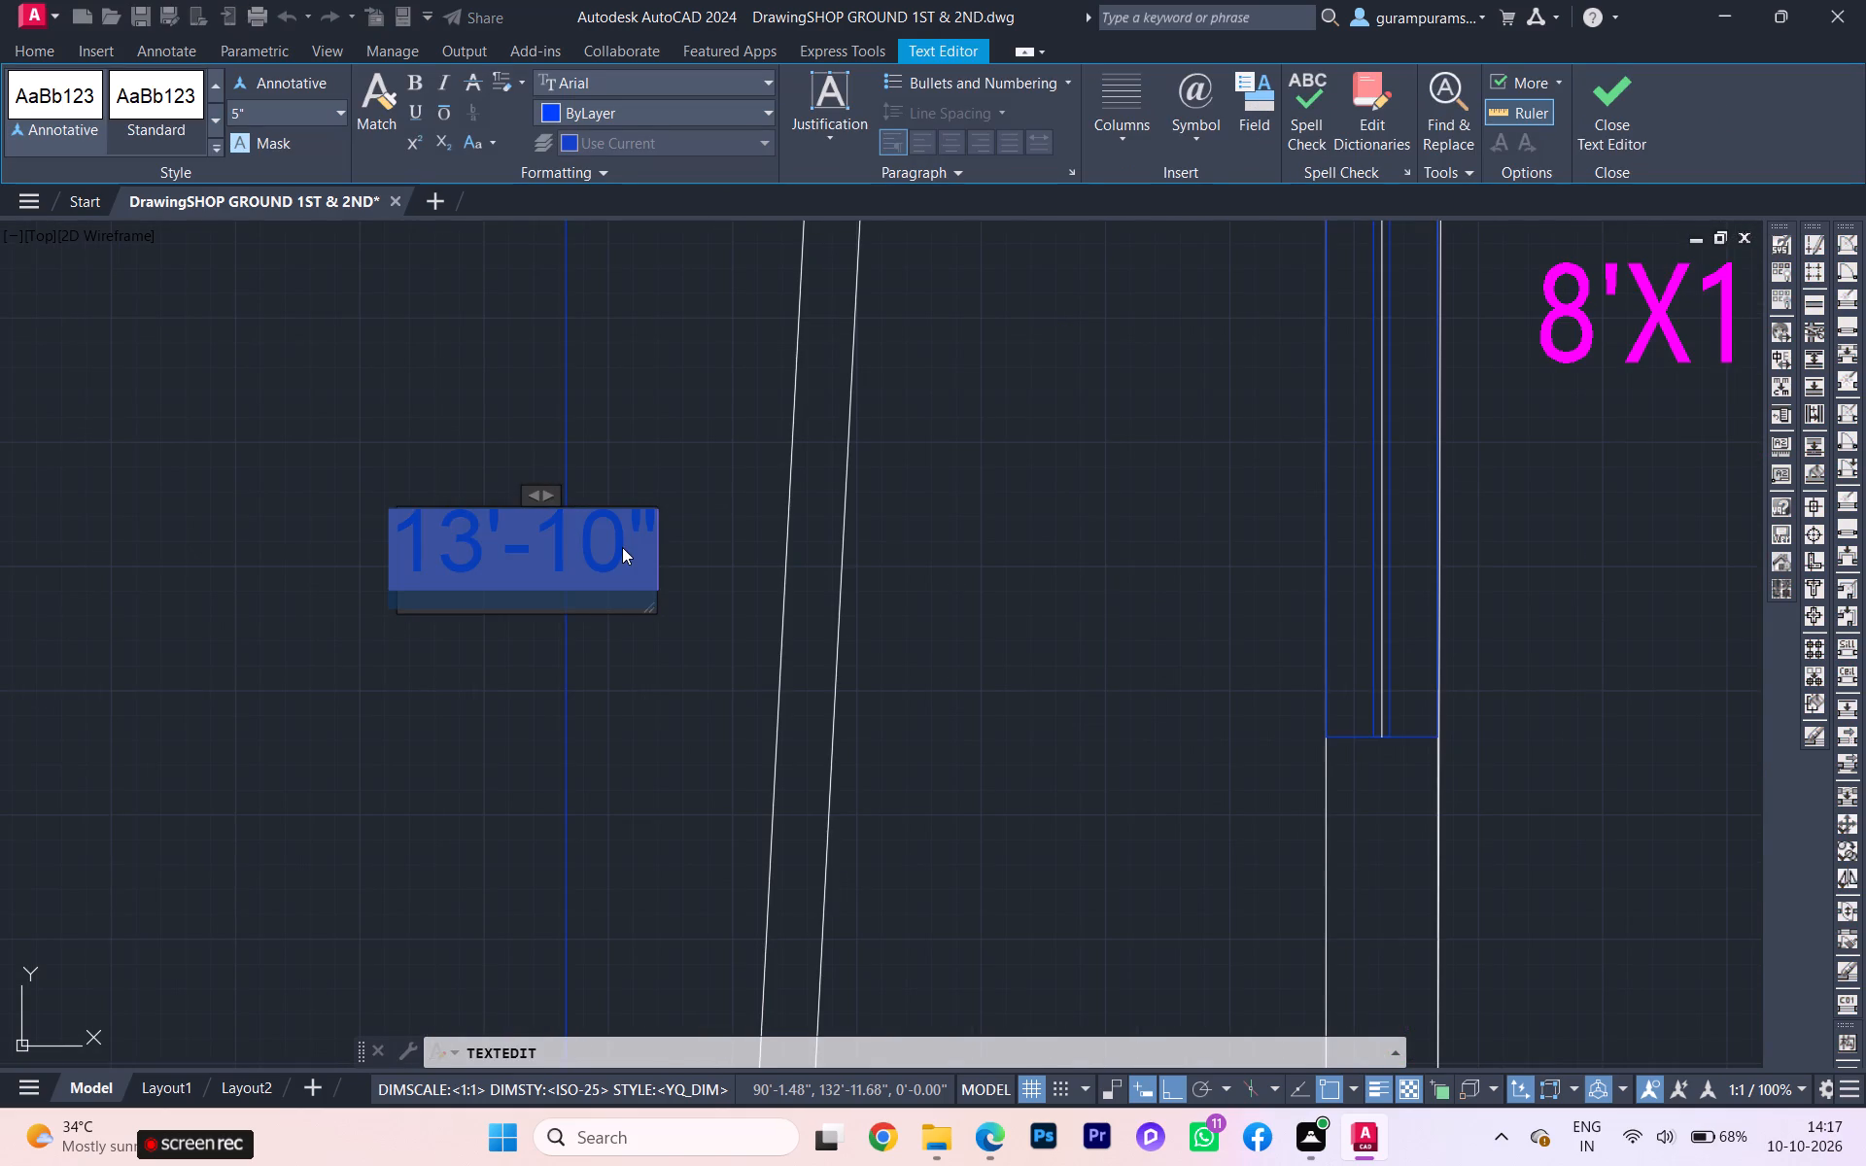
left_click(616, 554)
double_click(612, 535)
type("13")
type("'-11")
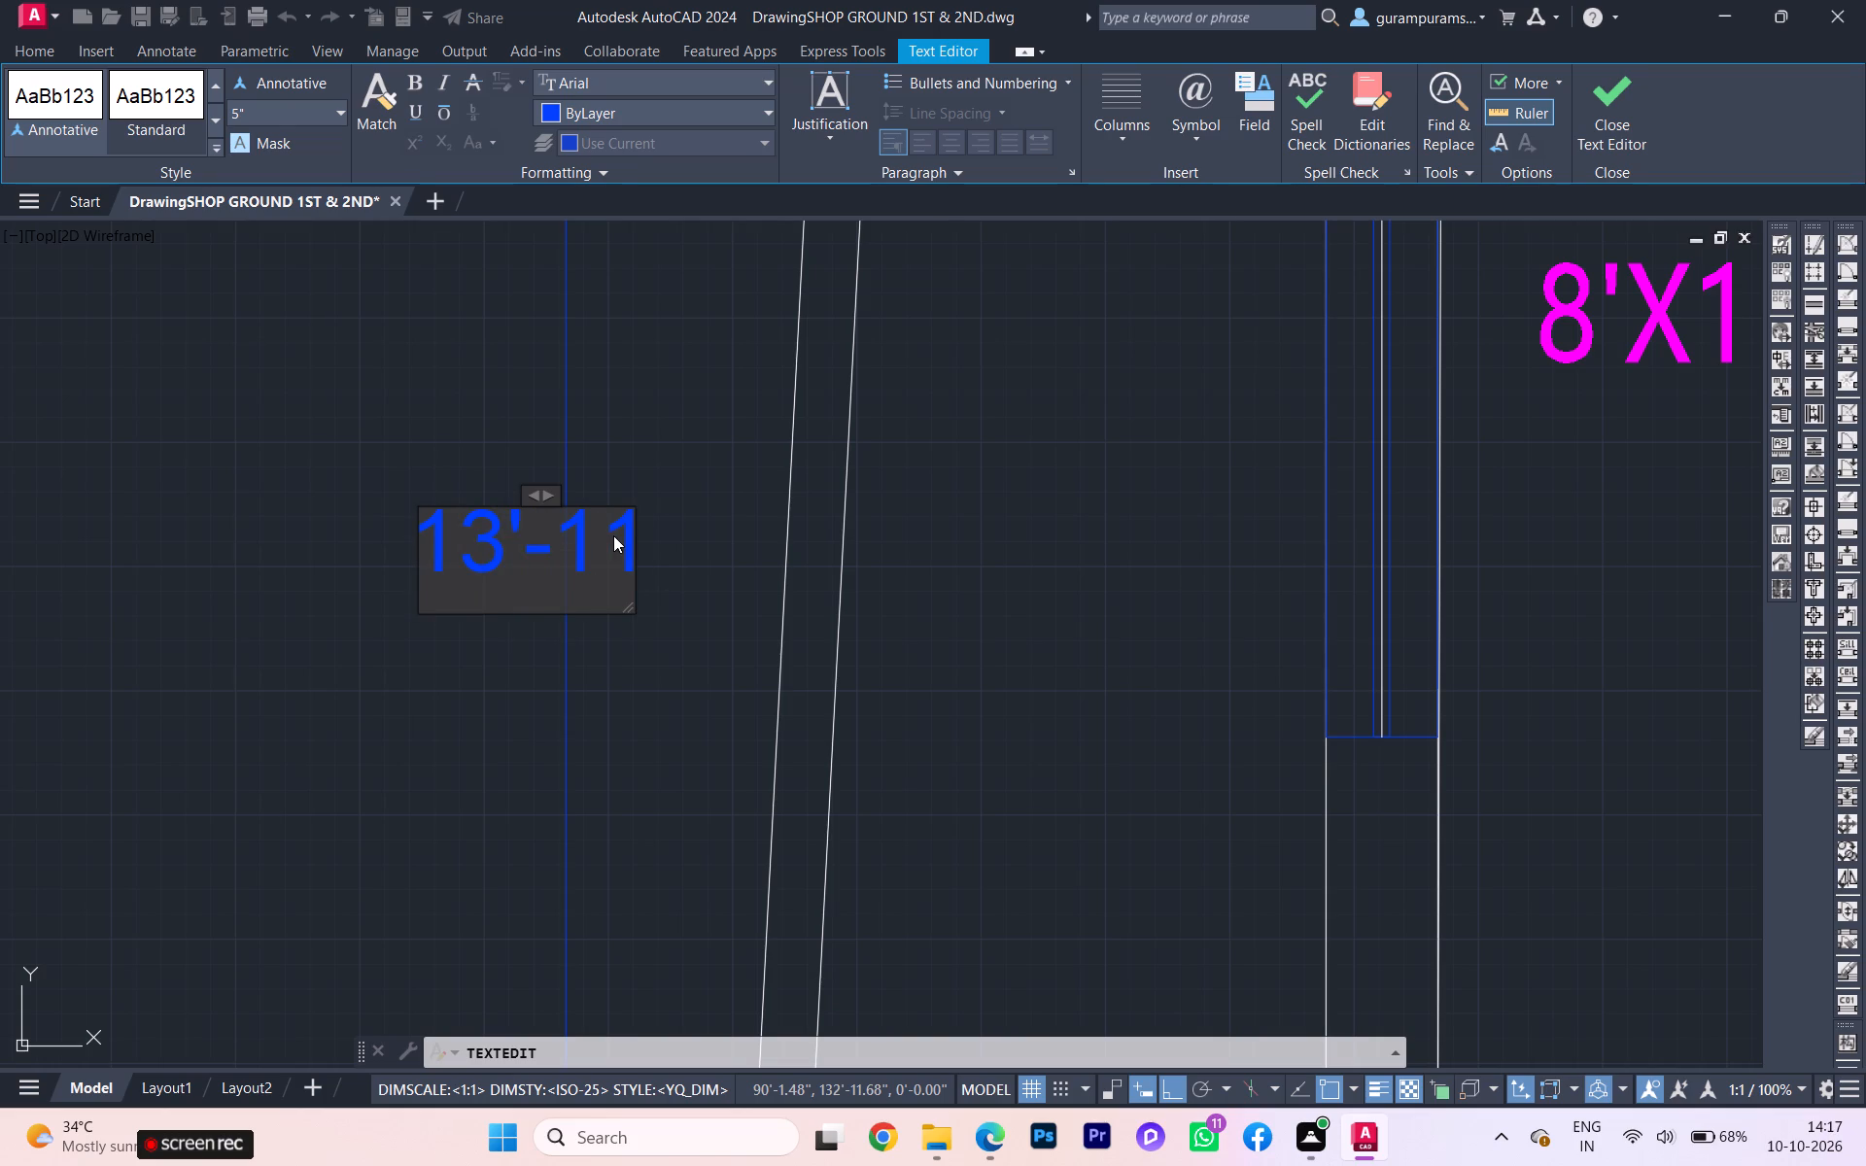
key("space")
key("1")
type("/2\"")
left_click(651, 745)
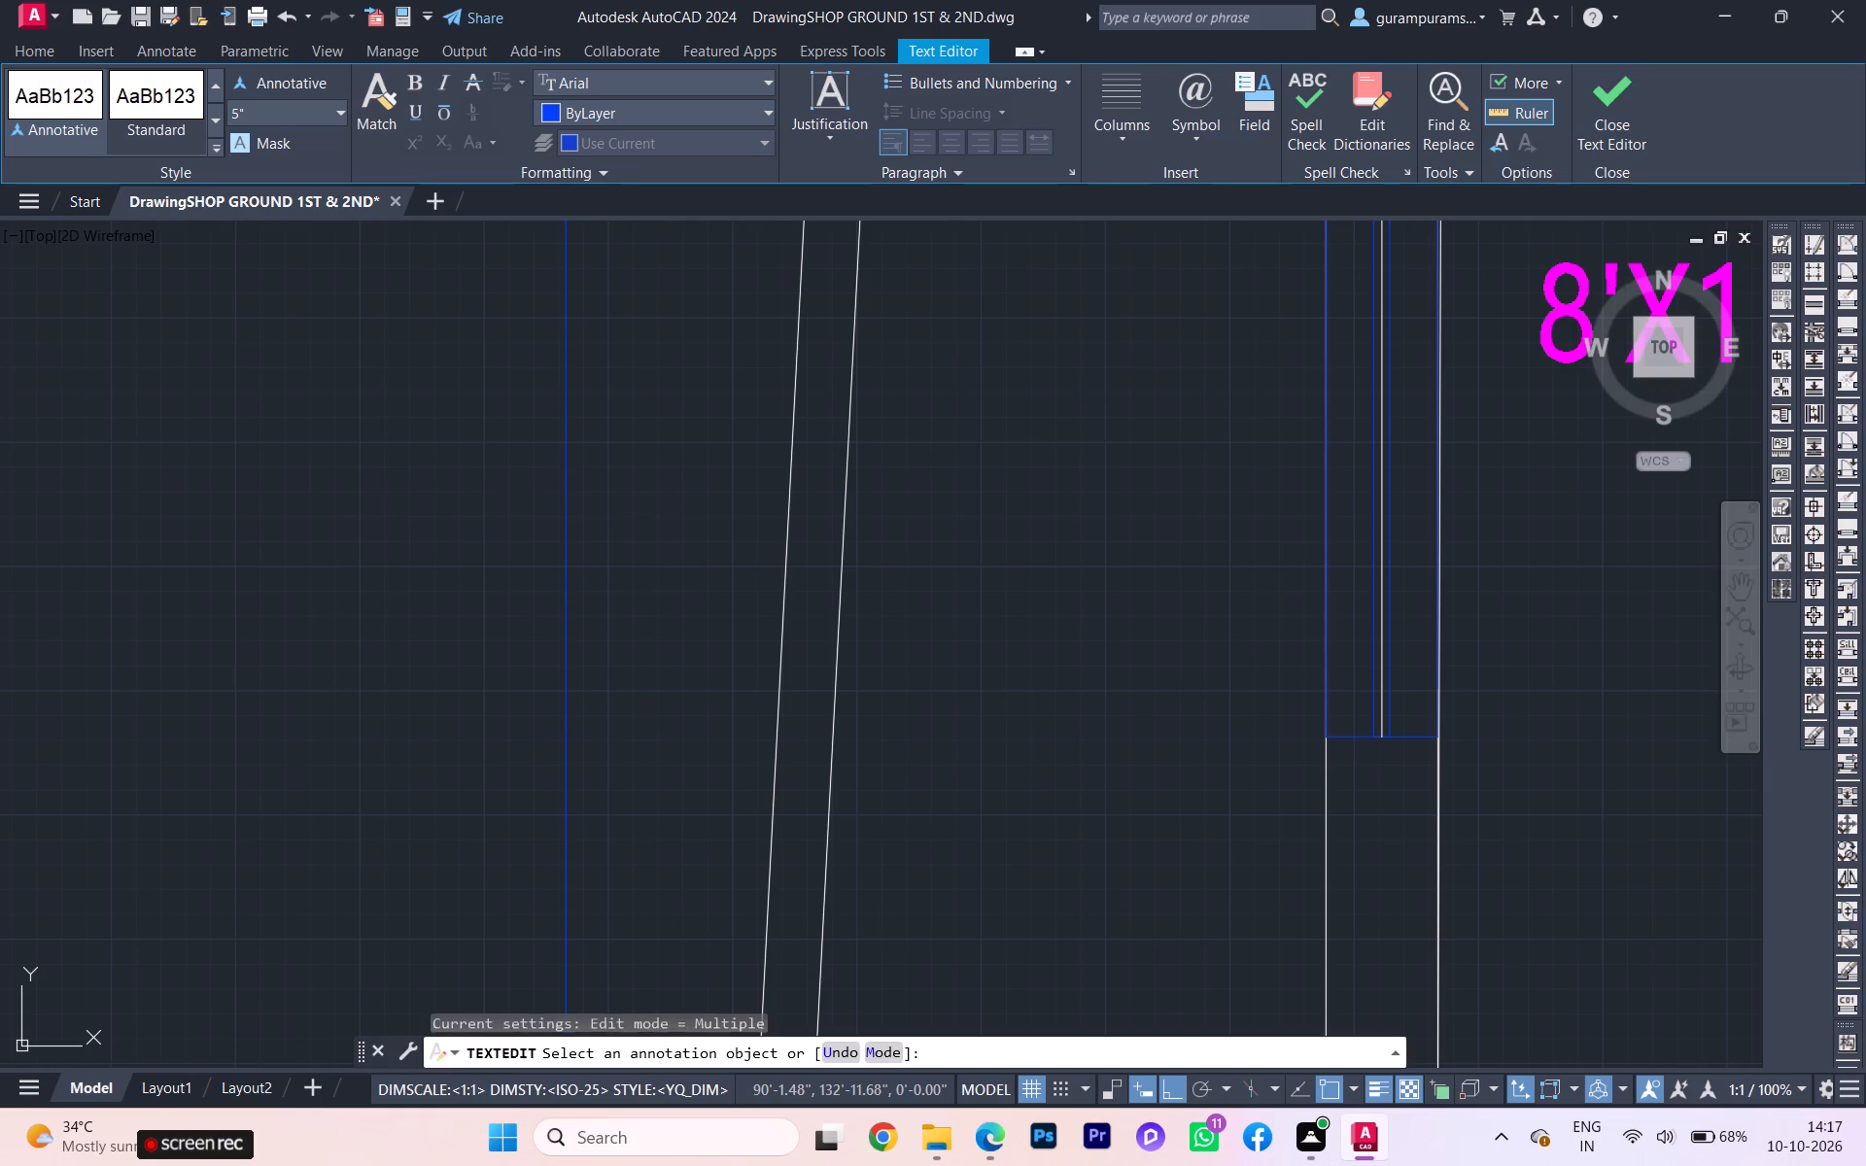
scroll(618, 699, "down", 2)
left_click(602, 683)
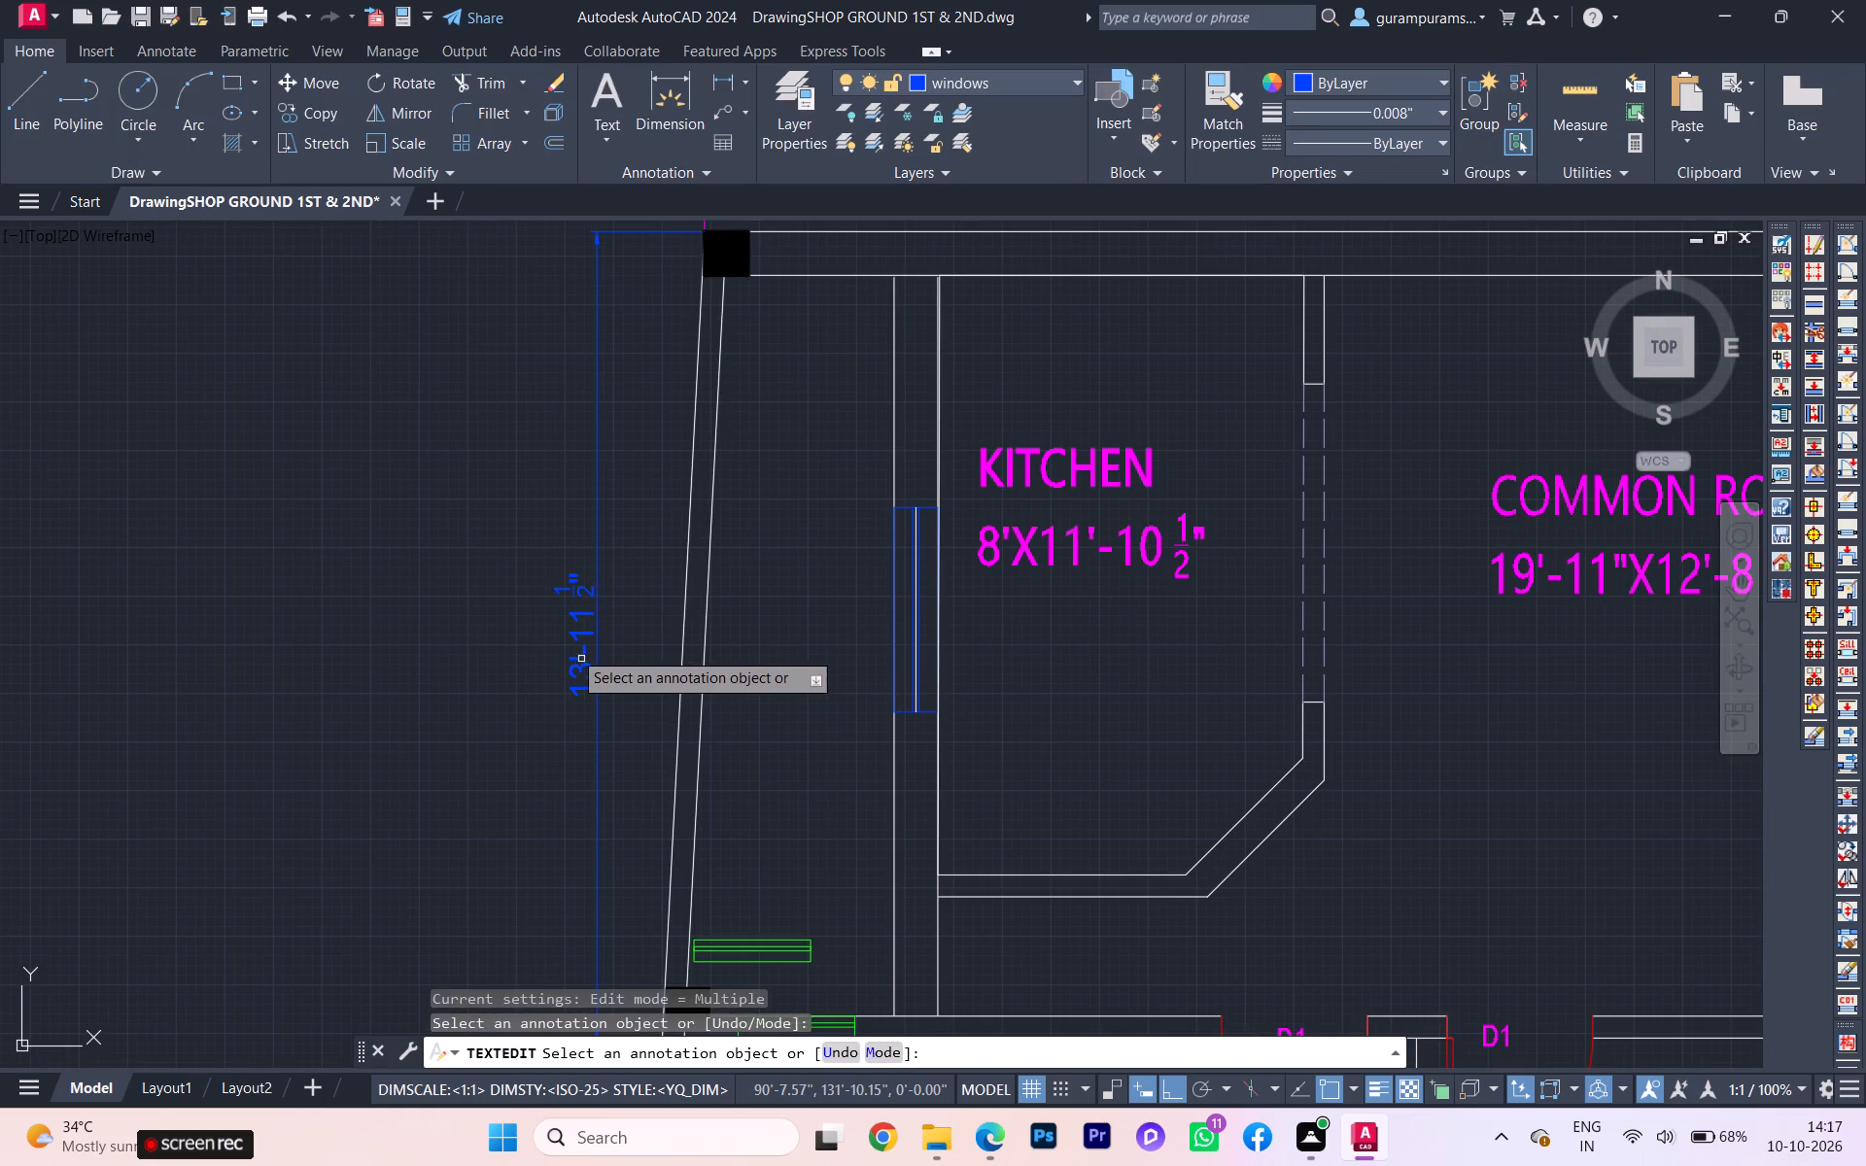
left_click(565, 643)
scroll(508, 614, "down", 4)
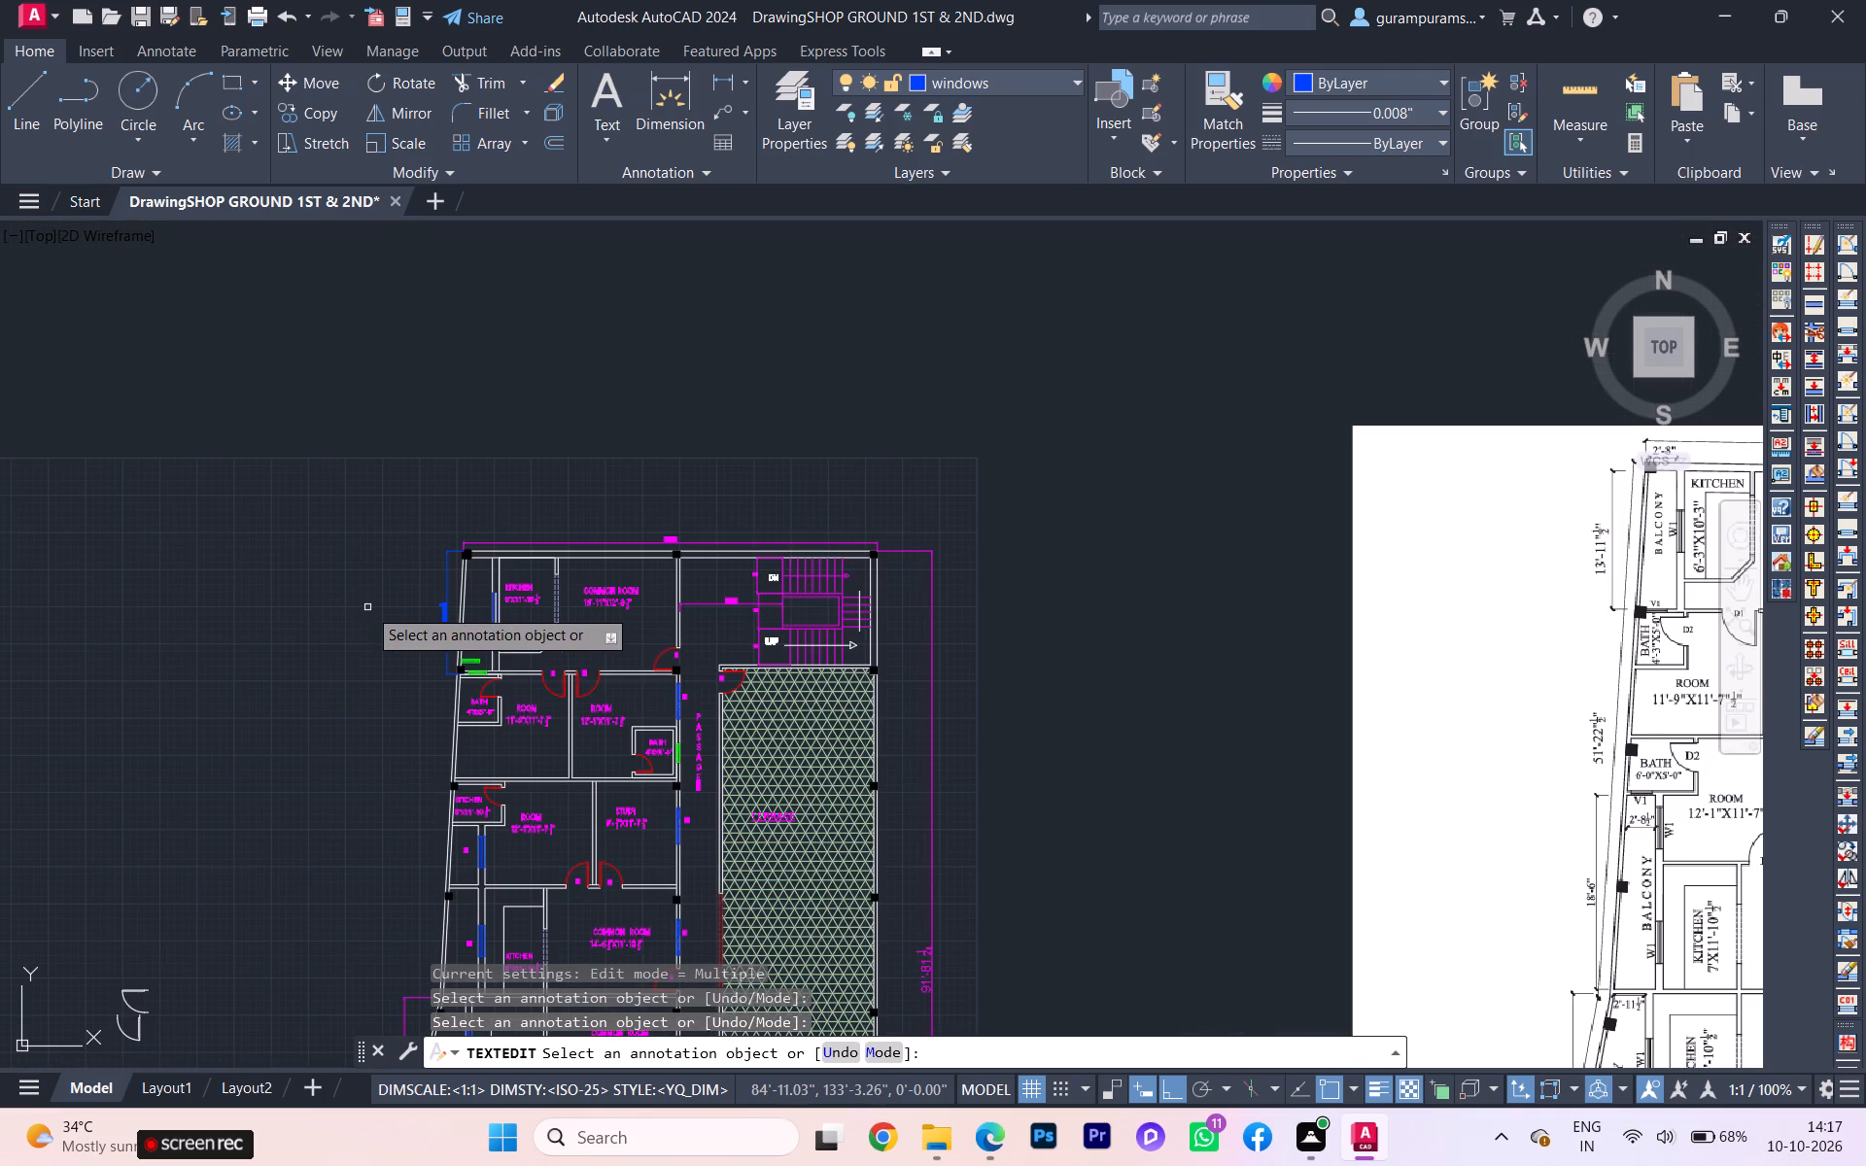
key("Escape")
Move the 13'-11½" west-side dimension onto the DIMENSIONS layer.
scroll(461, 639, "up", 2)
left_click(449, 631)
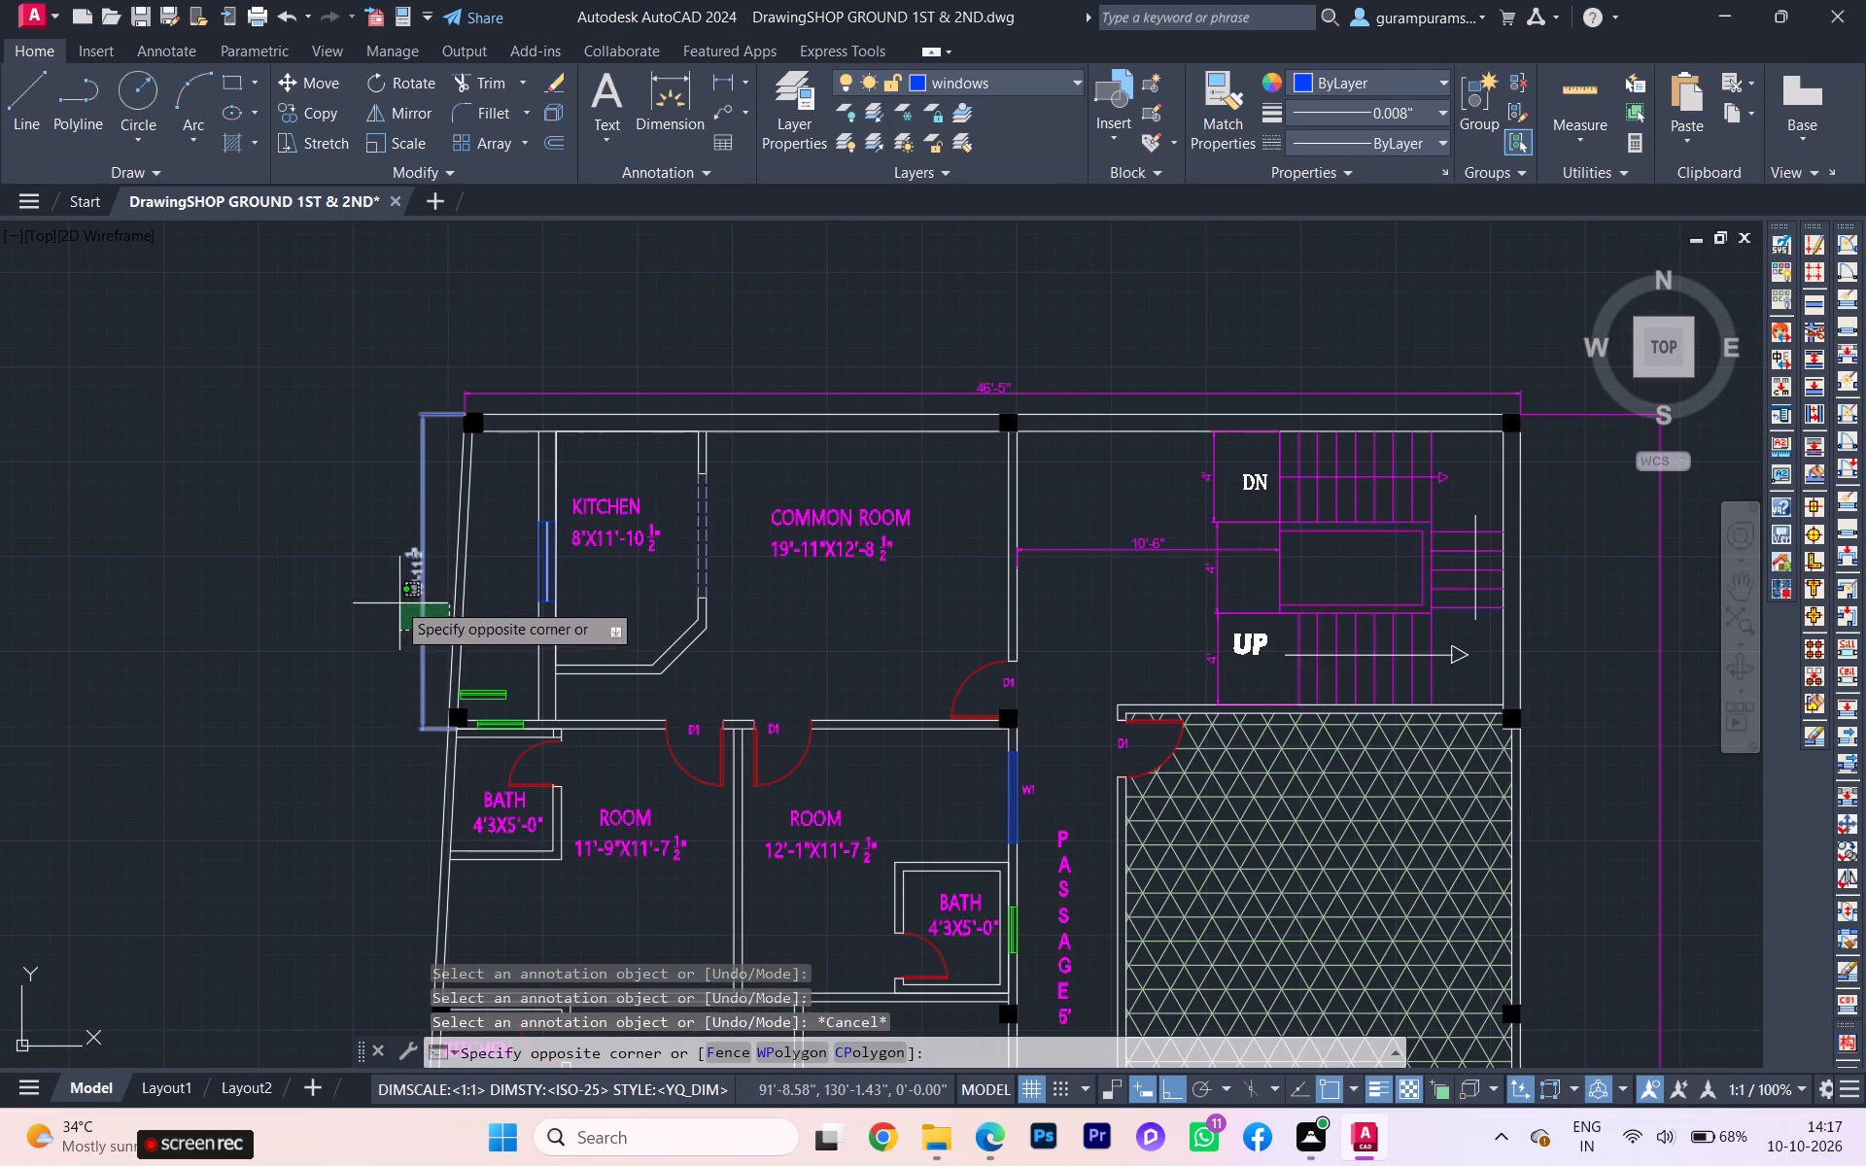
left_click(395, 600)
left_click(1008, 89)
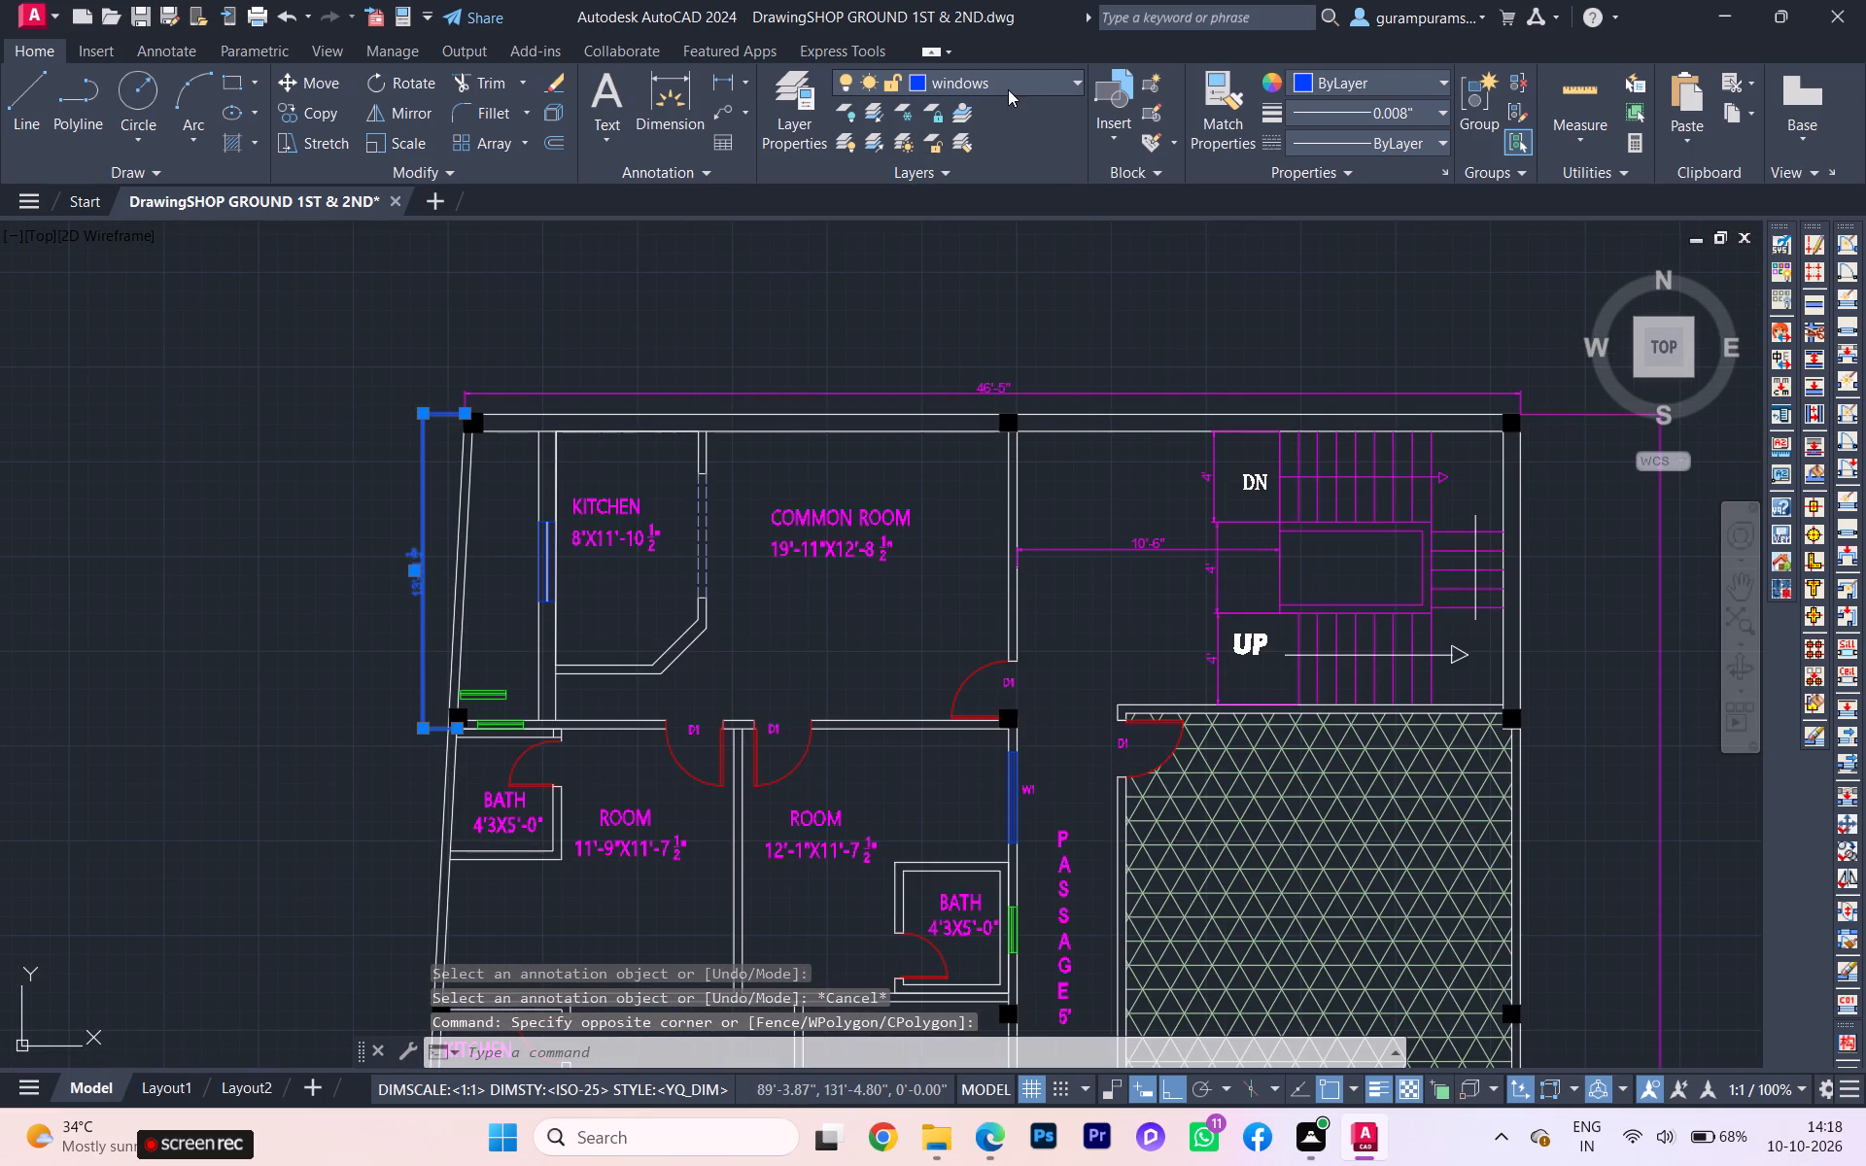
left_click(997, 164)
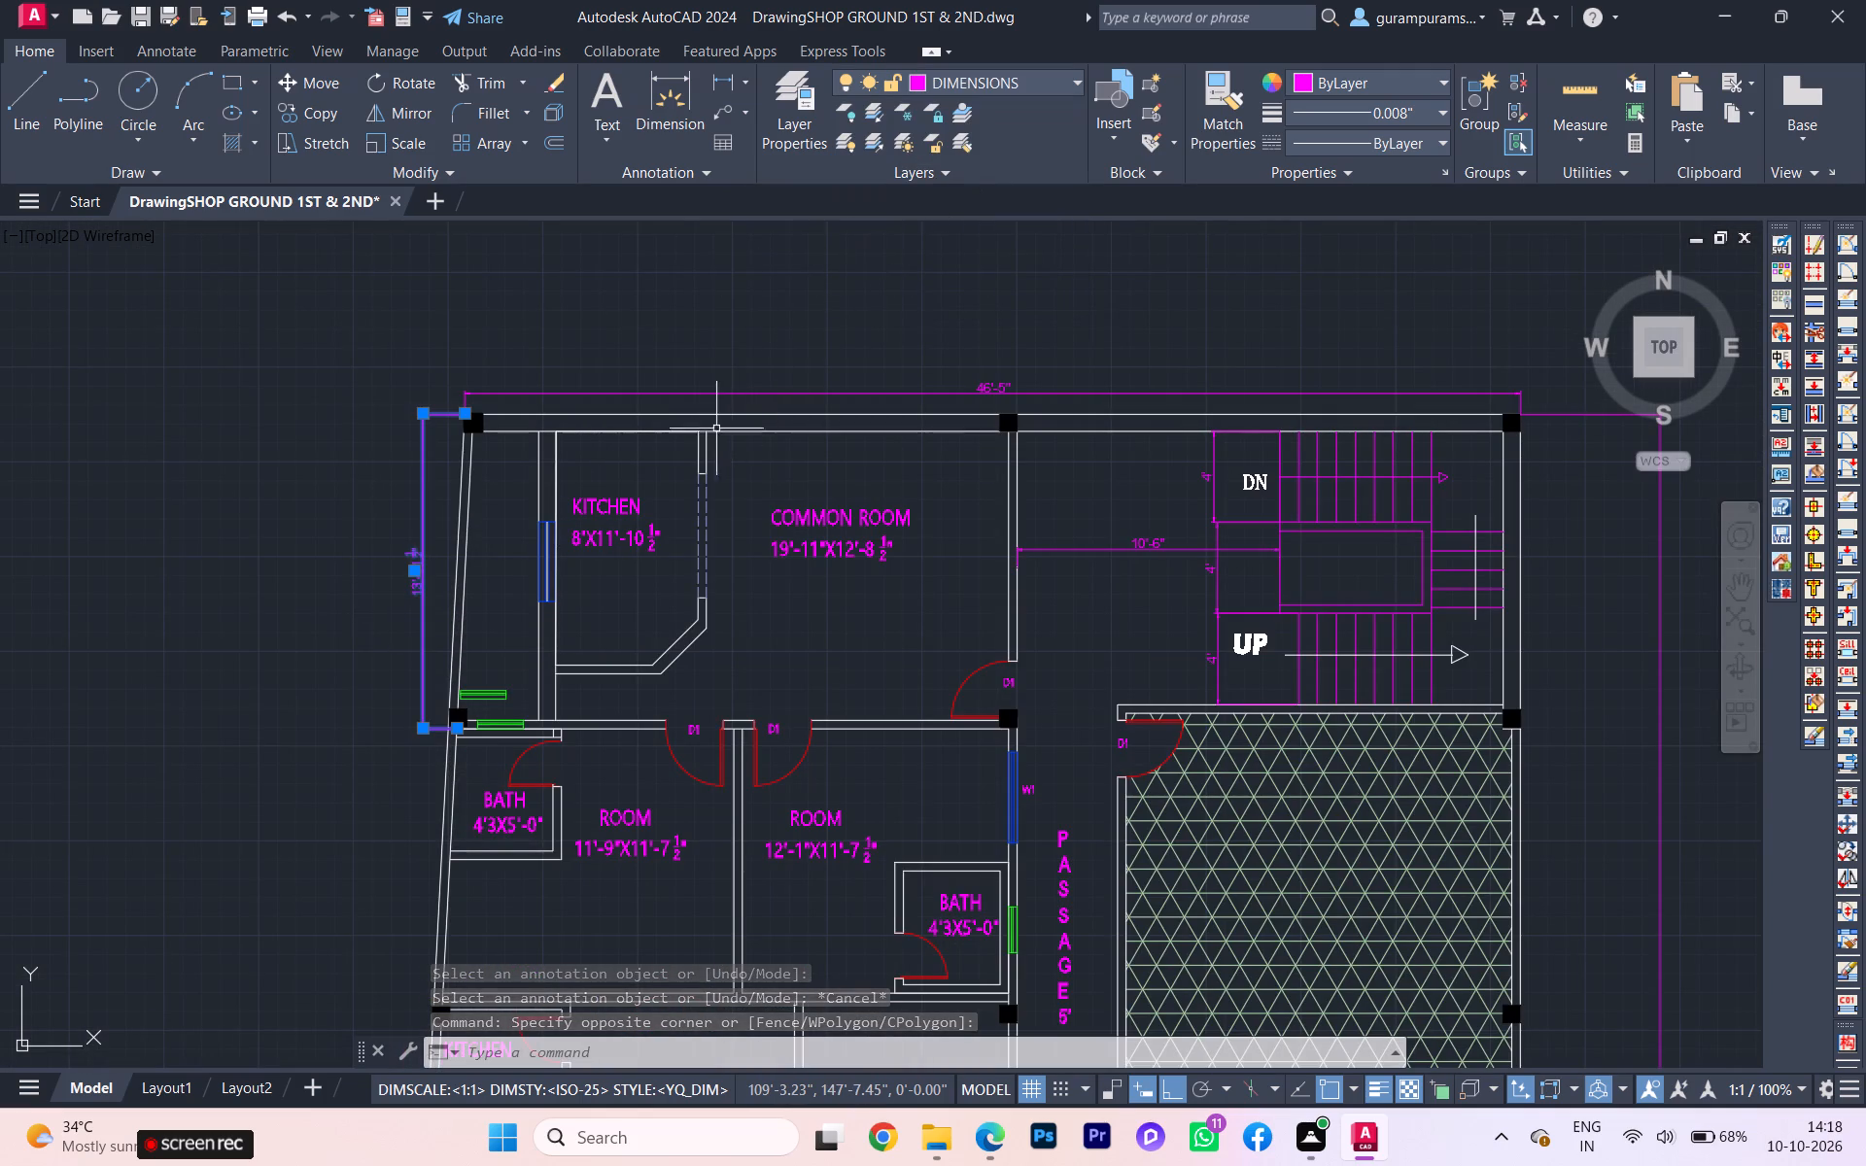
key("Escape")
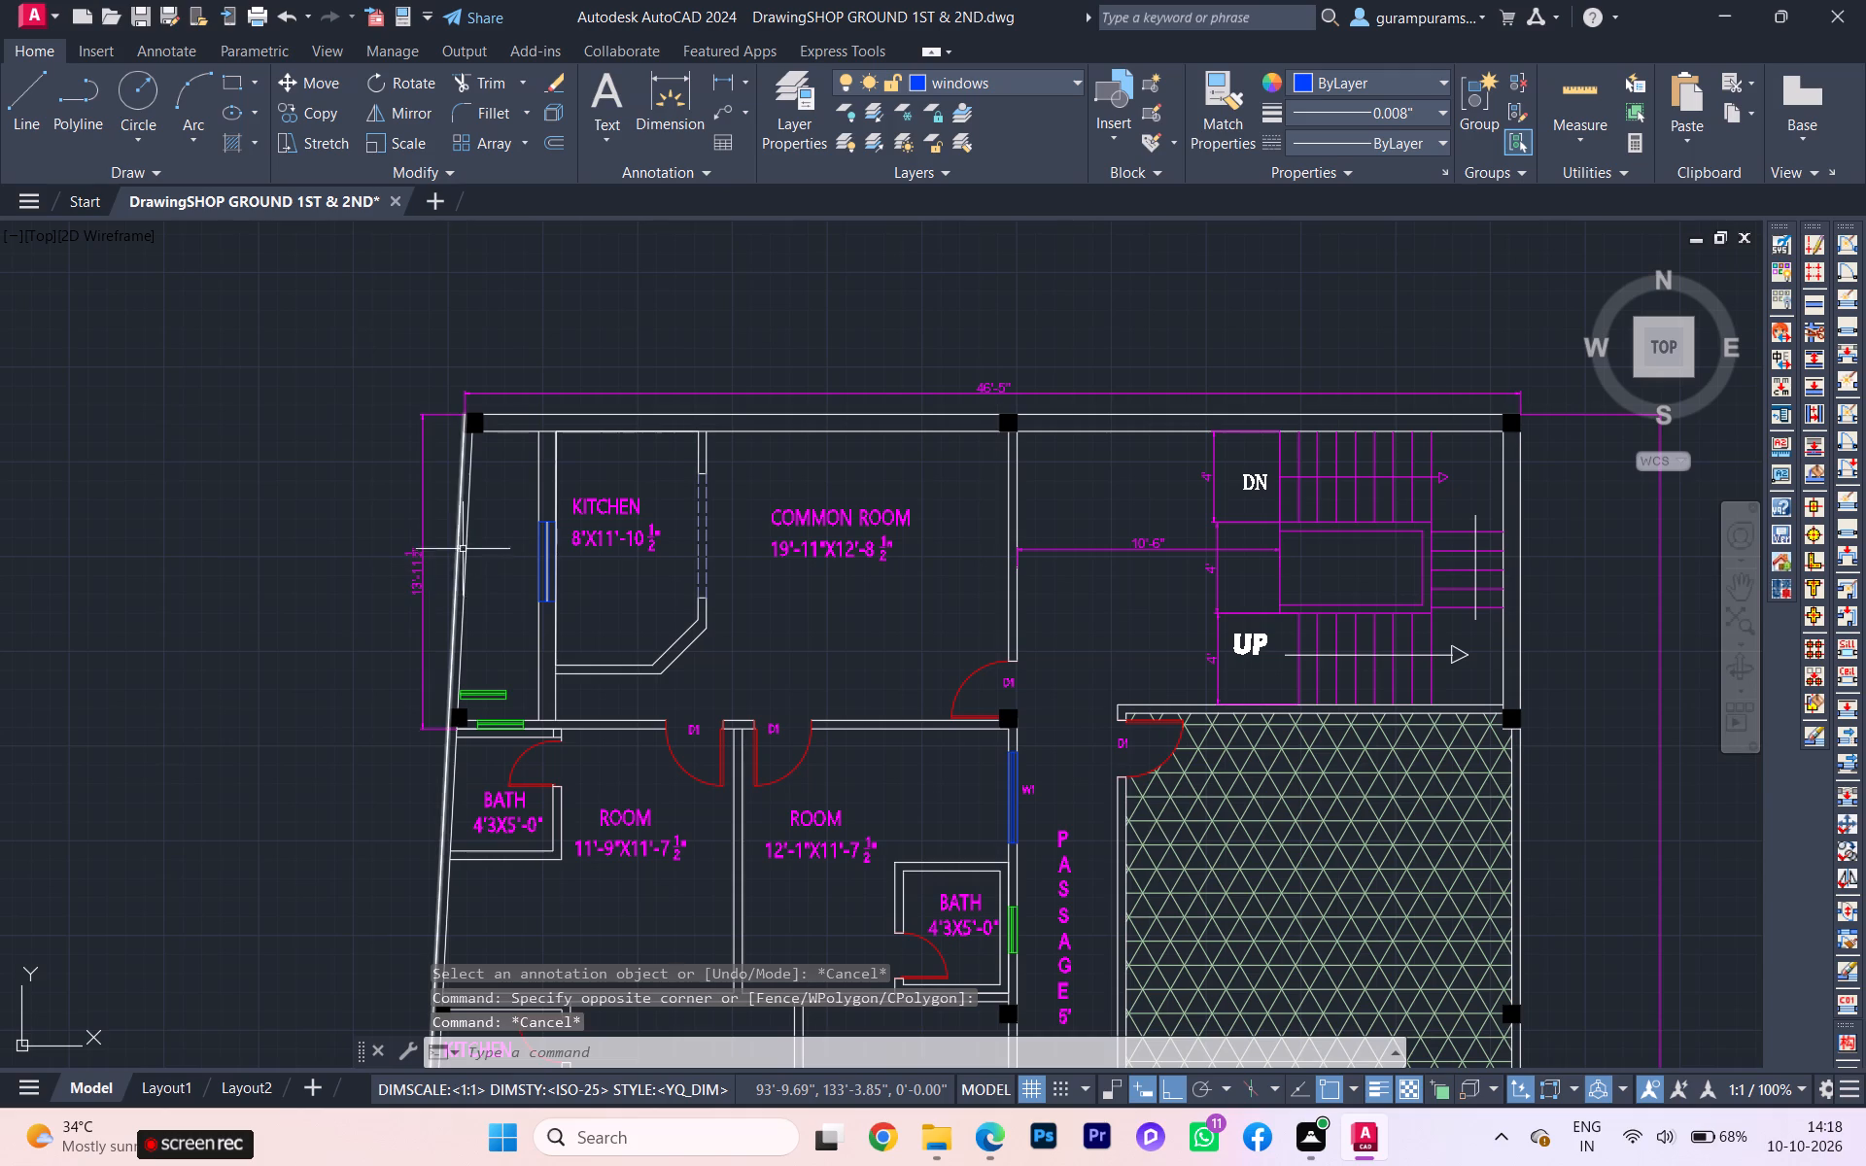
Copy the vertical BALCONY label into the strip west of the kitchen beside the 14'-6½"X11'-10½" common room, with Ortho off.
scroll(866, 565, "up", 1)
scroll(305, 556, "down", 1)
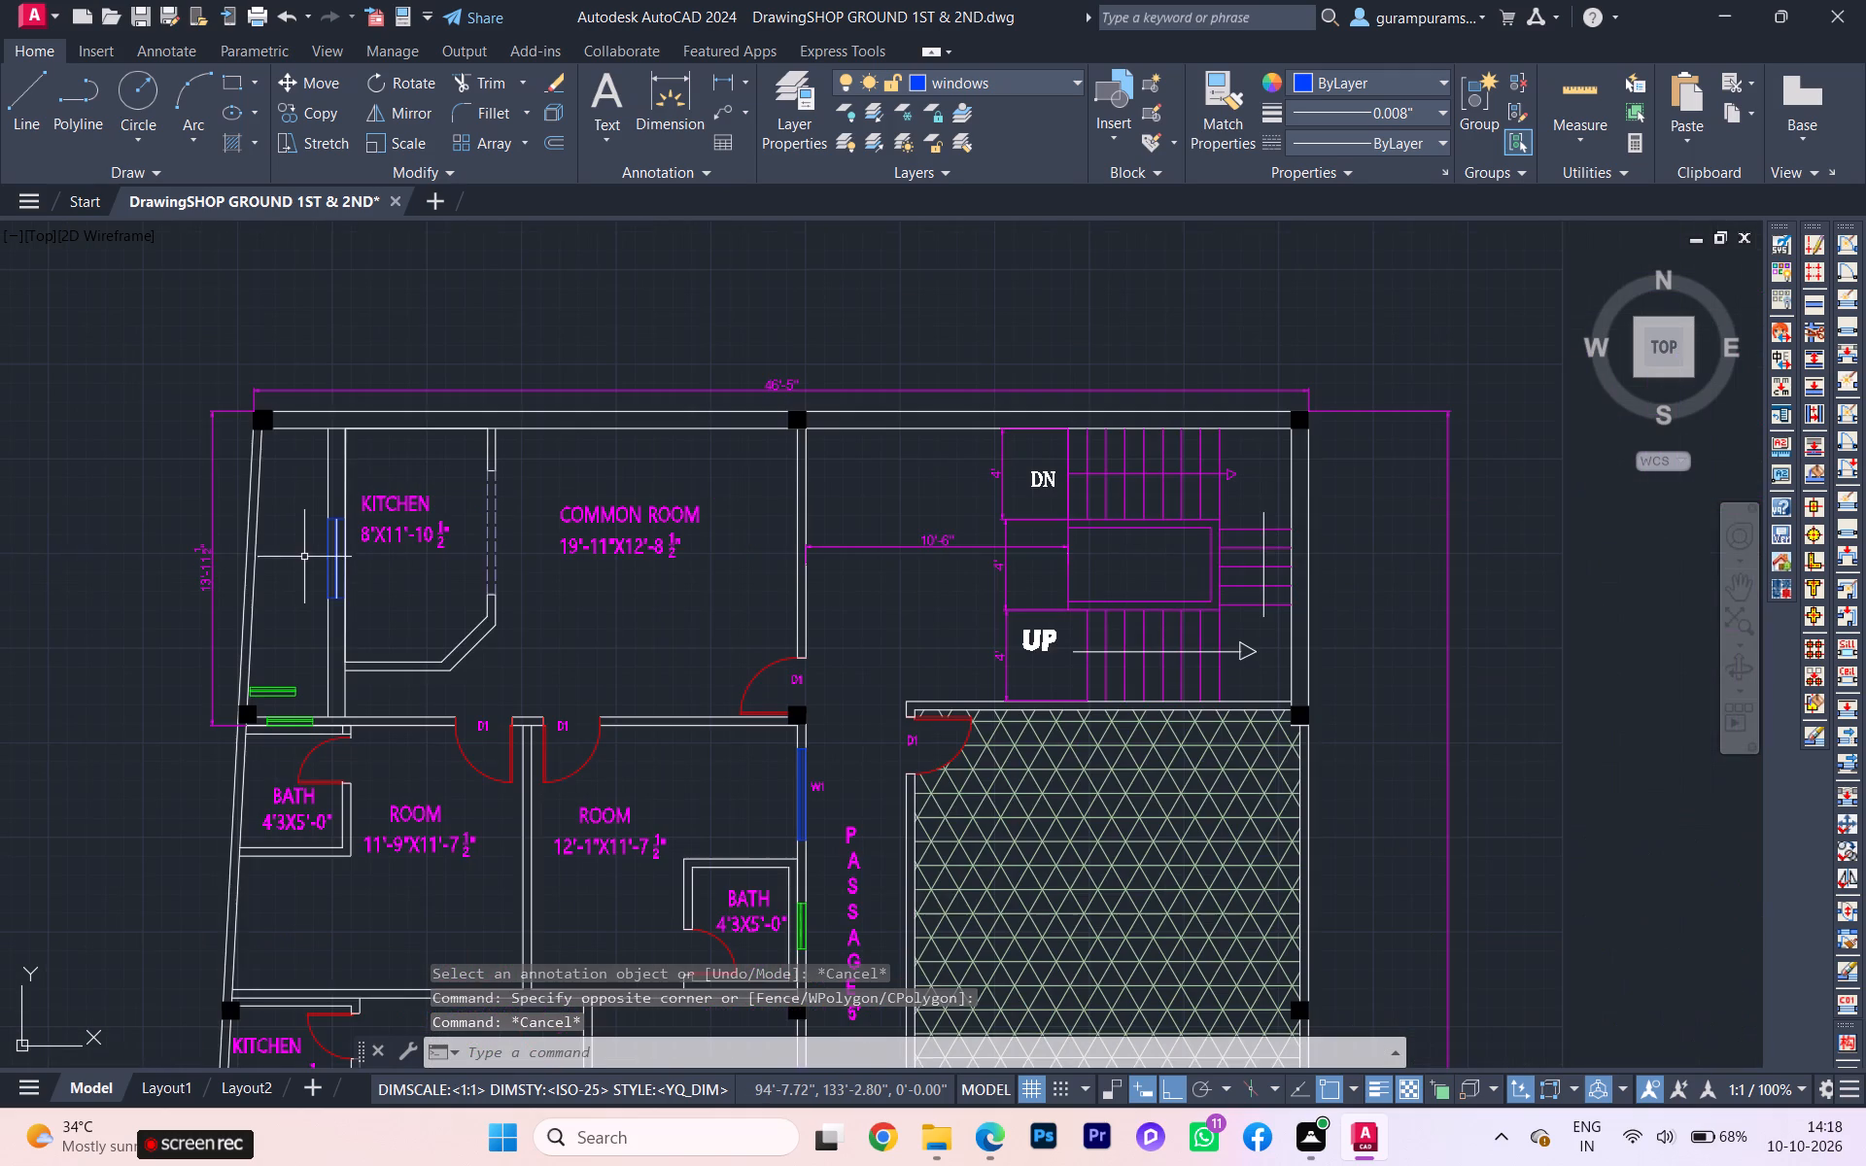
scroll(288, 589, "down", 3)
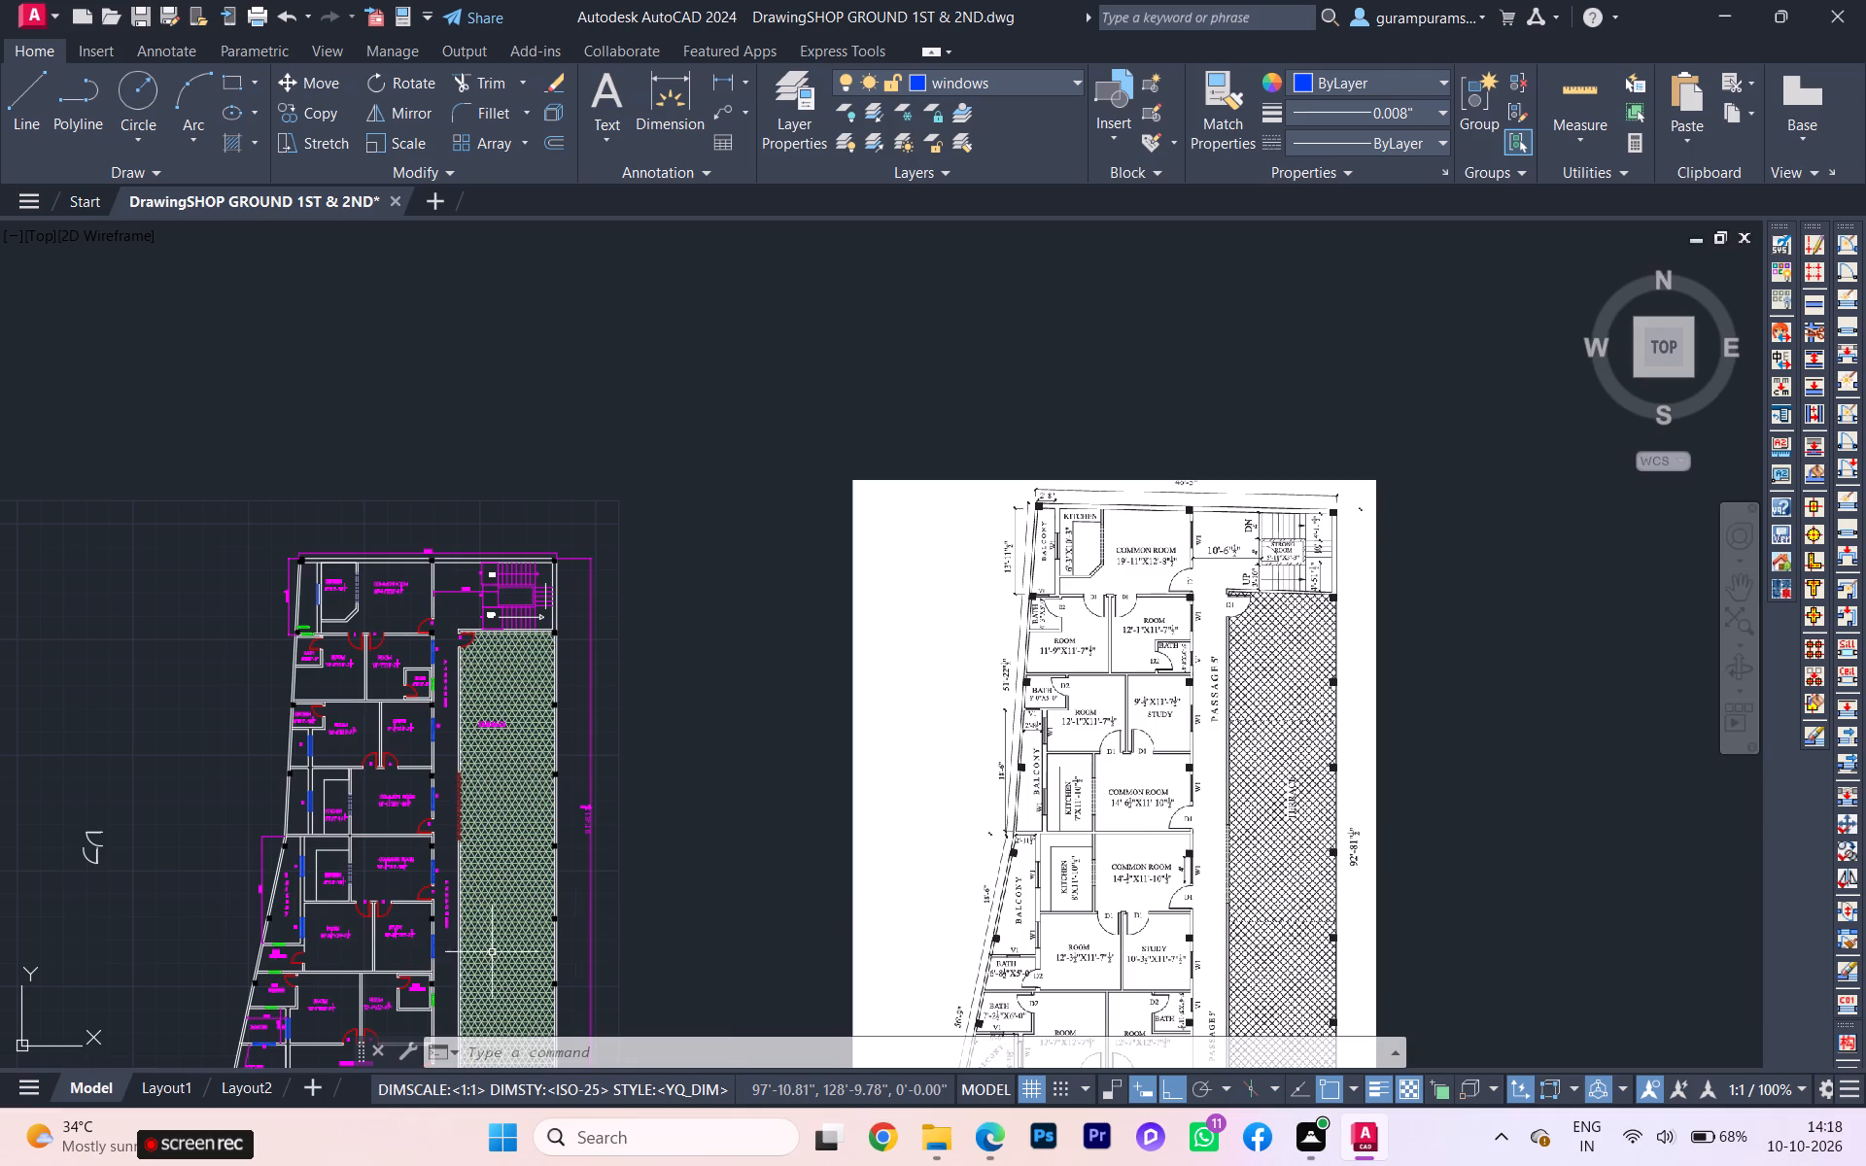
scroll(262, 986, "up", 1)
scroll(287, 892, "up", 1)
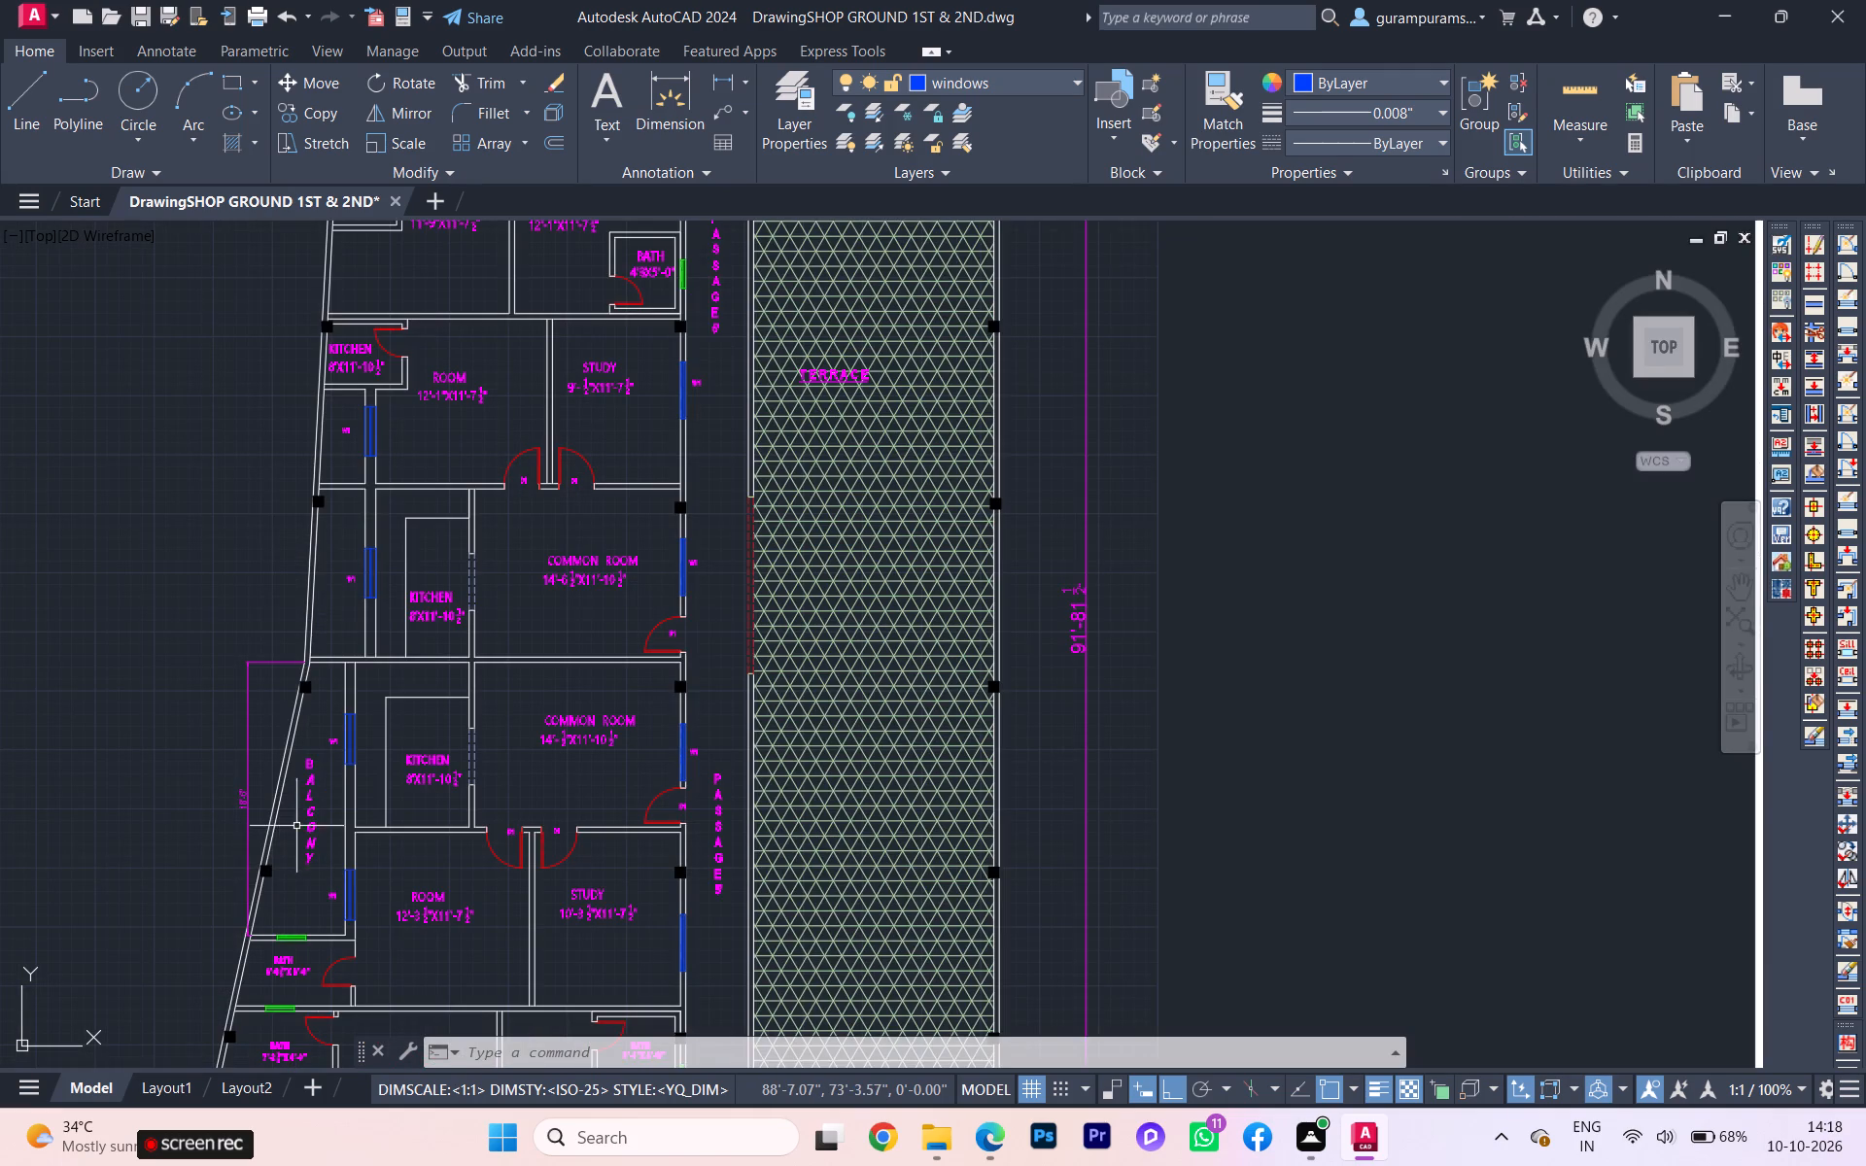
left_click(309, 806)
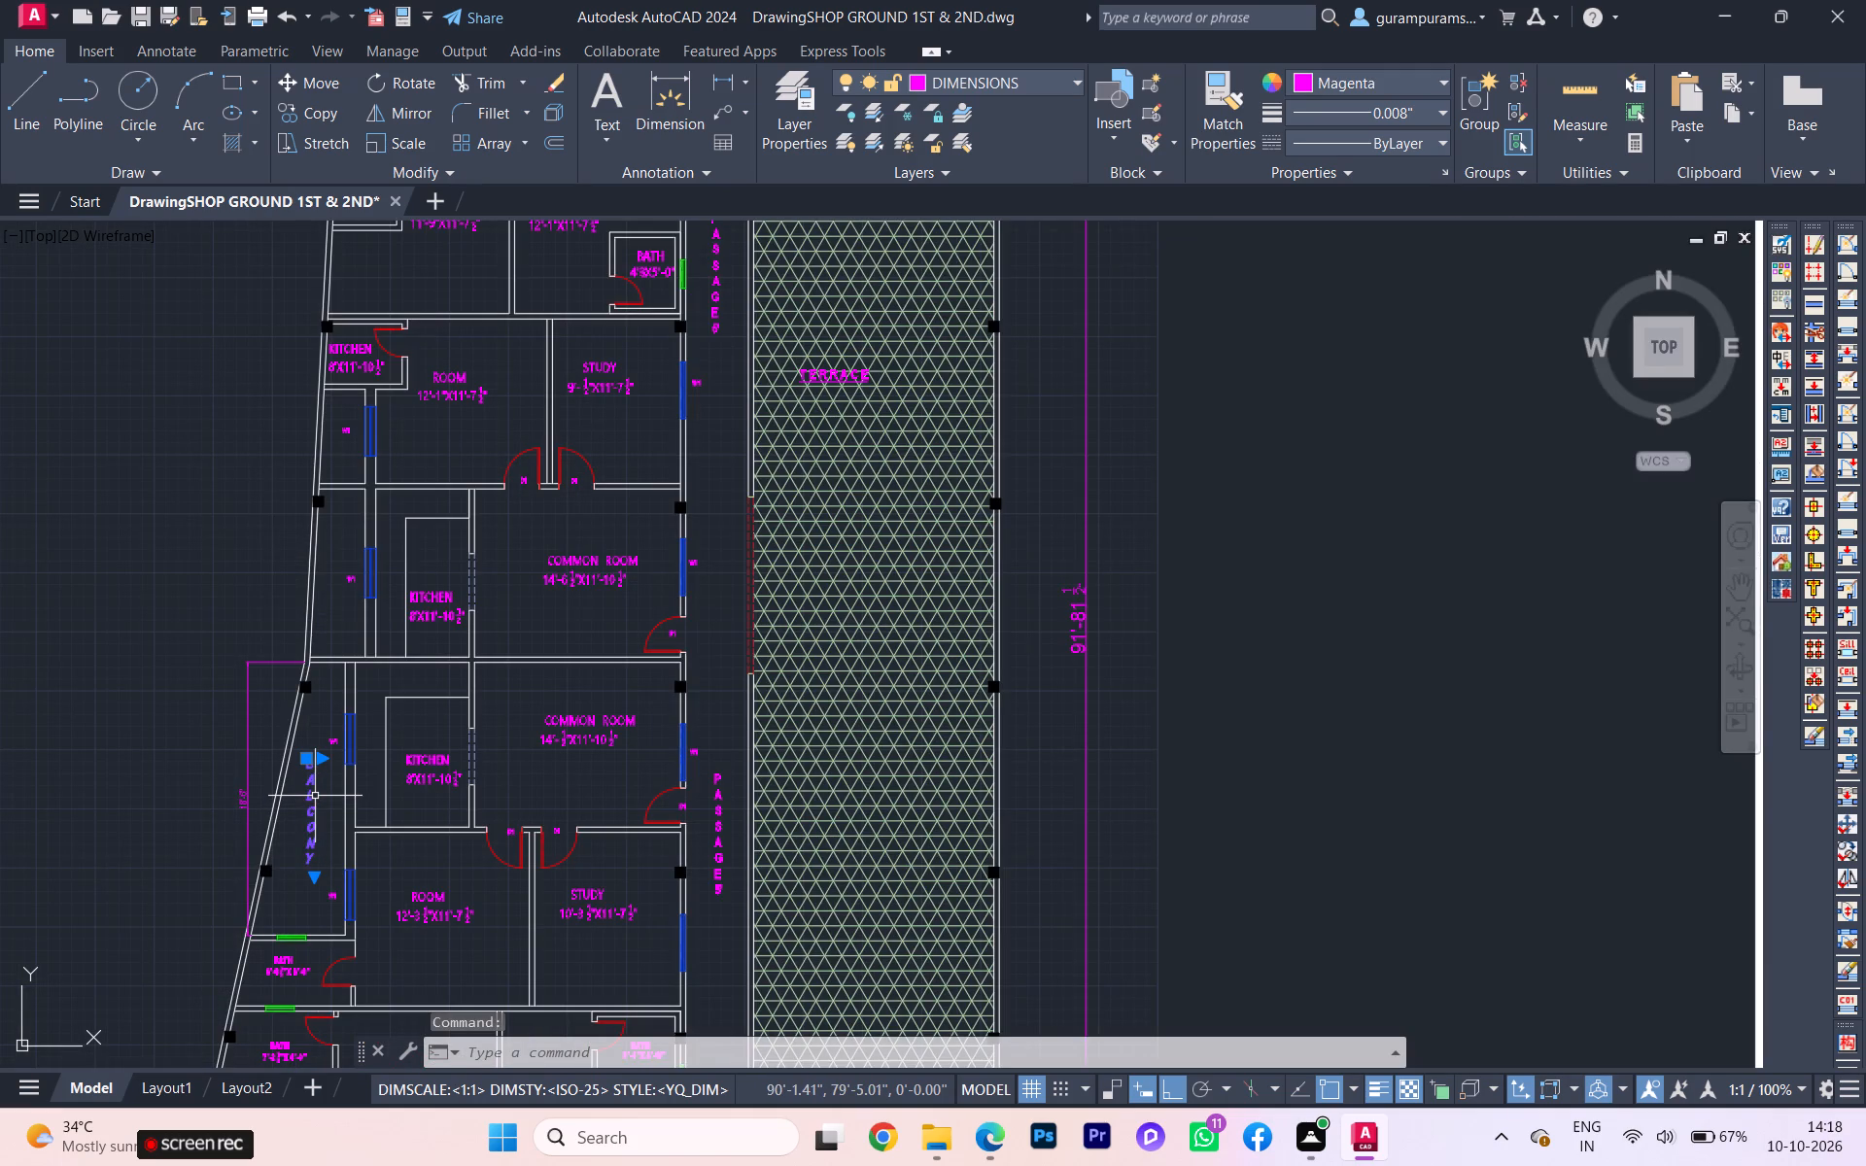
type("CO")
key("Return")
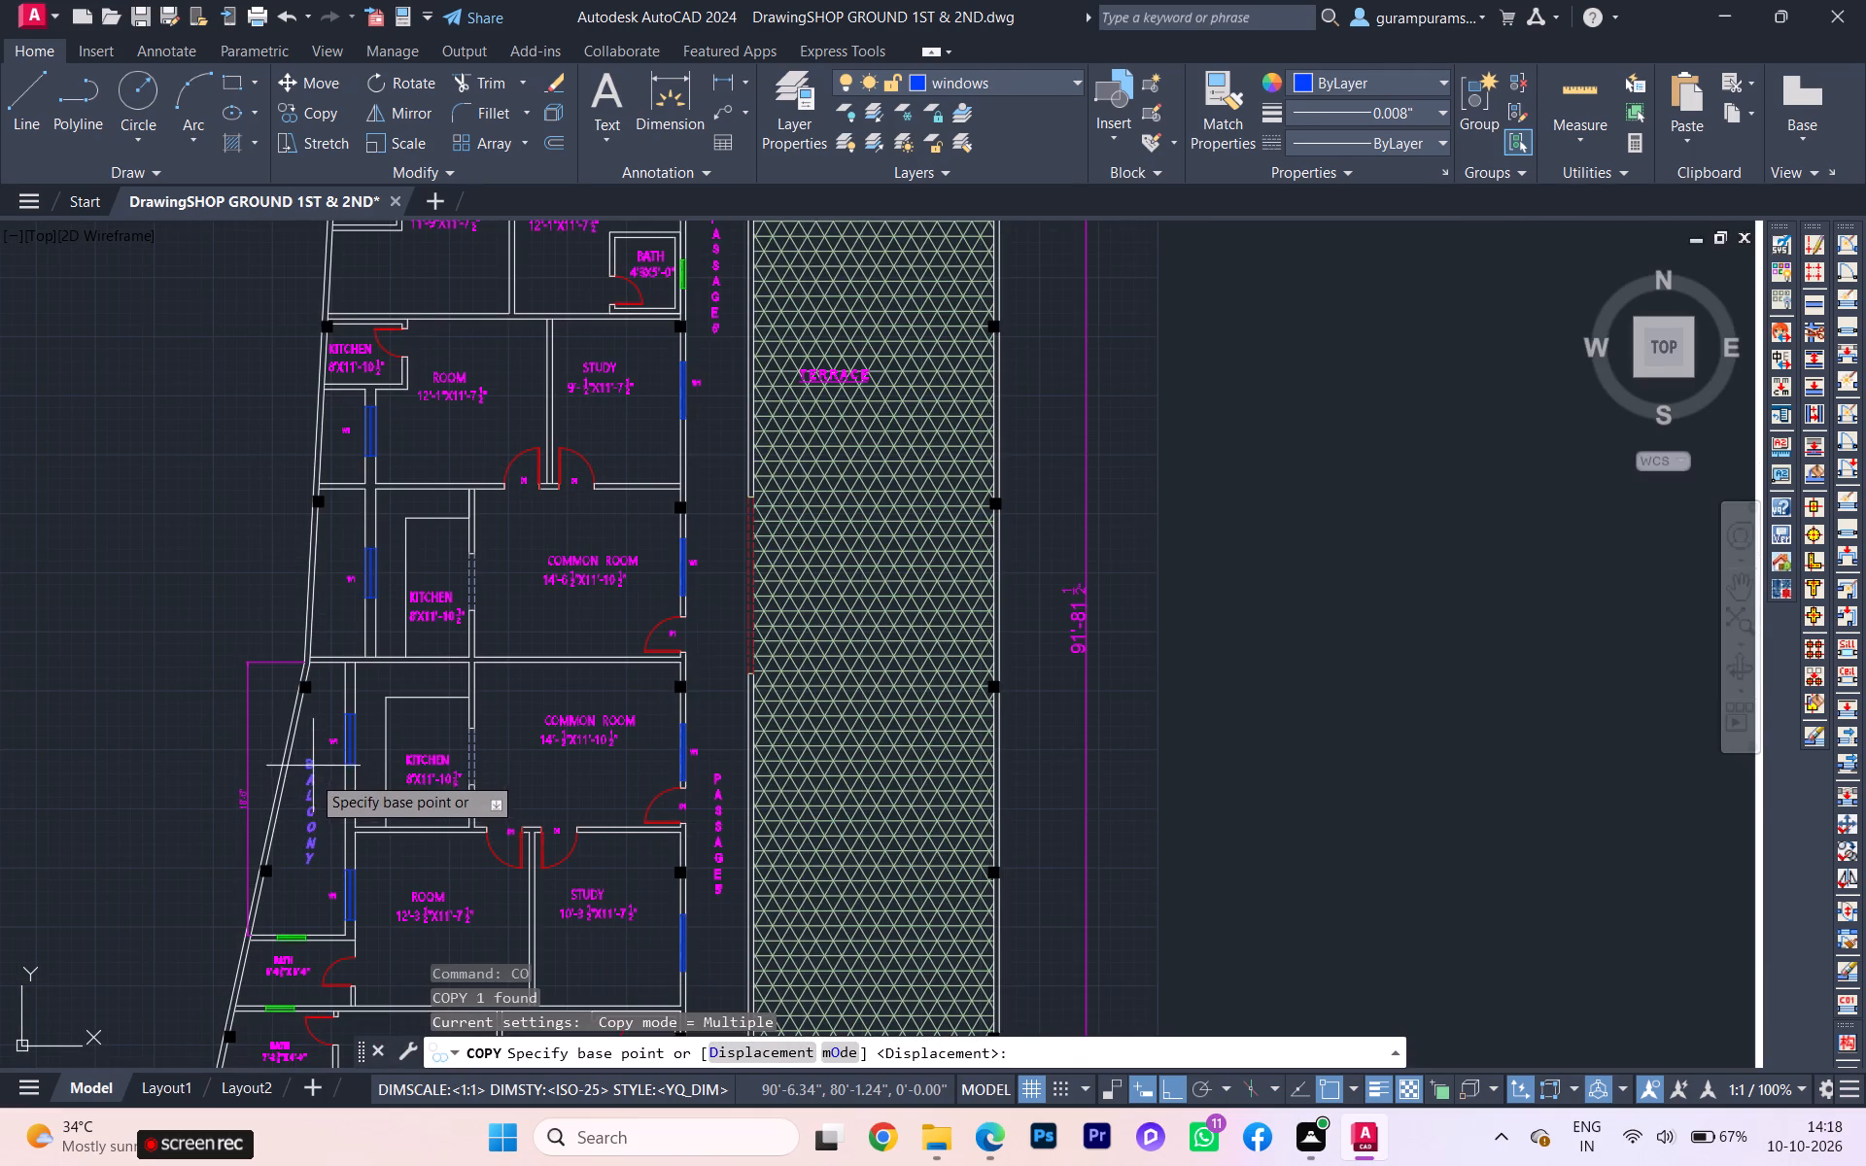
left_click(309, 788)
scroll(311, 626, "down", 2)
middle_click_drag(311, 626, 341, 695)
scroll(342, 695, "up", 5)
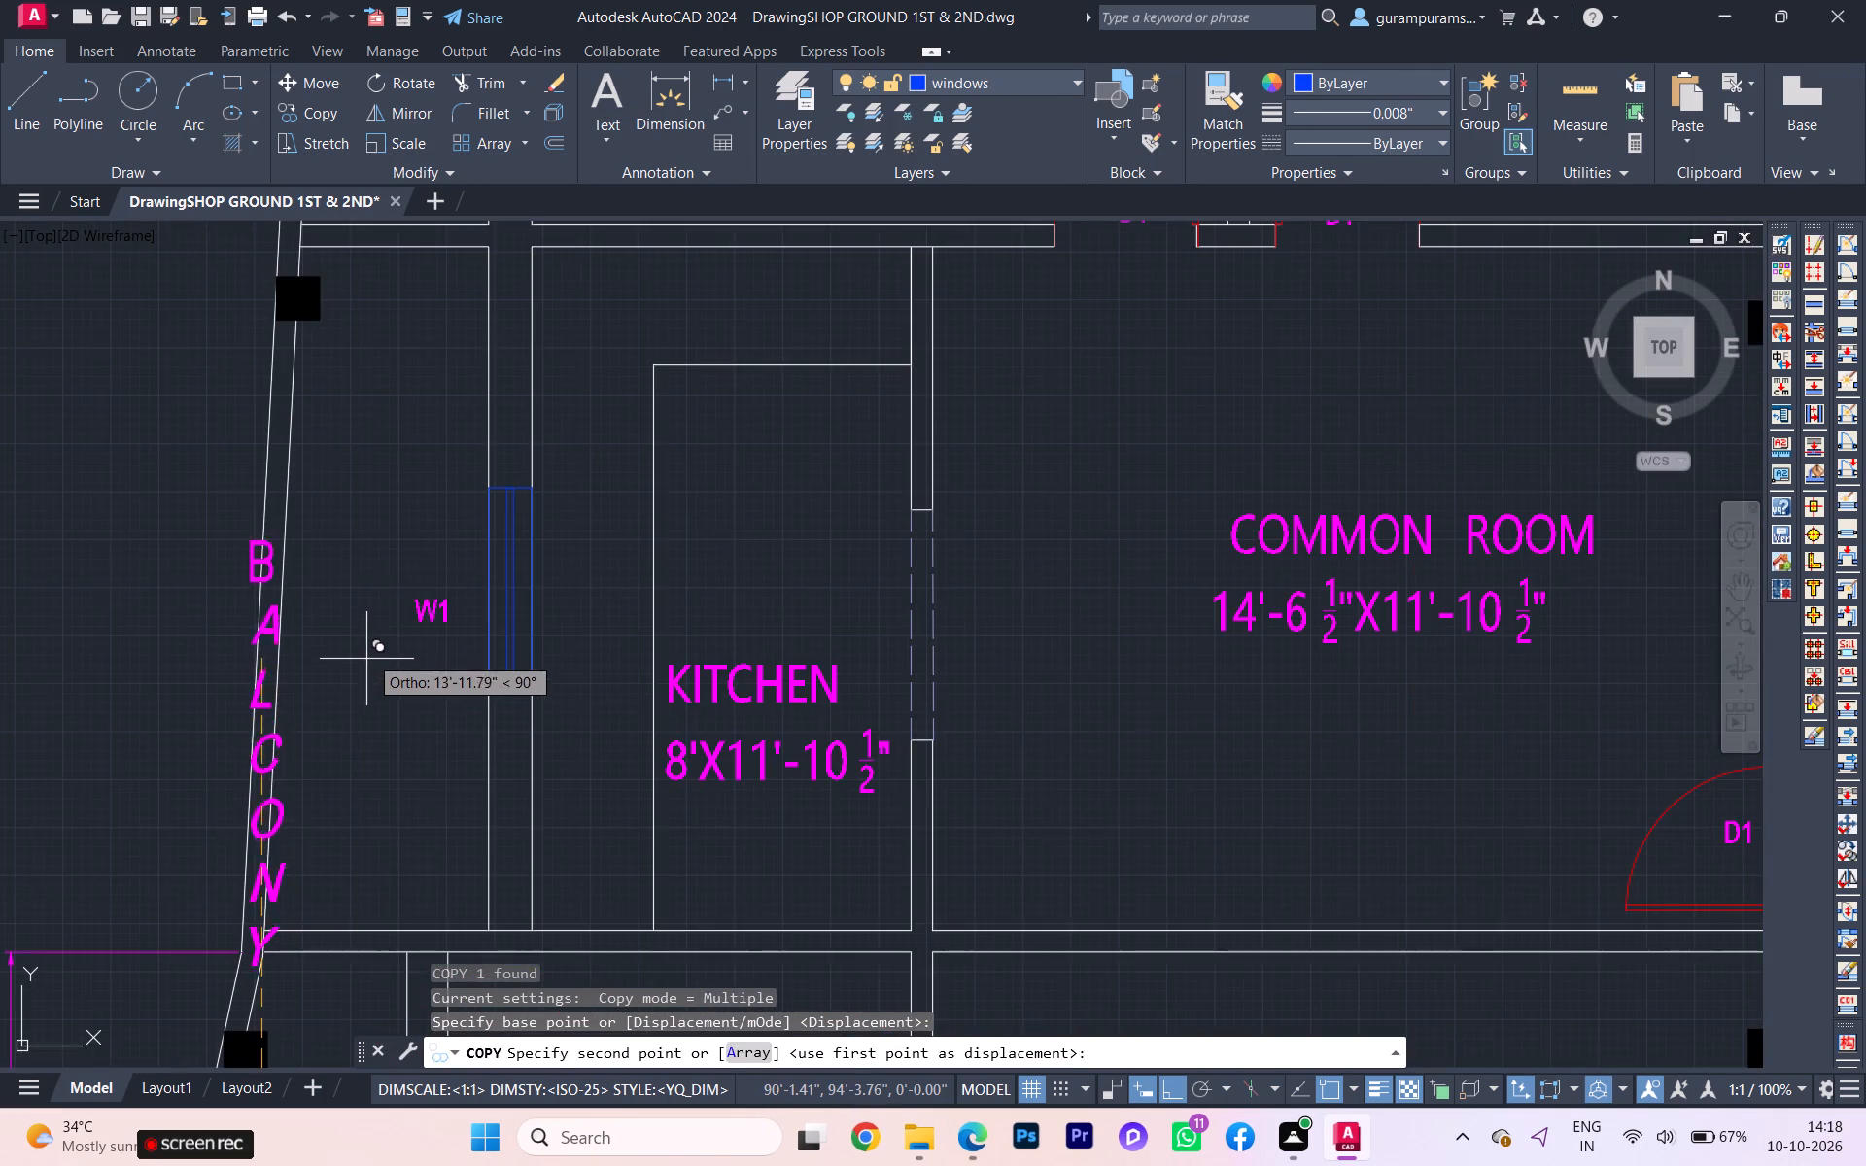
key("F8")
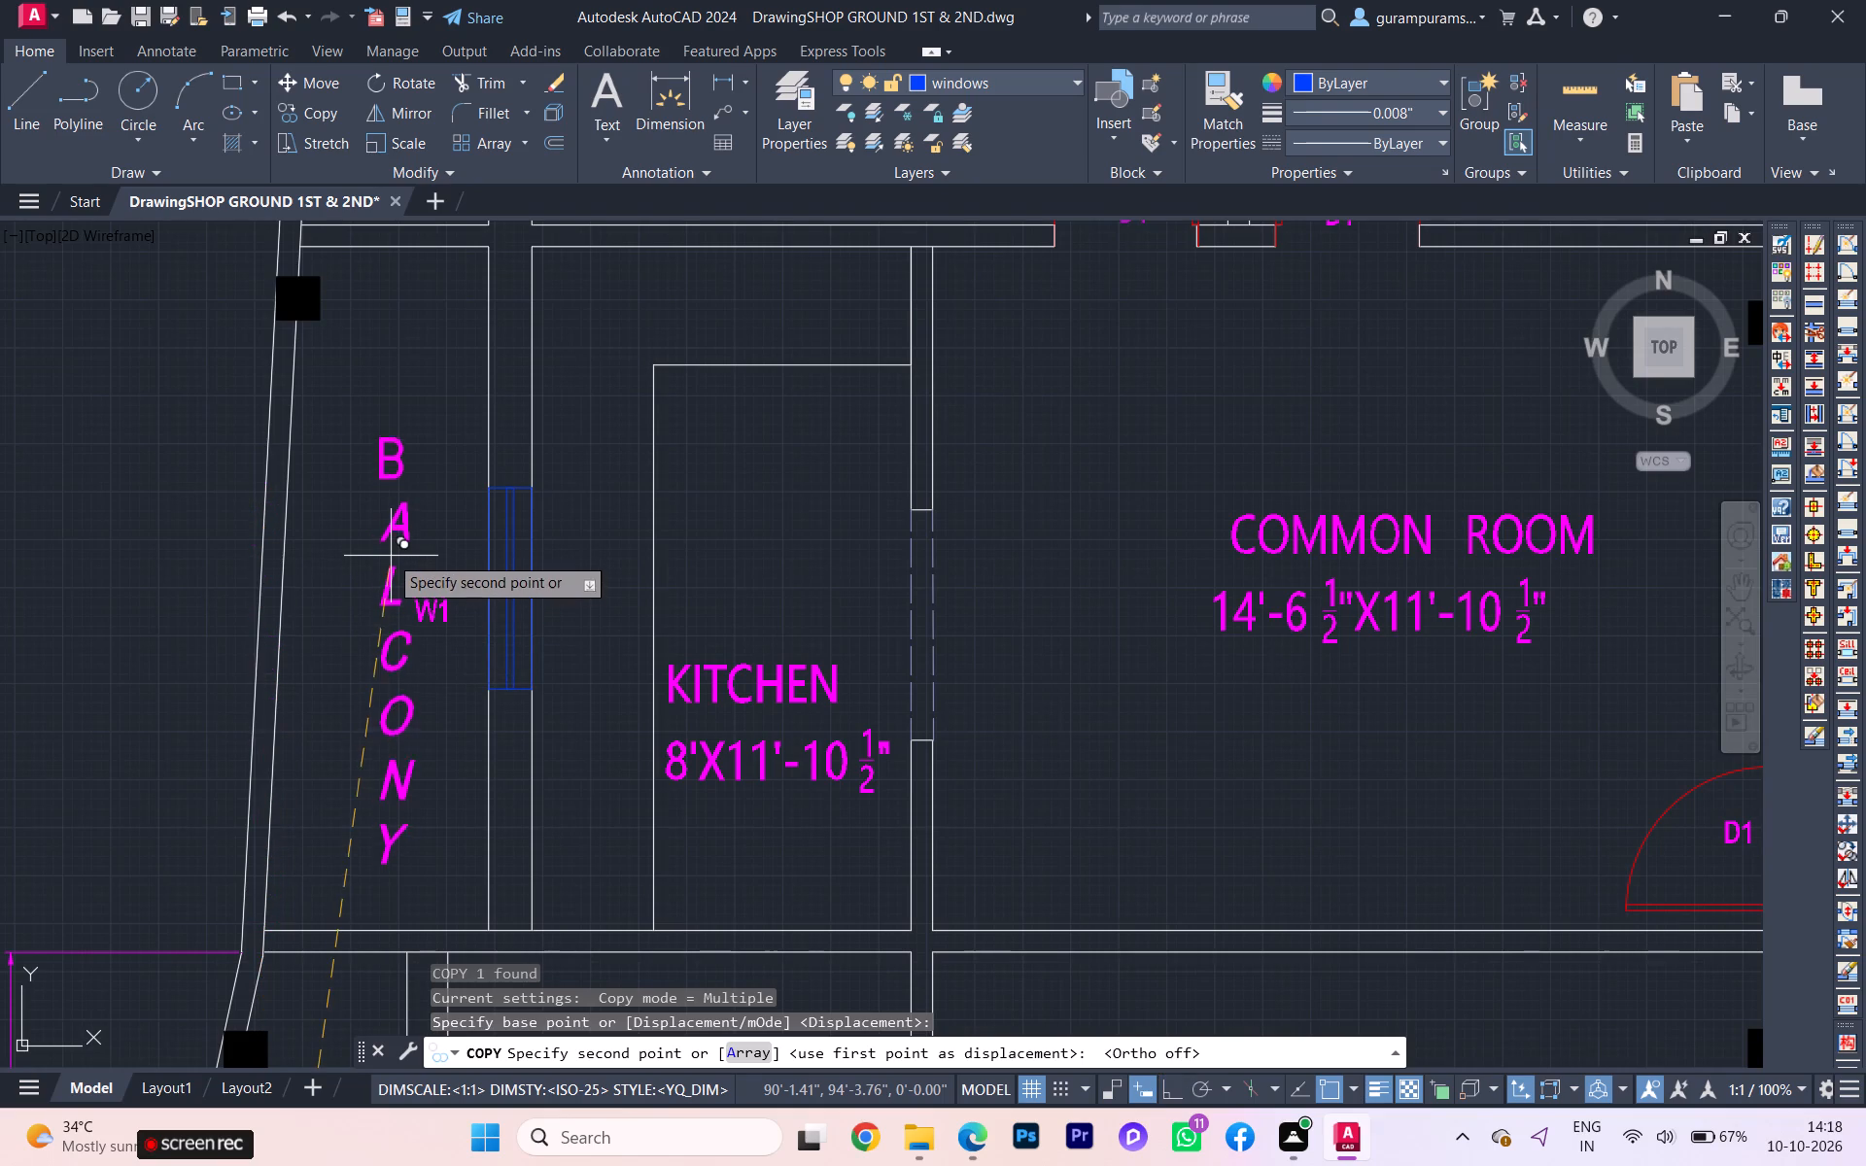
left_click(365, 533)
Place another copy of the BALCONY label in the strip west of the northern kitchen beside the 19'-11"X12'-8½" common room.
scroll(371, 585, "down", 3)
middle_click_drag(380, 627, 391, 857)
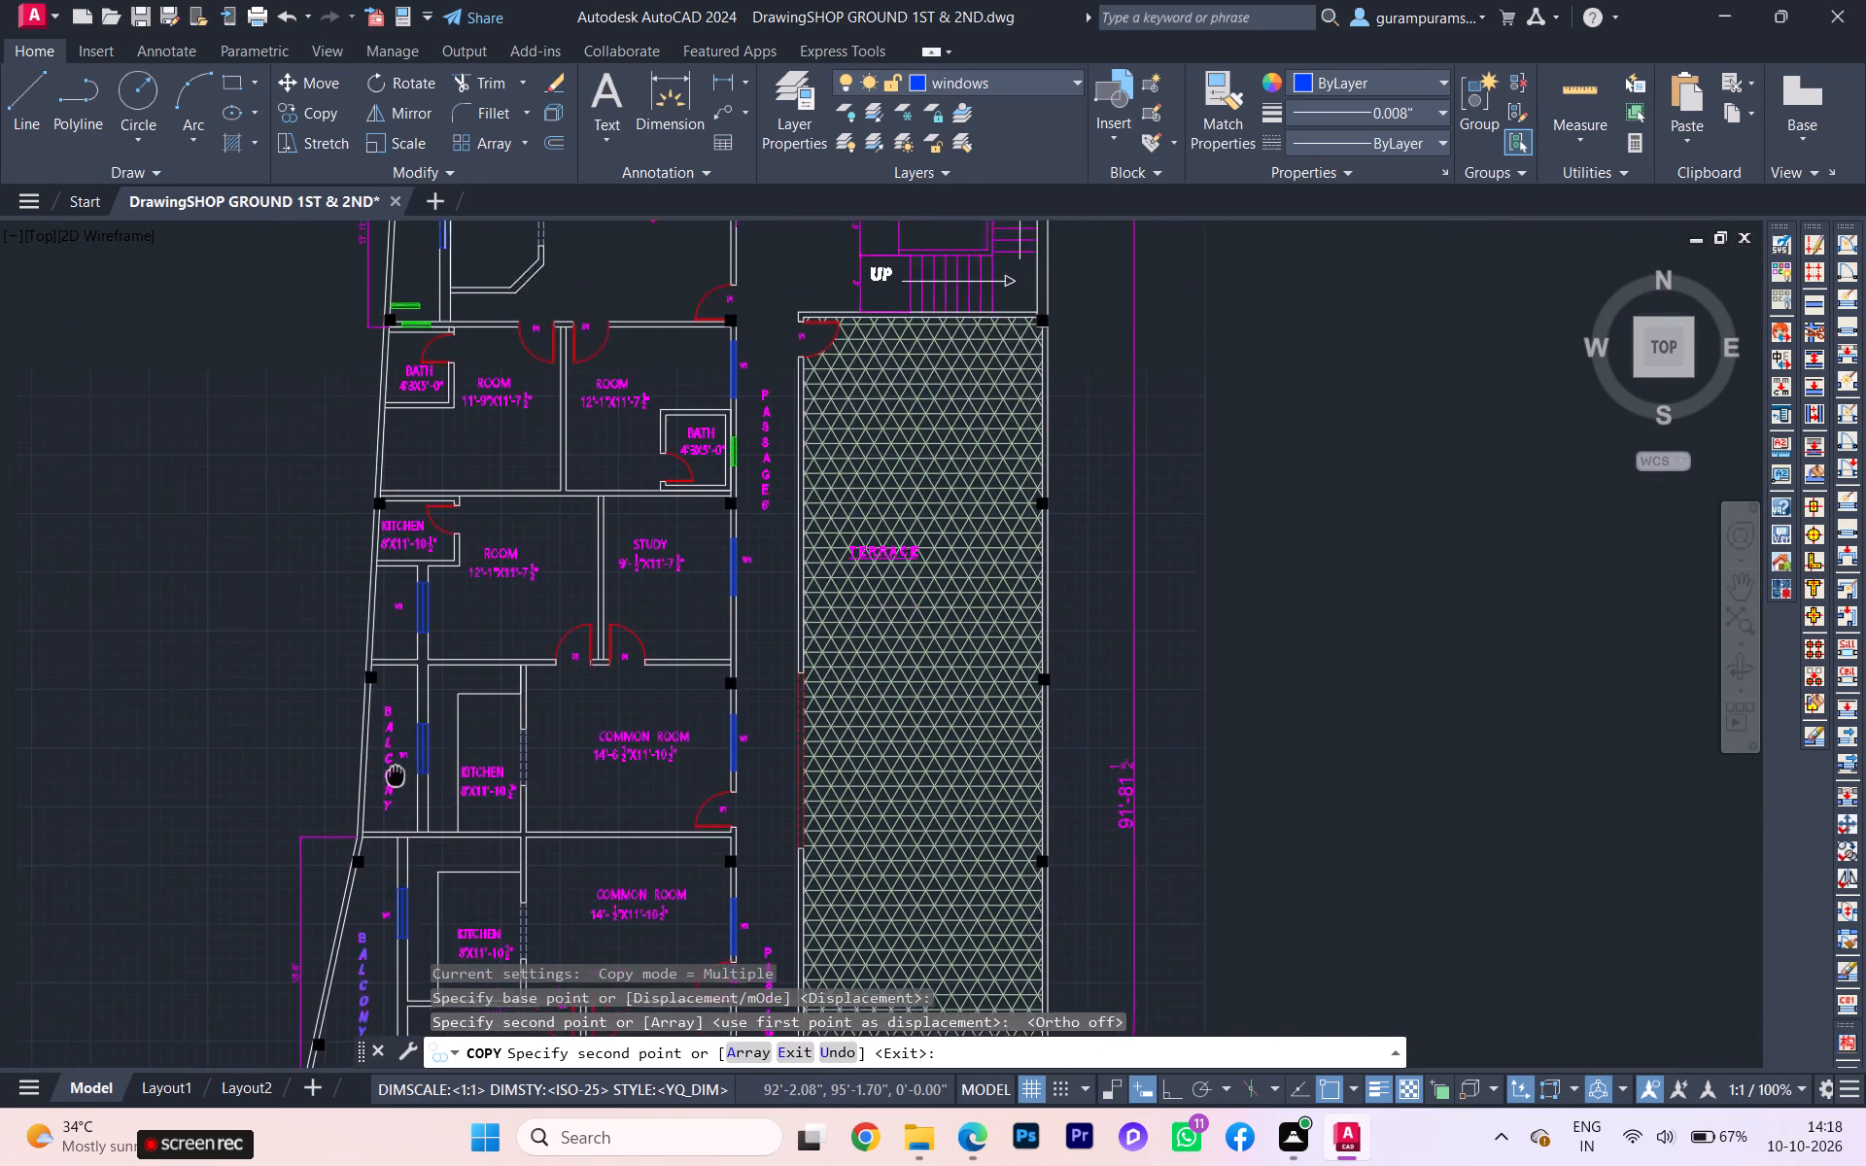
middle_click_drag(391, 857, 381, 931)
scroll(393, 359, "up", 3)
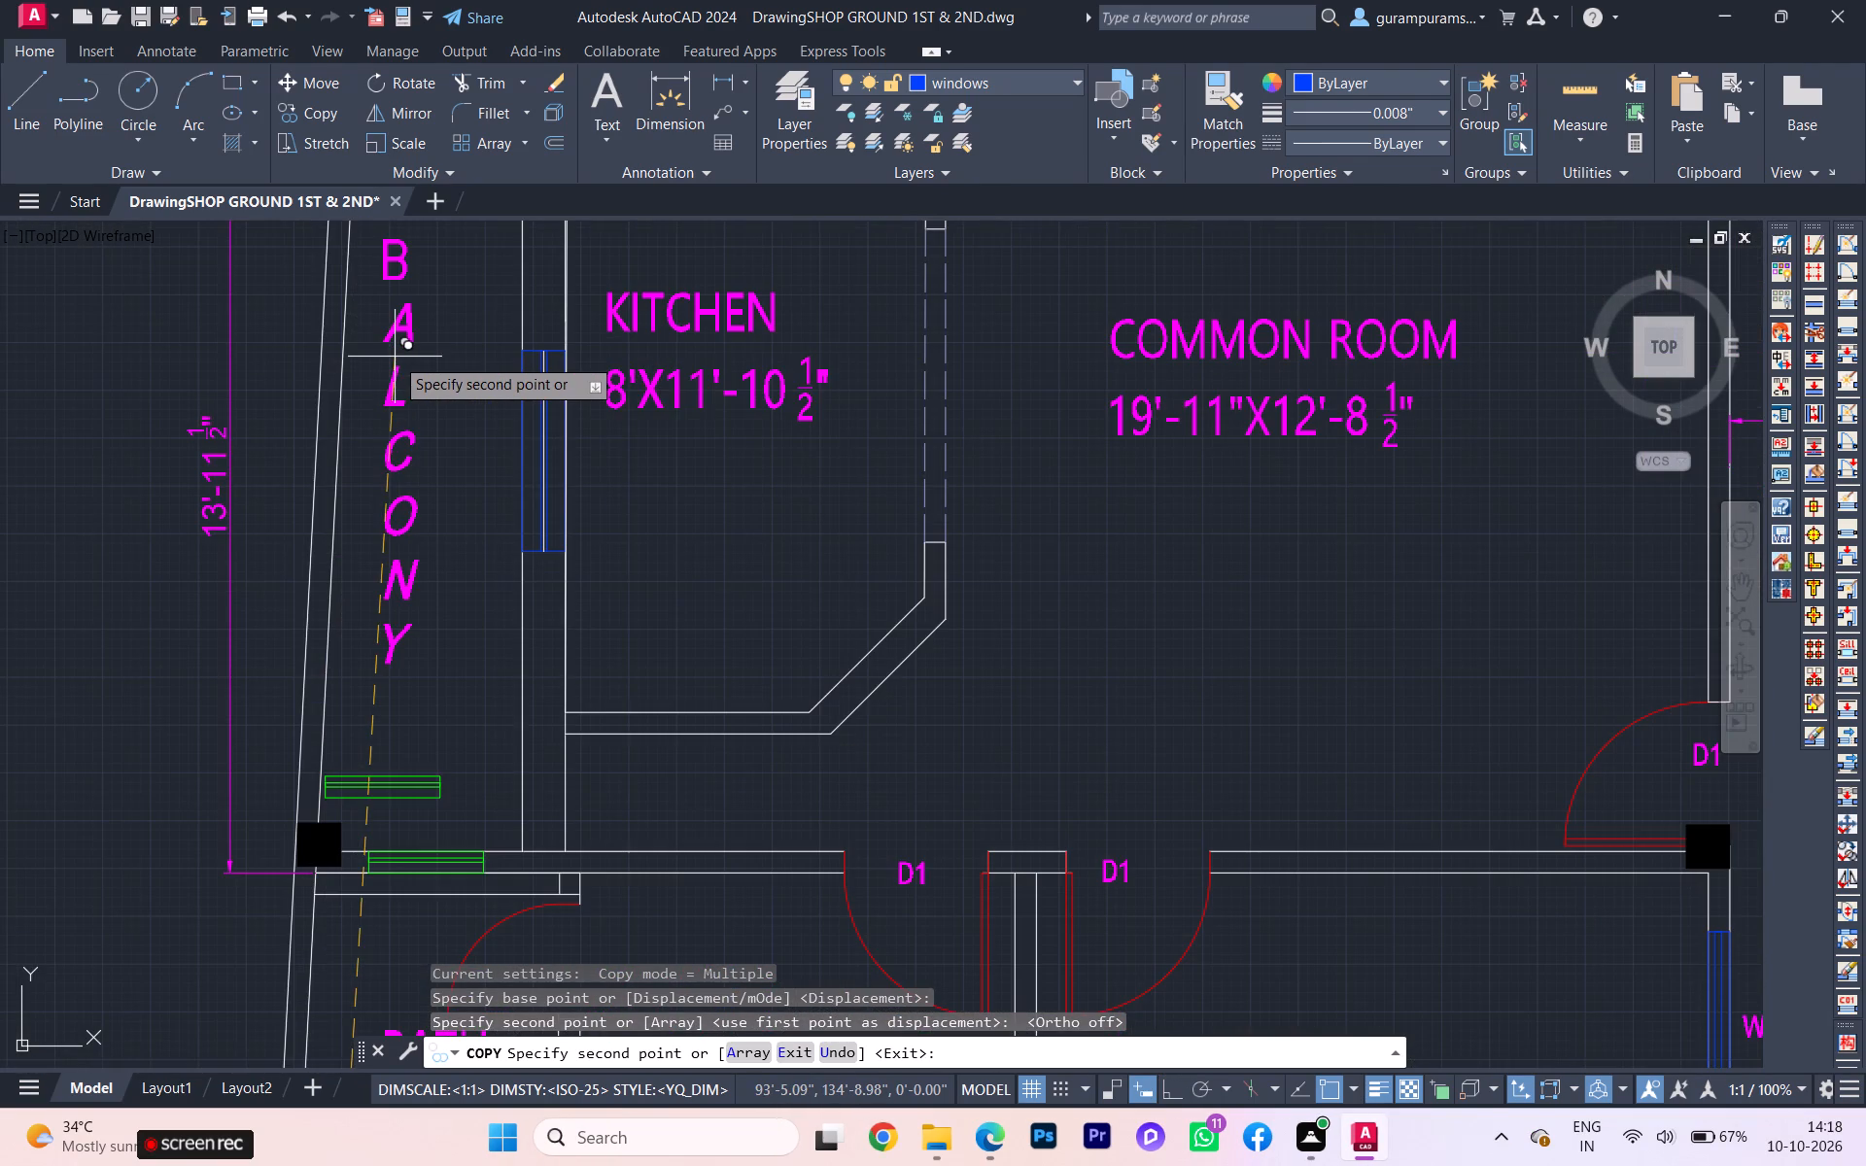
left_click(395, 357)
key("Escape")
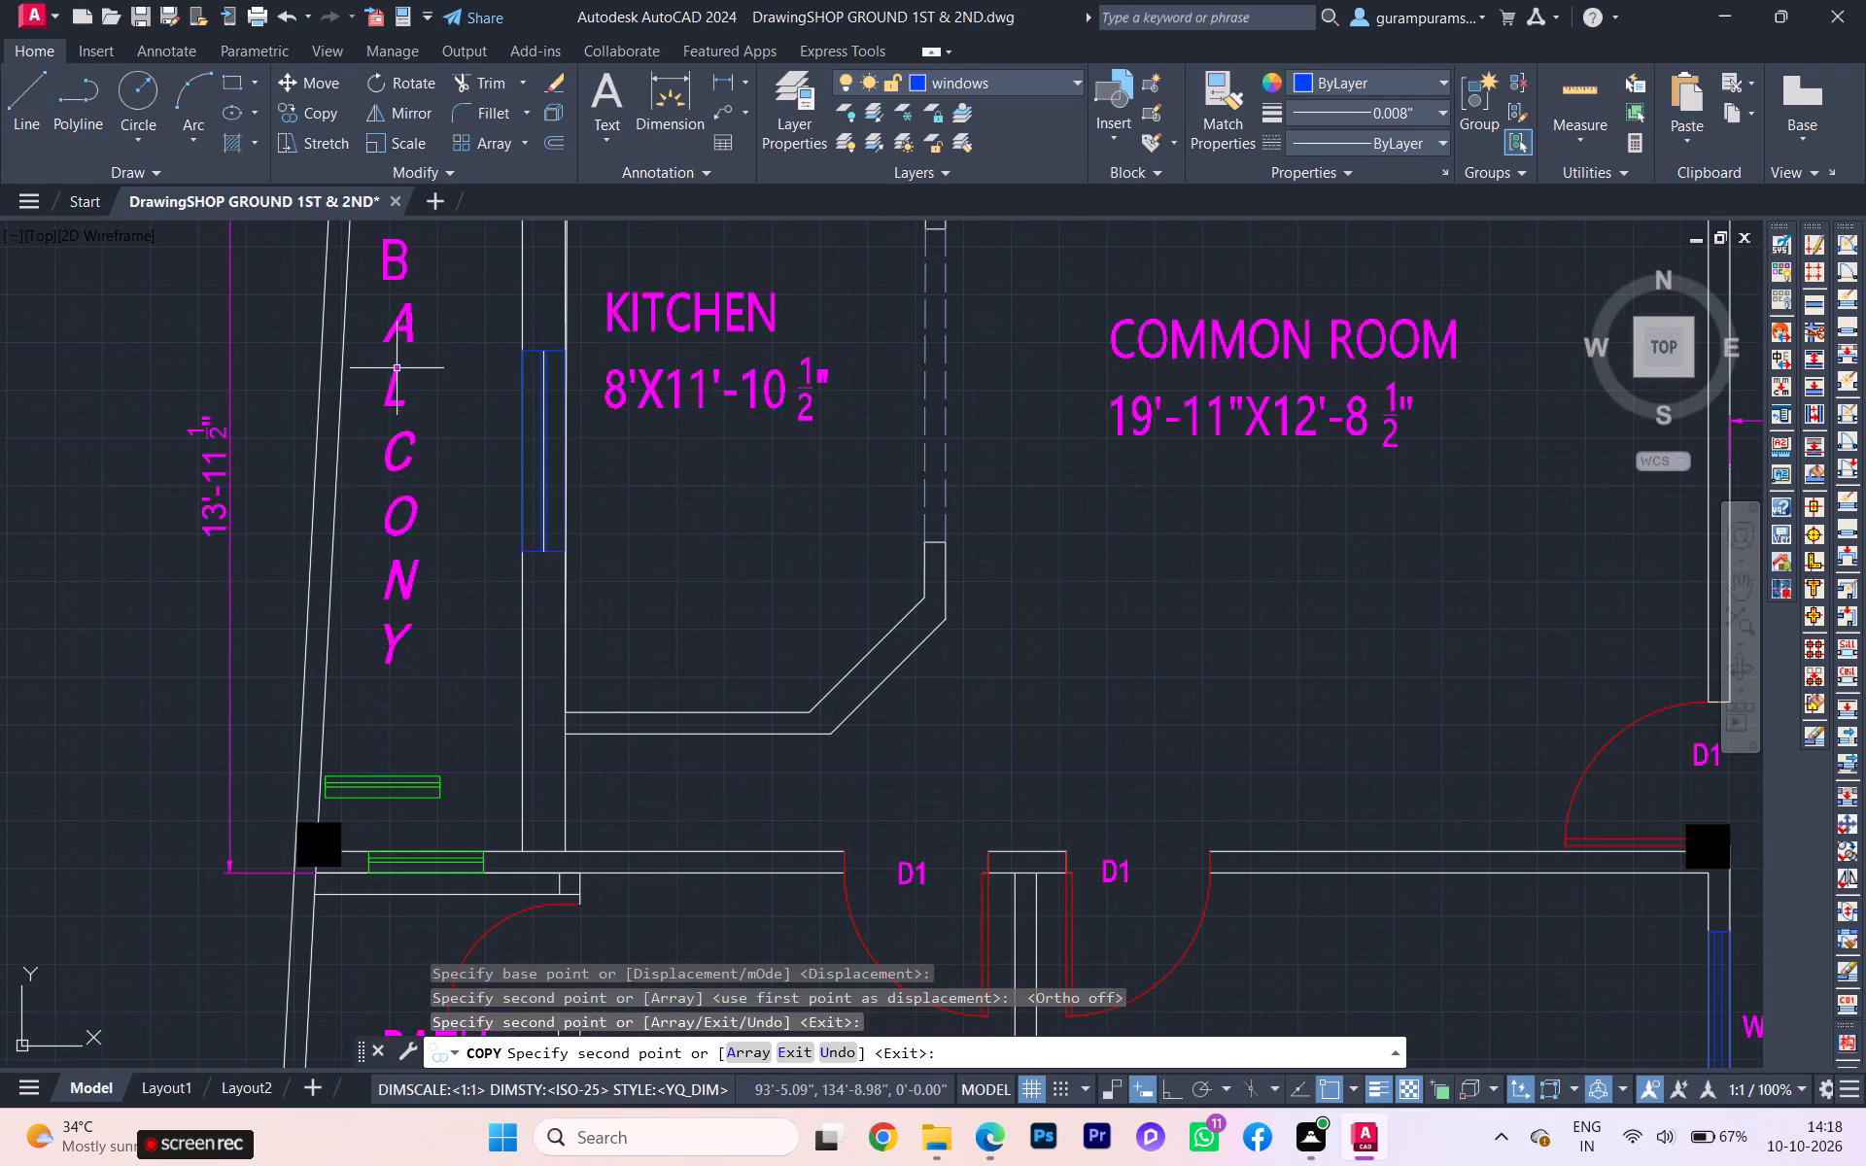
Delete the stray ventilator symbol lying inside the northwest balcony, just above its south wall.
left_click(401, 808)
left_click(393, 766)
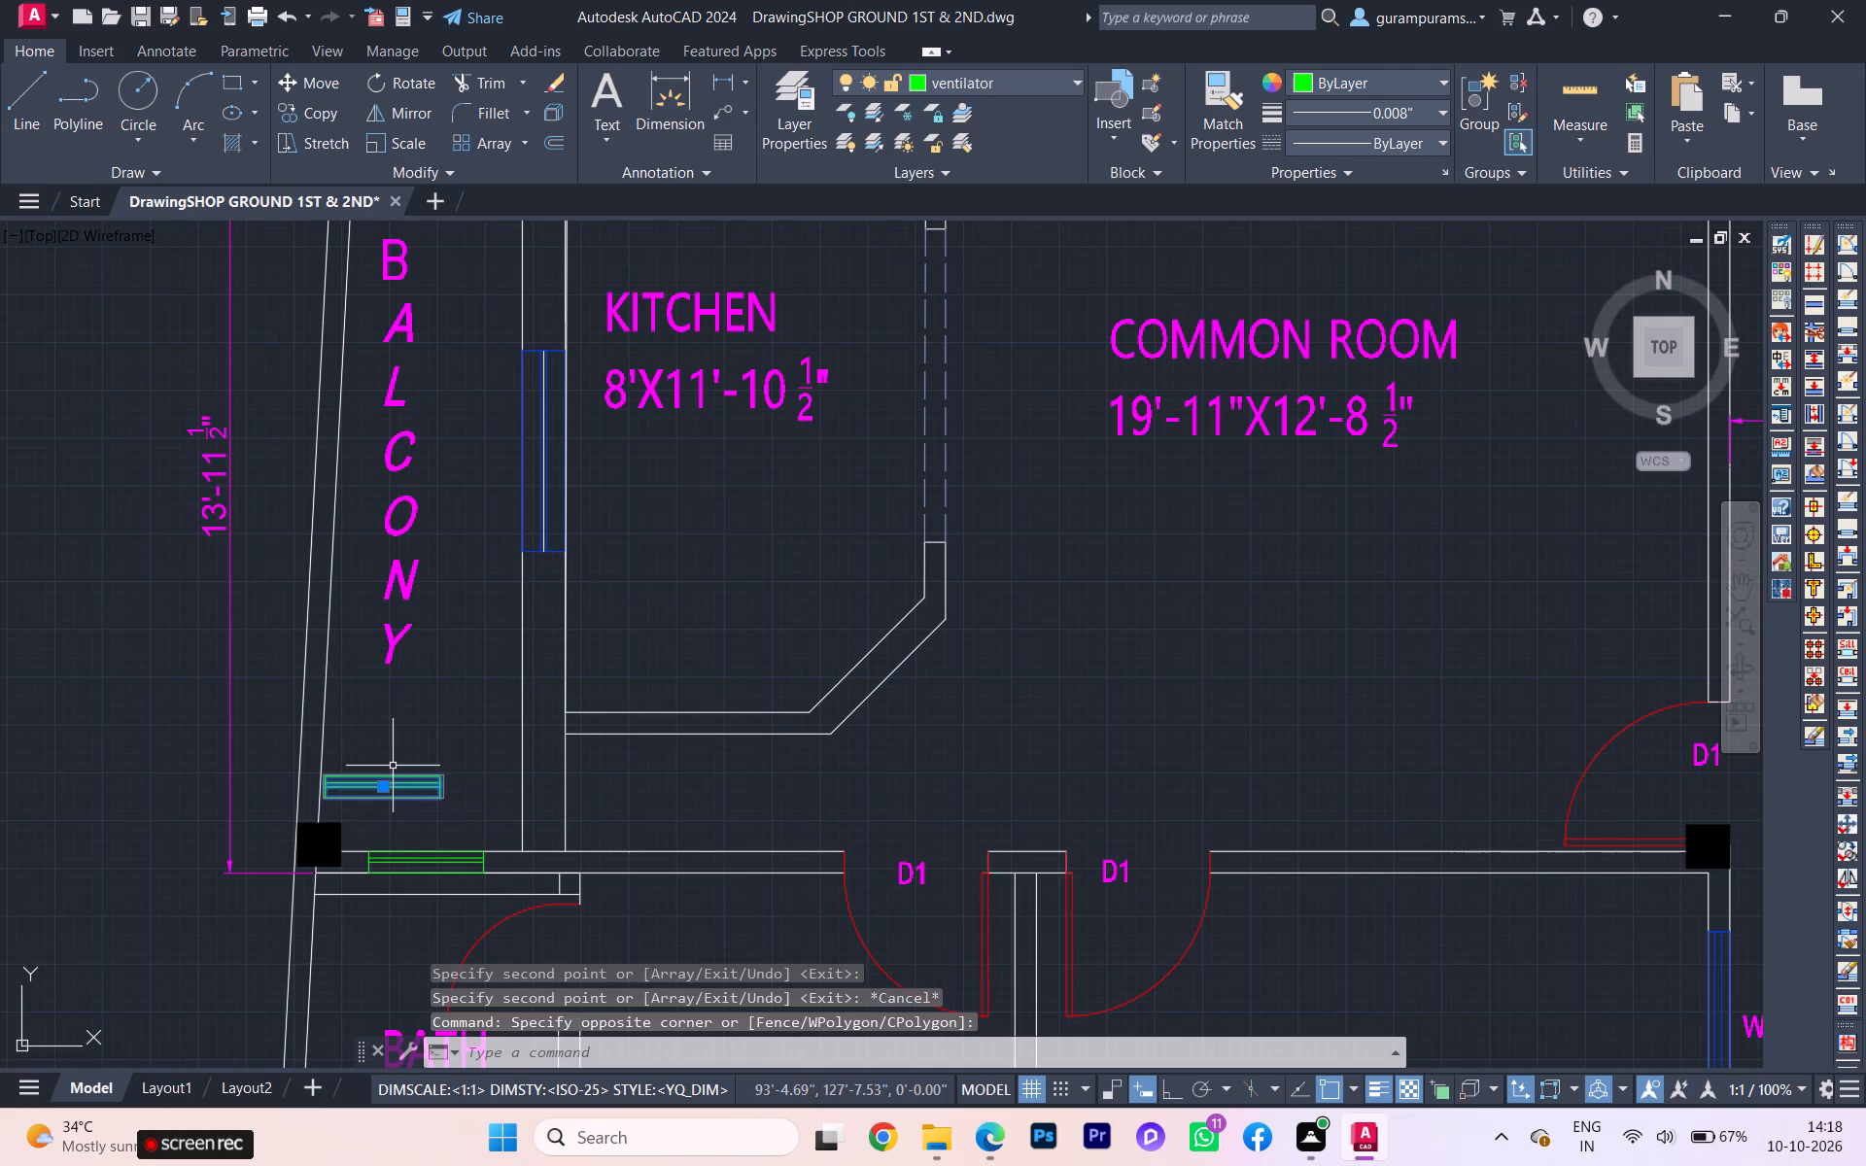
key("Delete")
scroll(387, 753, "down", 2)
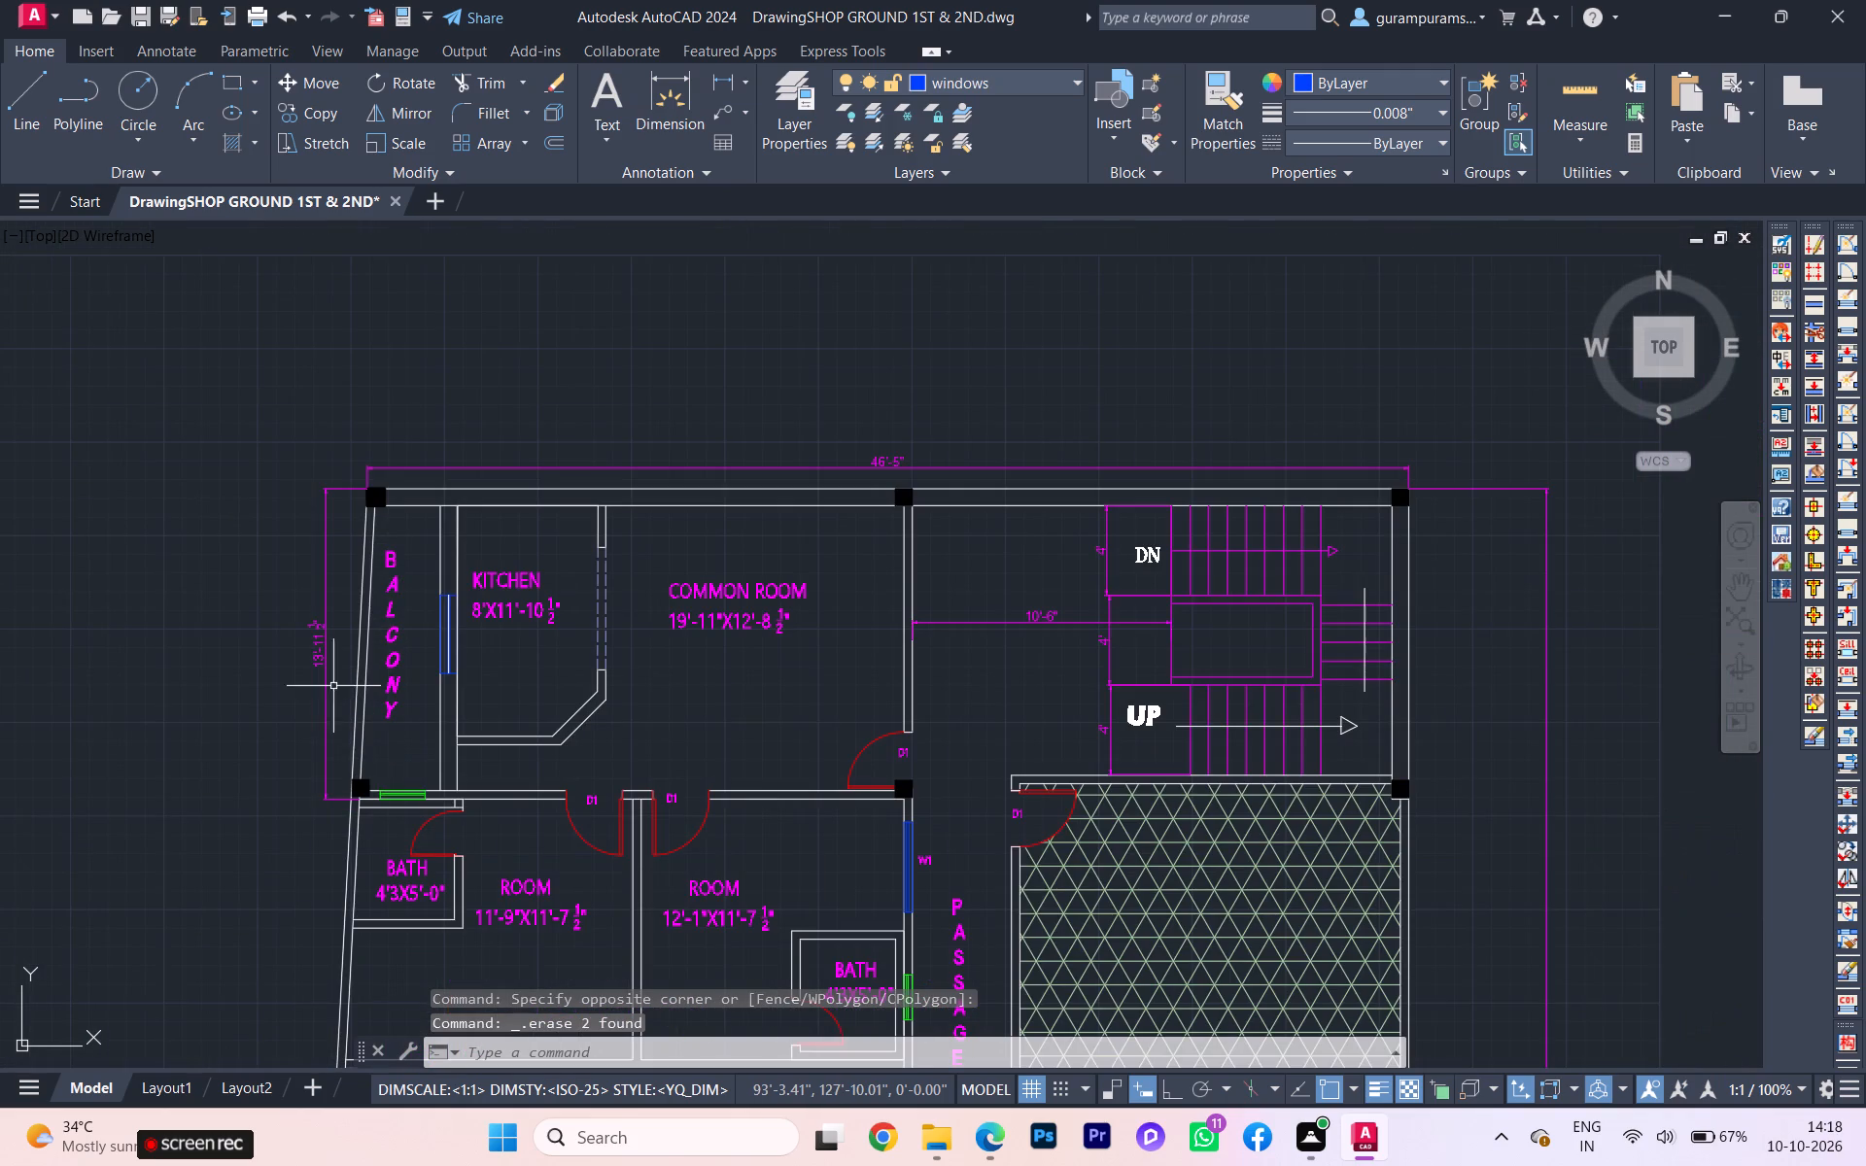
Make DIMENSIONS the current layer.
left_click(984, 86)
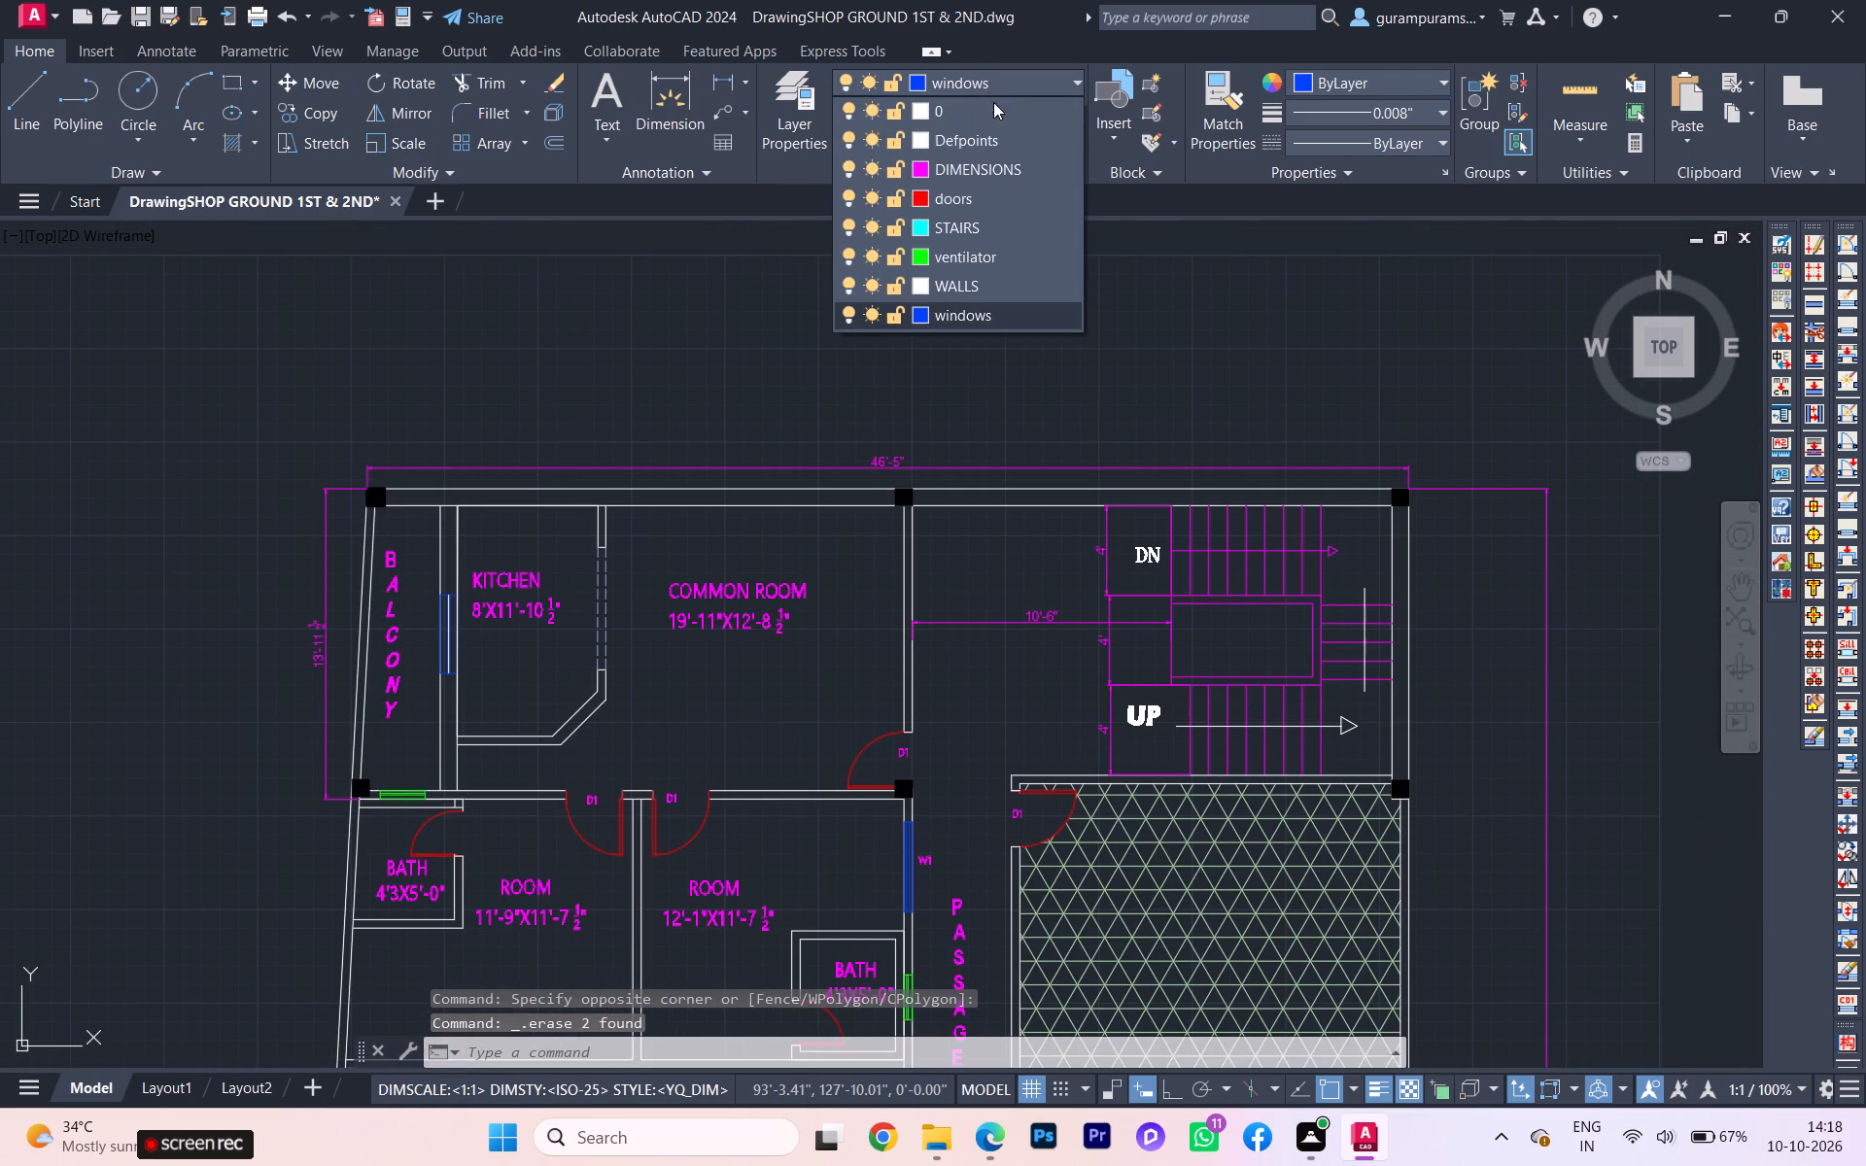
left_click(977, 175)
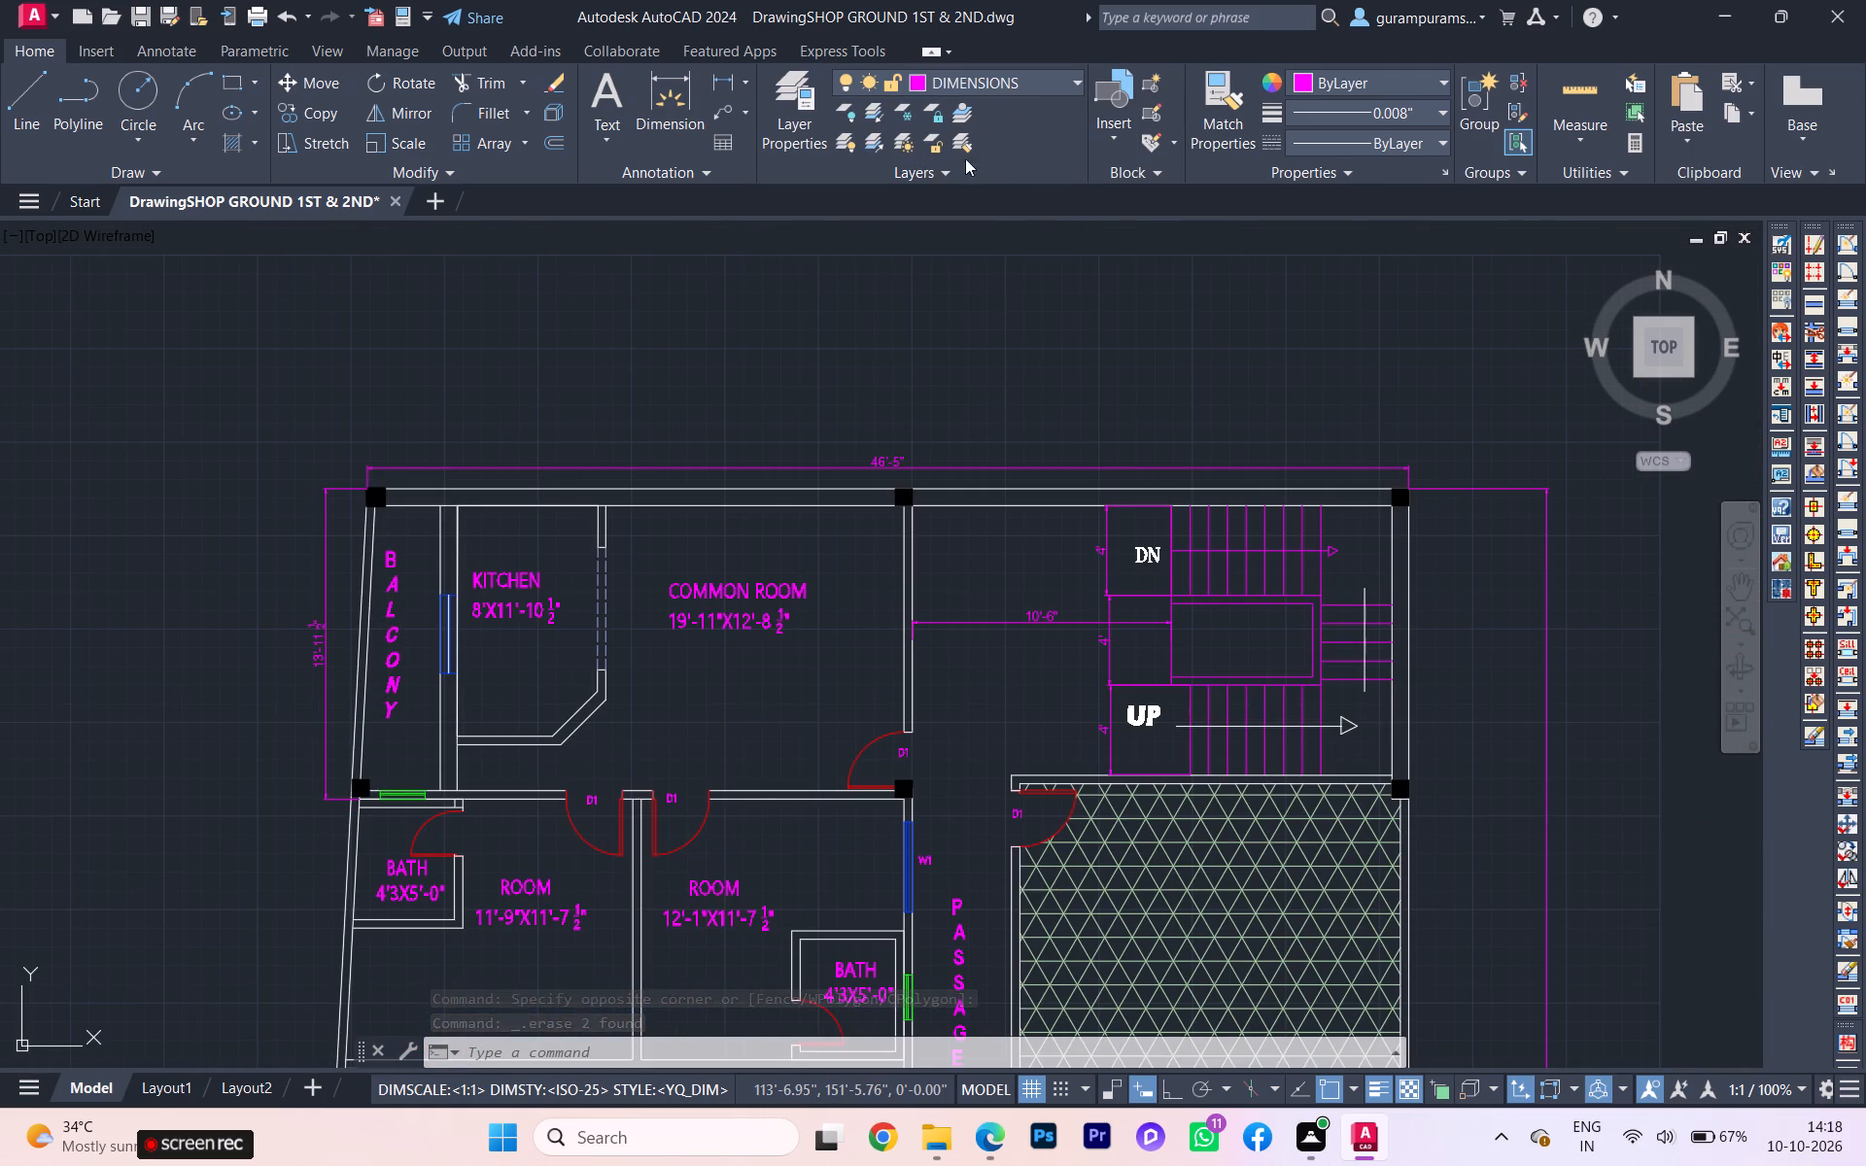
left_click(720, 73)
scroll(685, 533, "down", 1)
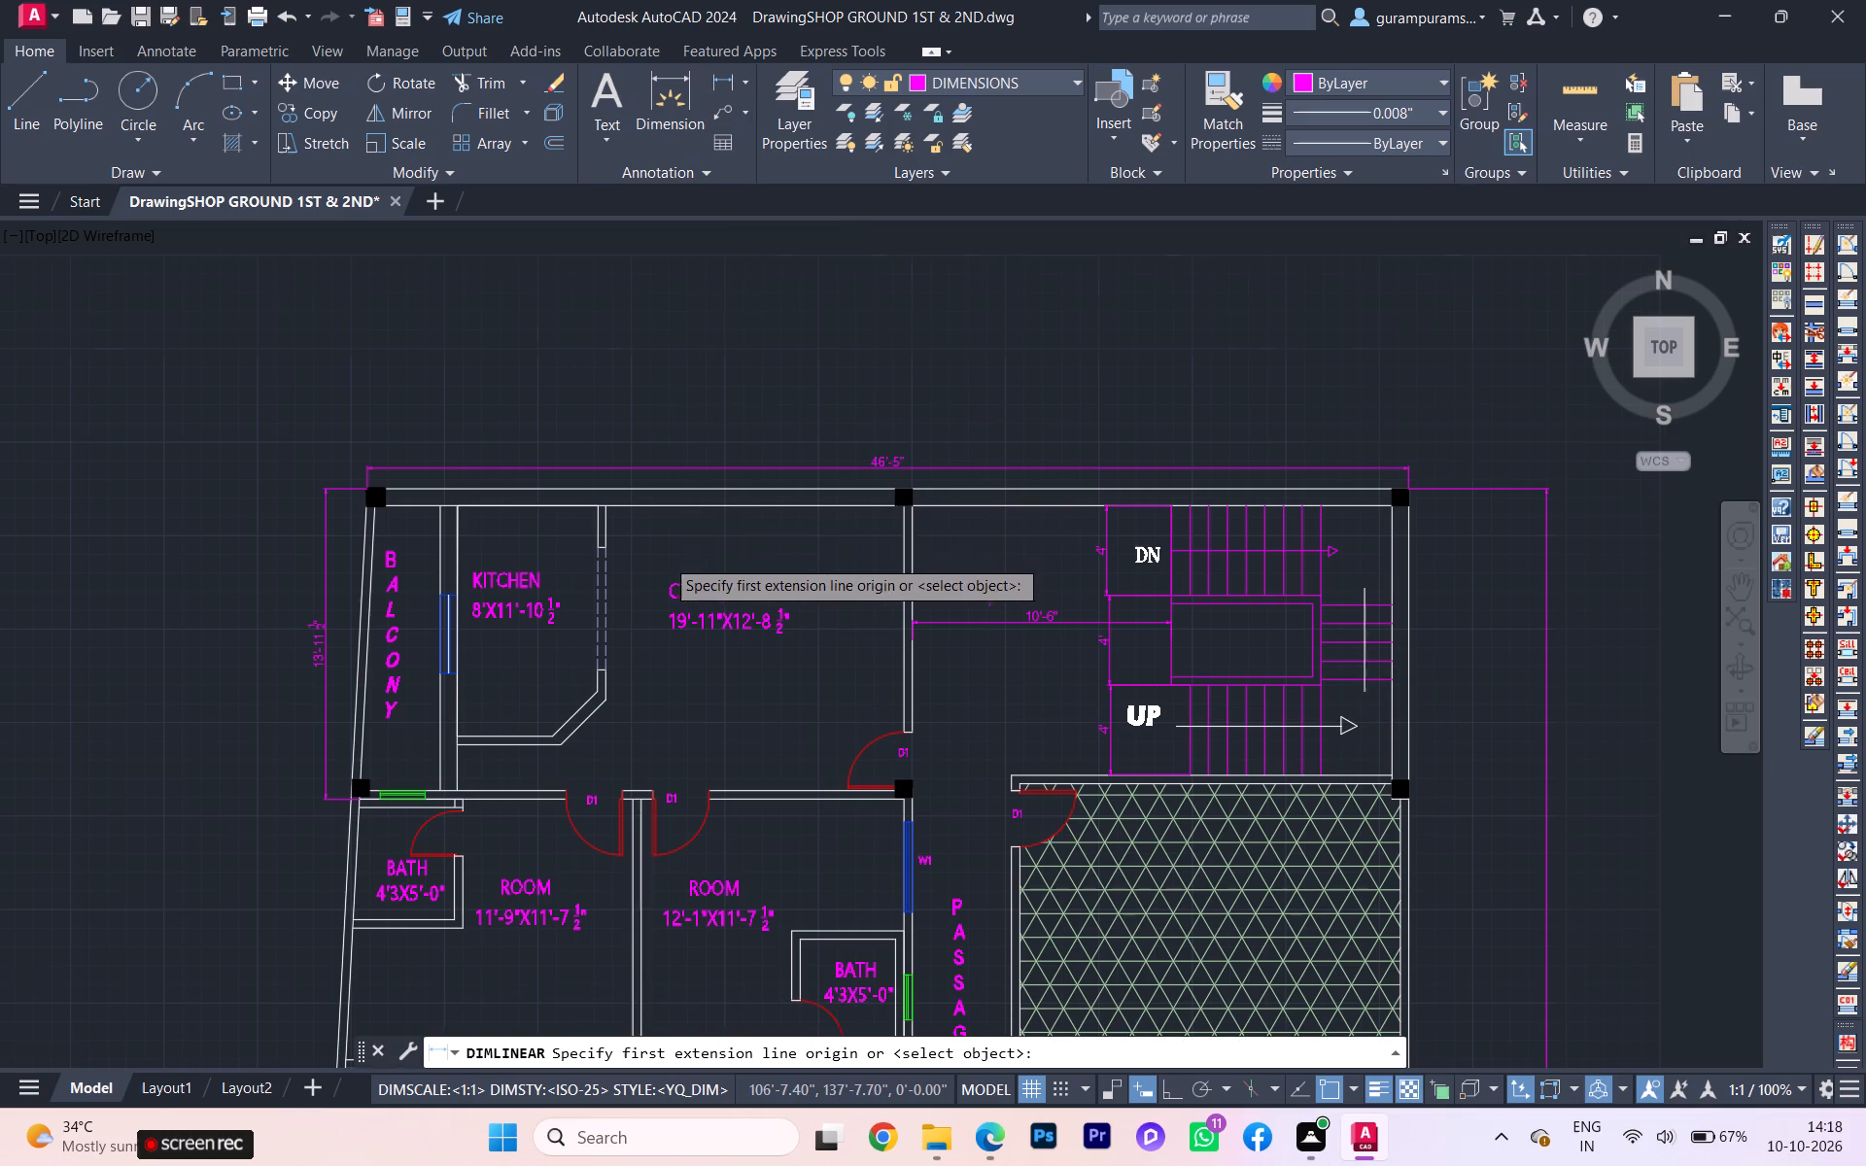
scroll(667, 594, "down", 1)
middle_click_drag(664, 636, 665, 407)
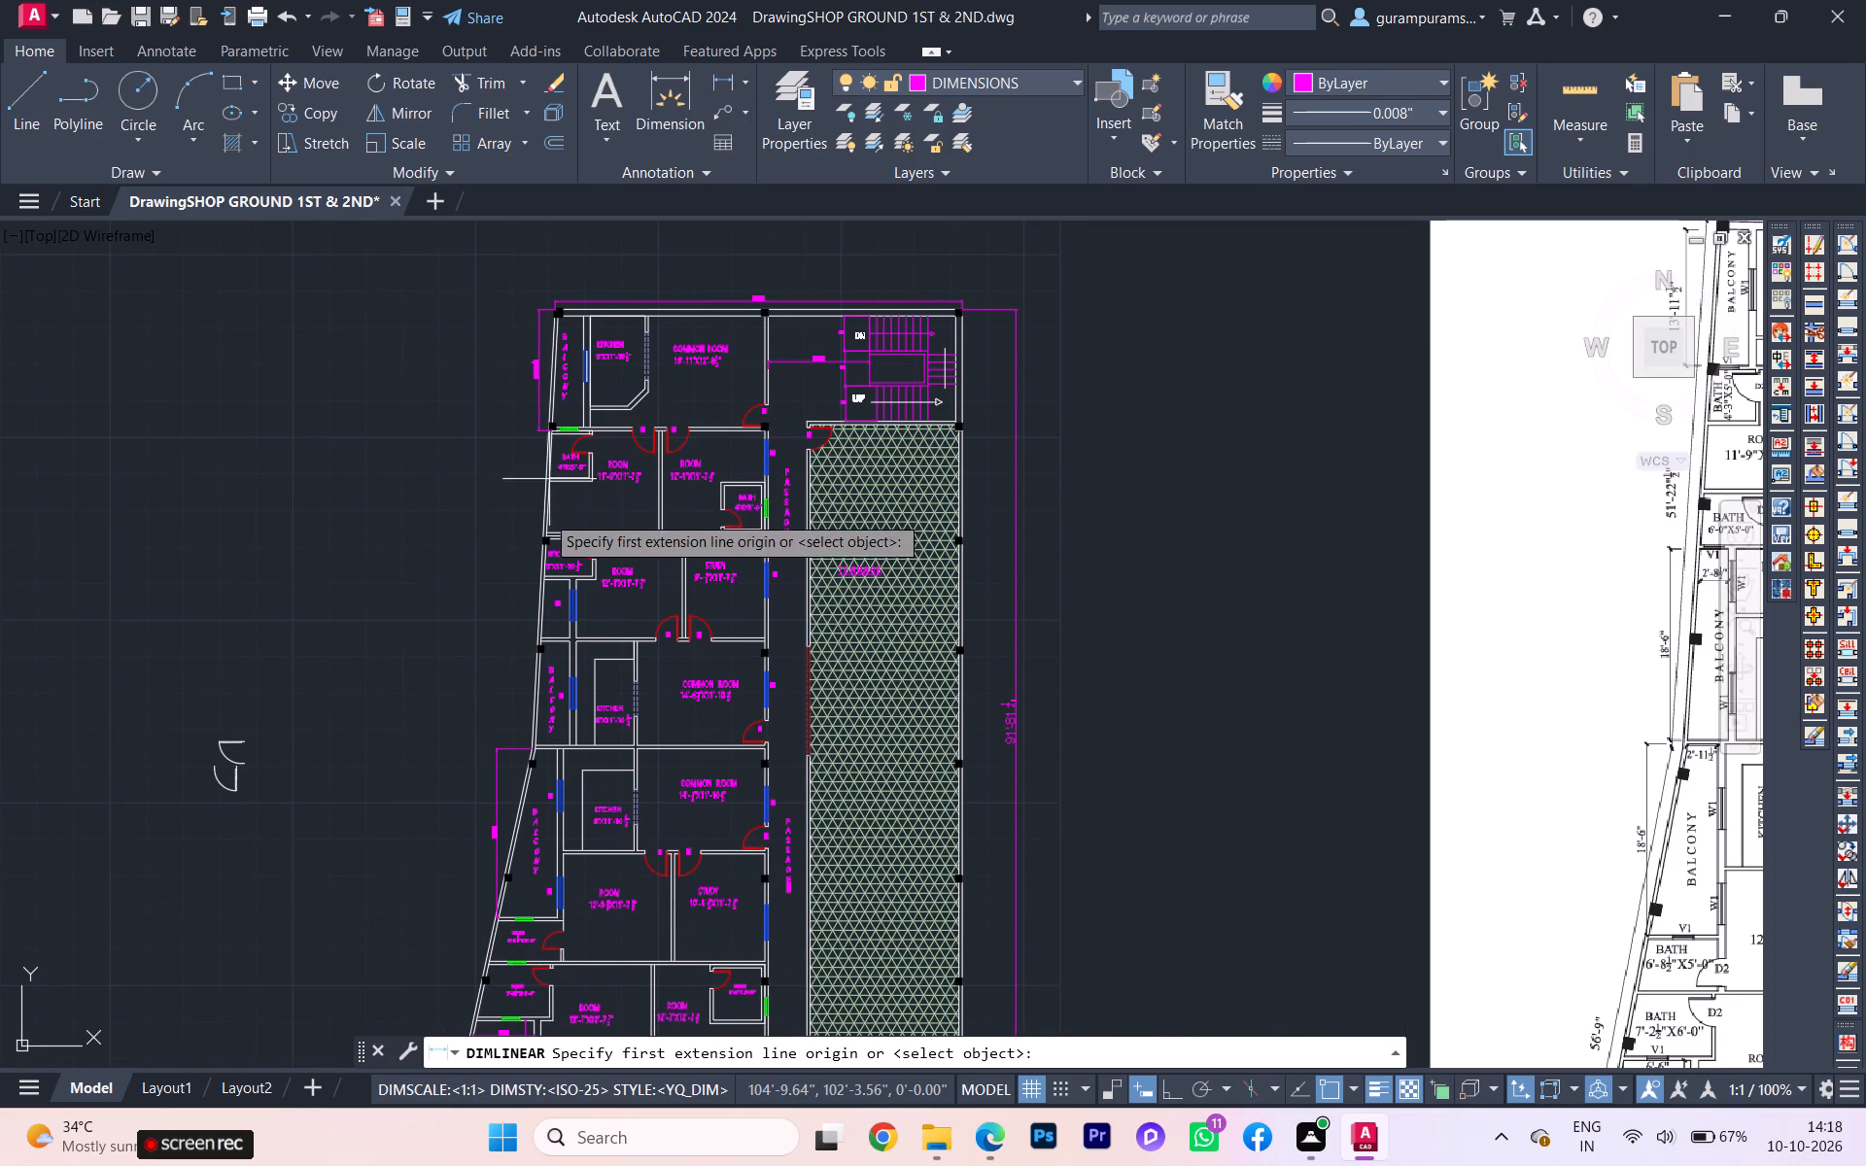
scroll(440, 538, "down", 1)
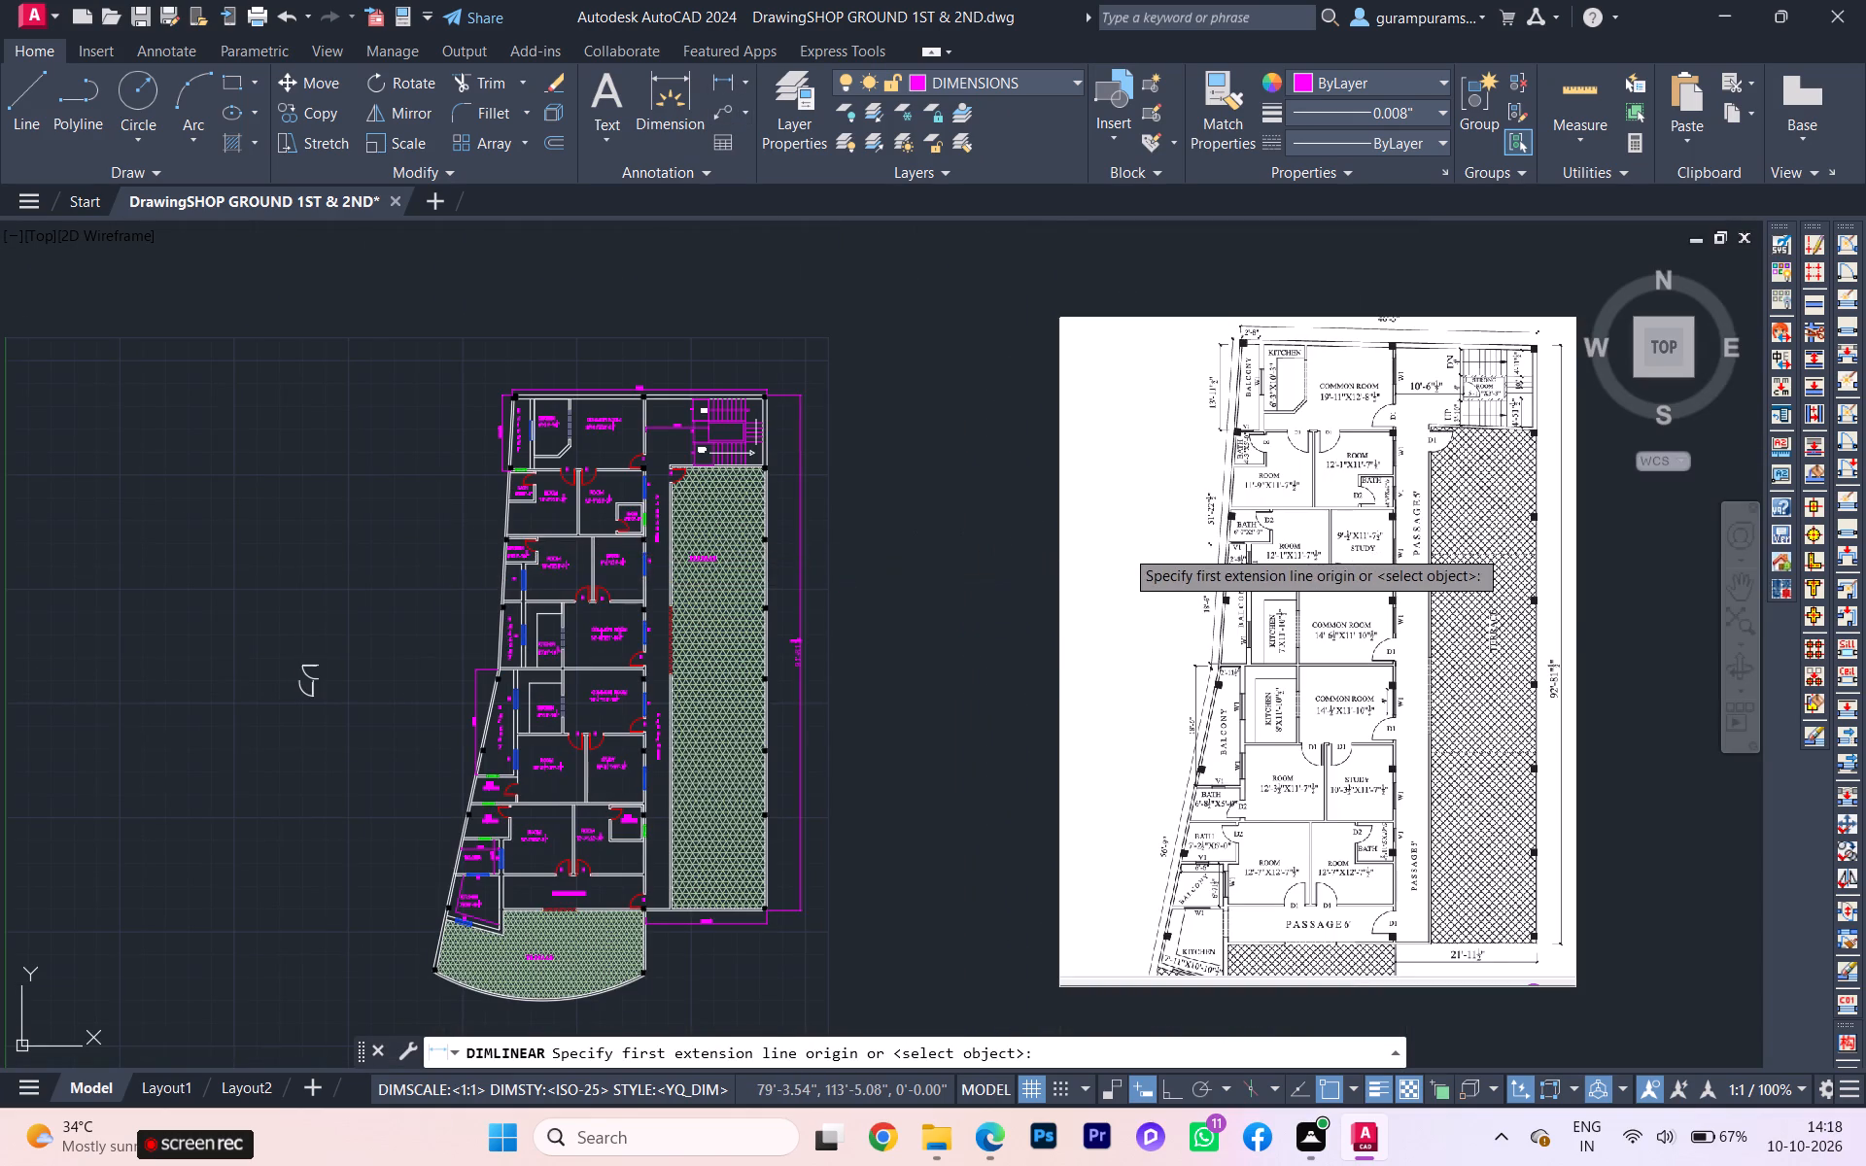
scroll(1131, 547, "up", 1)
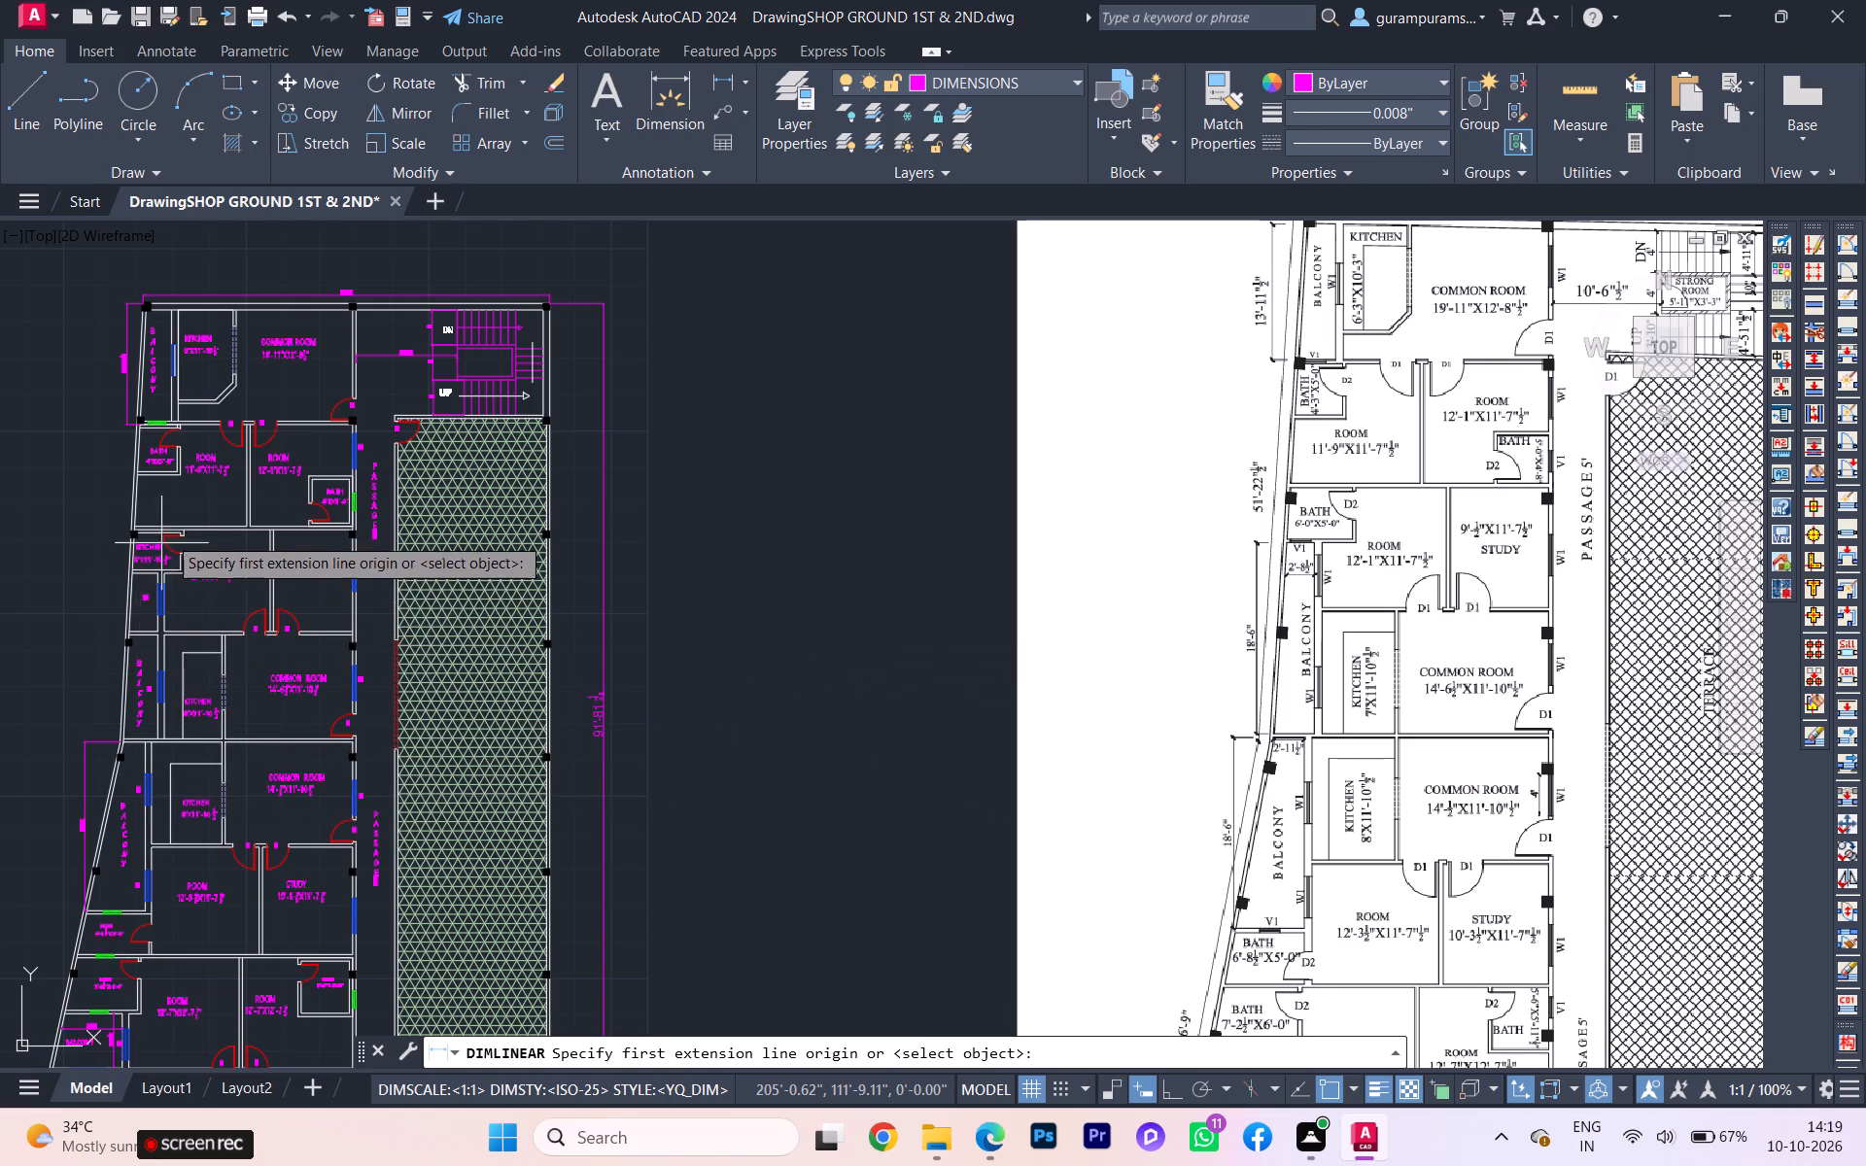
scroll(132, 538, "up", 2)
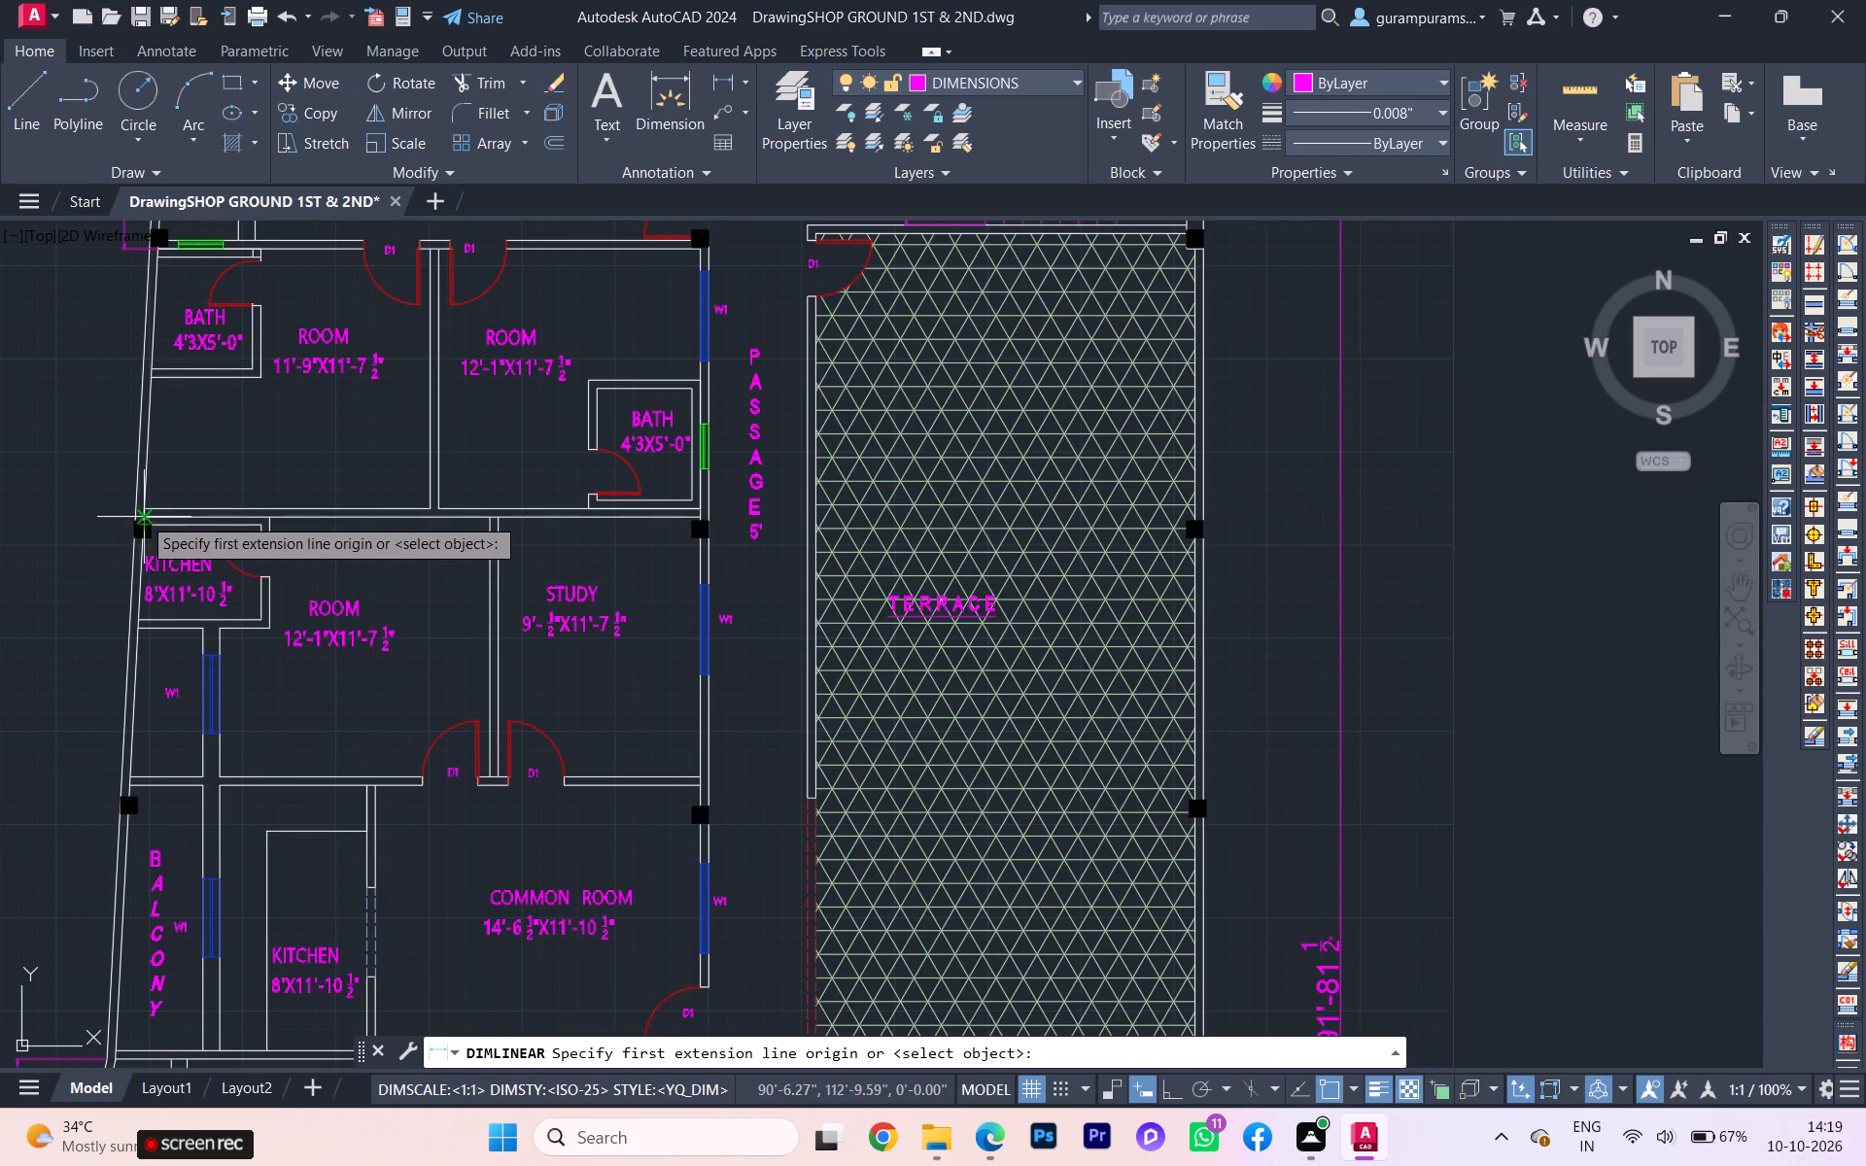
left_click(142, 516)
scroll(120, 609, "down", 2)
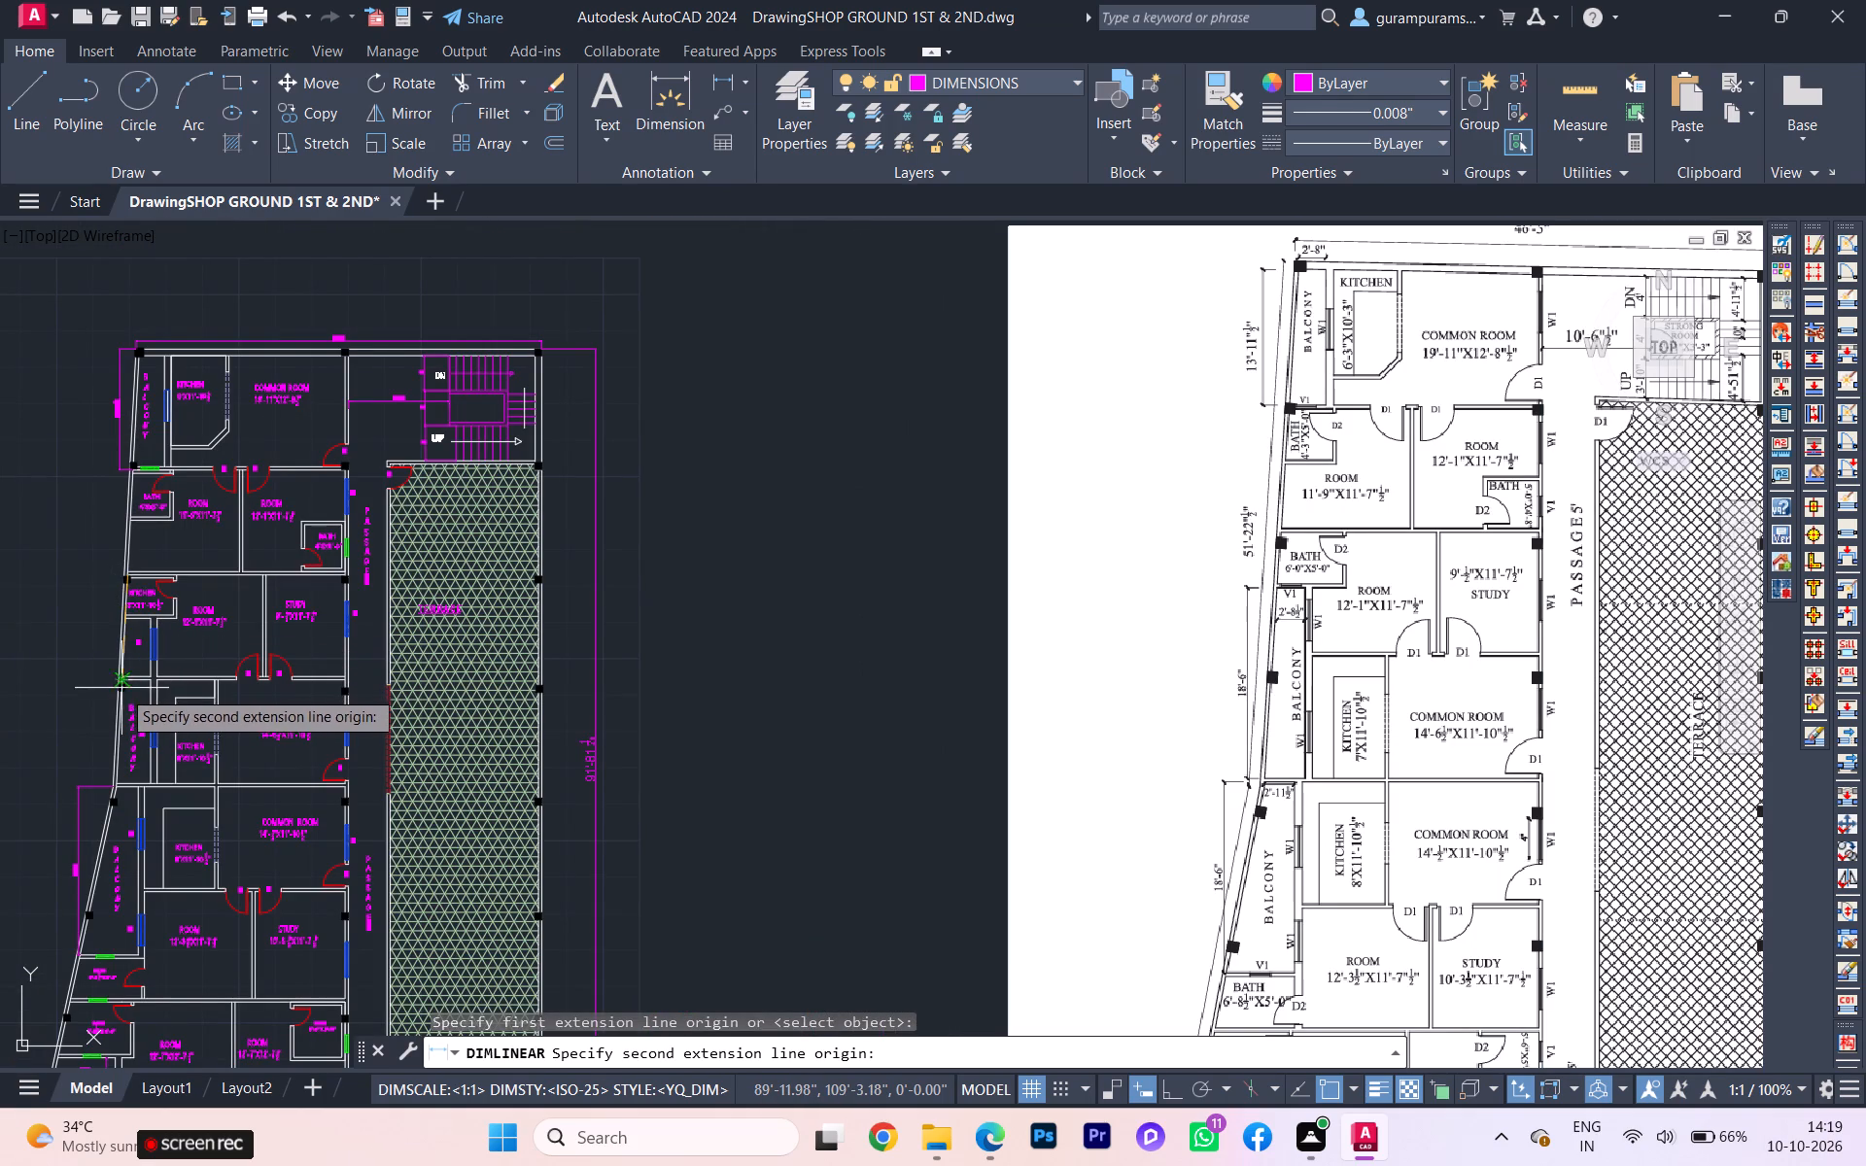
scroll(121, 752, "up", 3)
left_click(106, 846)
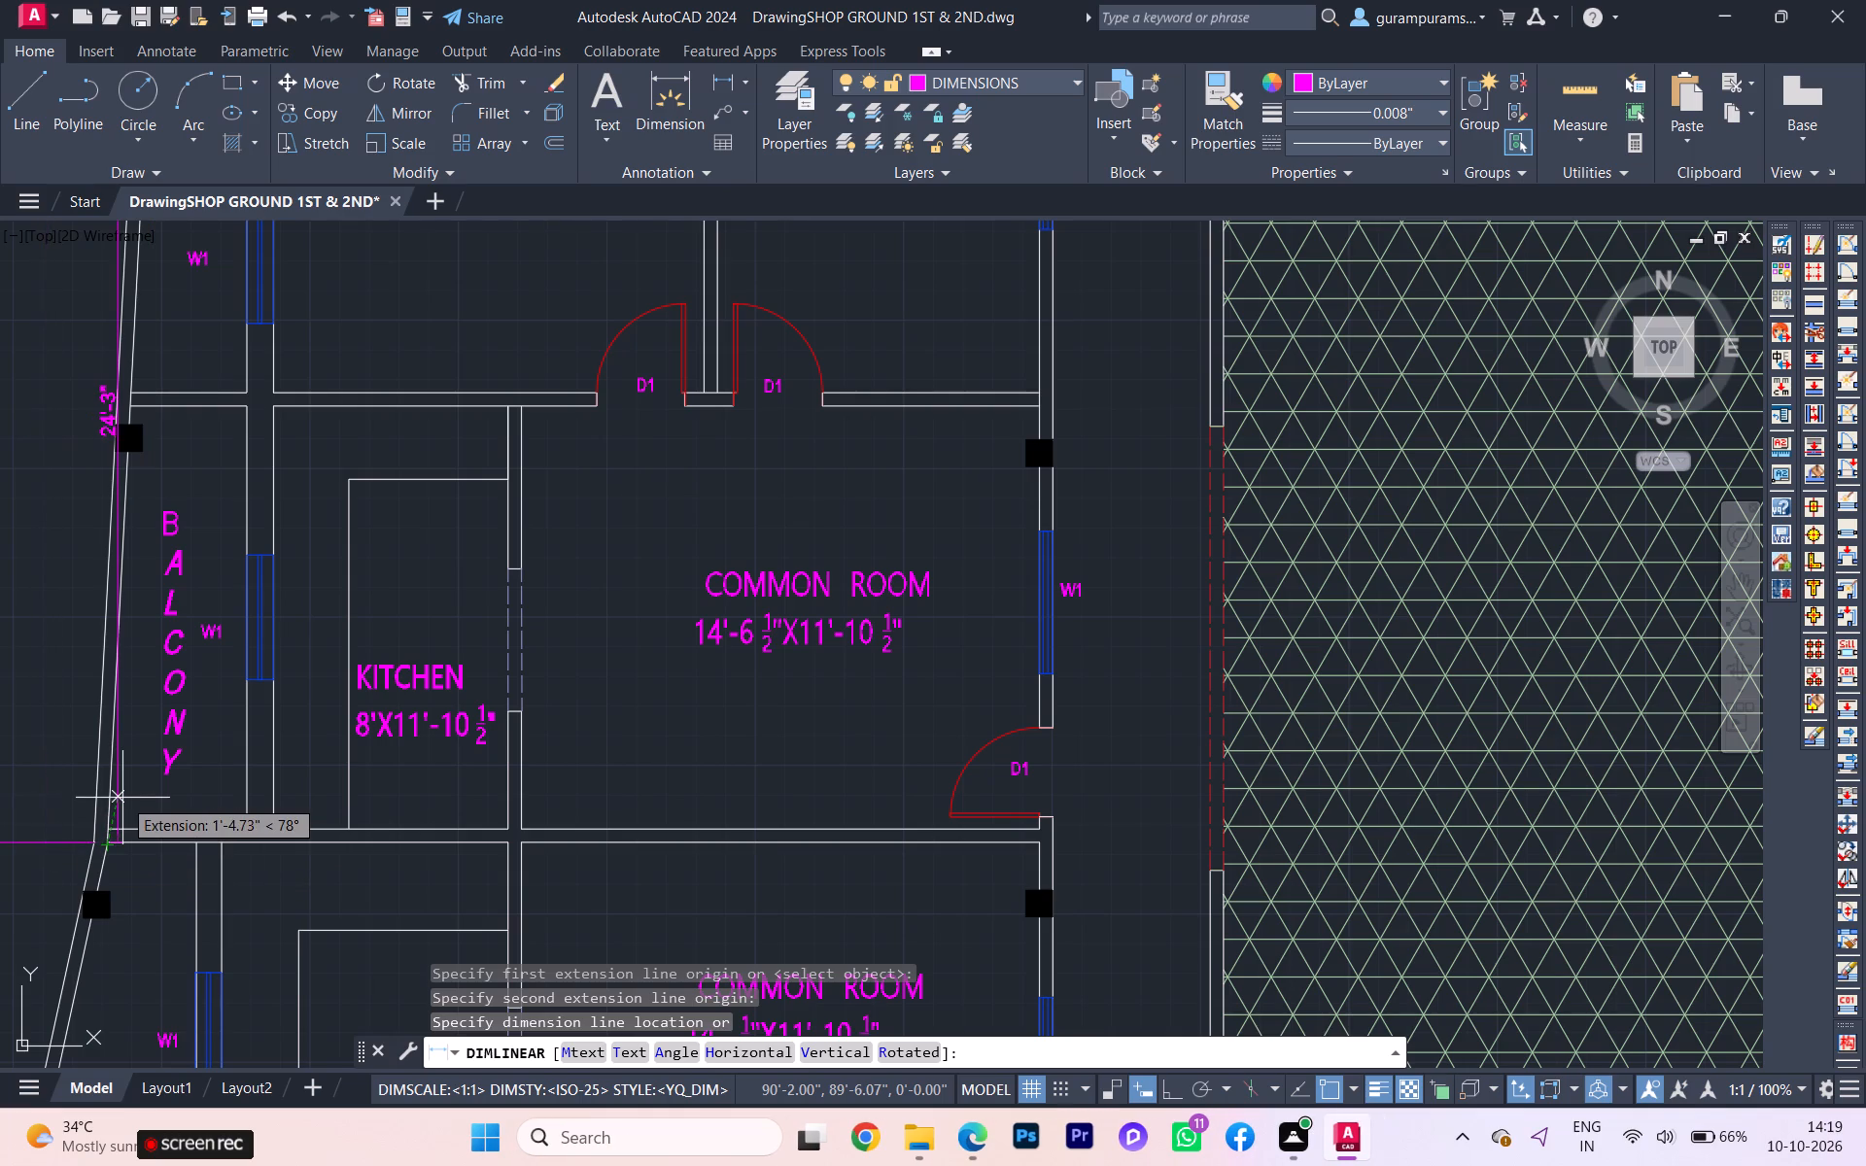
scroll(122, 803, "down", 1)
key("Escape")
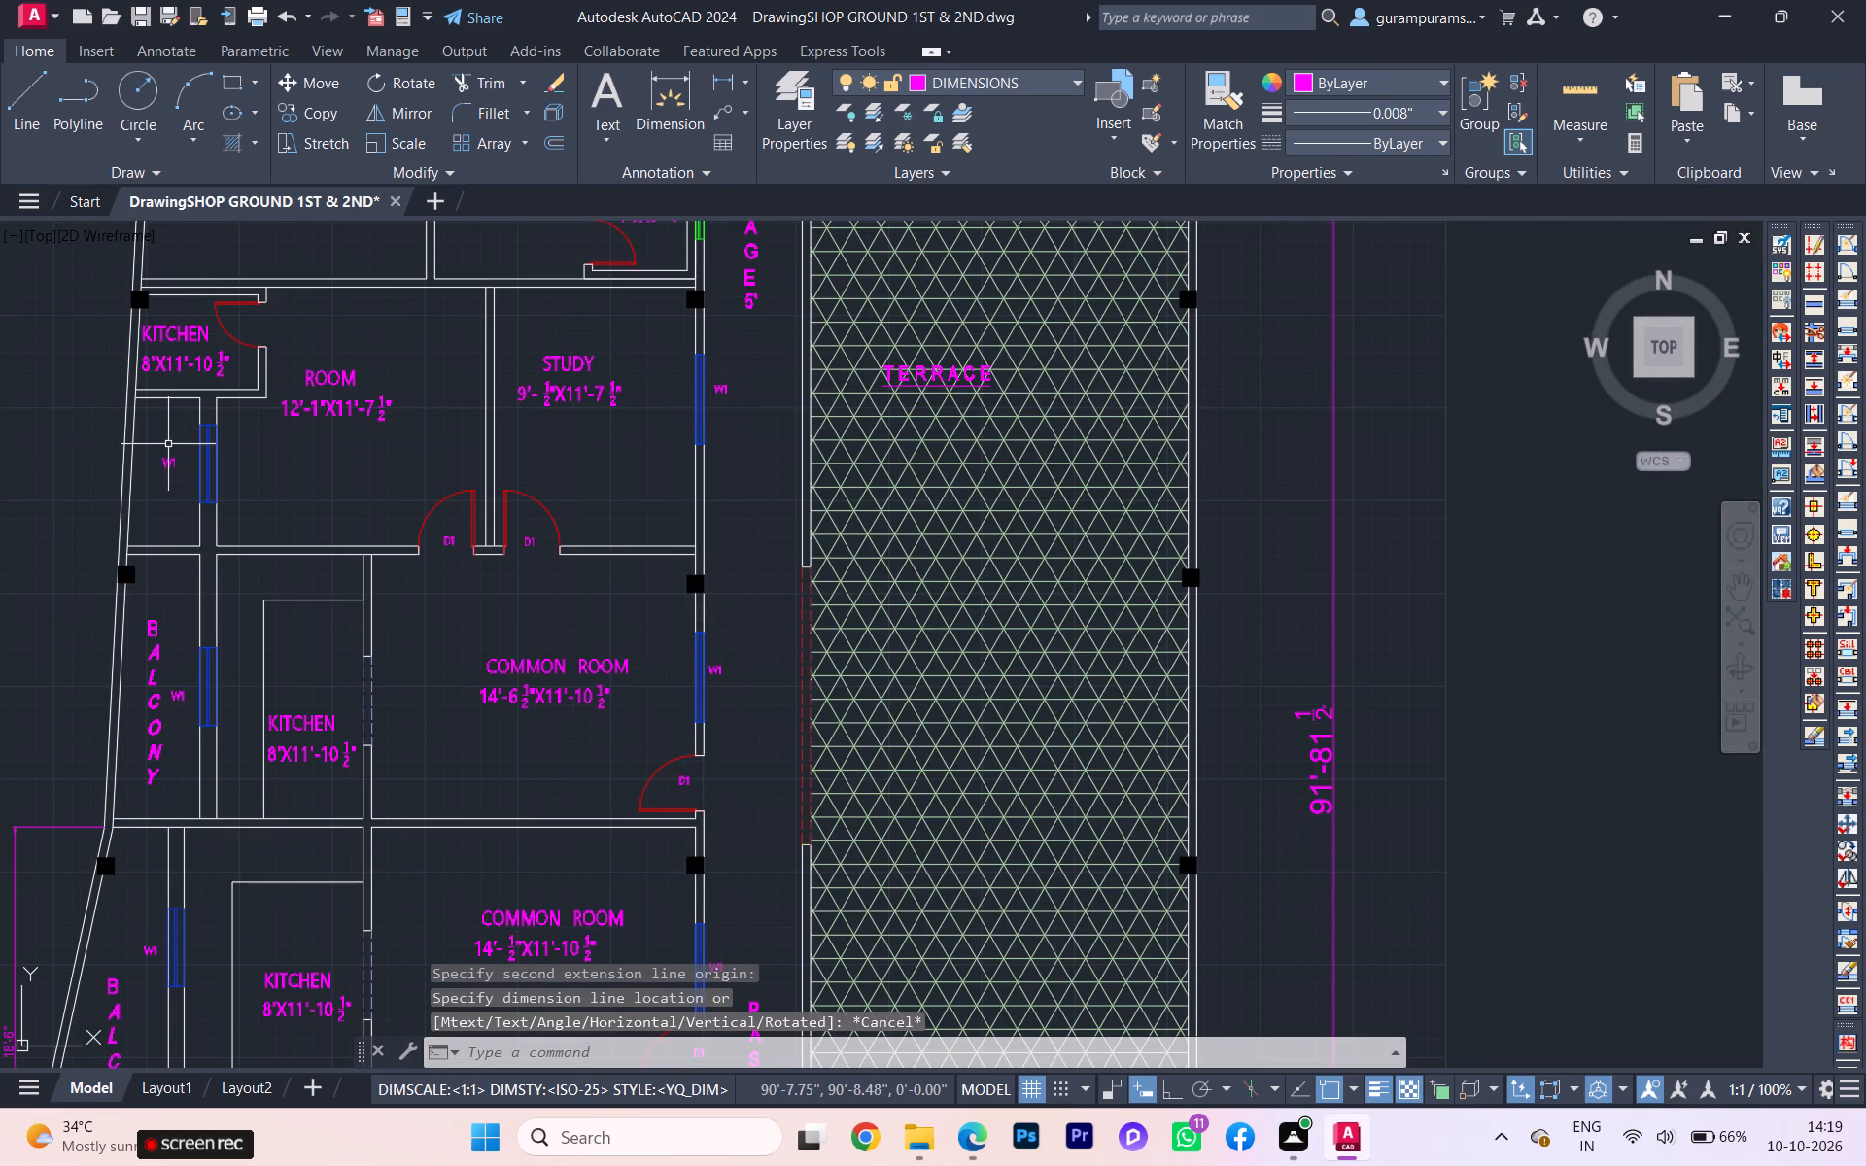
Add a vertical linear dimension outside the west wall, spanning the balcony strip beside the 12'-1"X11'-7½" room and 14'-6½"X11'-10½" common room.
scroll(168, 444, "down", 2)
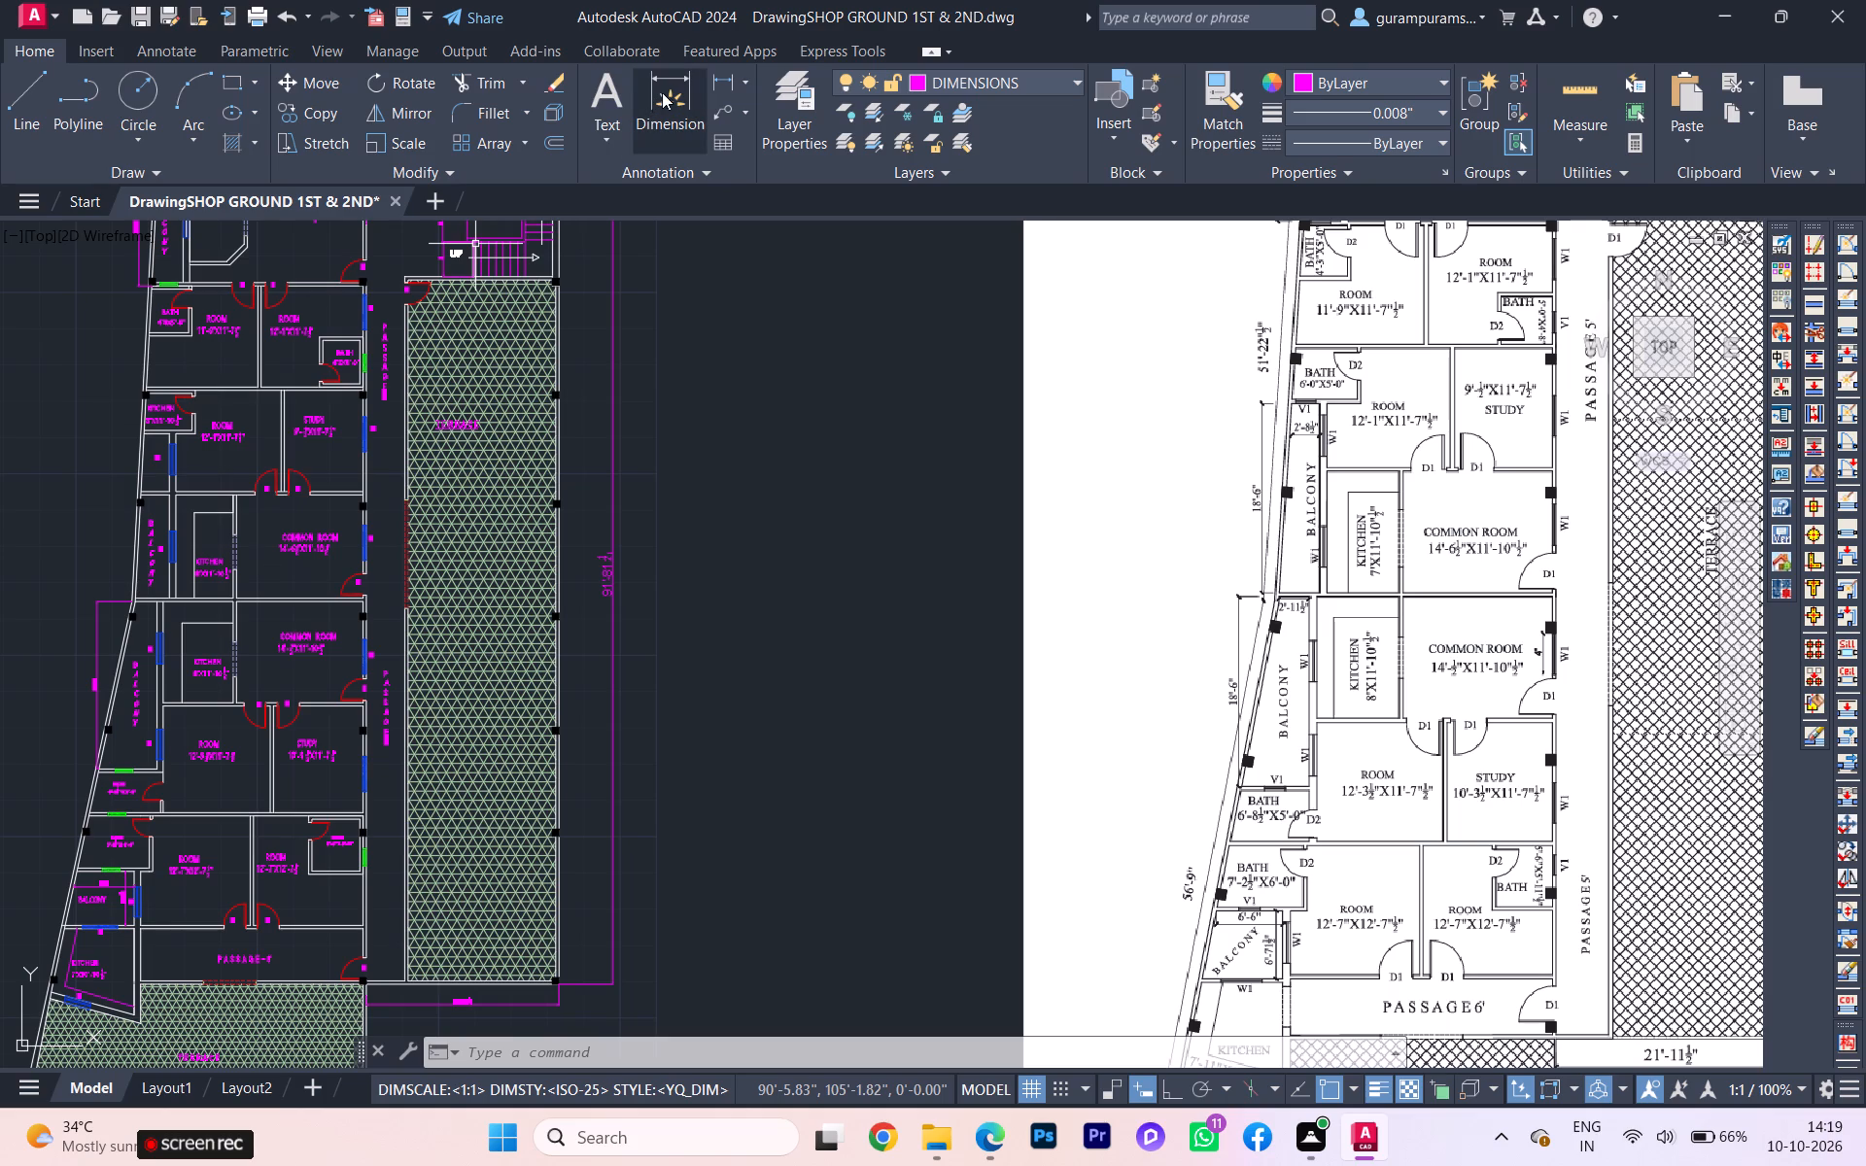
left_click(688, 83)
scroll(159, 466, "up", 2)
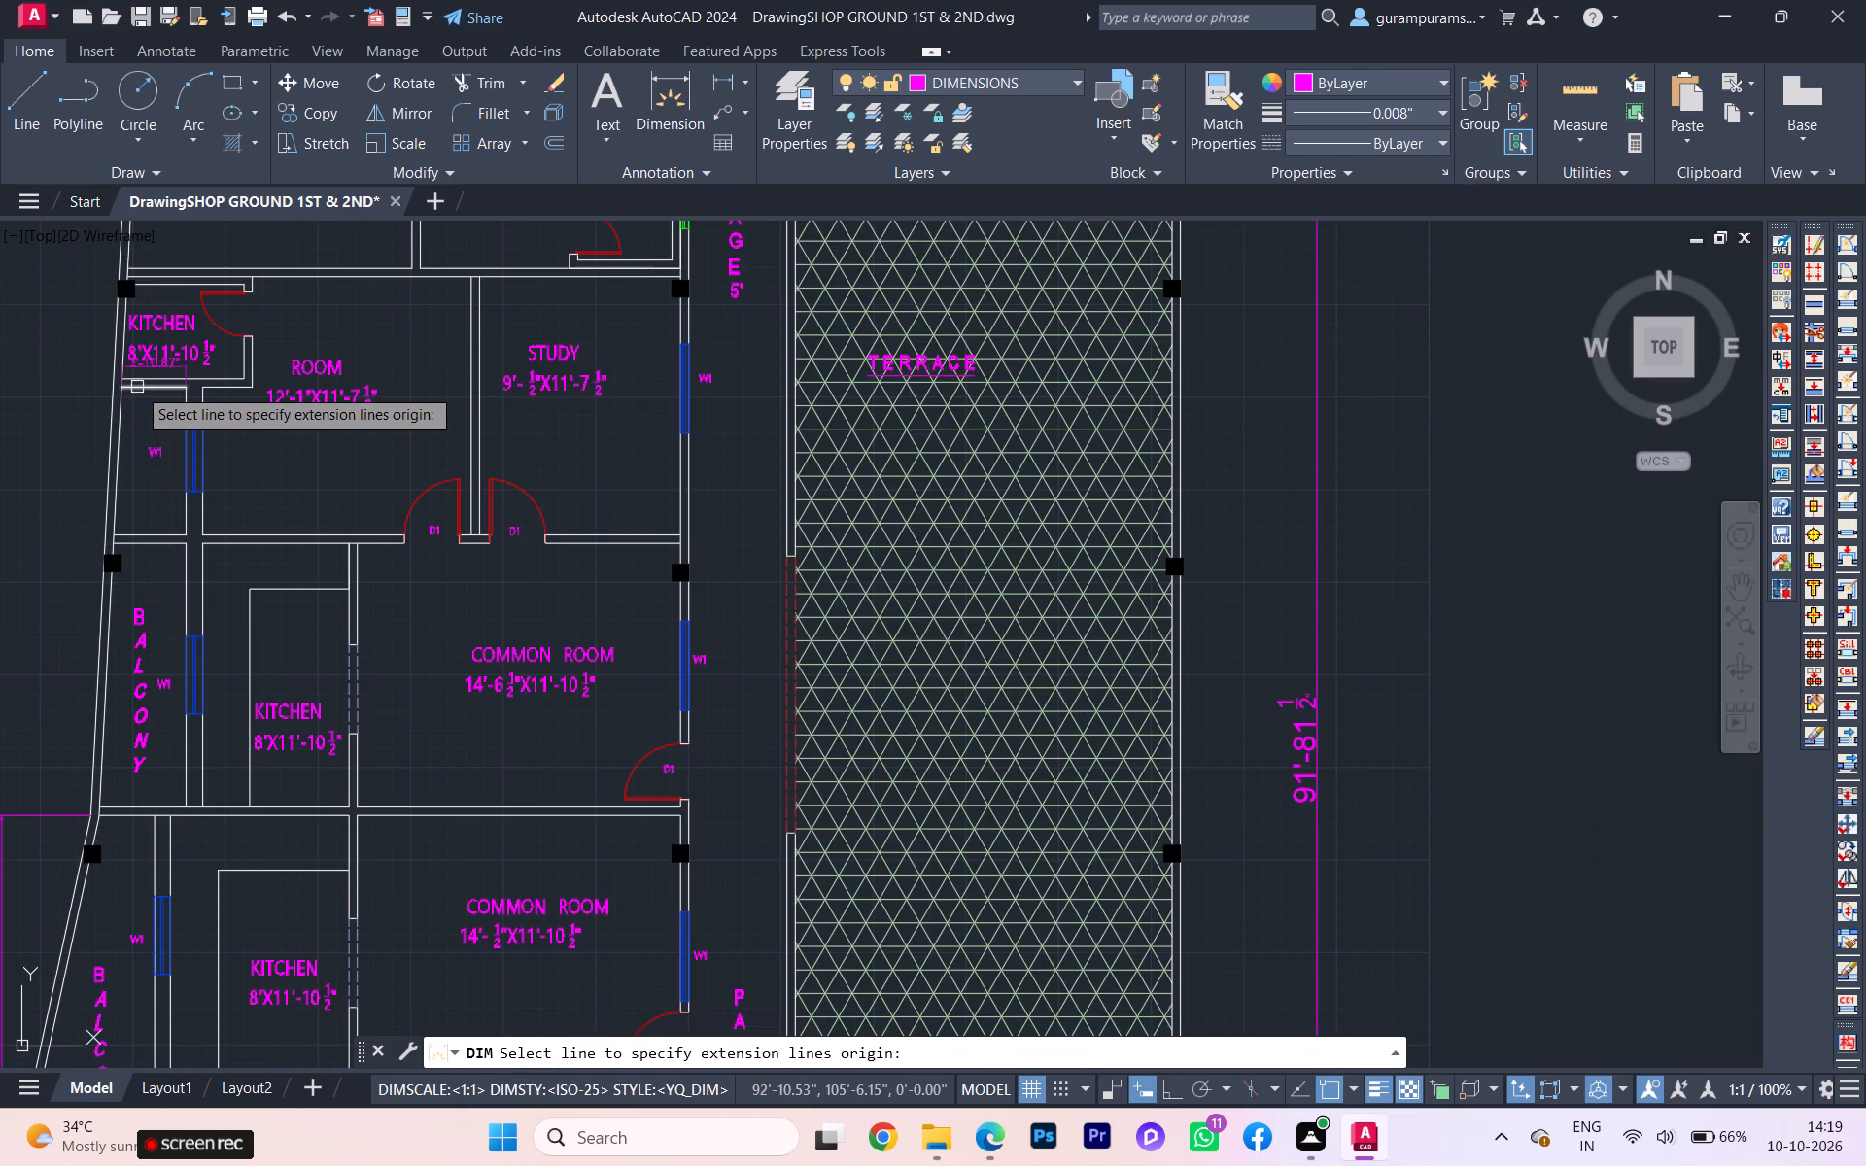
left_click(726, 70)
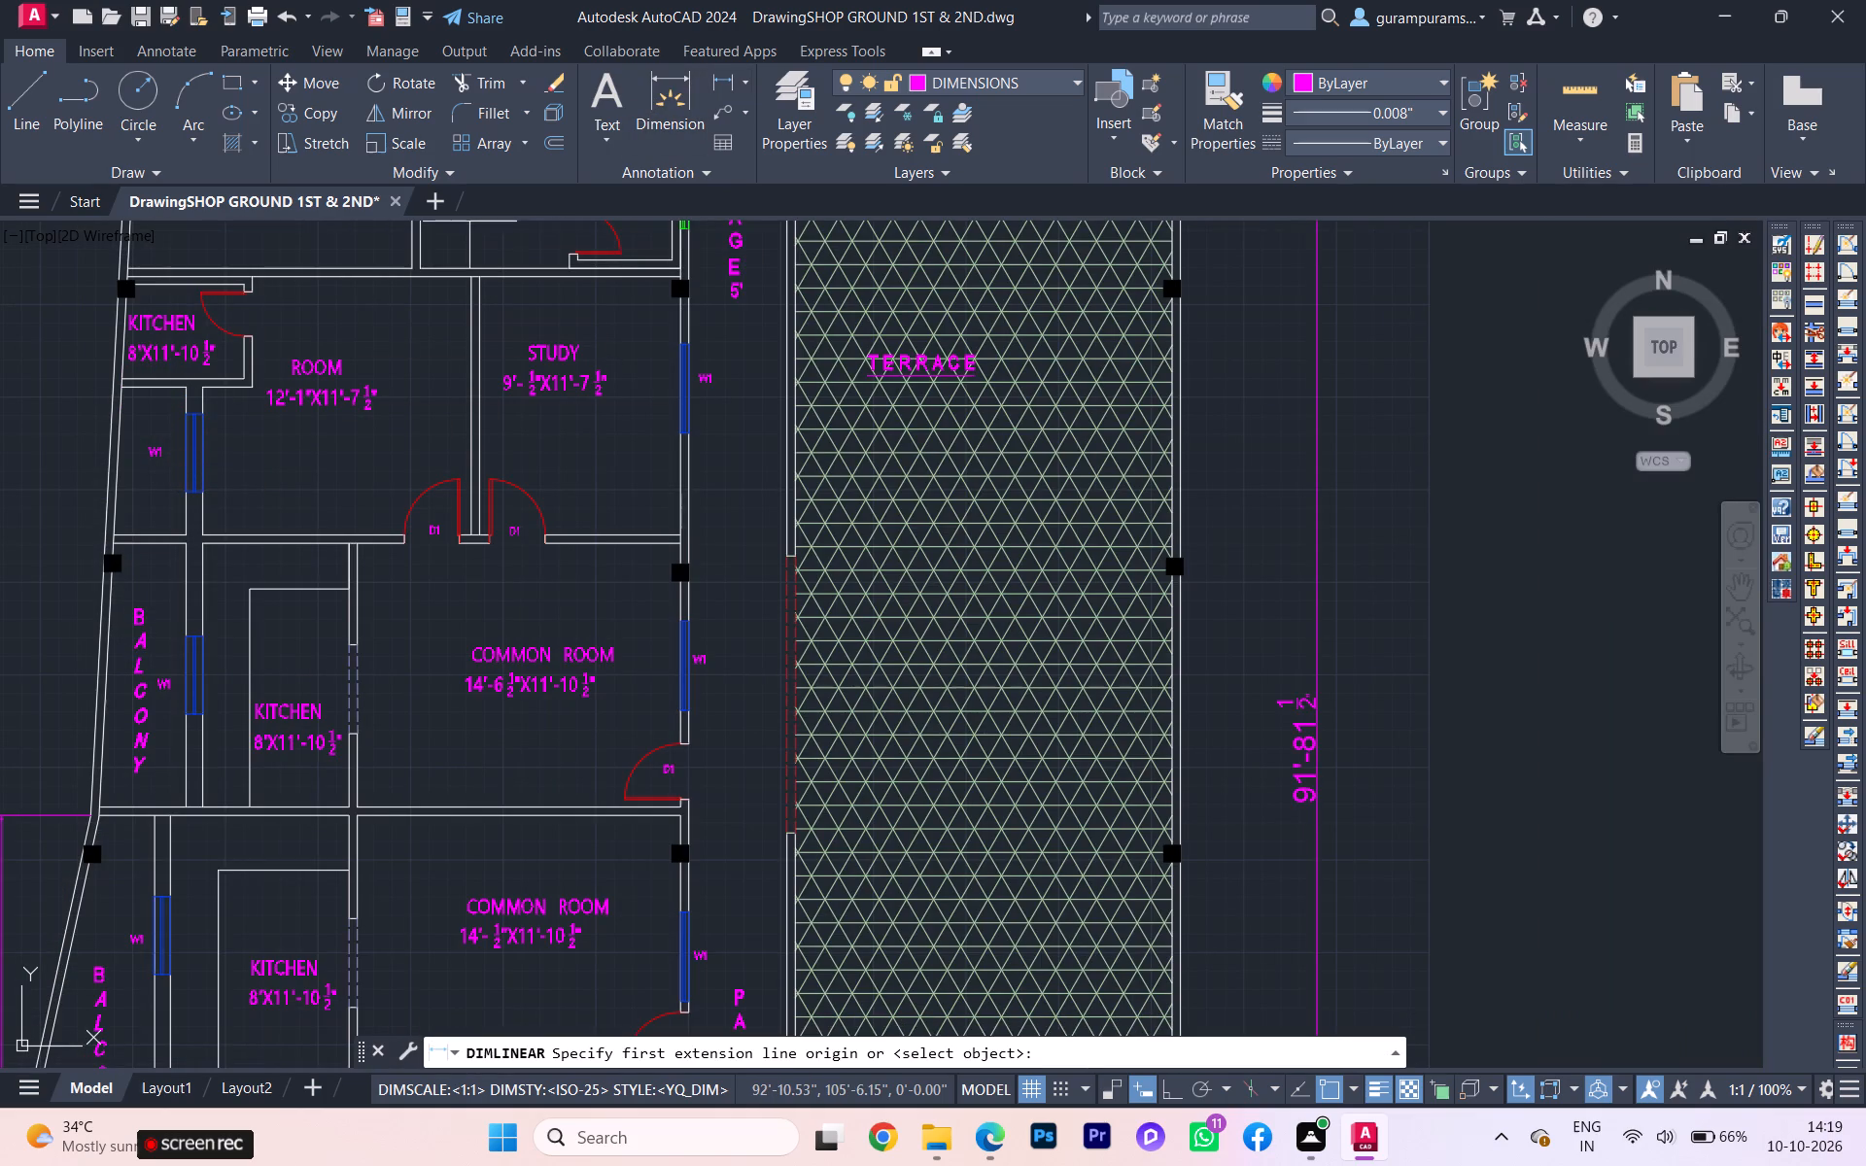
left_click(120, 390)
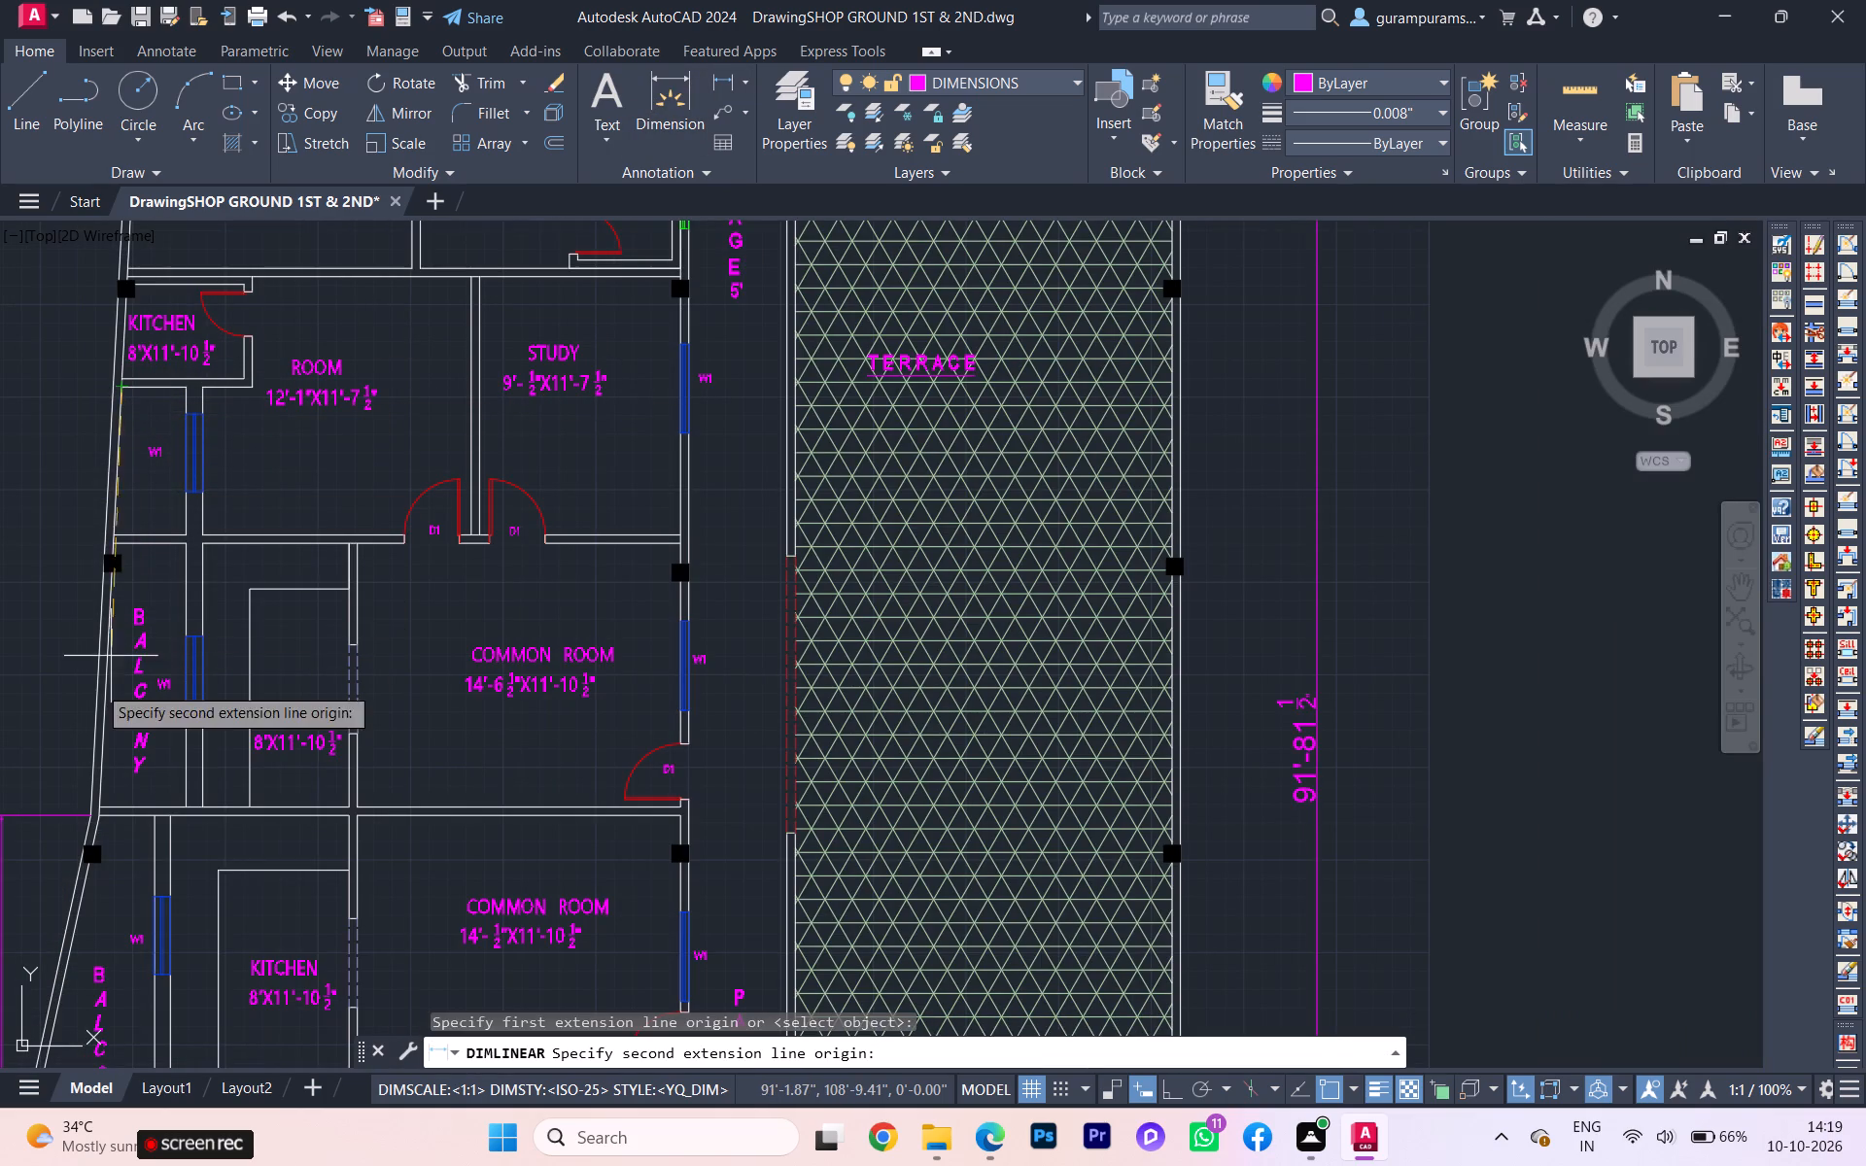
left_click(103, 805)
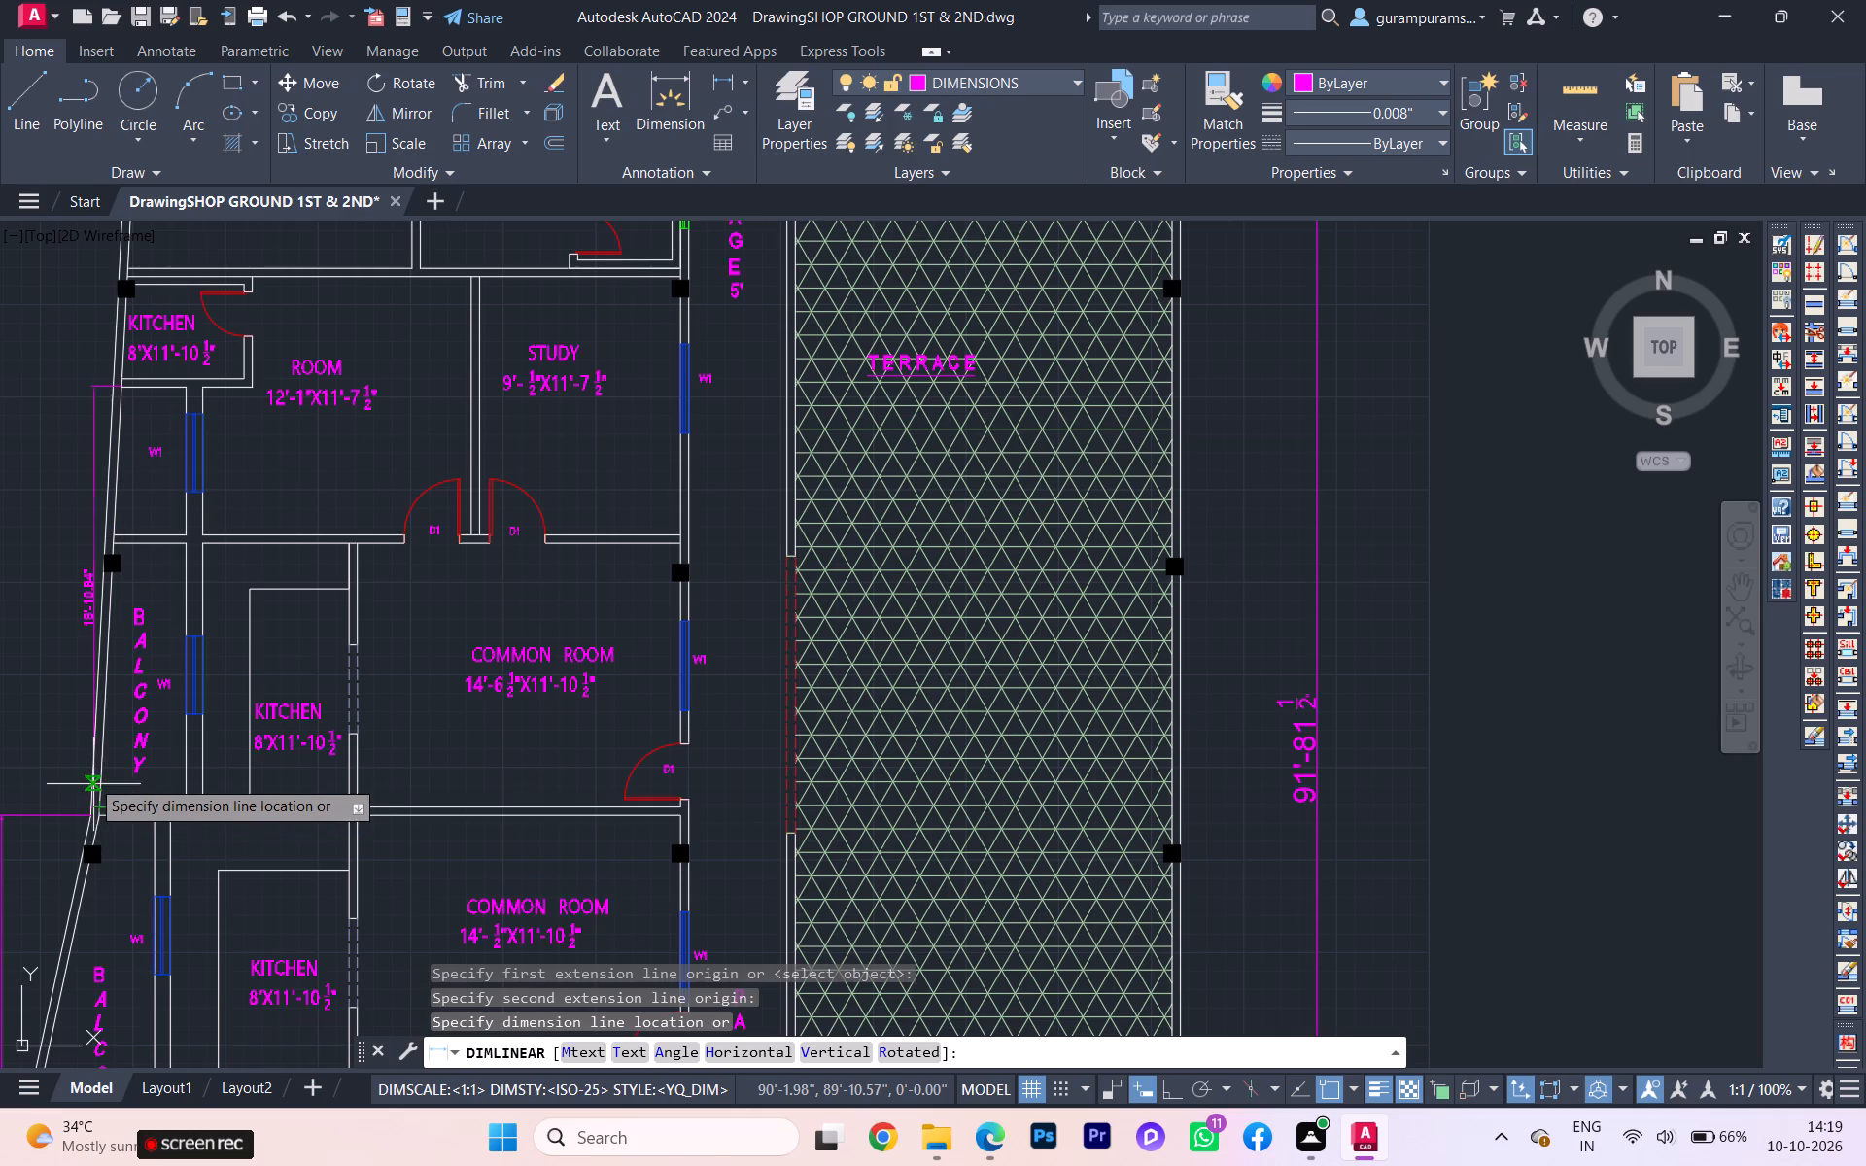
scroll(79, 760, "up", 1)
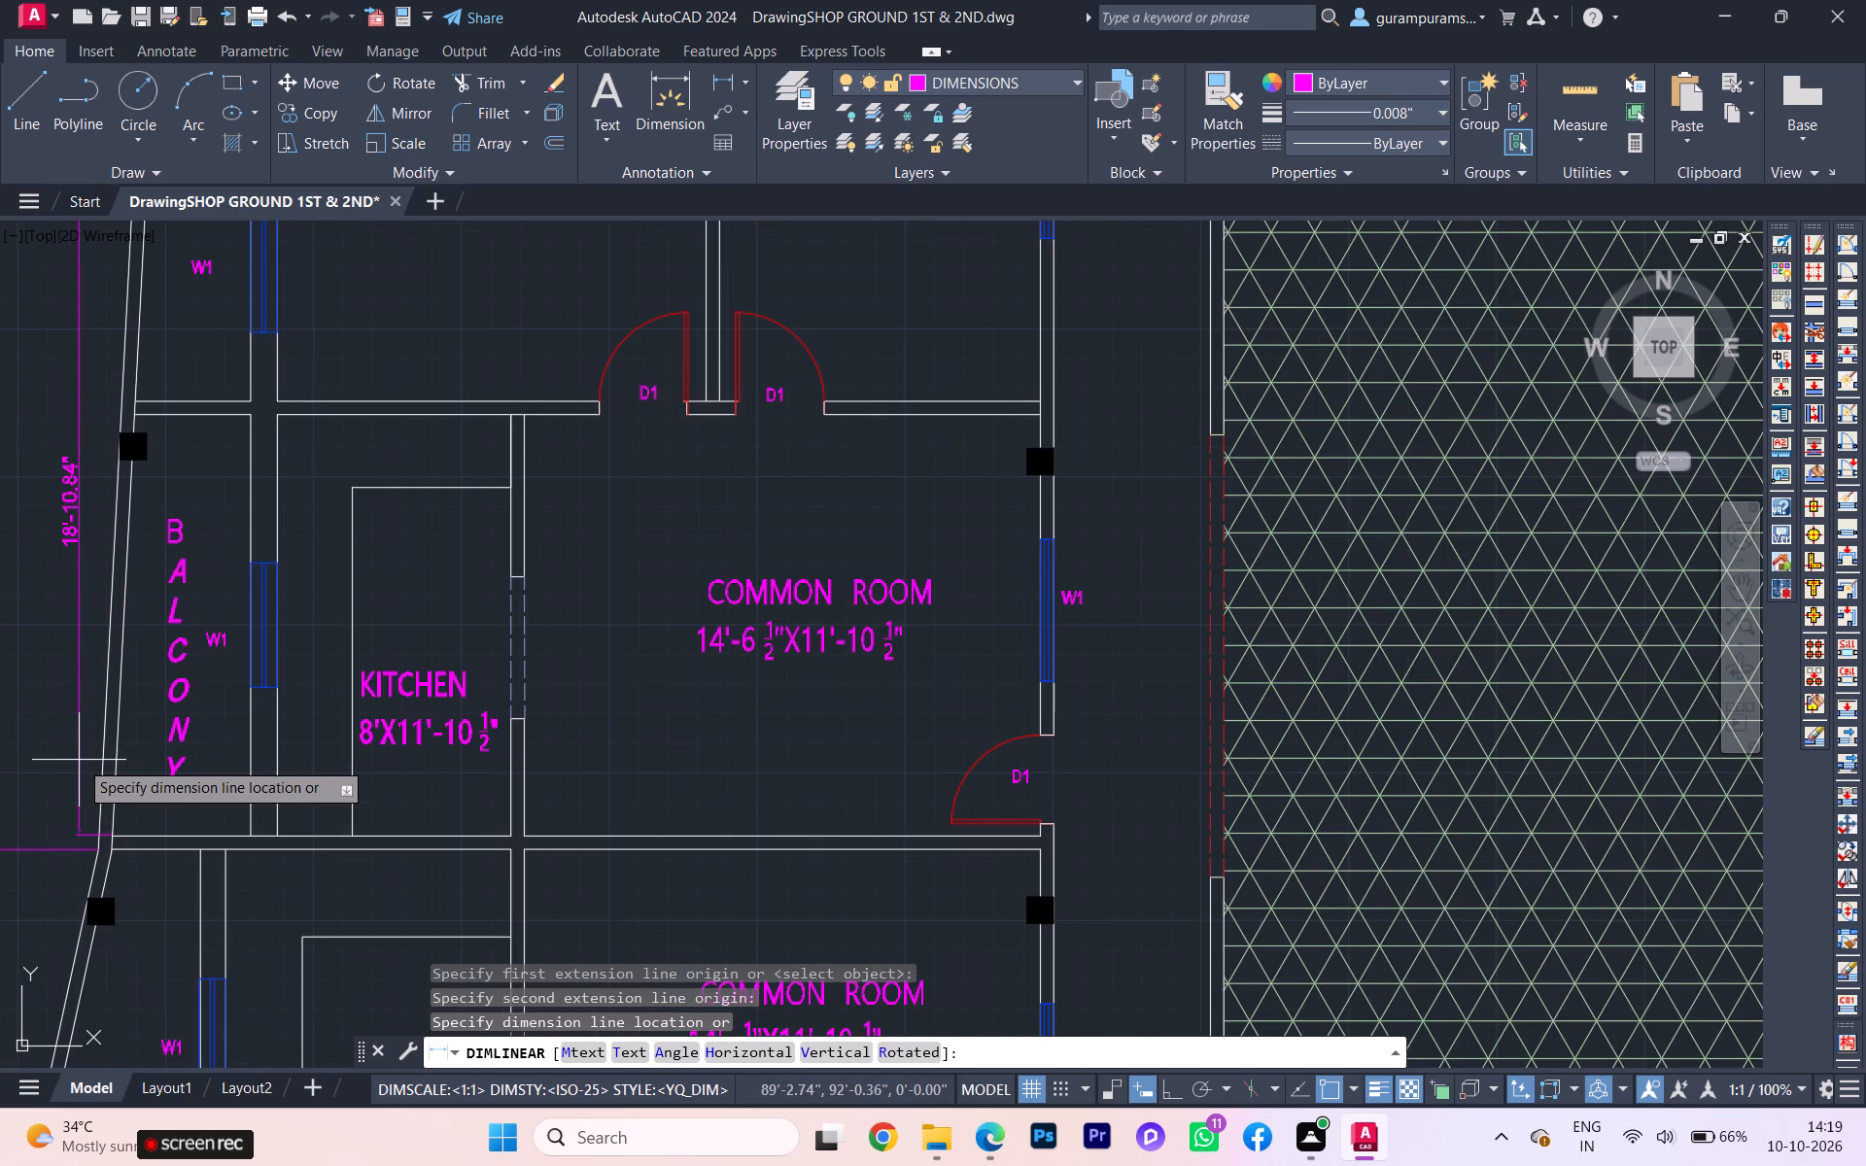
left_click(59, 760)
scroll(43, 759, "down", 1)
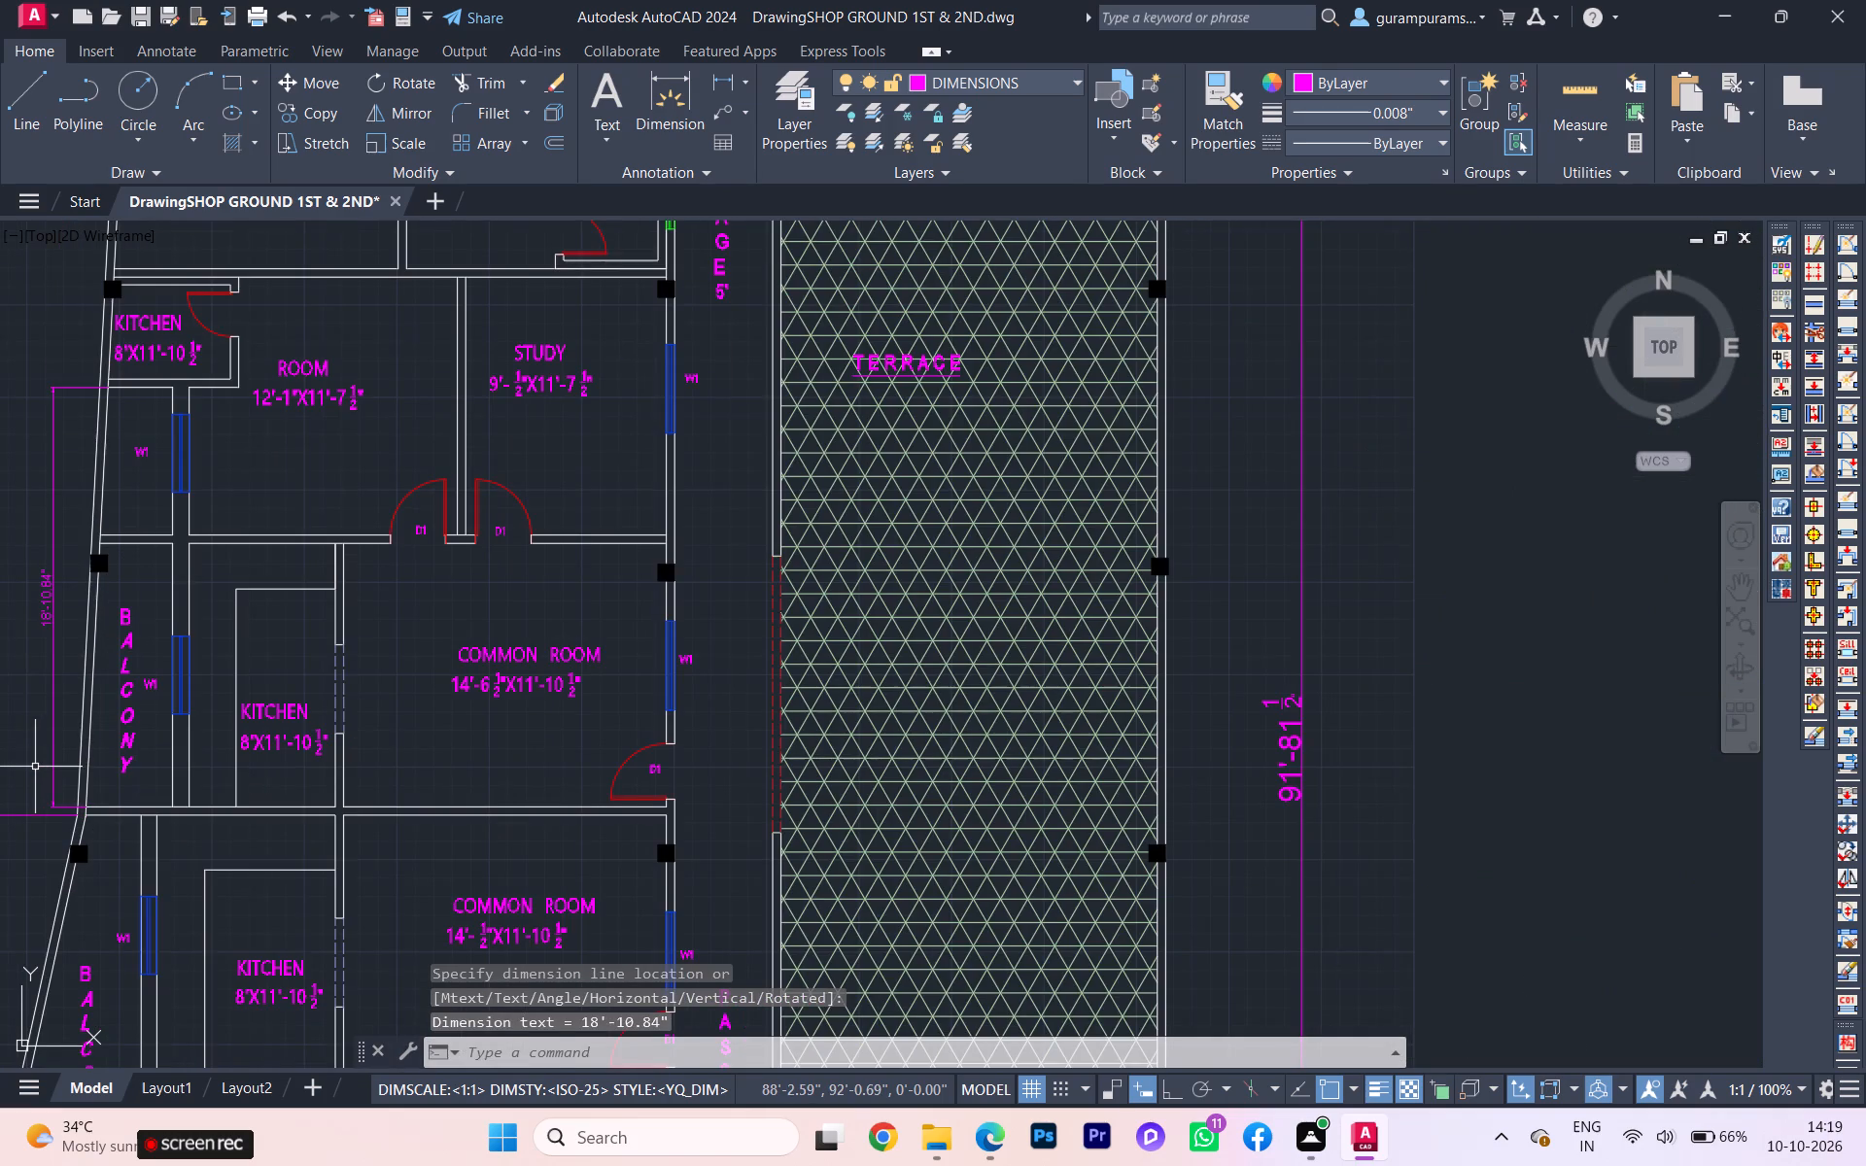
Override the text of the new west-side balcony dimension with 18'-6".
scroll(35, 769, "down", 2)
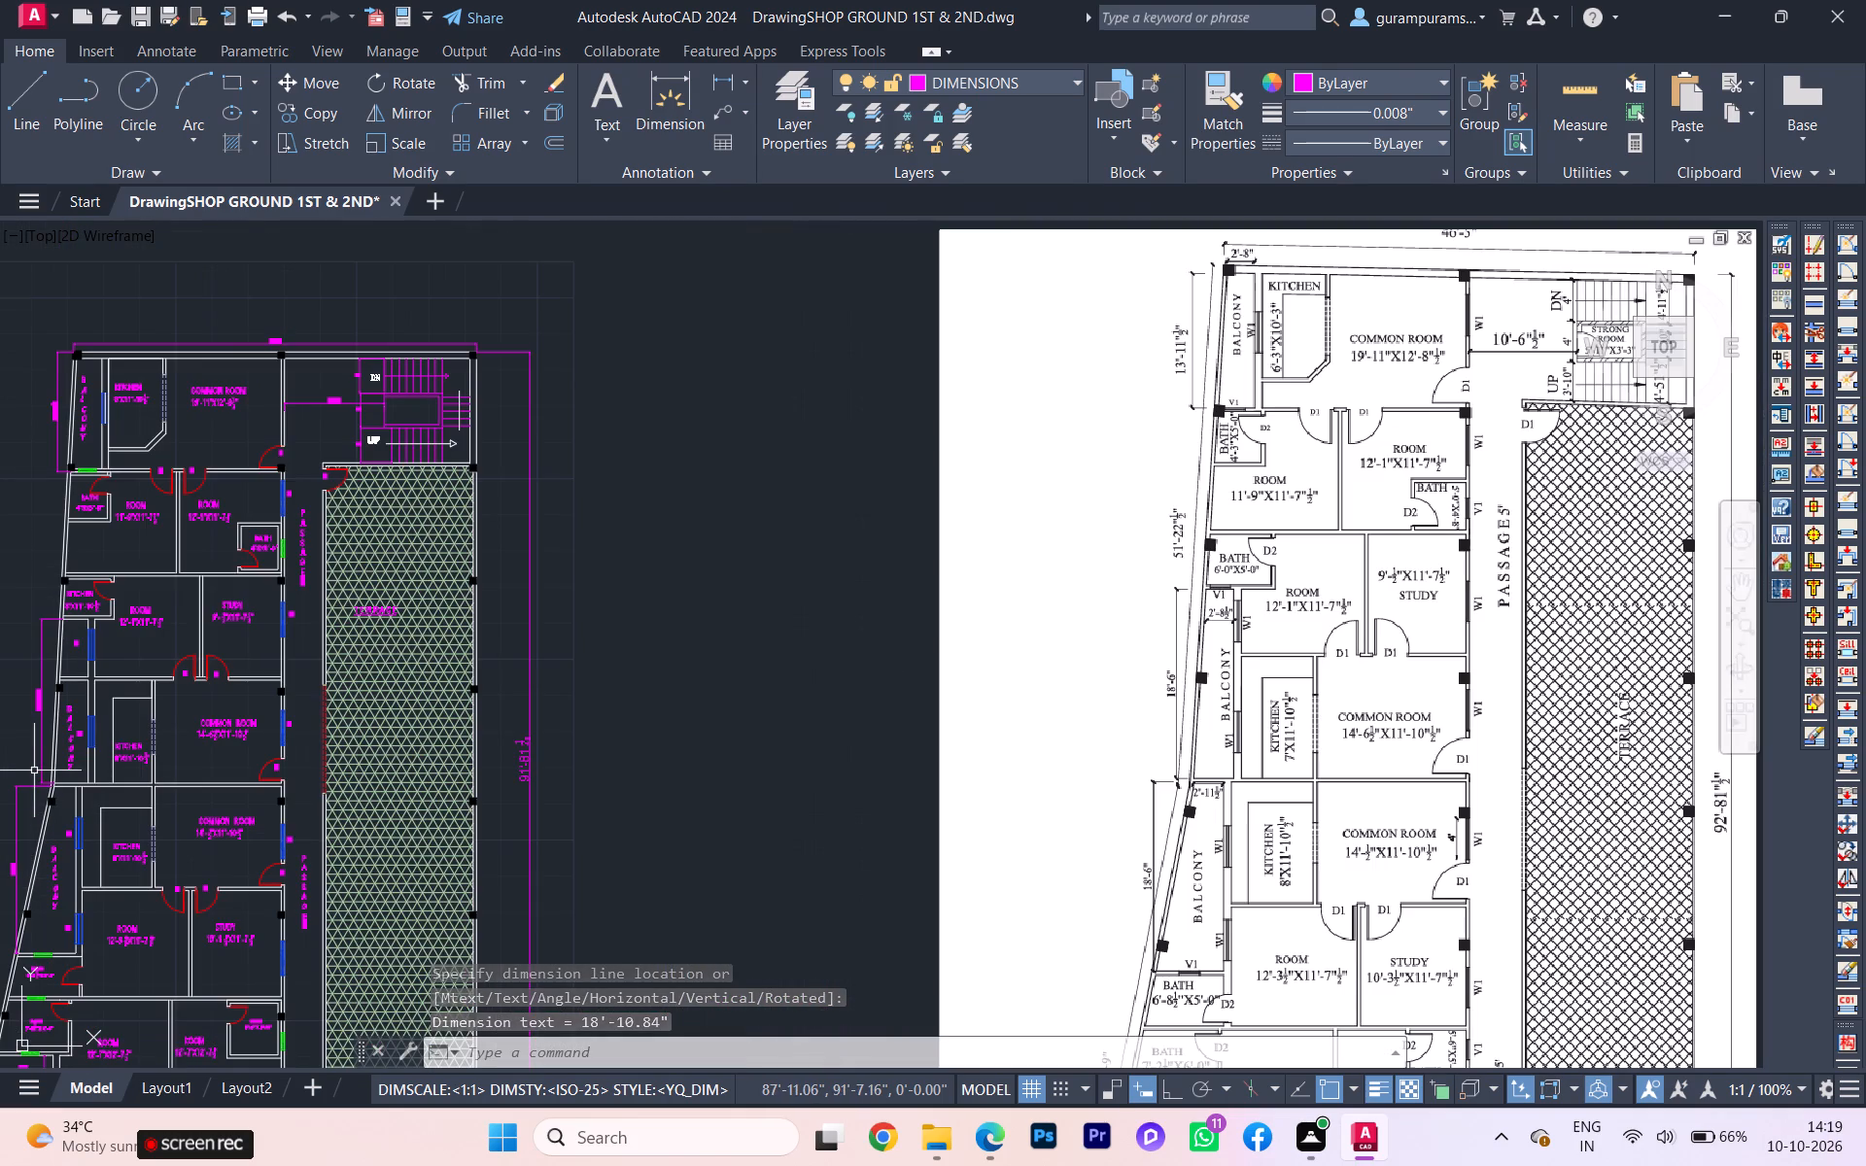
scroll(568, 744, "down", 1)
scroll(229, 704, "up", 6)
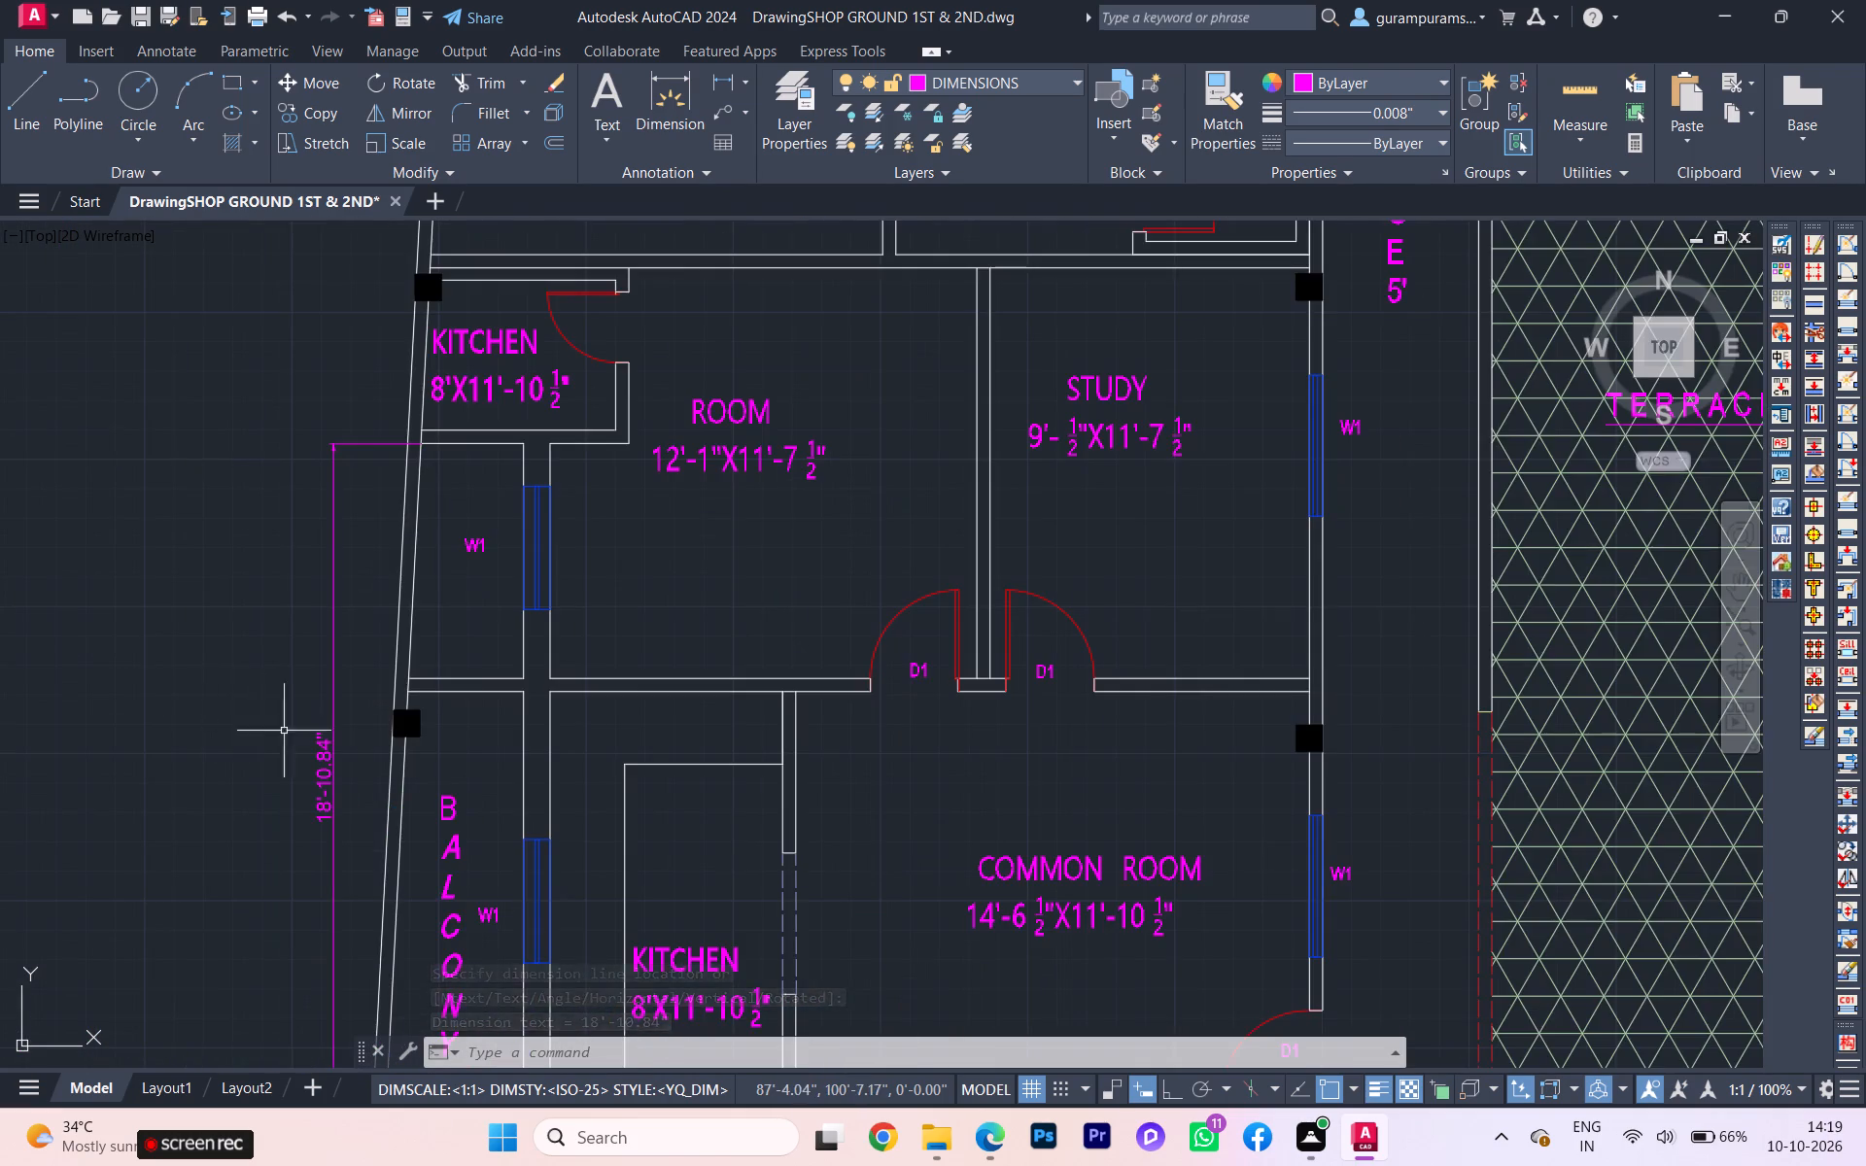
triple_click(379, 832)
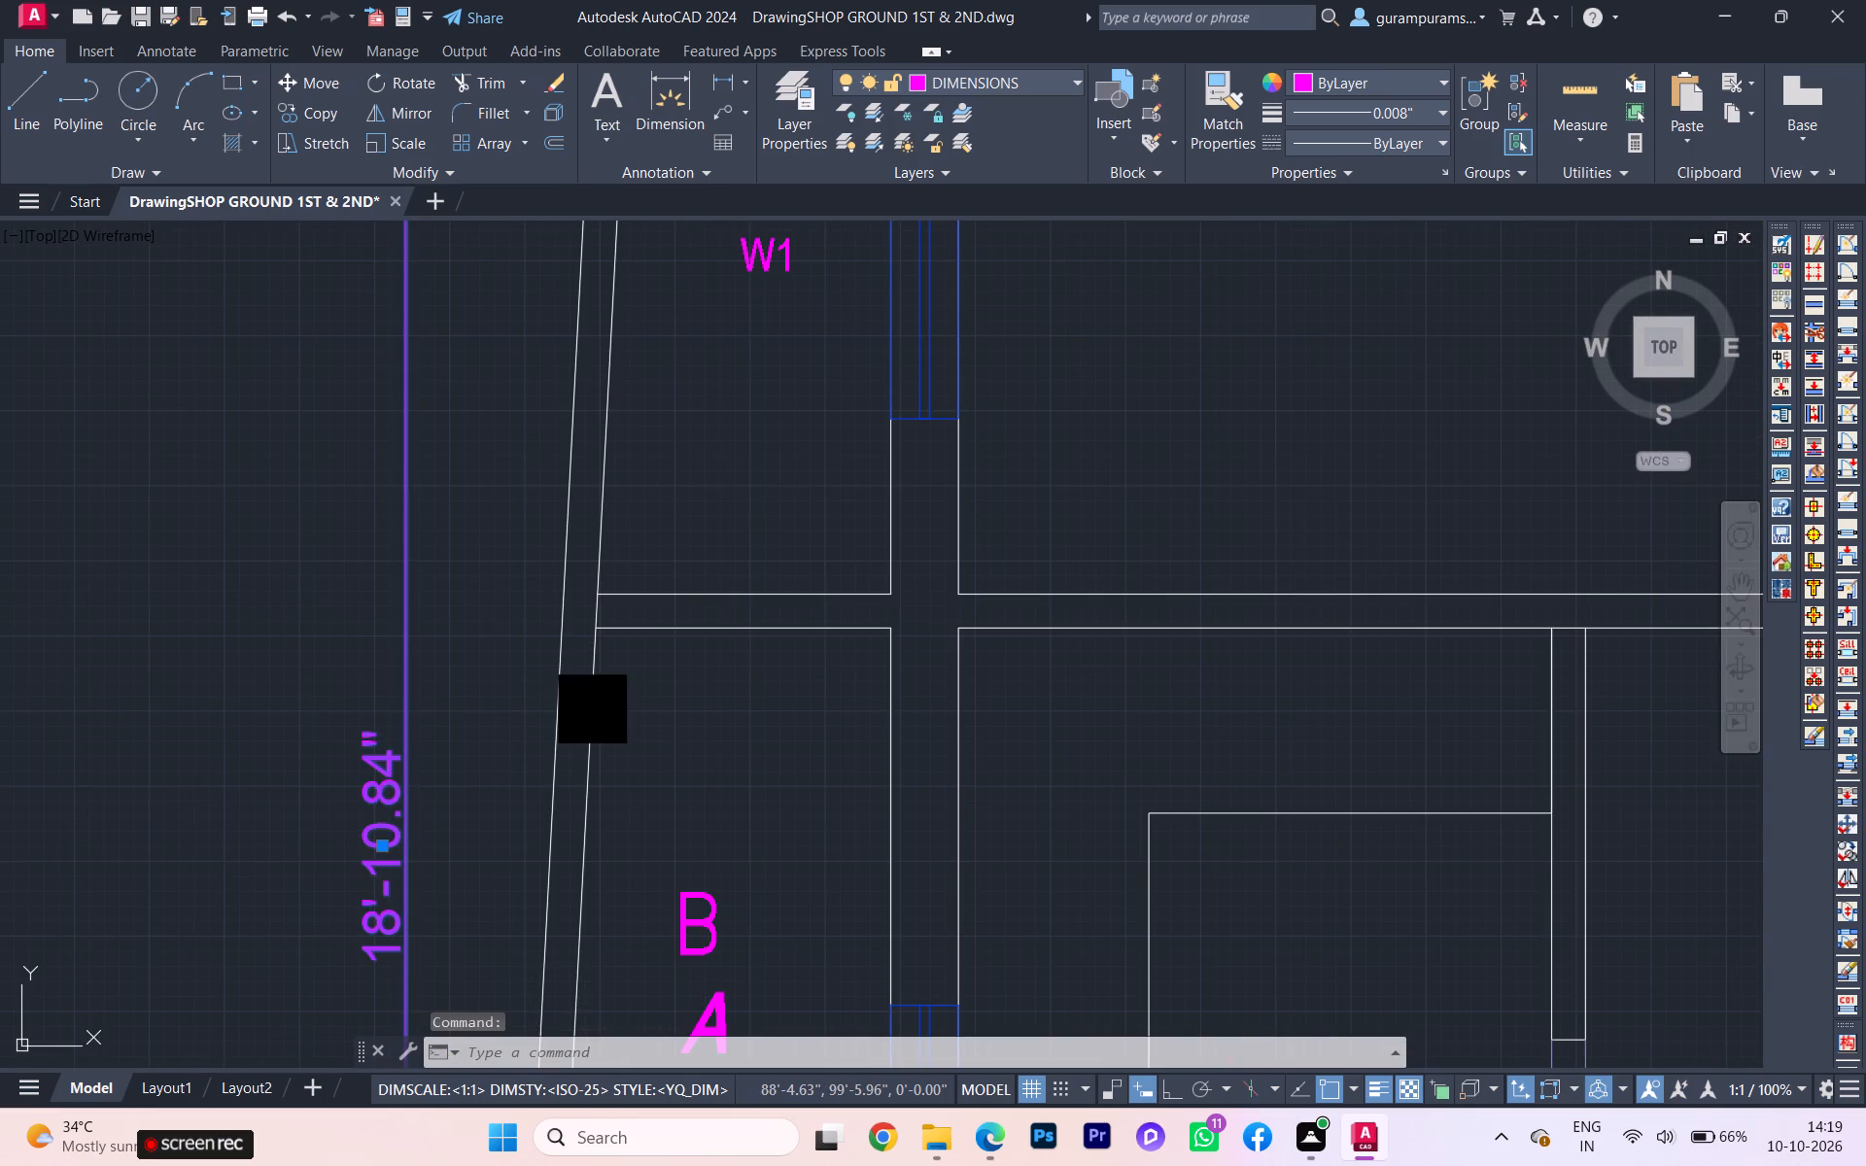
type("18'-6")
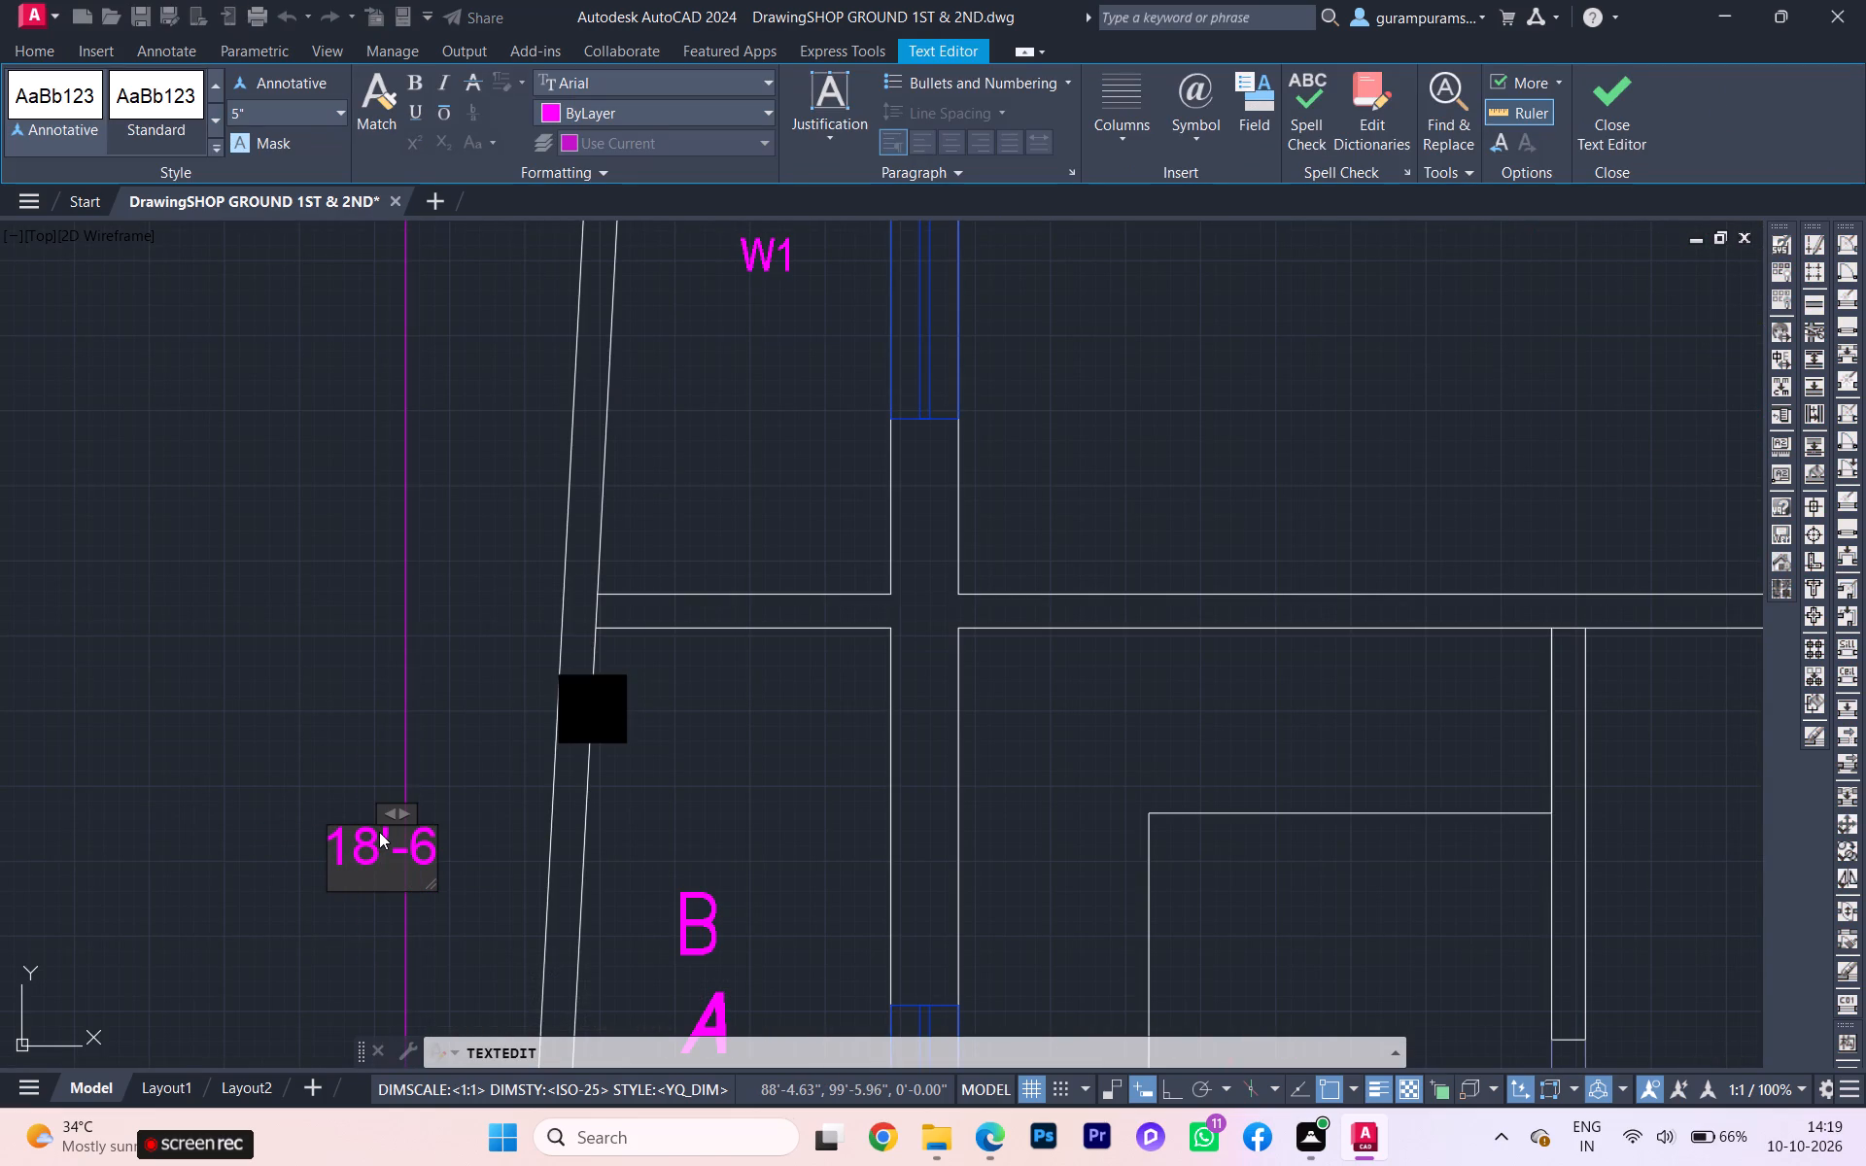
key("shift+quotedbl")
left_click(472, 710)
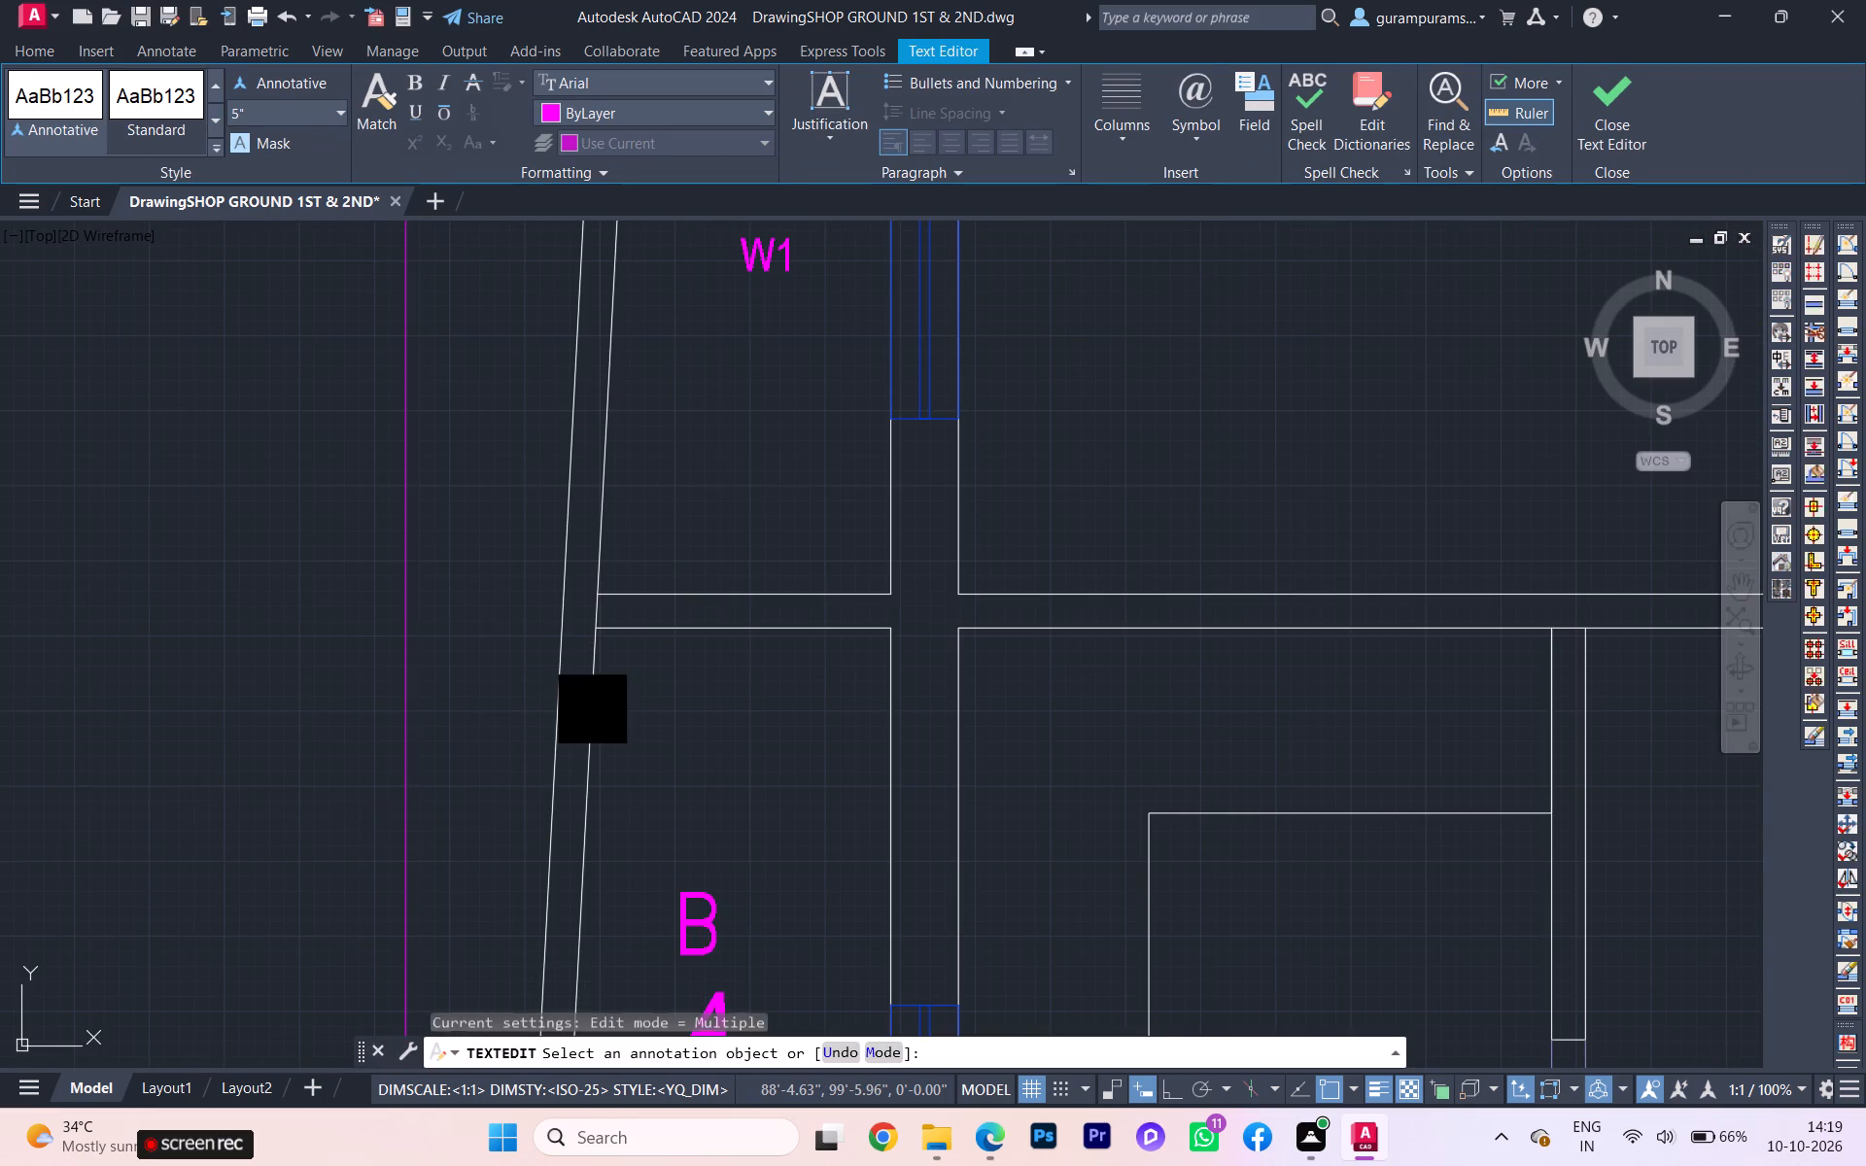
Examine the west-side dimensions on the reference plan and compare them with the drawn plan.
scroll(433, 726, "down", 3)
scroll(466, 606, "down", 2)
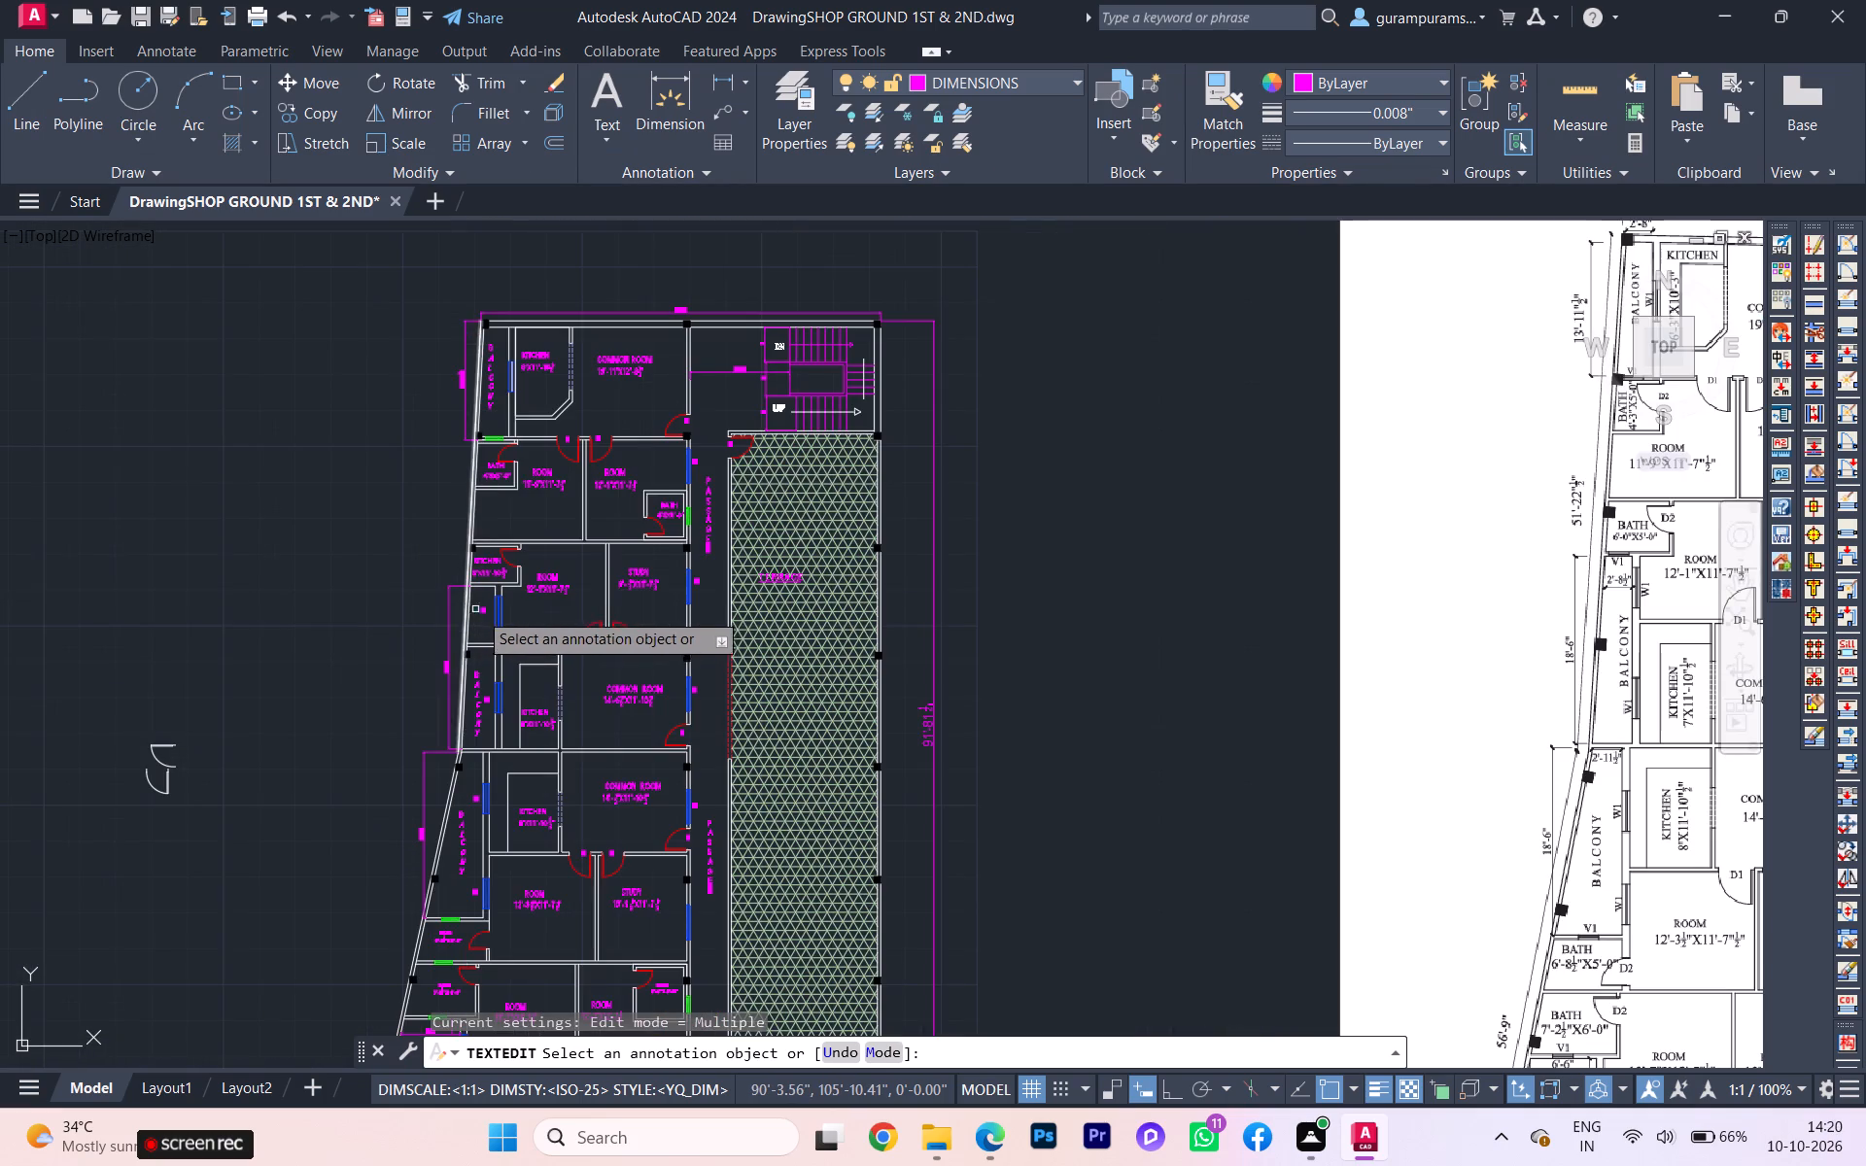
scroll(407, 851, "up", 2)
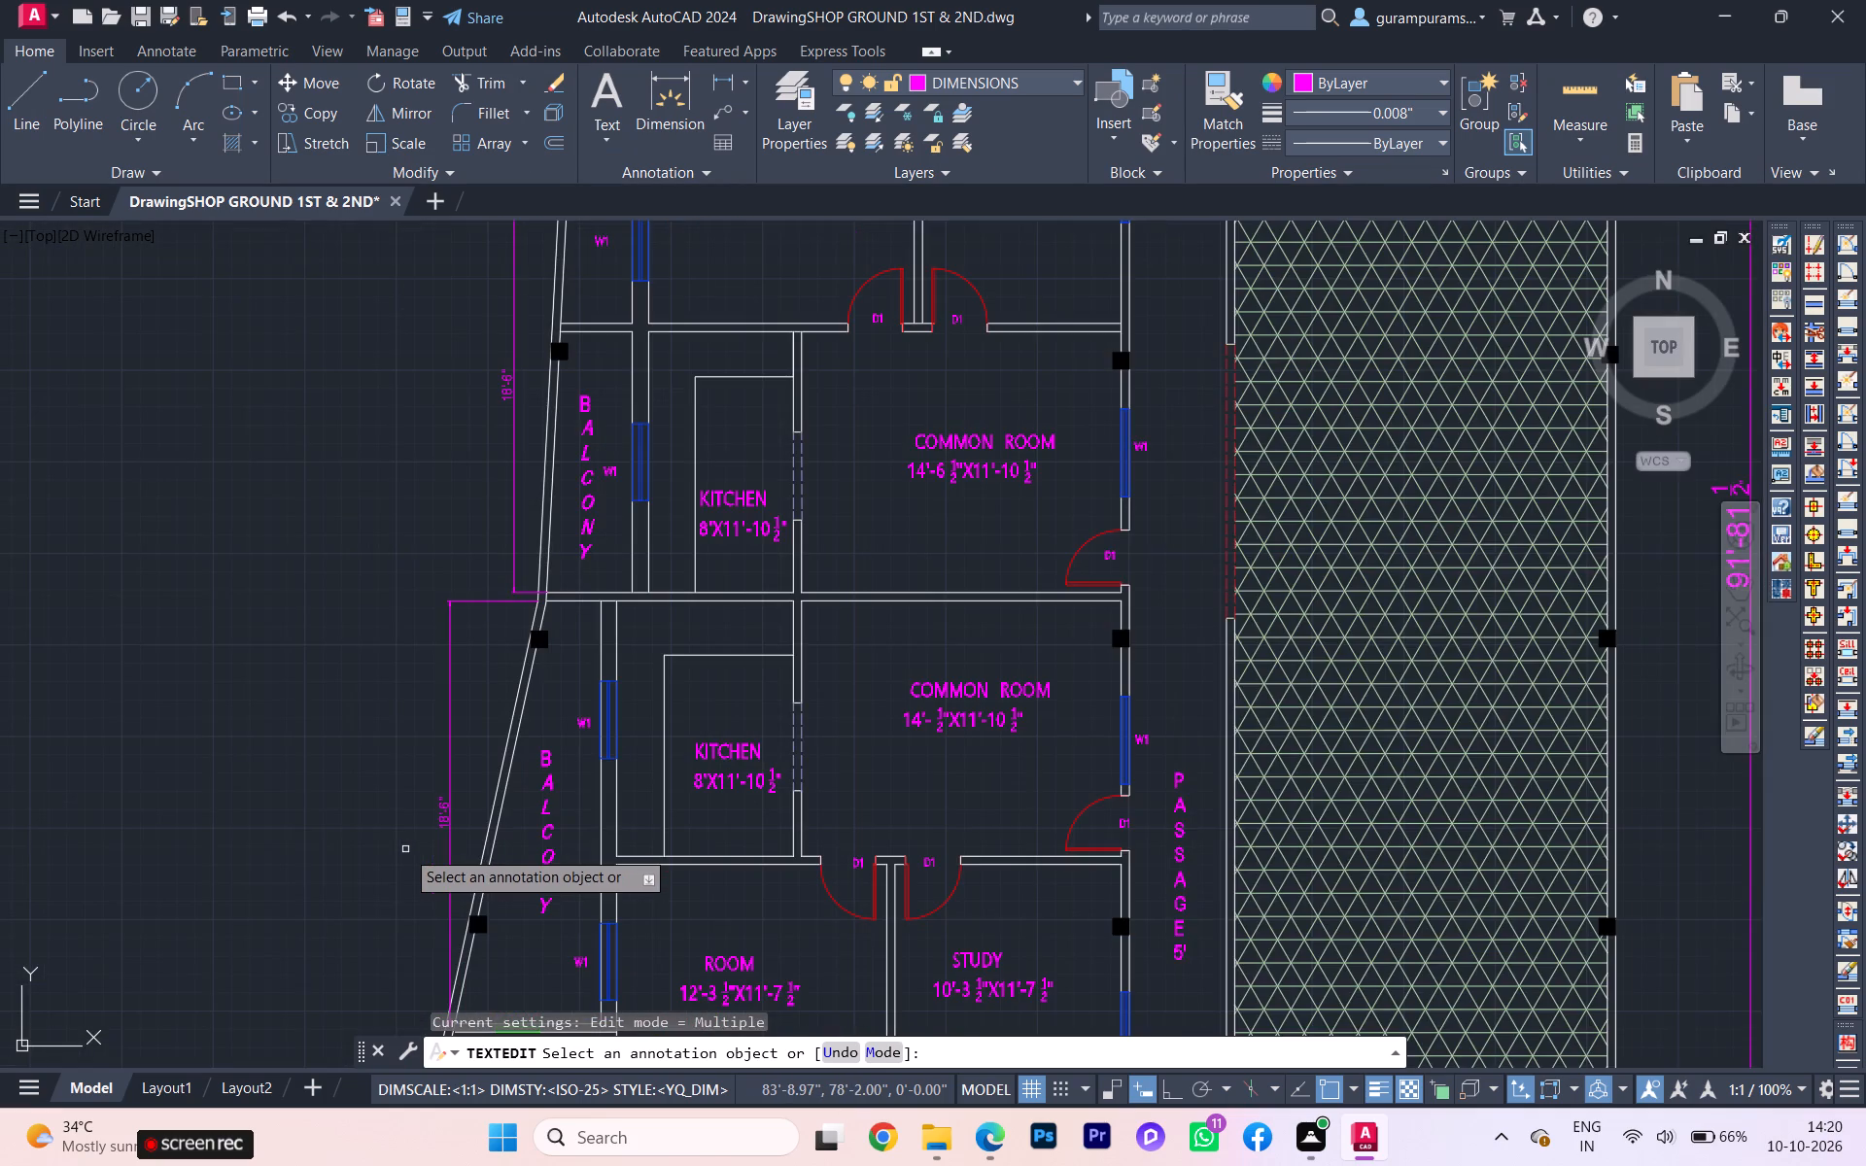
scroll(423, 840, "down", 3)
scroll(311, 836, "down", 1)
scroll(752, 915, "up", 2)
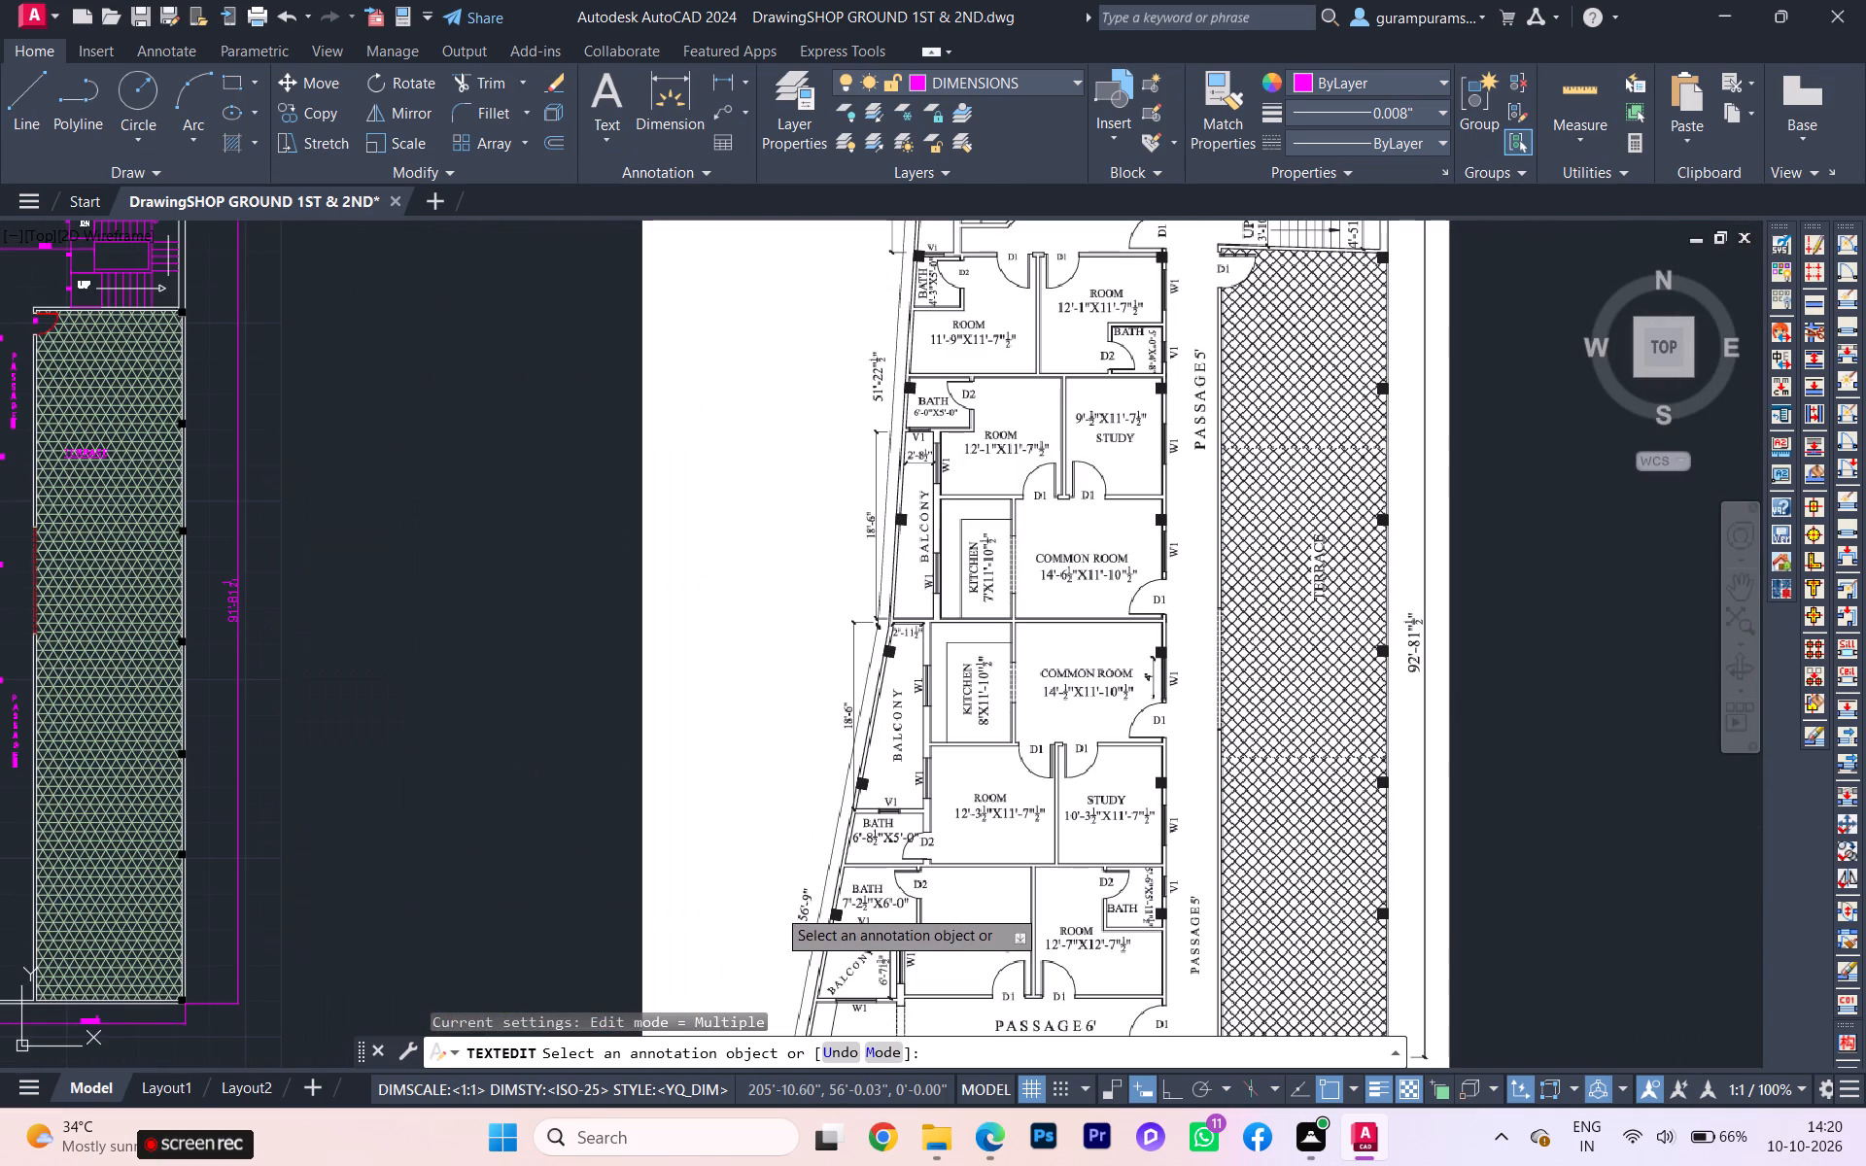
scroll(680, 933, "down", 1)
scroll(717, 903, "up", 2)
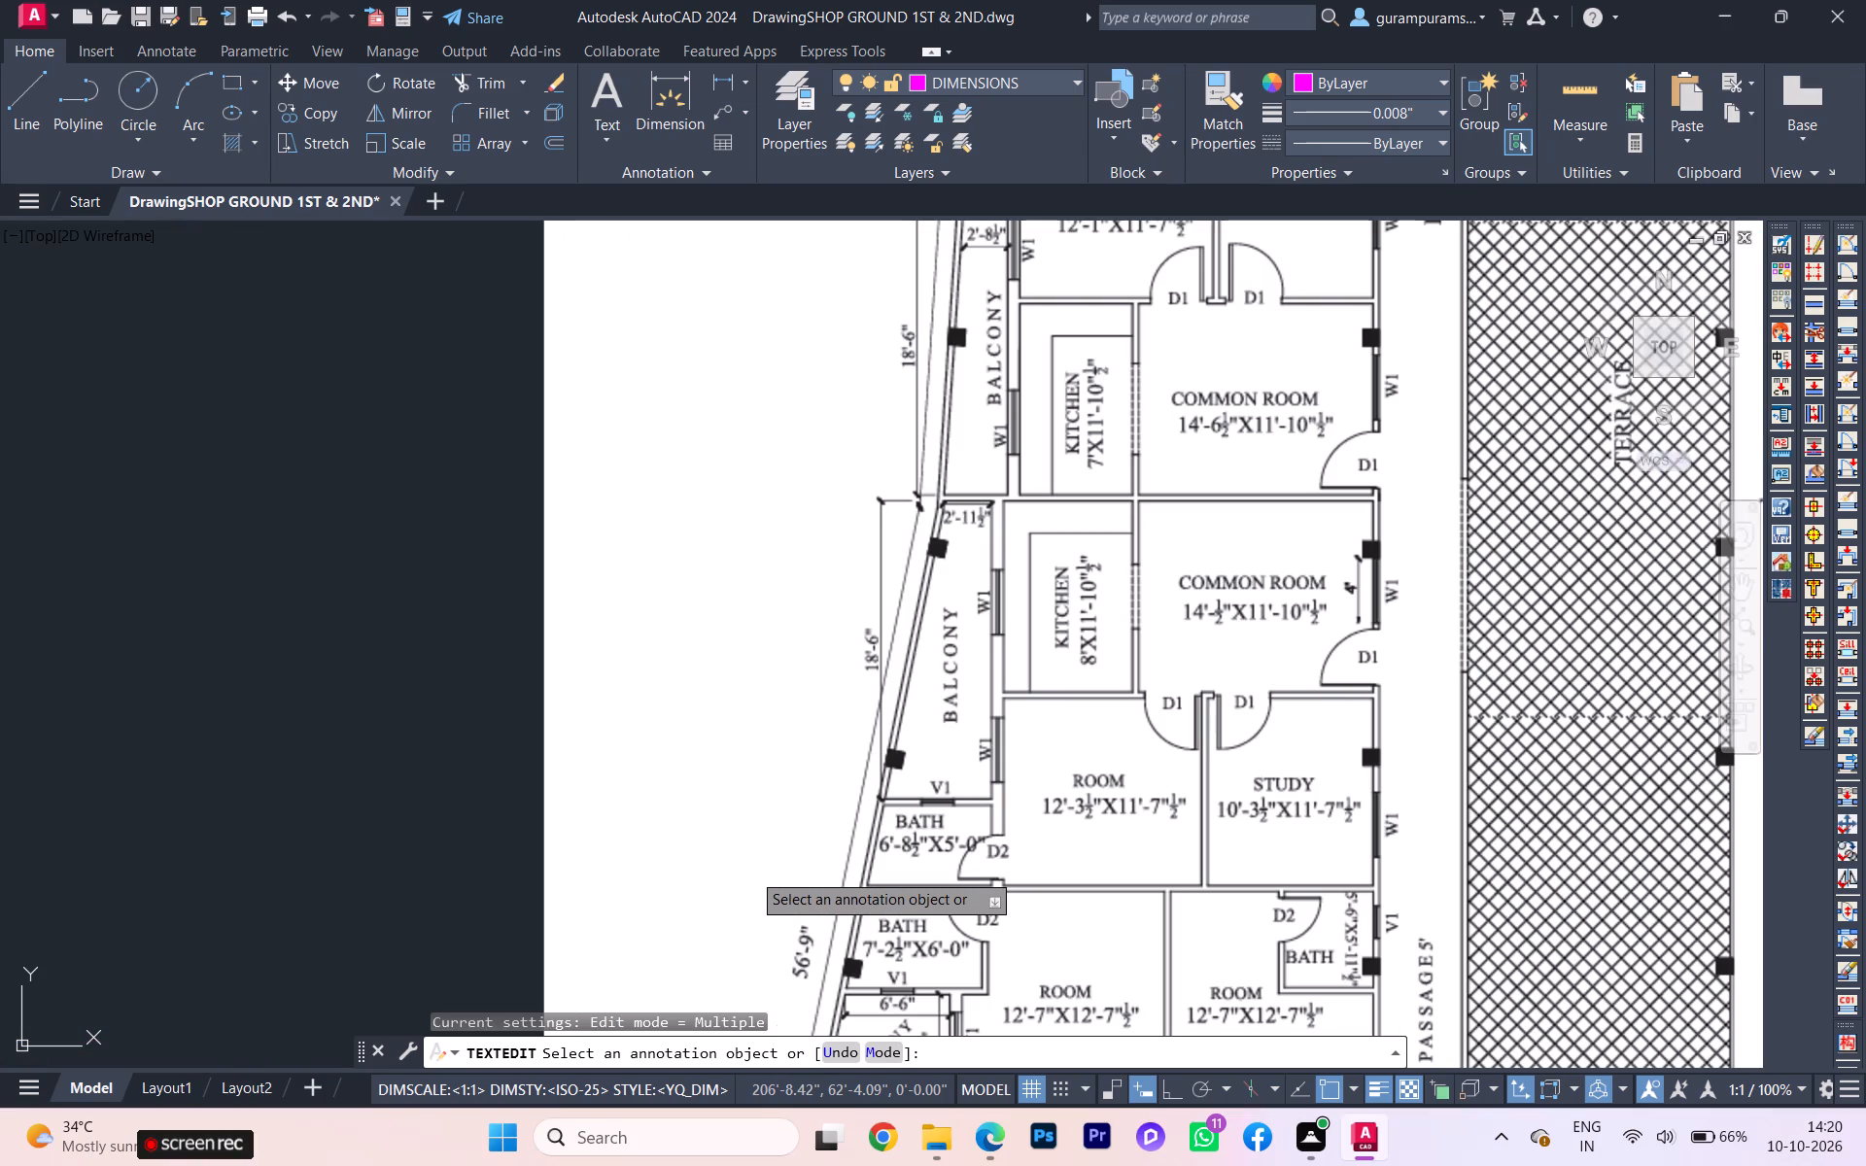
scroll(756, 871, "down", 1)
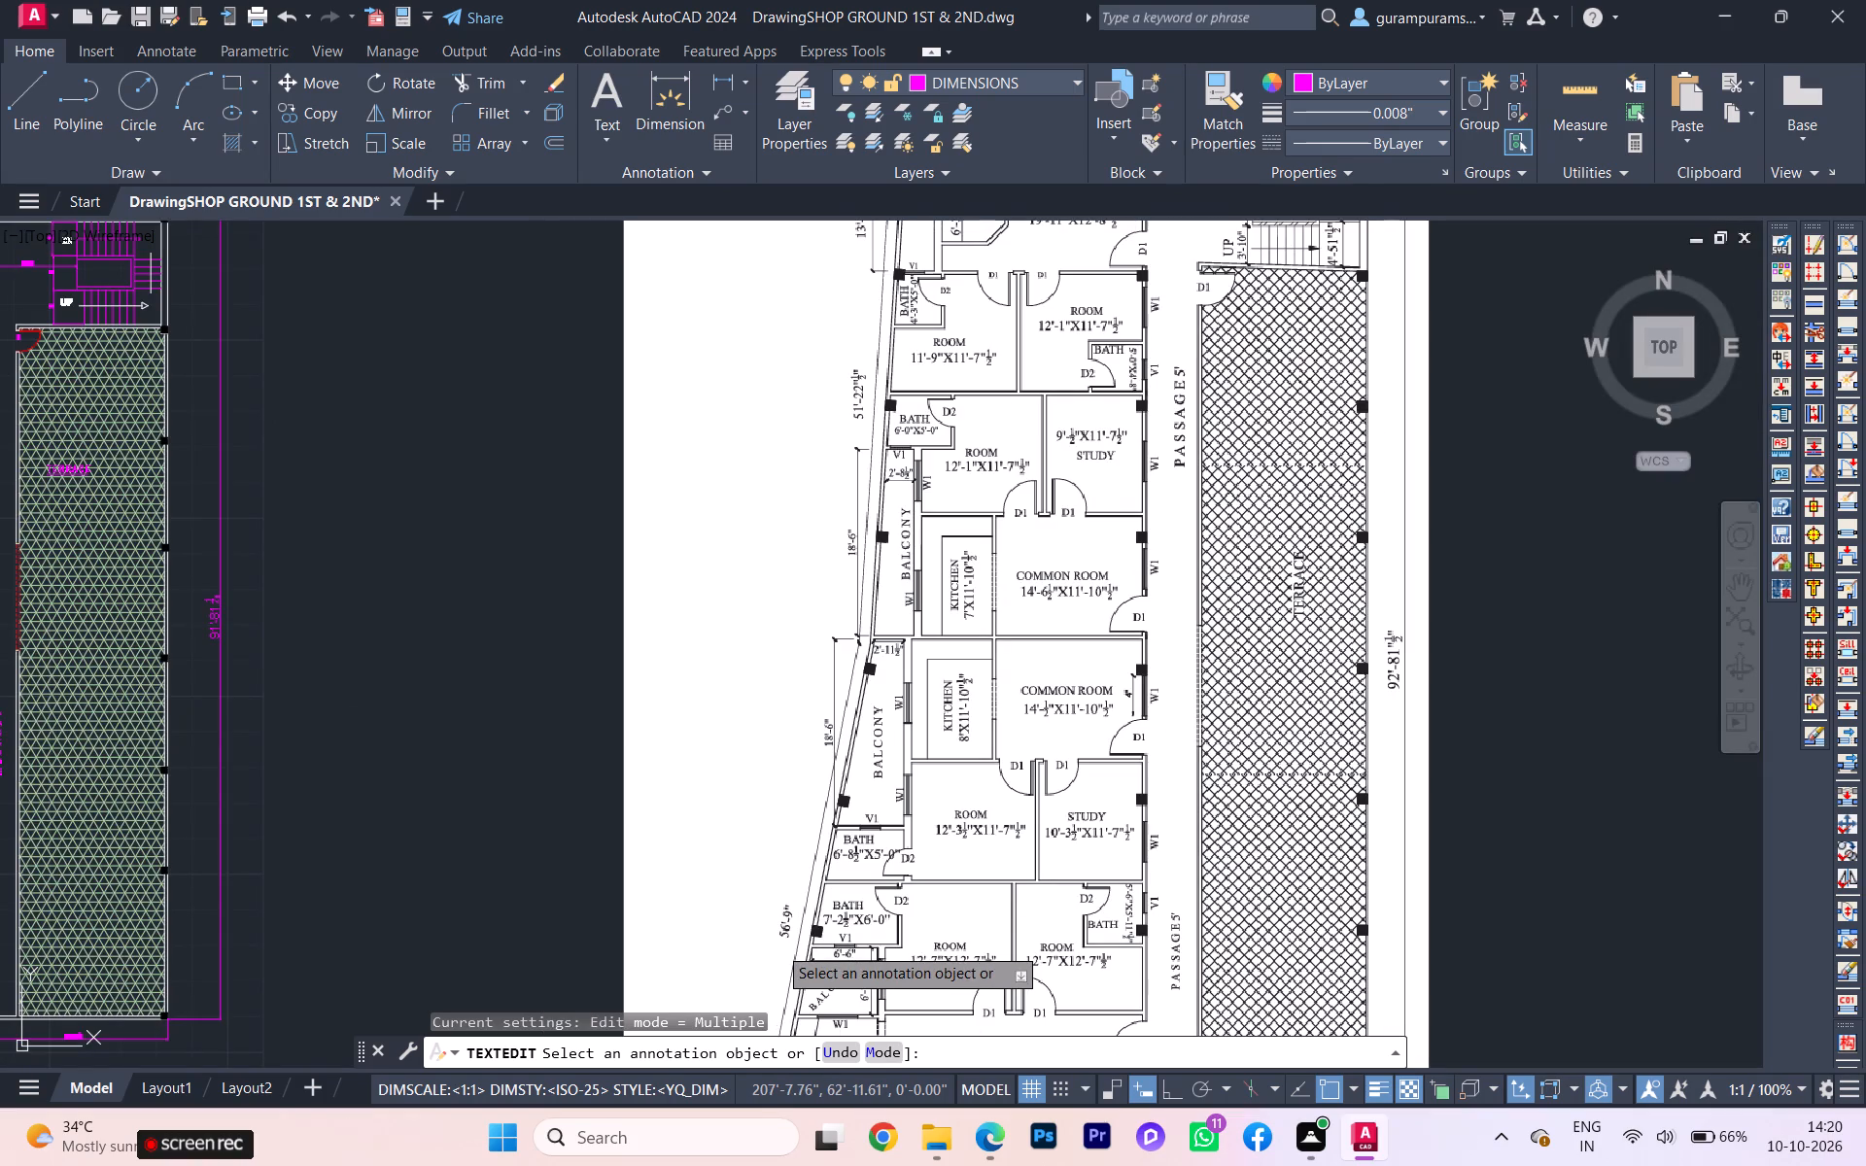
scroll(783, 942, "down", 1)
middle_click_drag(791, 926, 845, 840)
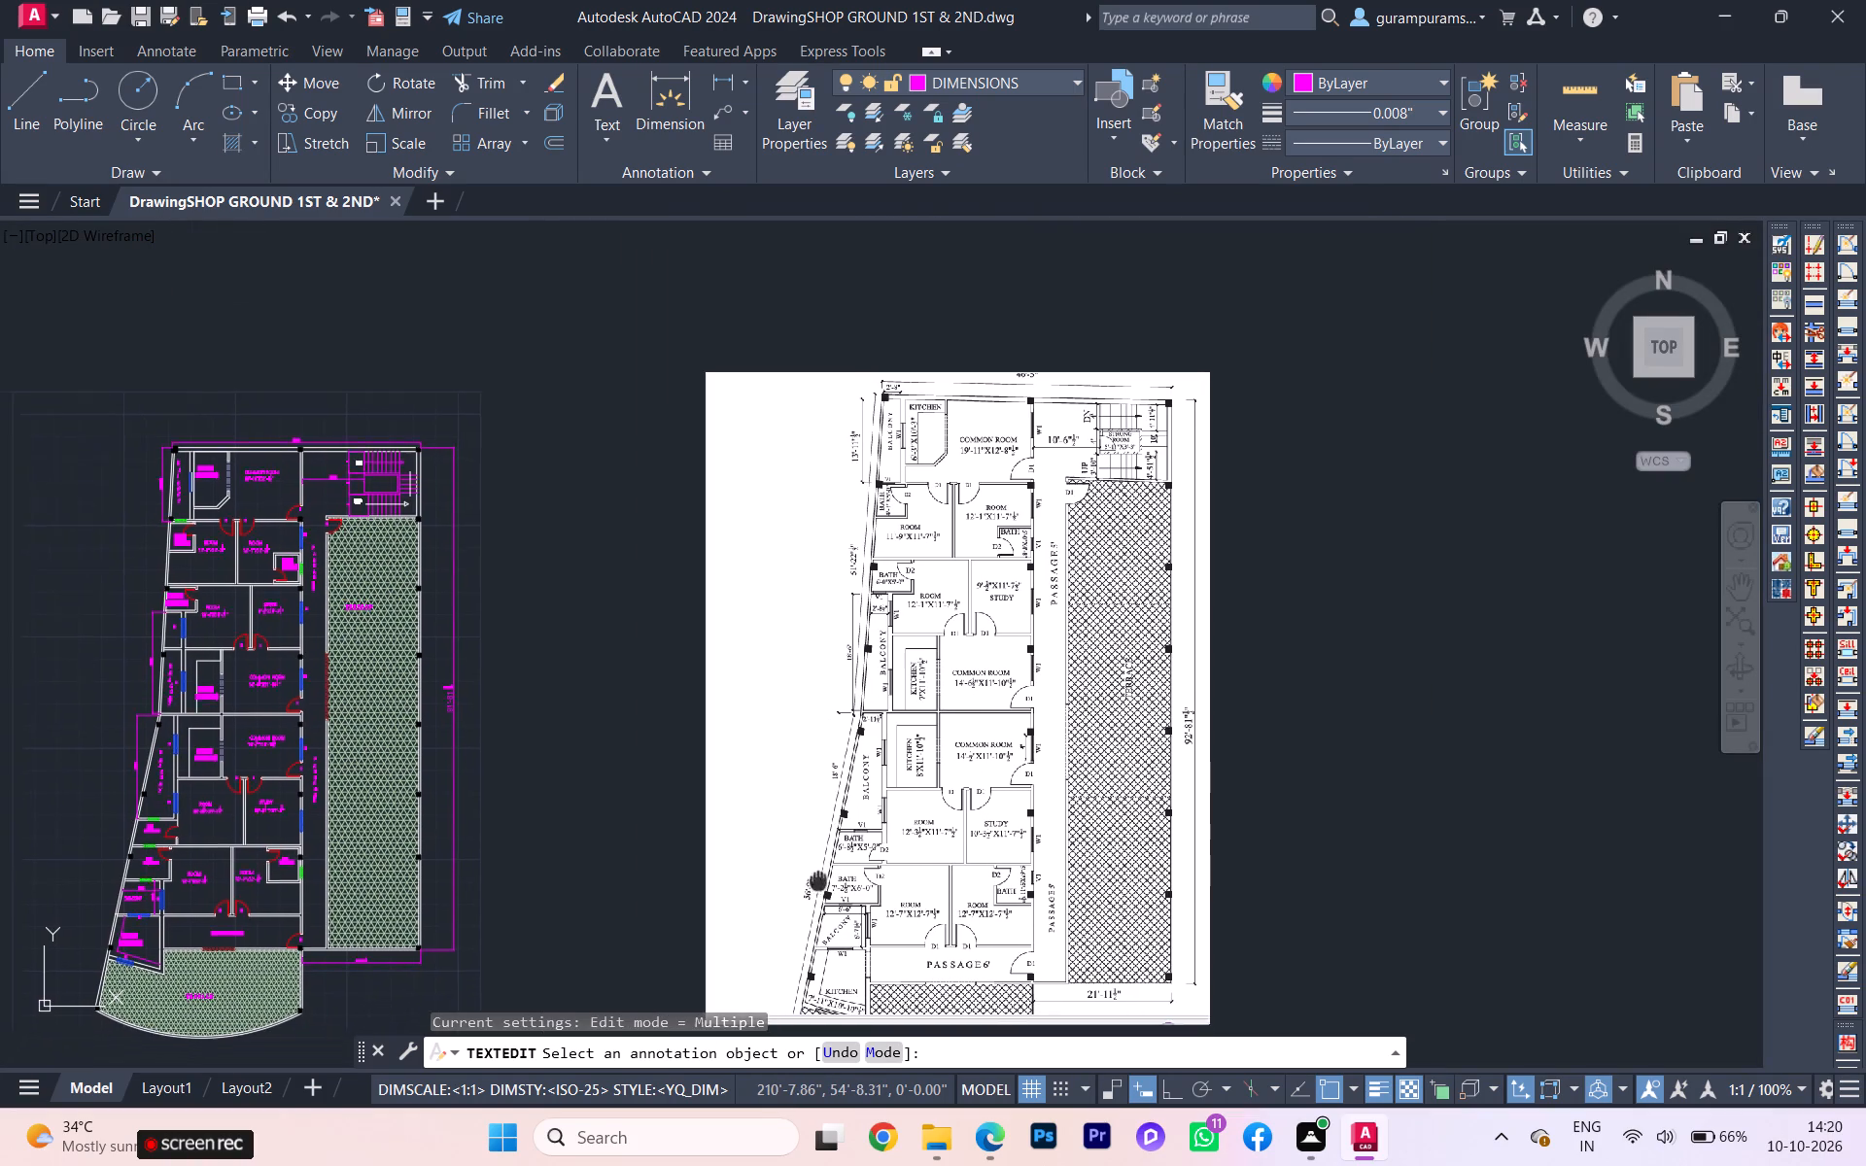
middle_click_drag(845, 840, 868, 801)
scroll(431, 794, "up", 2)
scroll(410, 794, "down", 2)
middle_click_drag(614, 816, 711, 800)
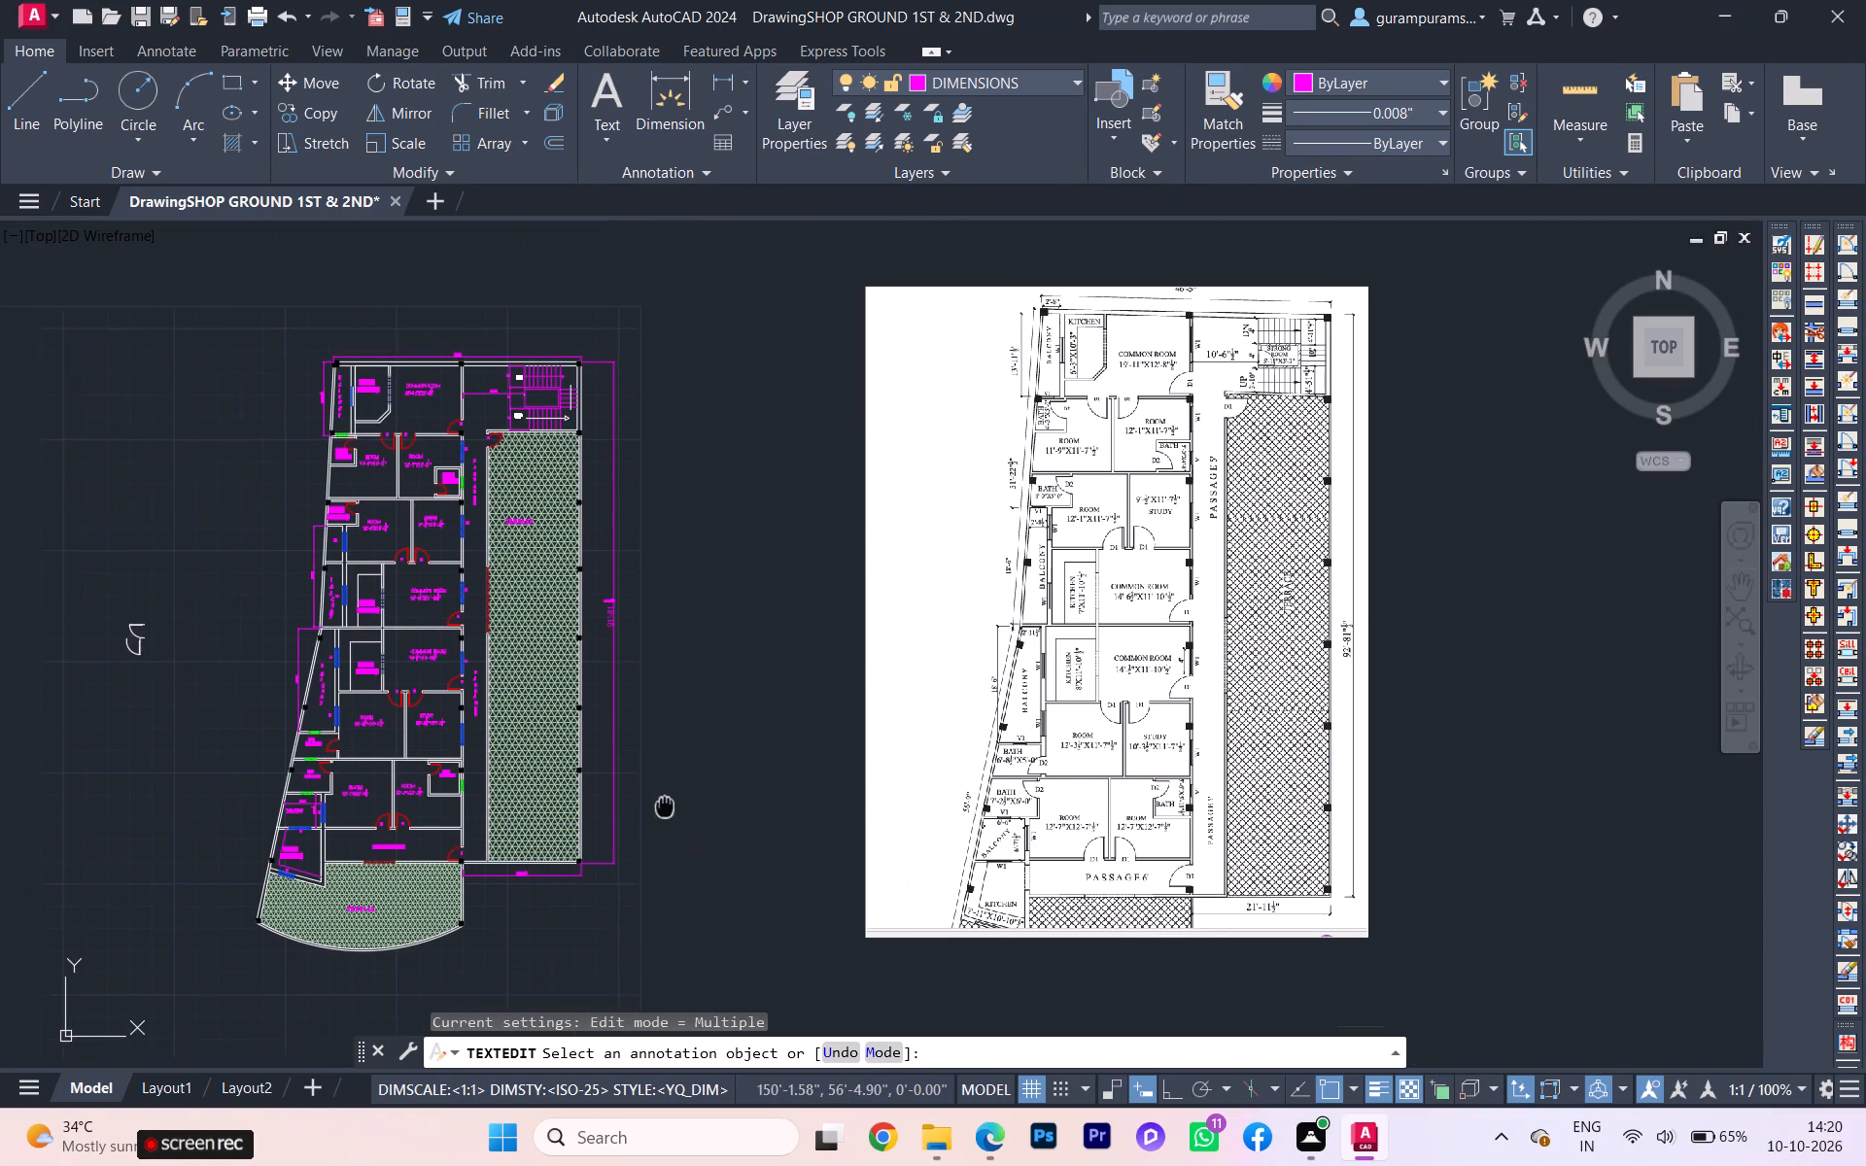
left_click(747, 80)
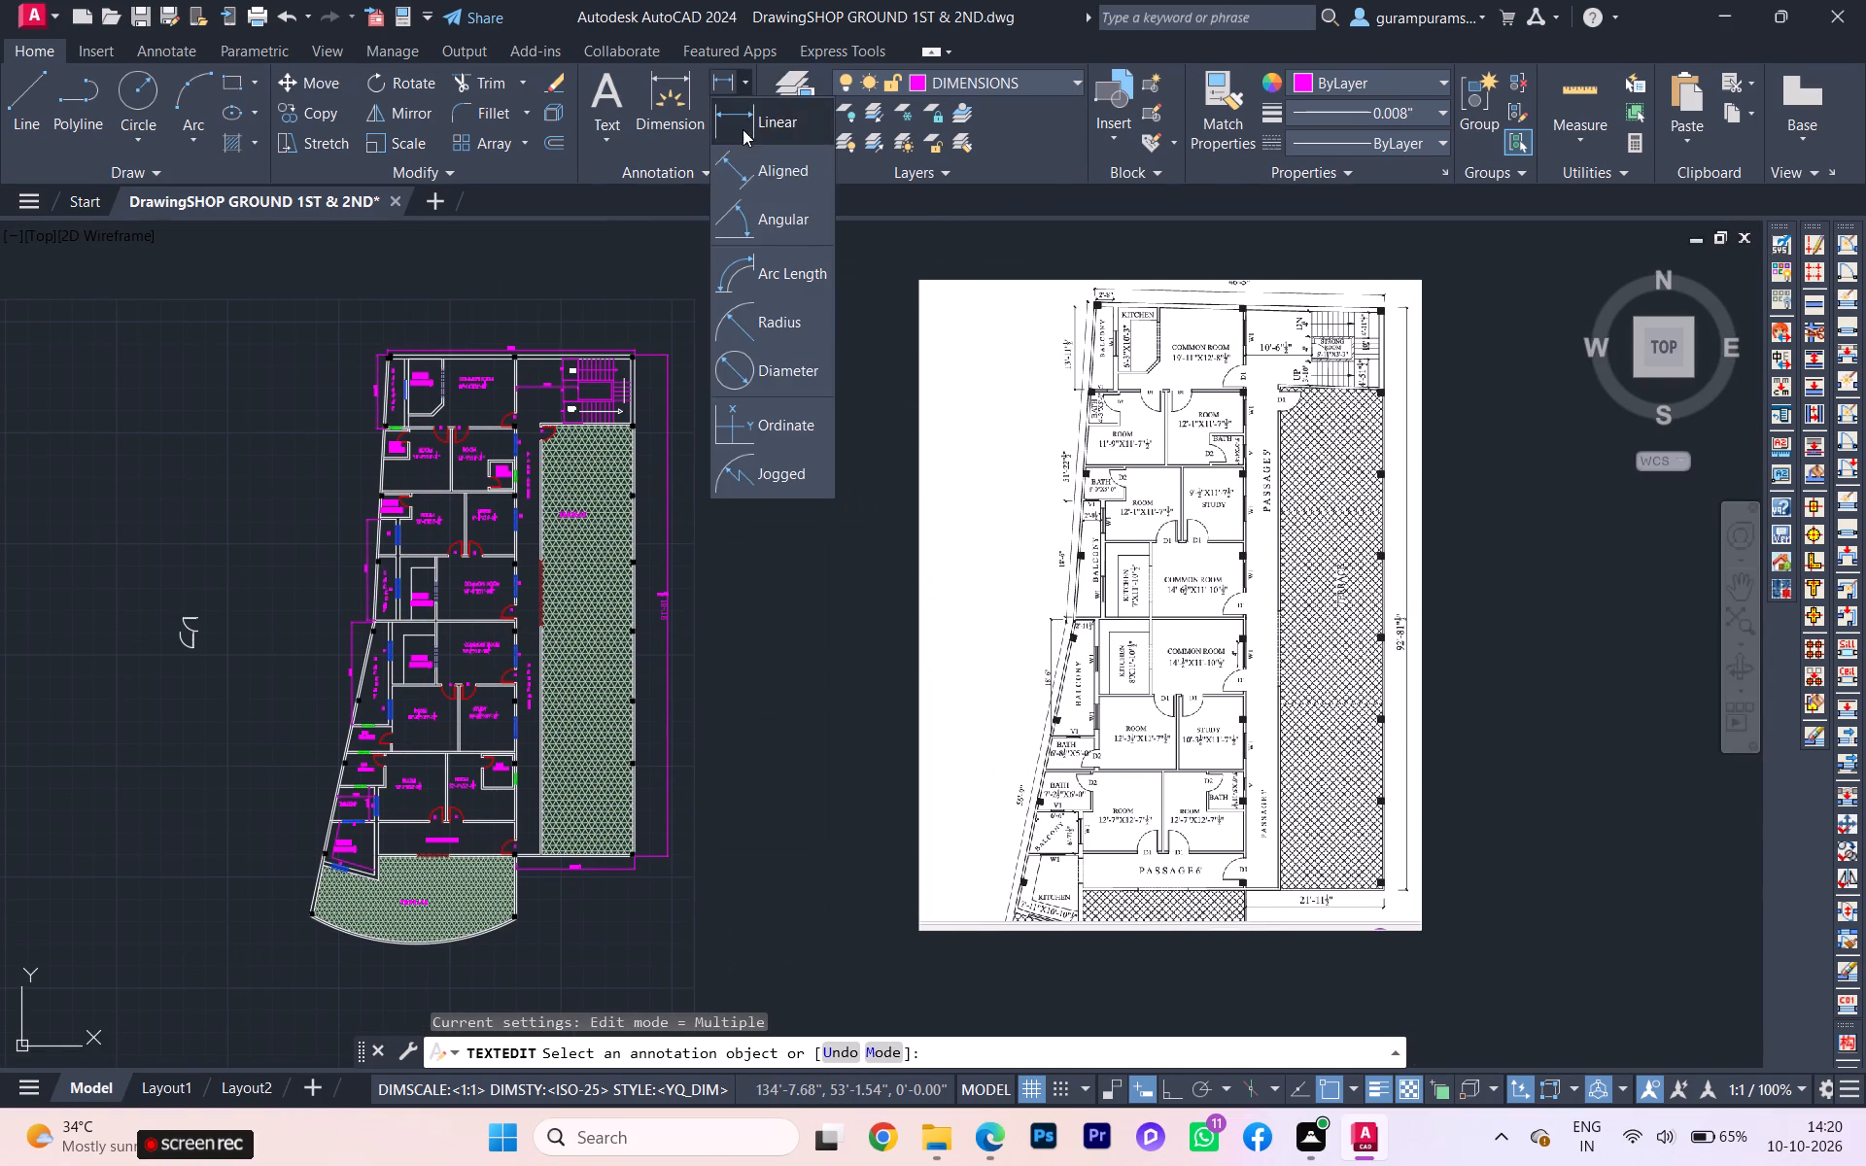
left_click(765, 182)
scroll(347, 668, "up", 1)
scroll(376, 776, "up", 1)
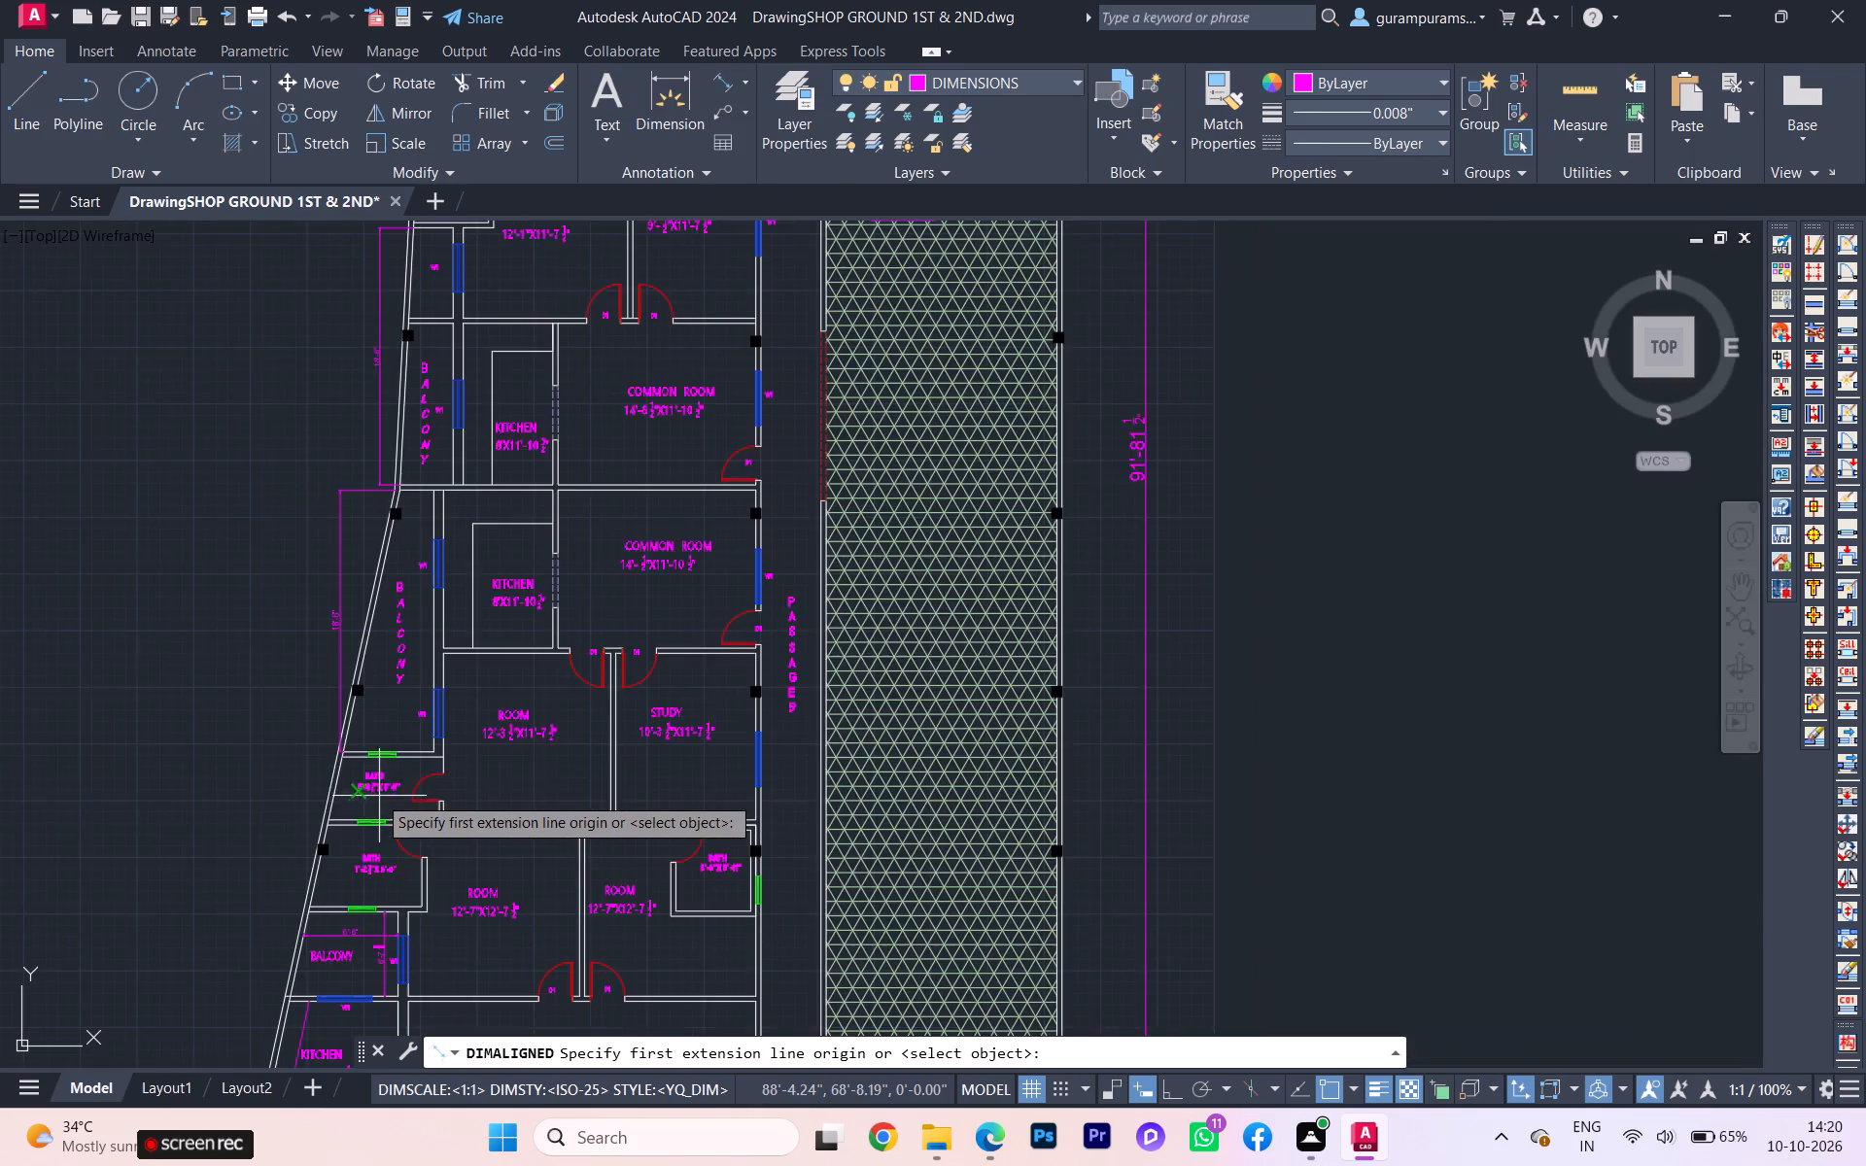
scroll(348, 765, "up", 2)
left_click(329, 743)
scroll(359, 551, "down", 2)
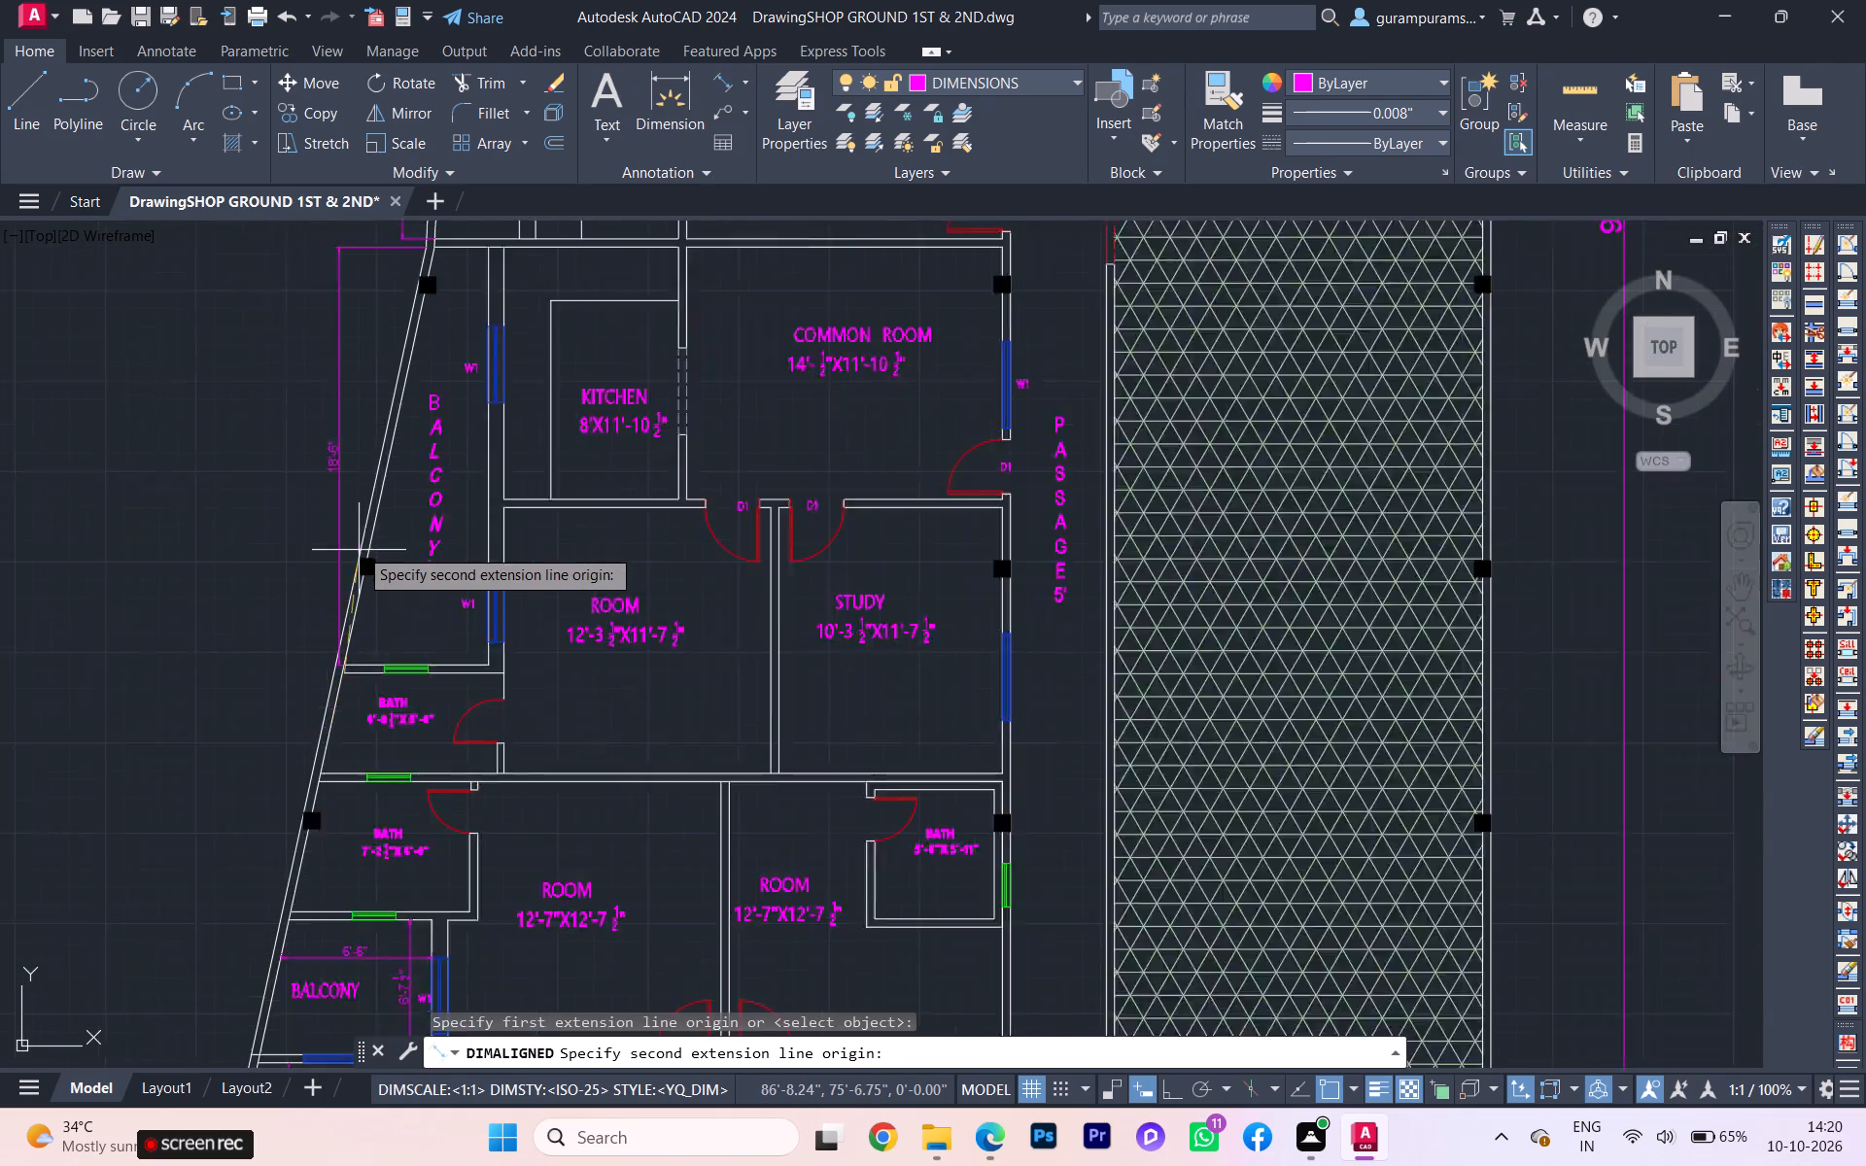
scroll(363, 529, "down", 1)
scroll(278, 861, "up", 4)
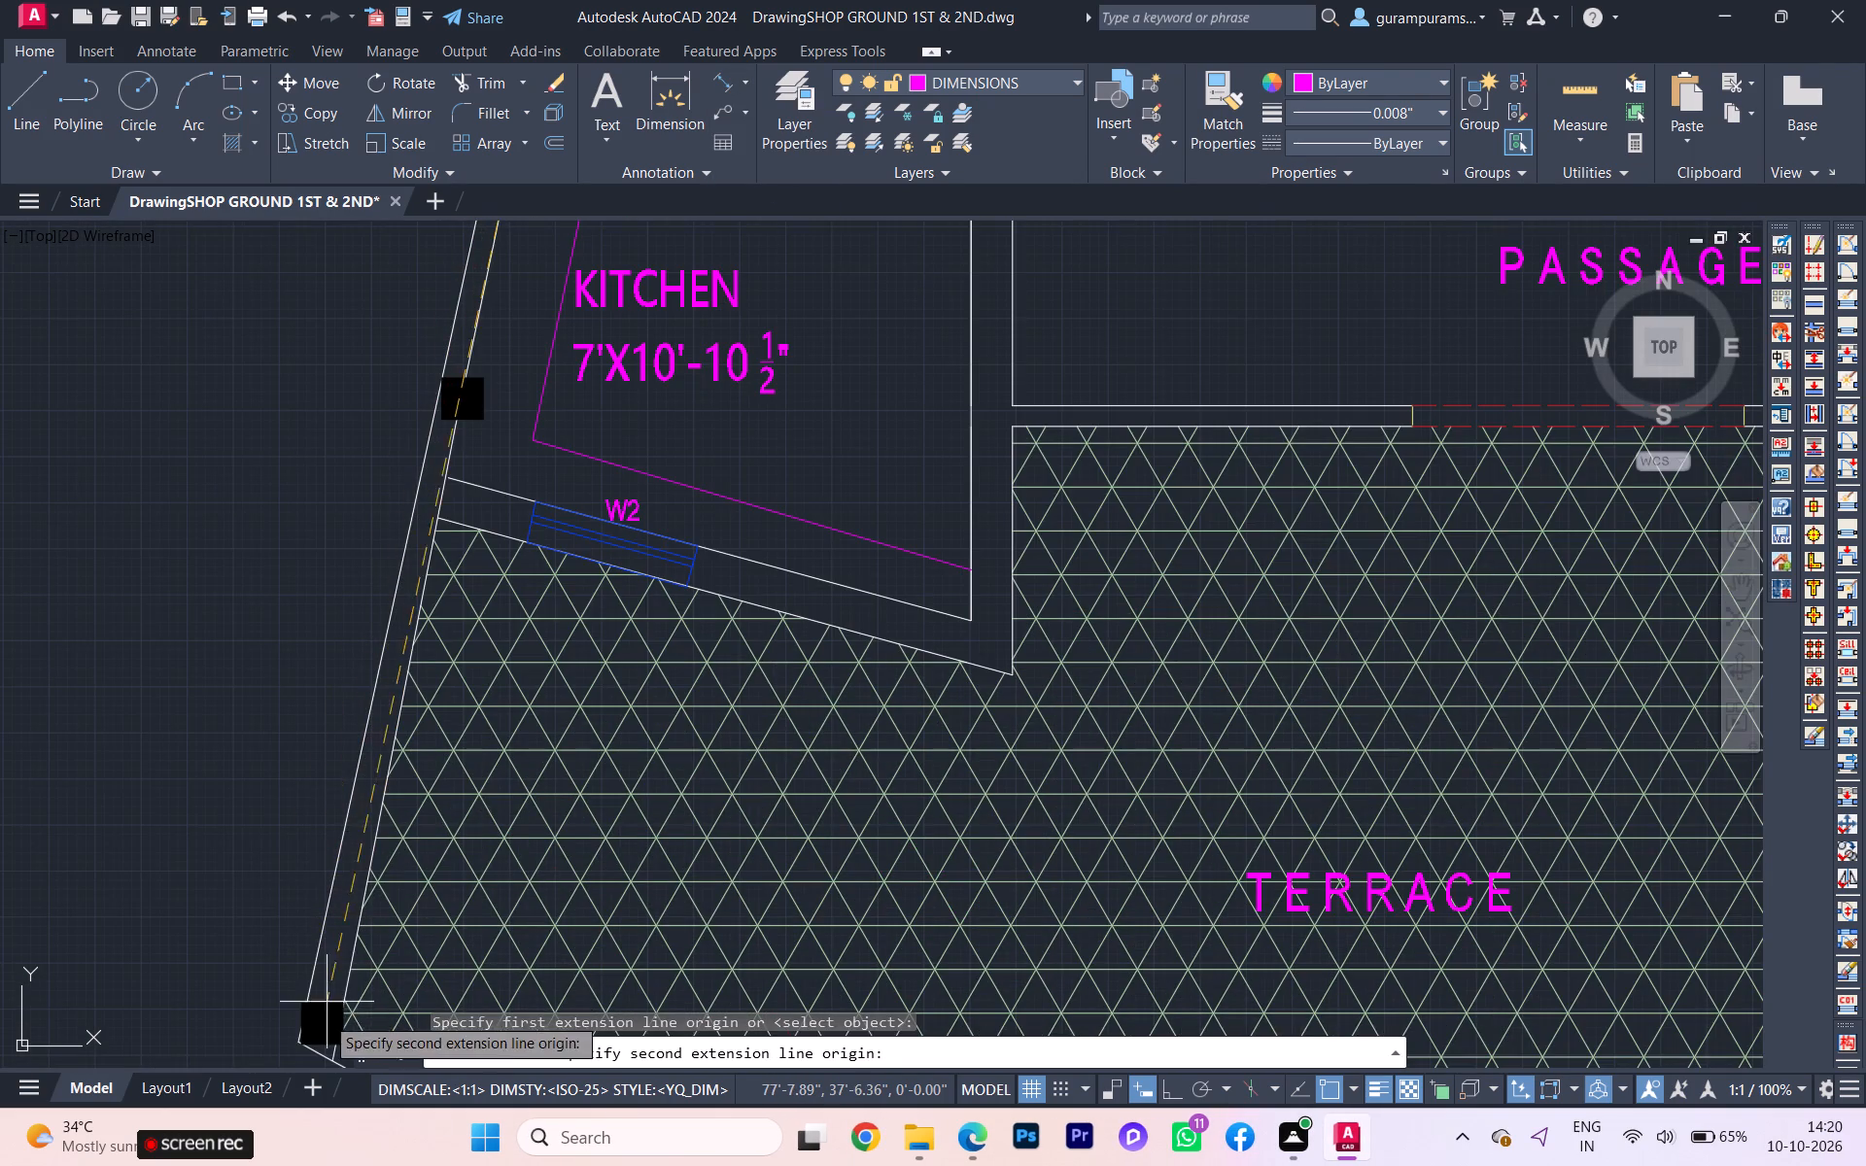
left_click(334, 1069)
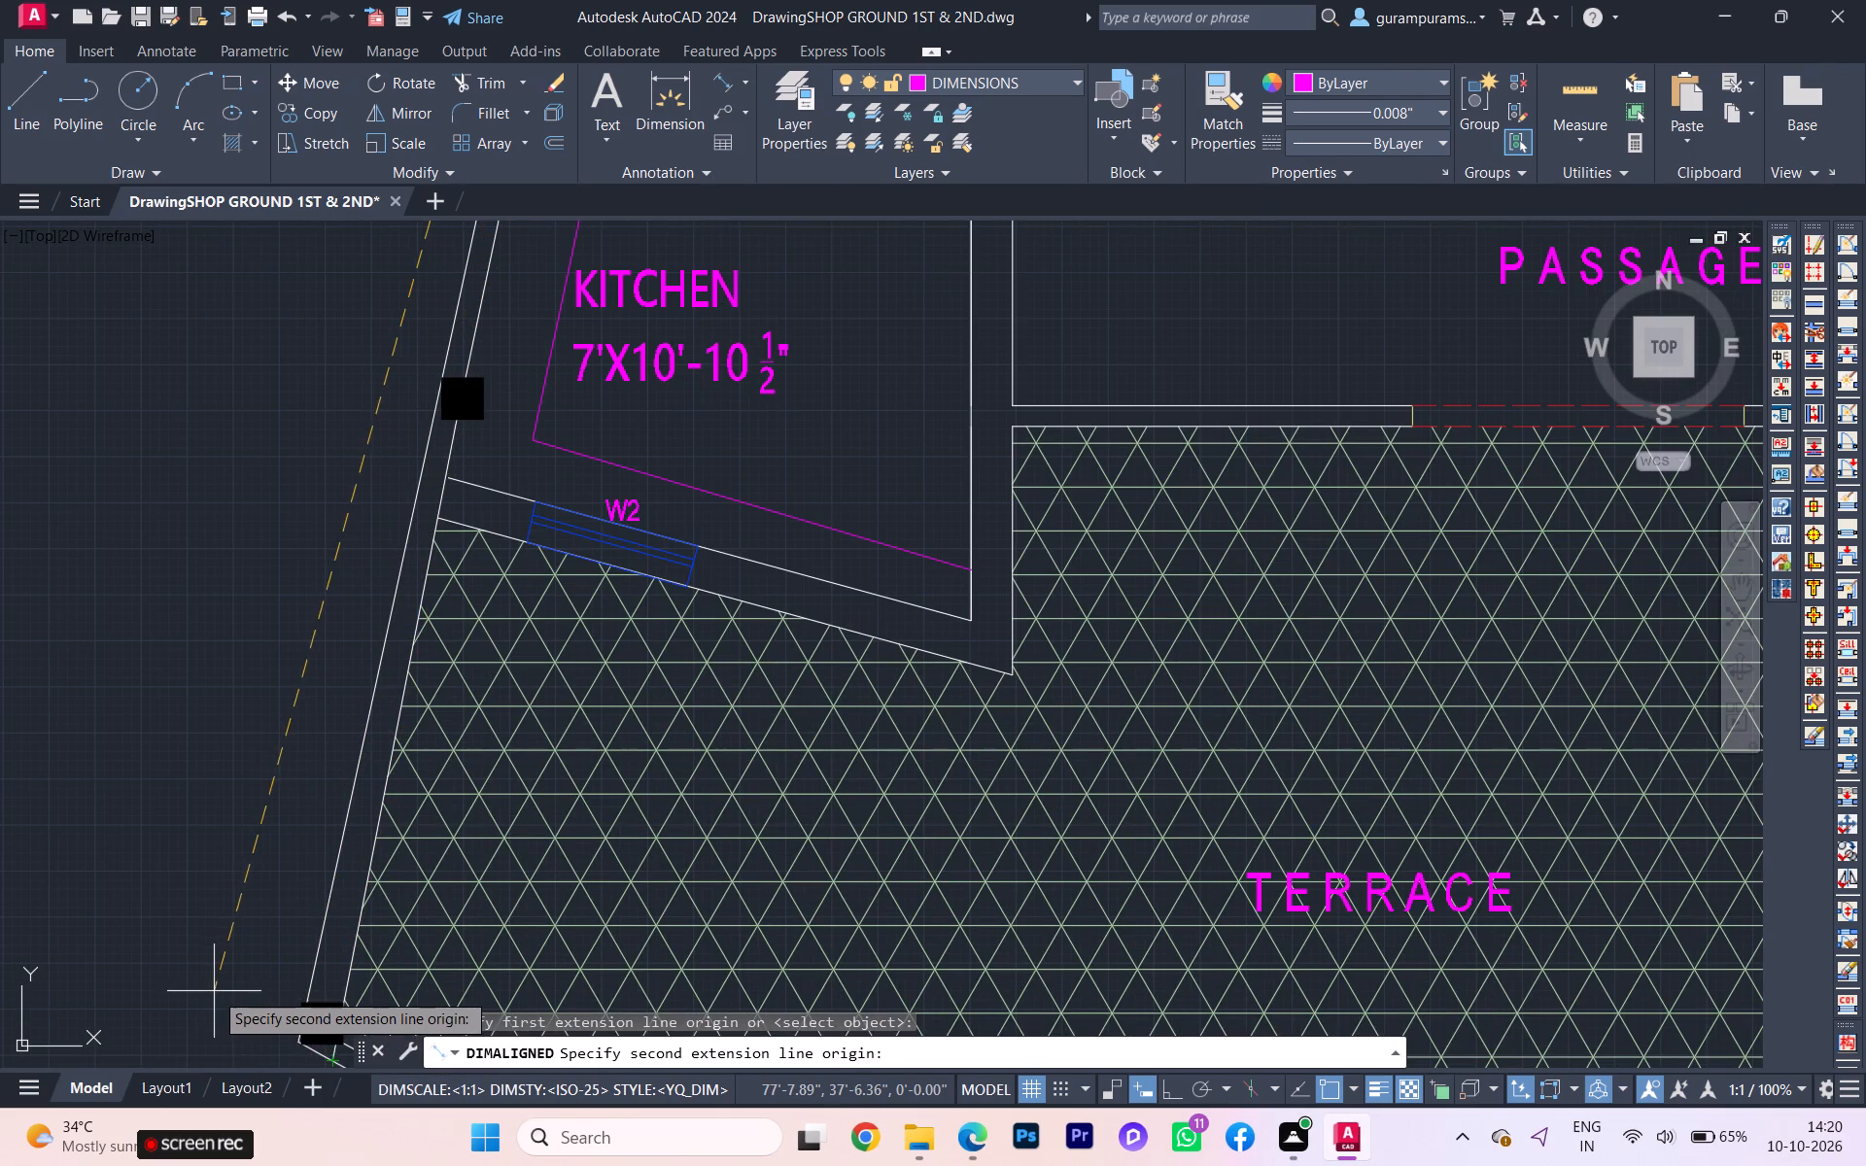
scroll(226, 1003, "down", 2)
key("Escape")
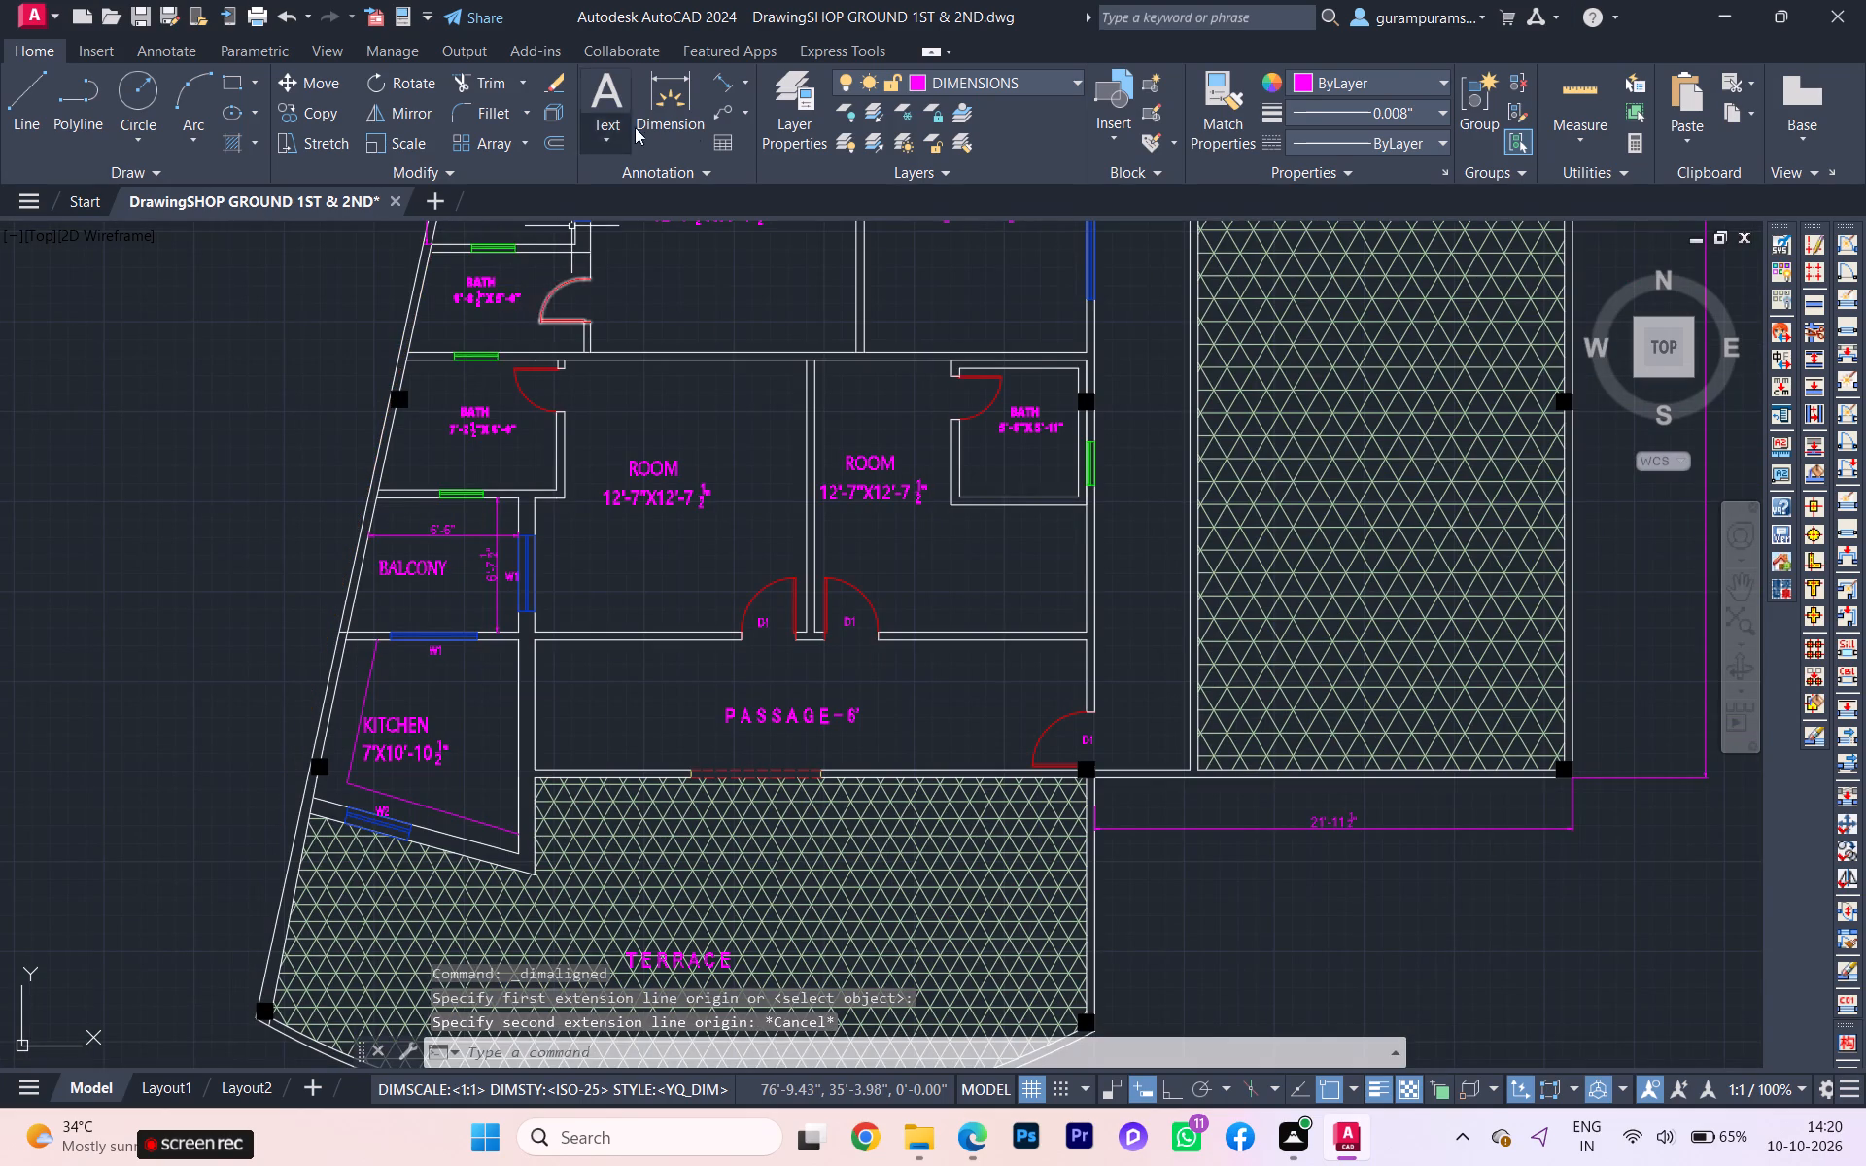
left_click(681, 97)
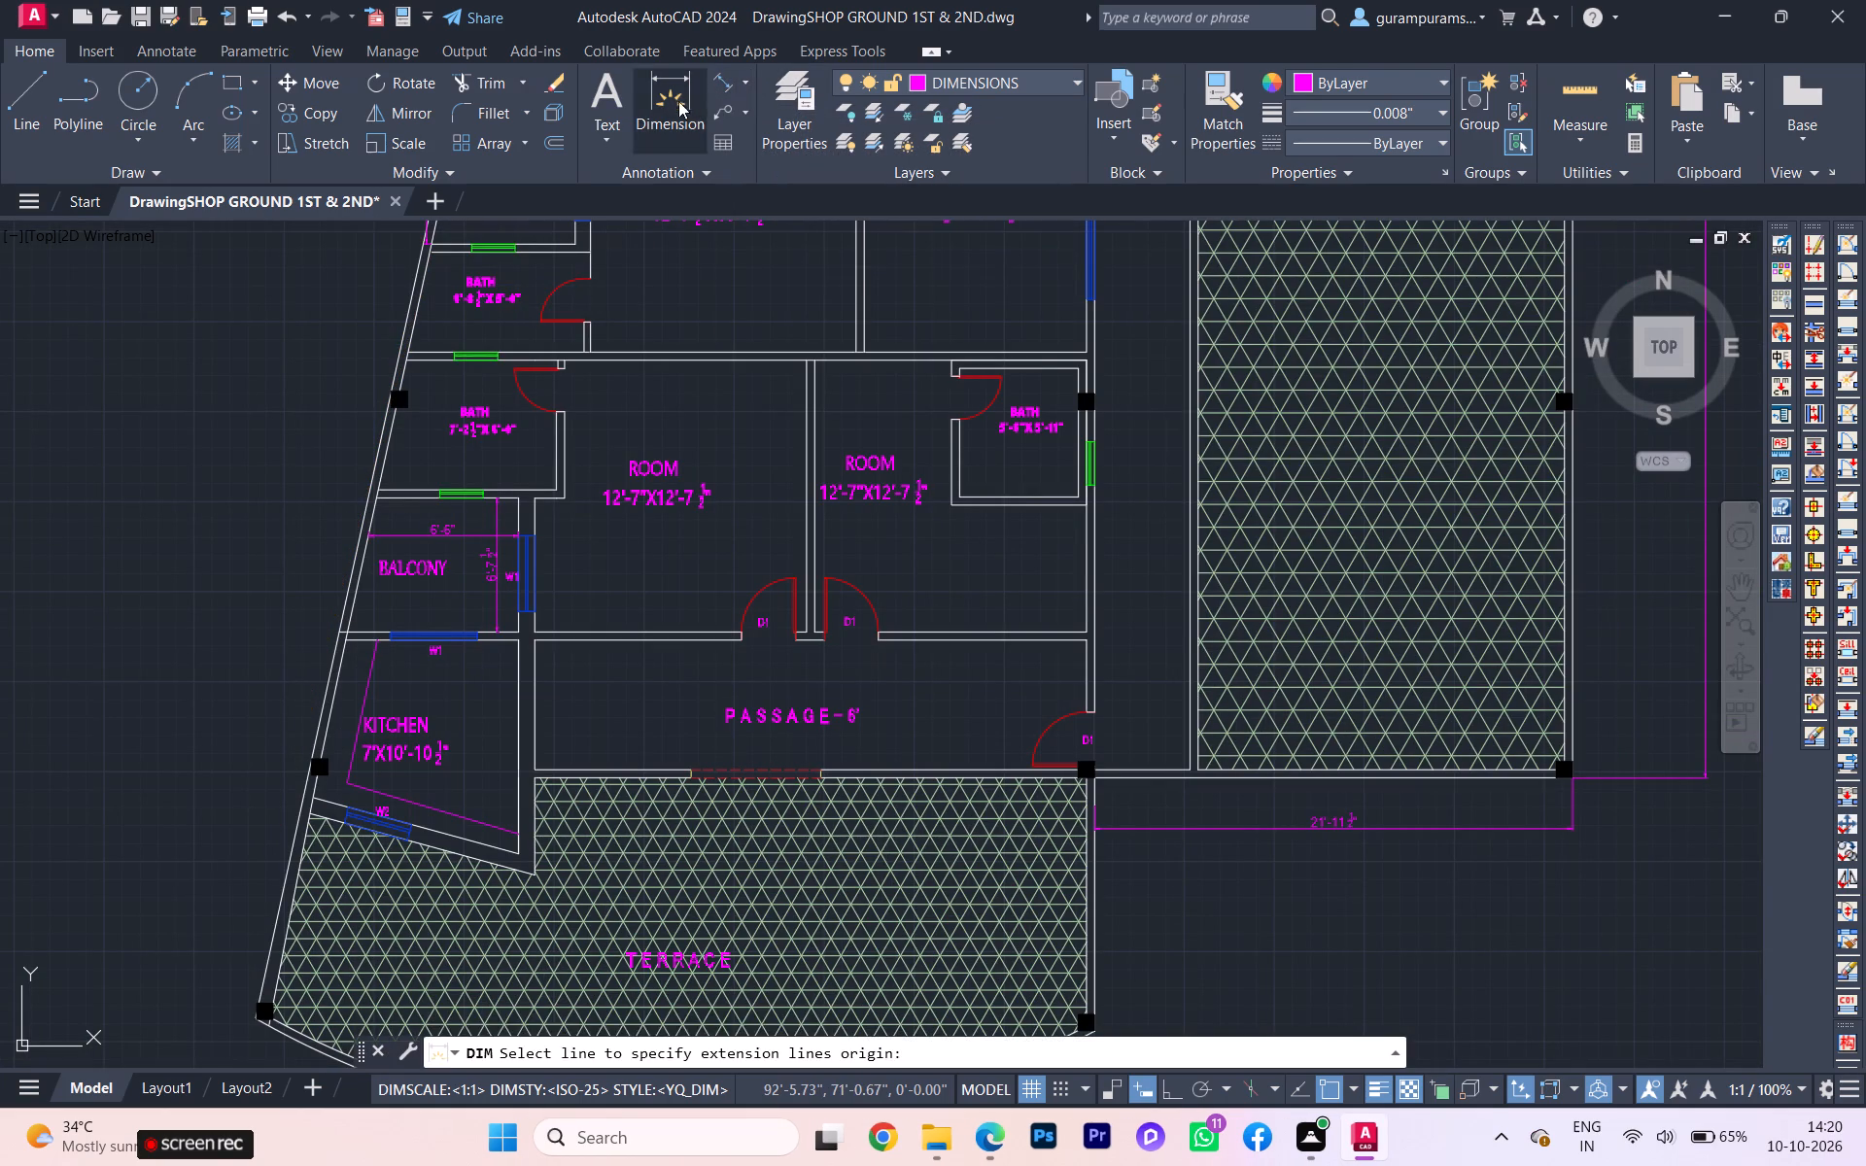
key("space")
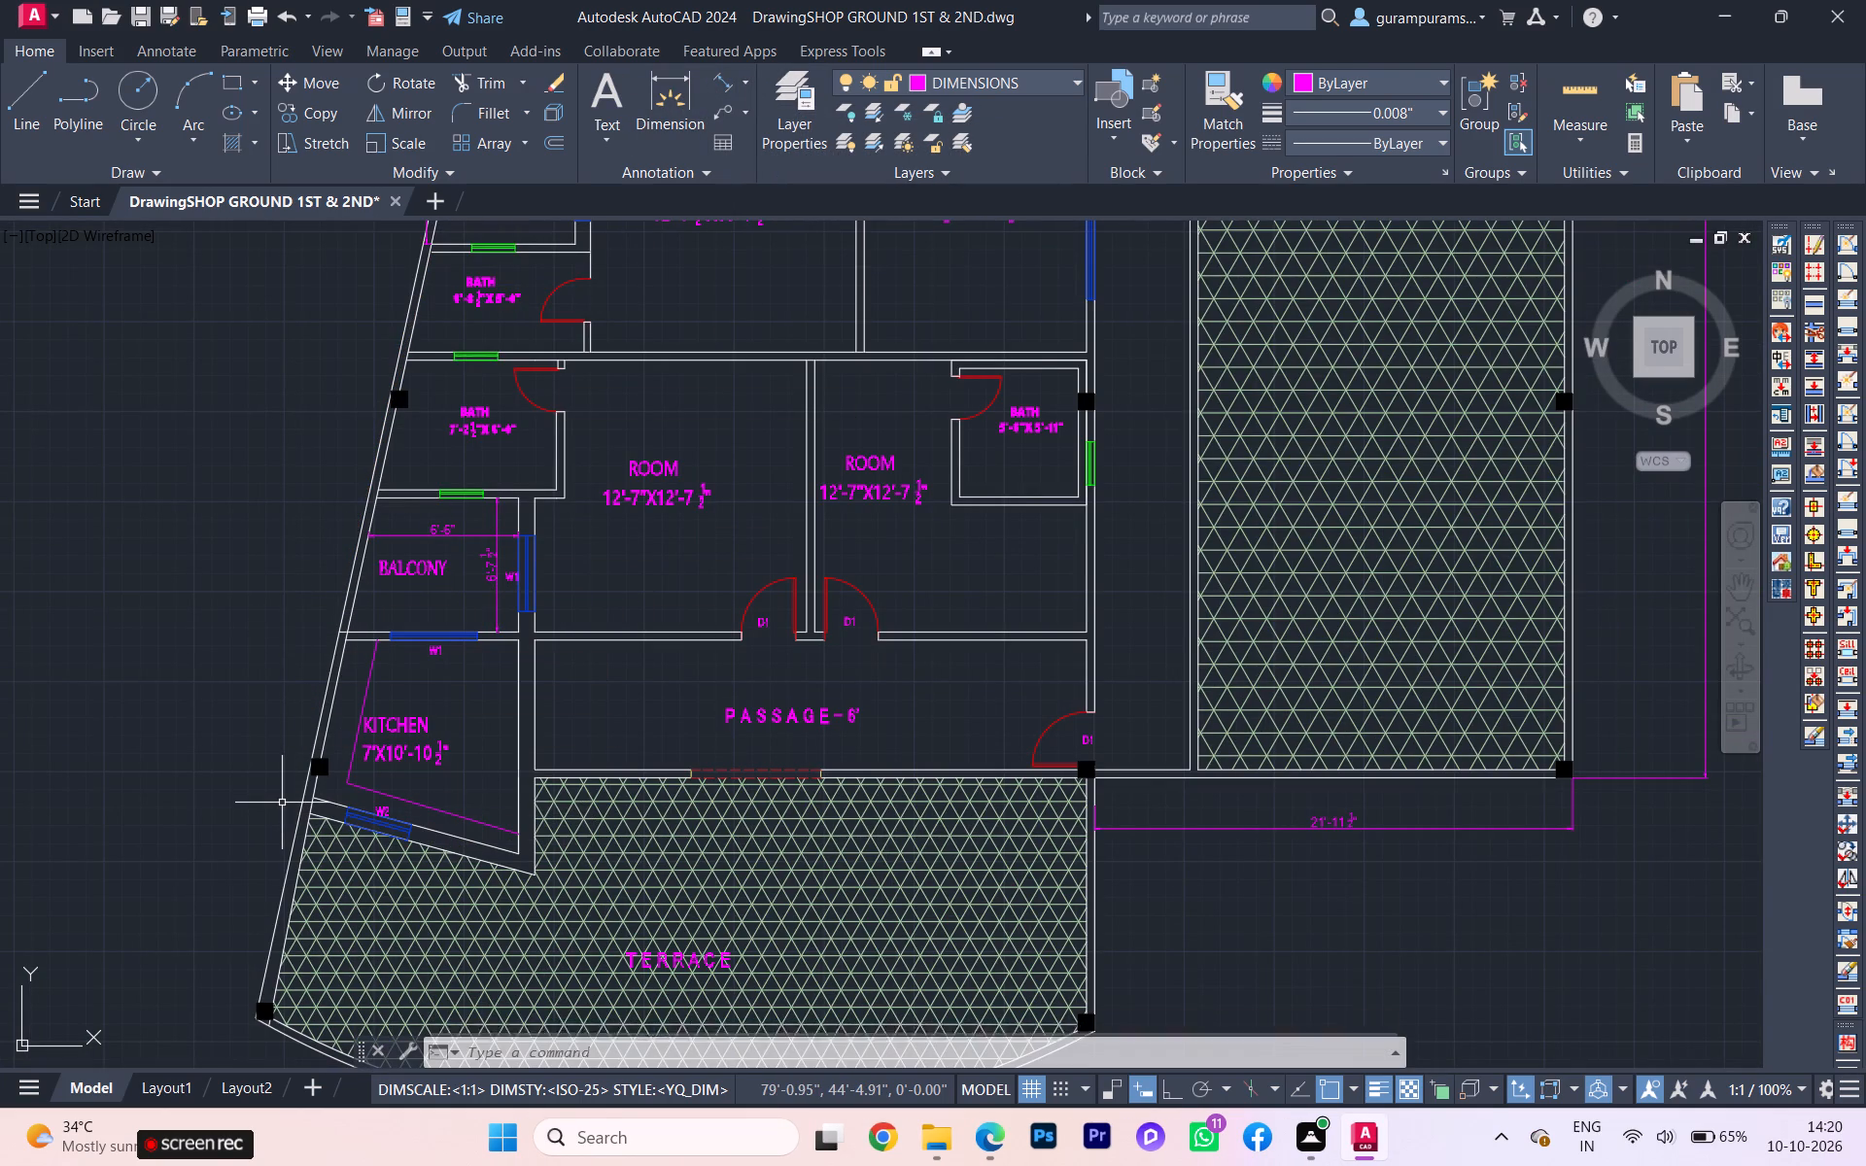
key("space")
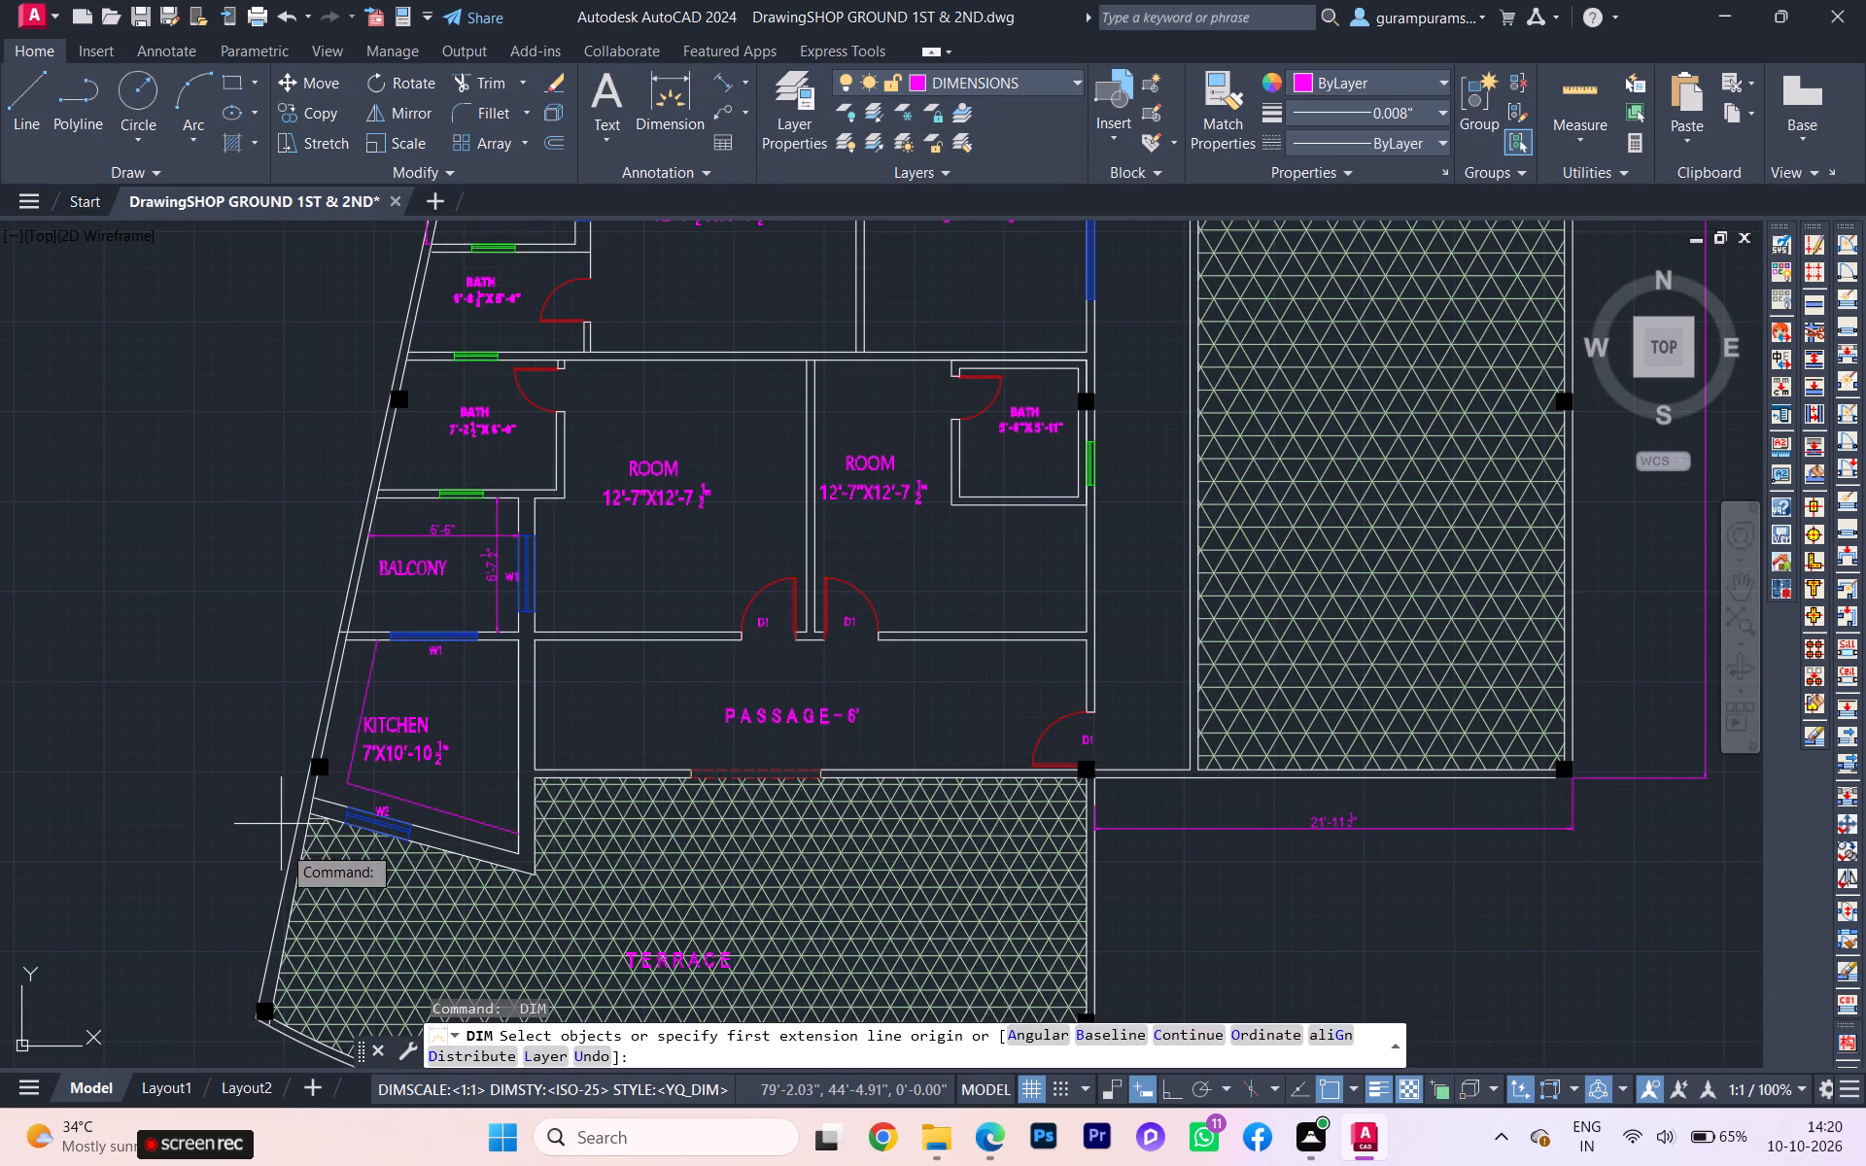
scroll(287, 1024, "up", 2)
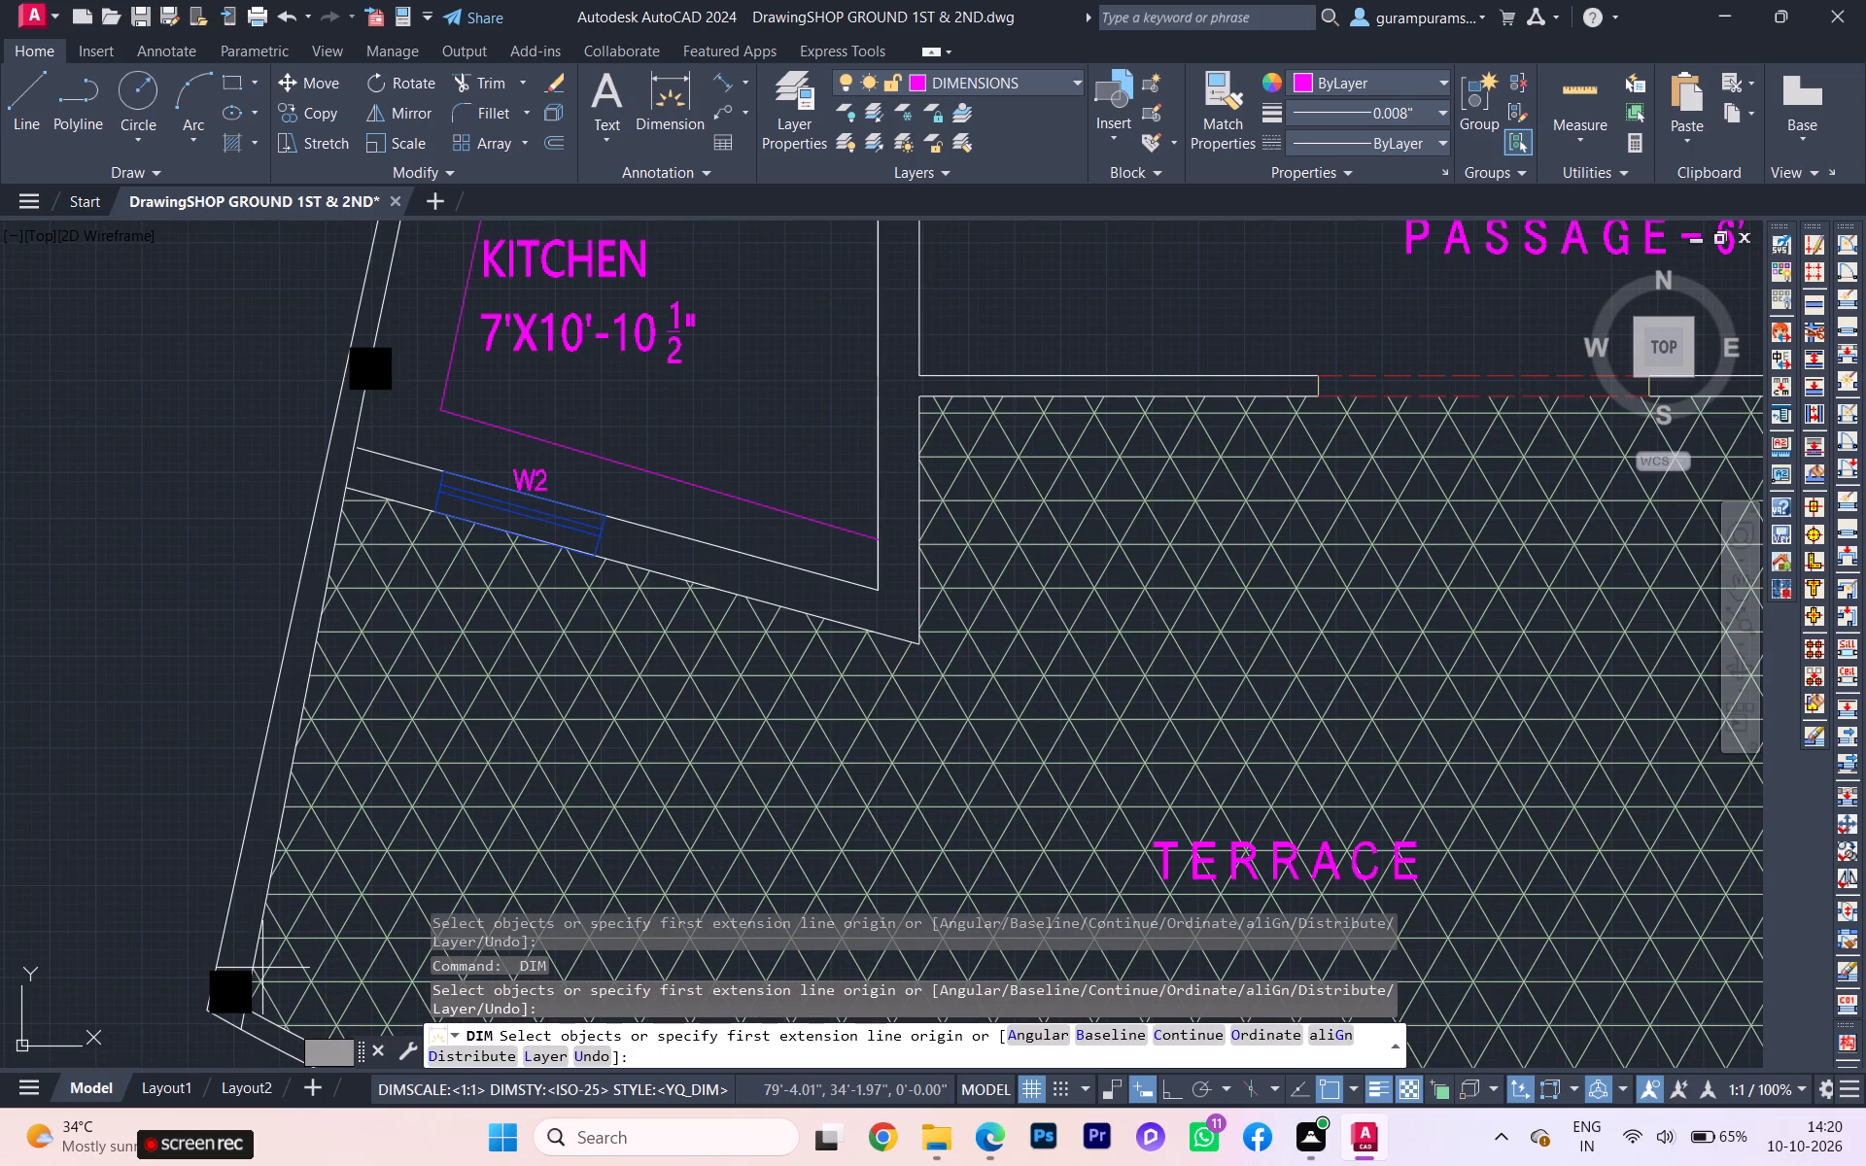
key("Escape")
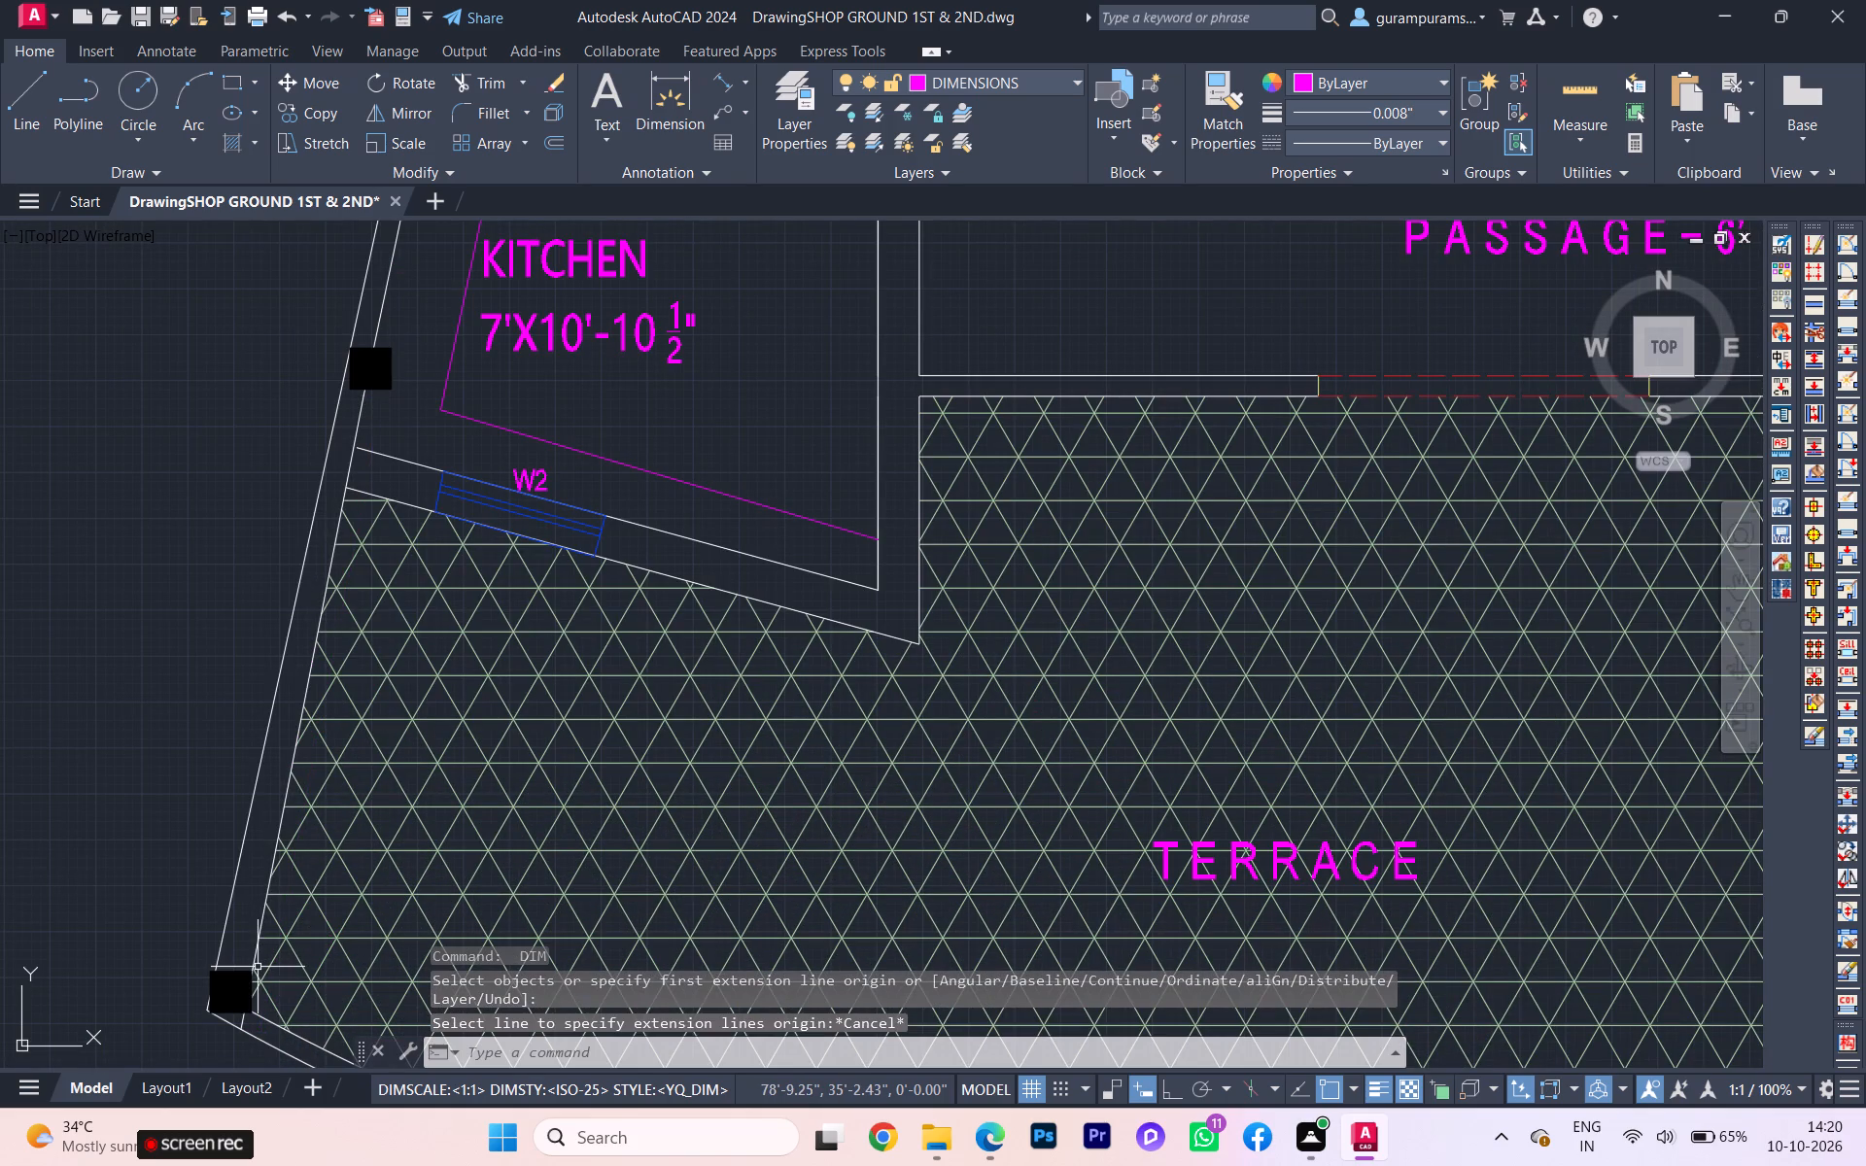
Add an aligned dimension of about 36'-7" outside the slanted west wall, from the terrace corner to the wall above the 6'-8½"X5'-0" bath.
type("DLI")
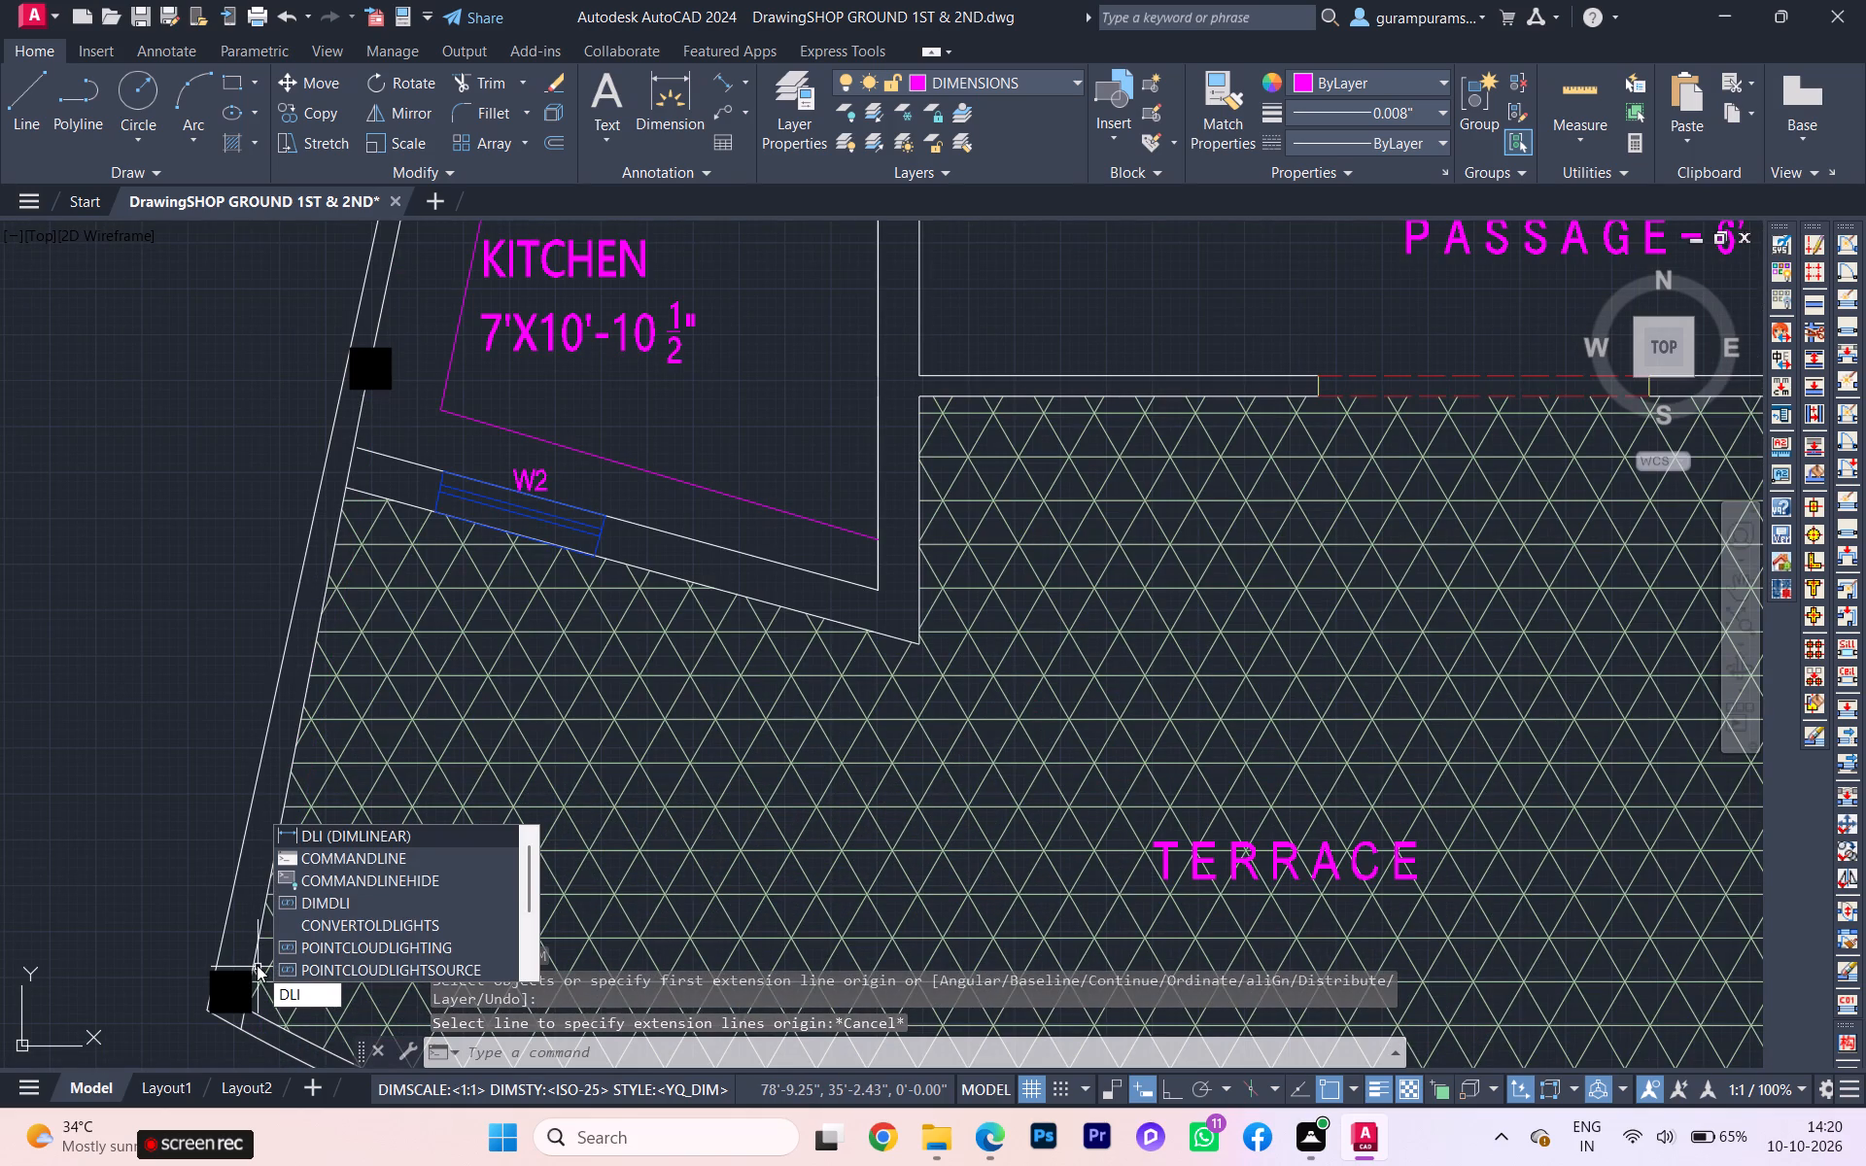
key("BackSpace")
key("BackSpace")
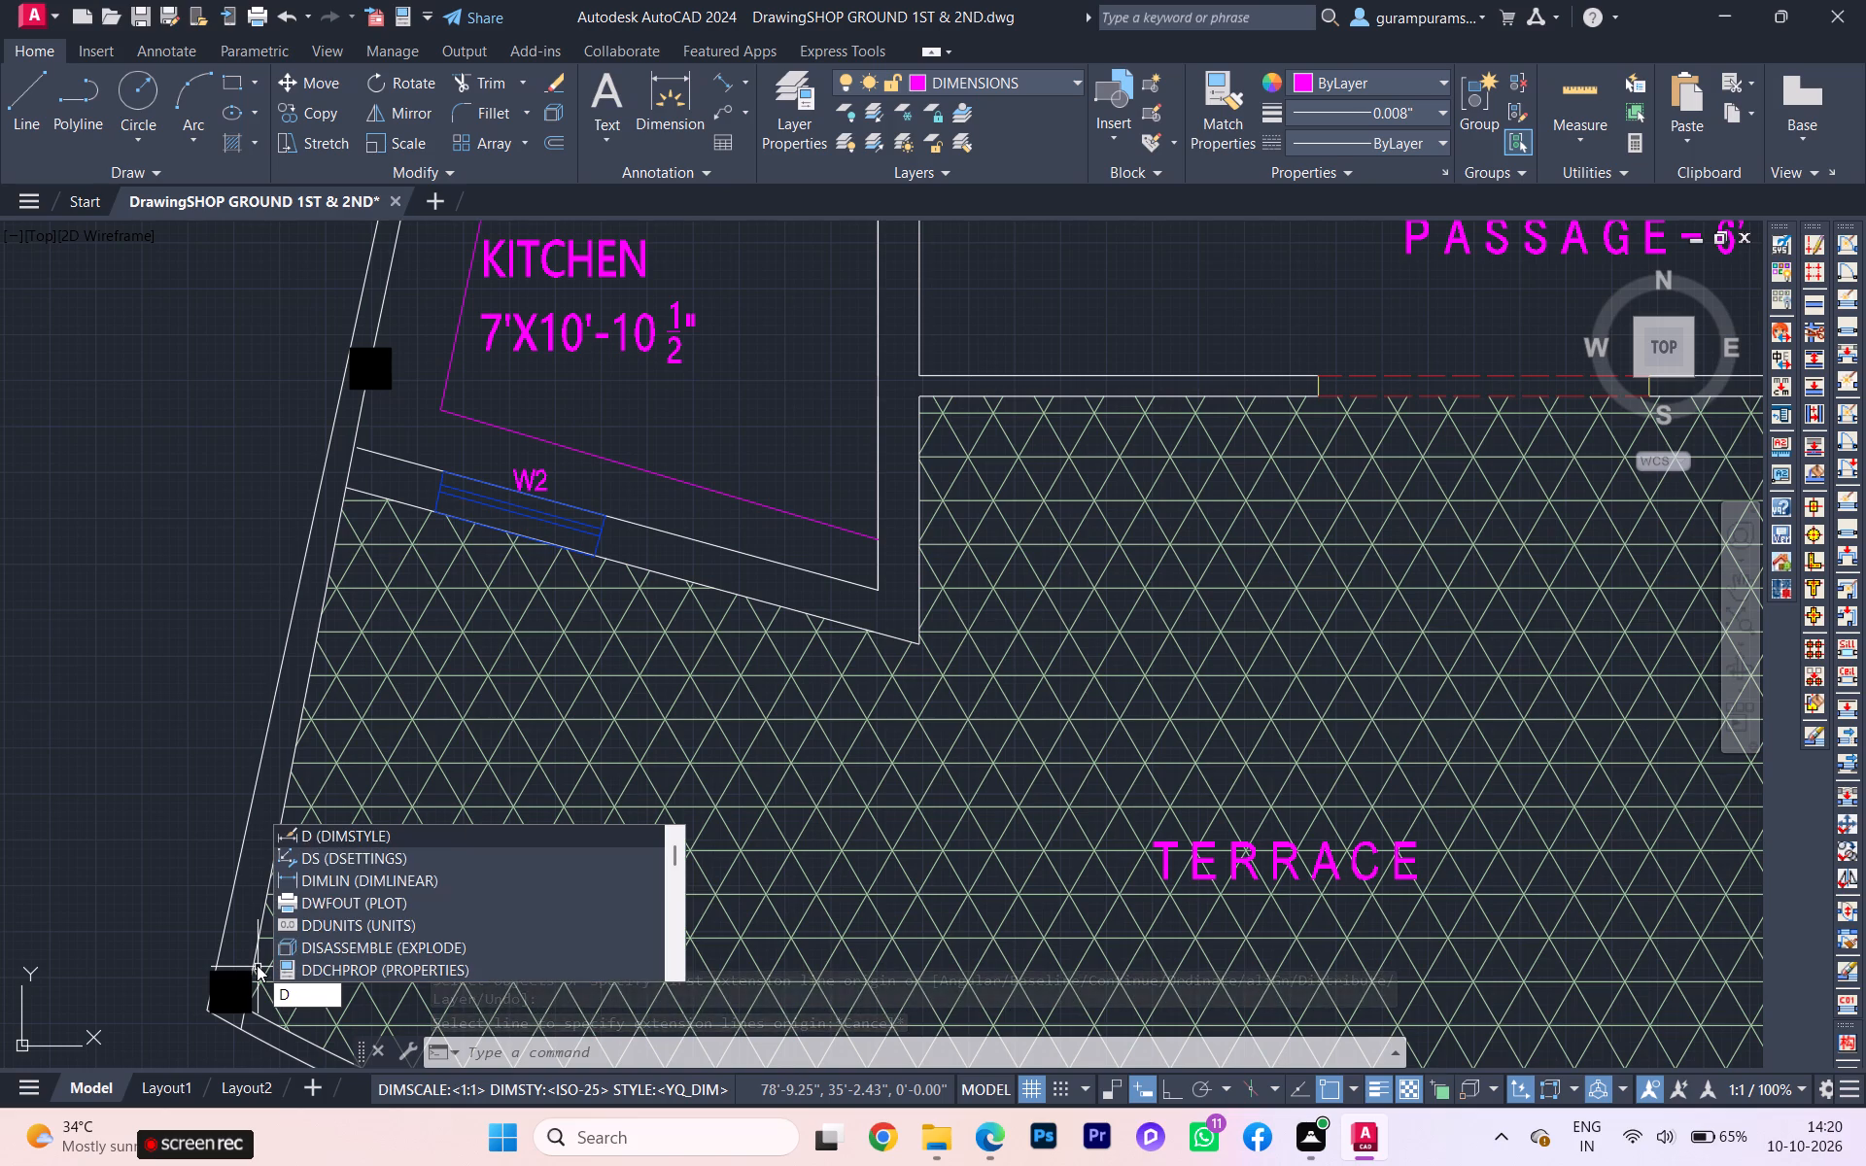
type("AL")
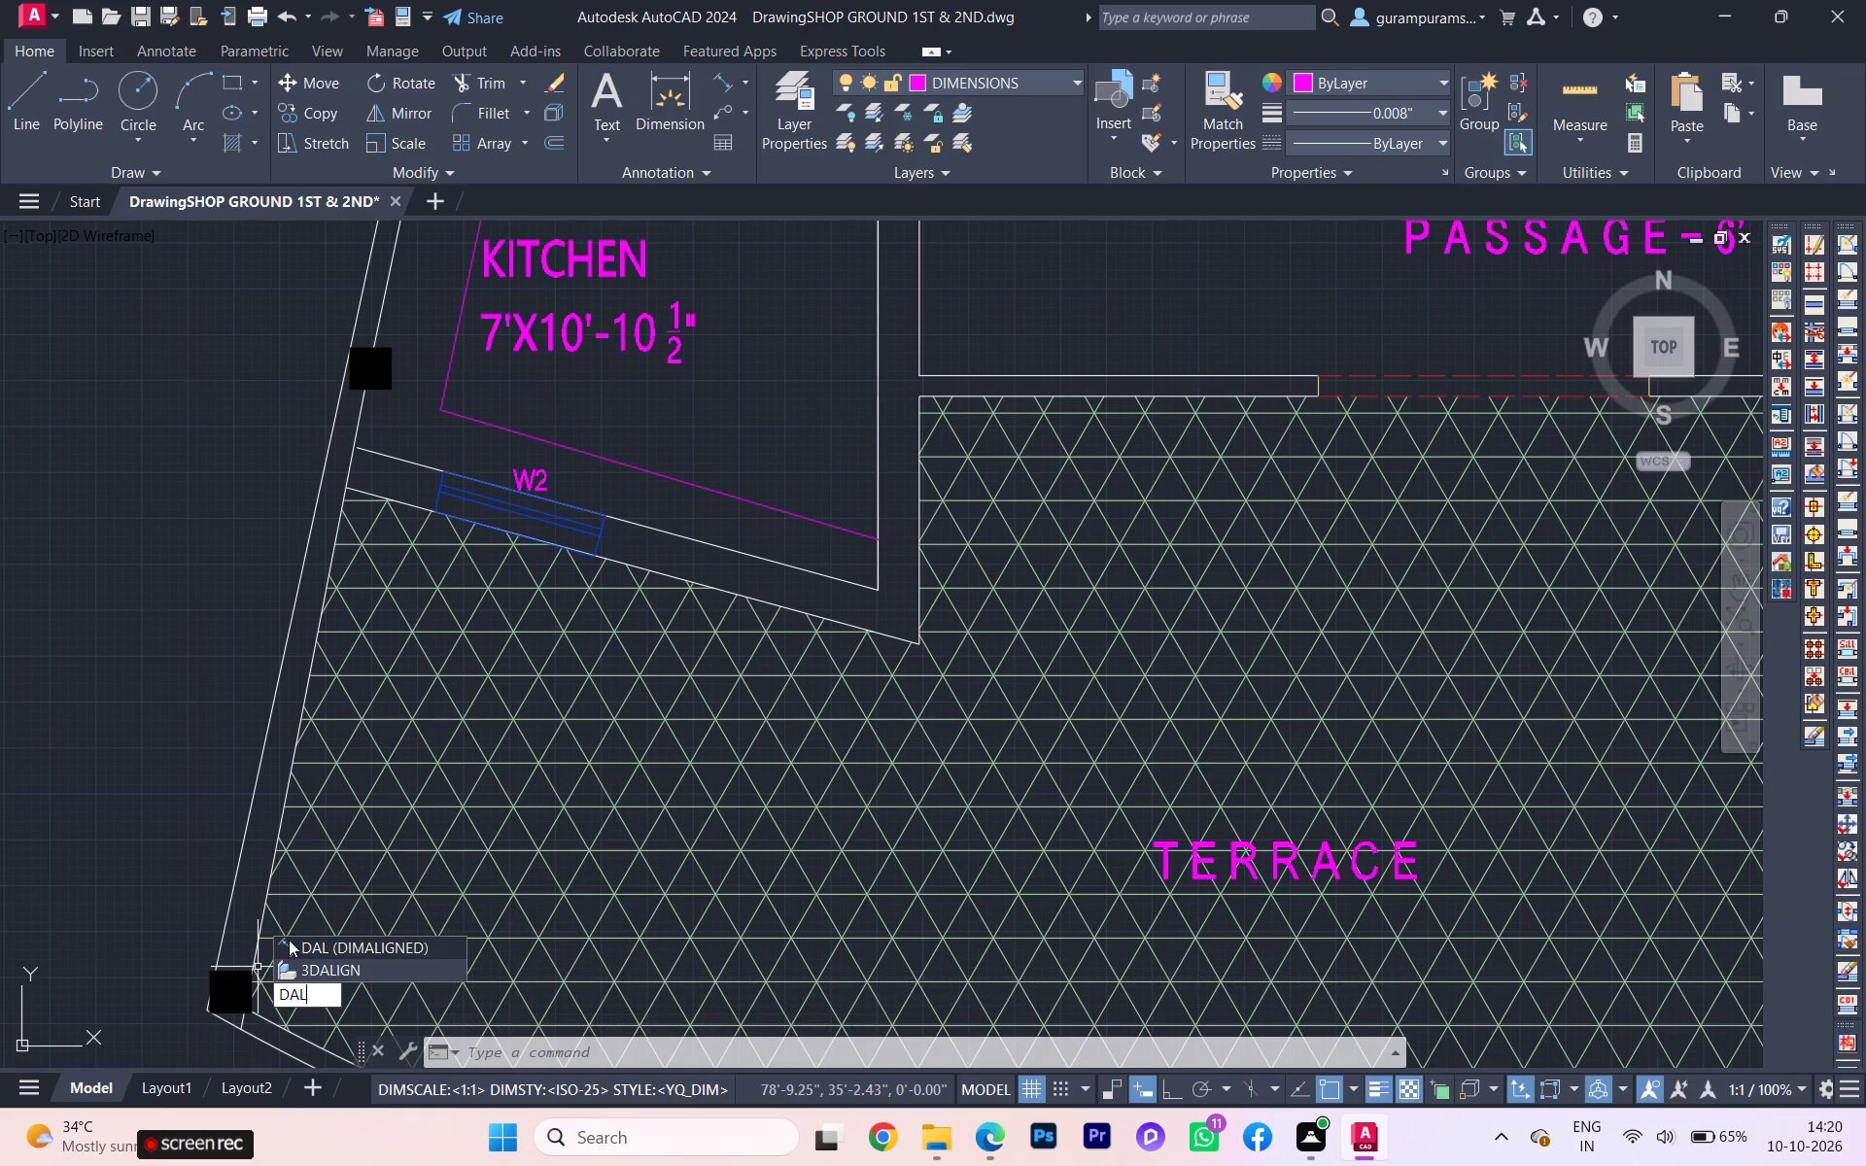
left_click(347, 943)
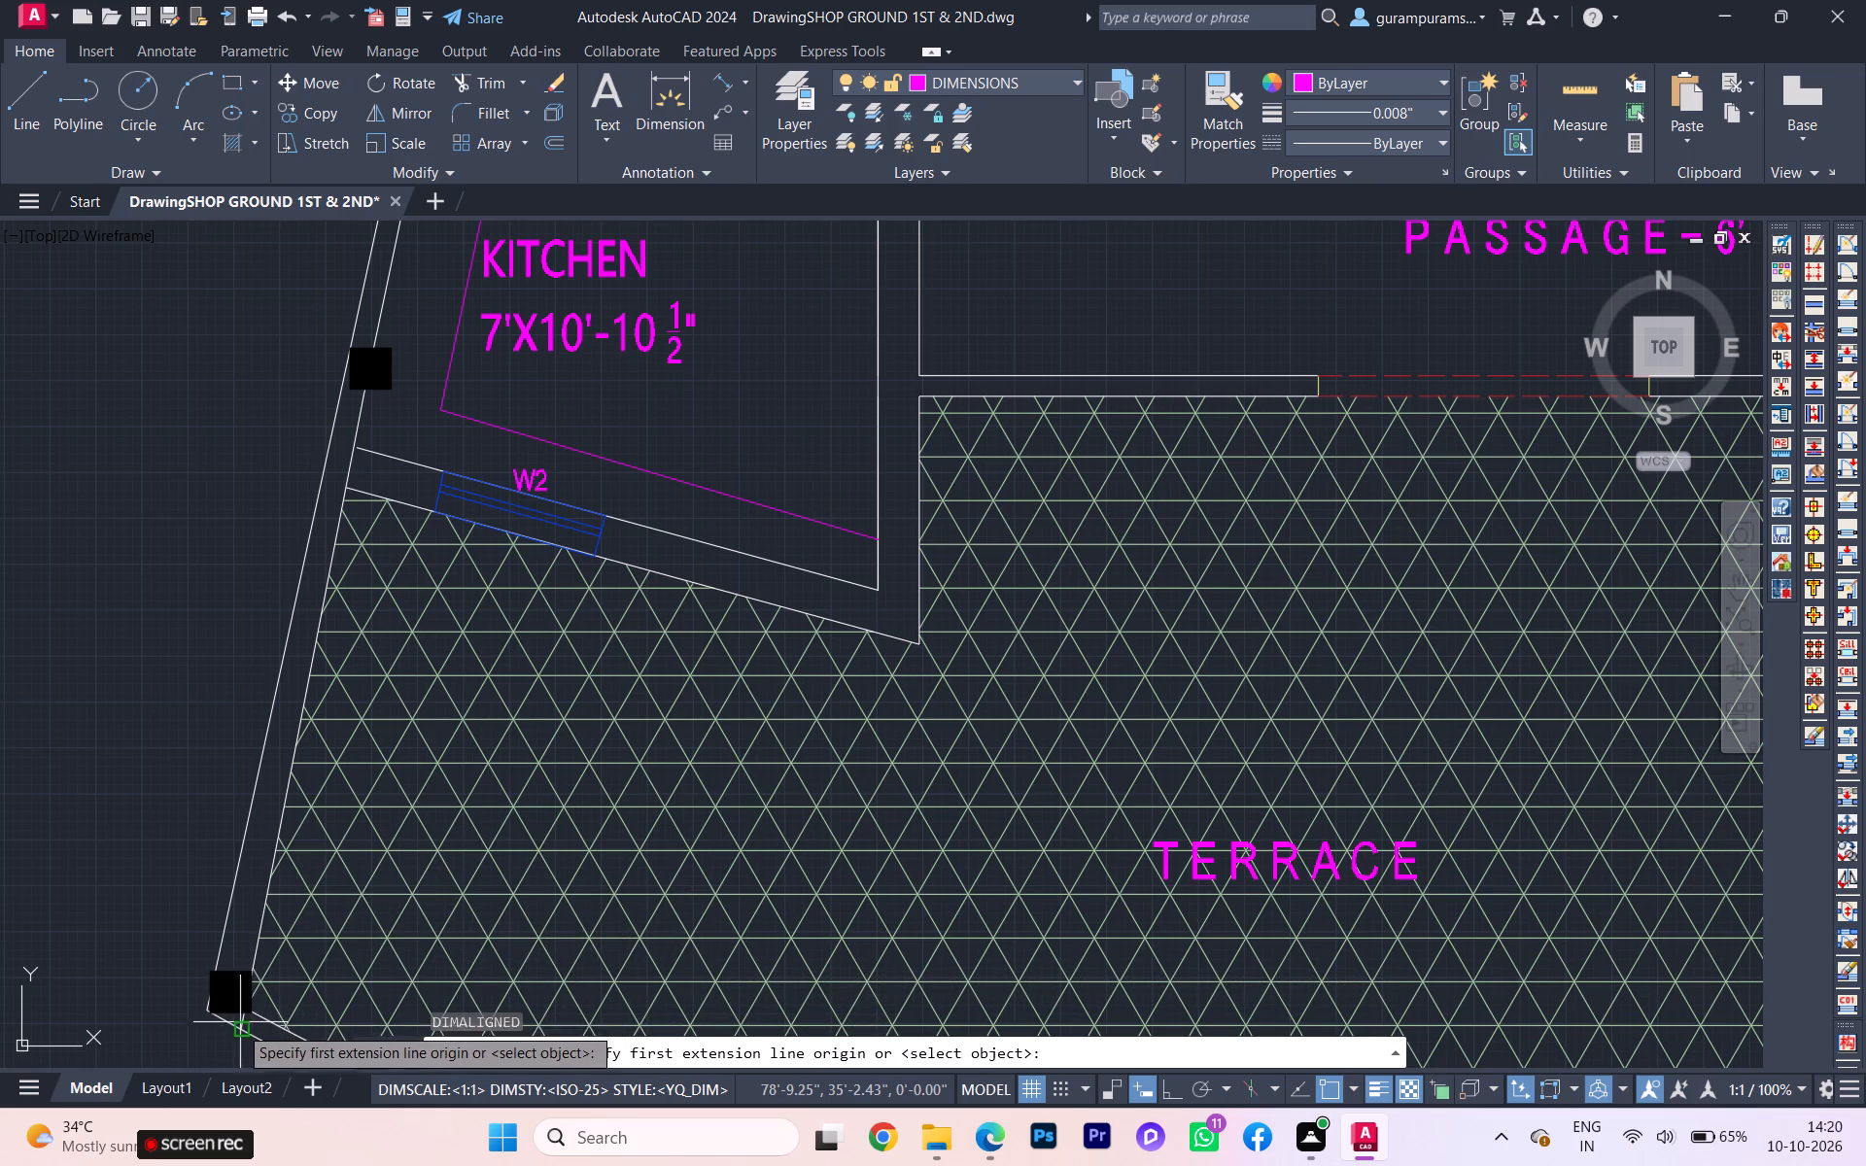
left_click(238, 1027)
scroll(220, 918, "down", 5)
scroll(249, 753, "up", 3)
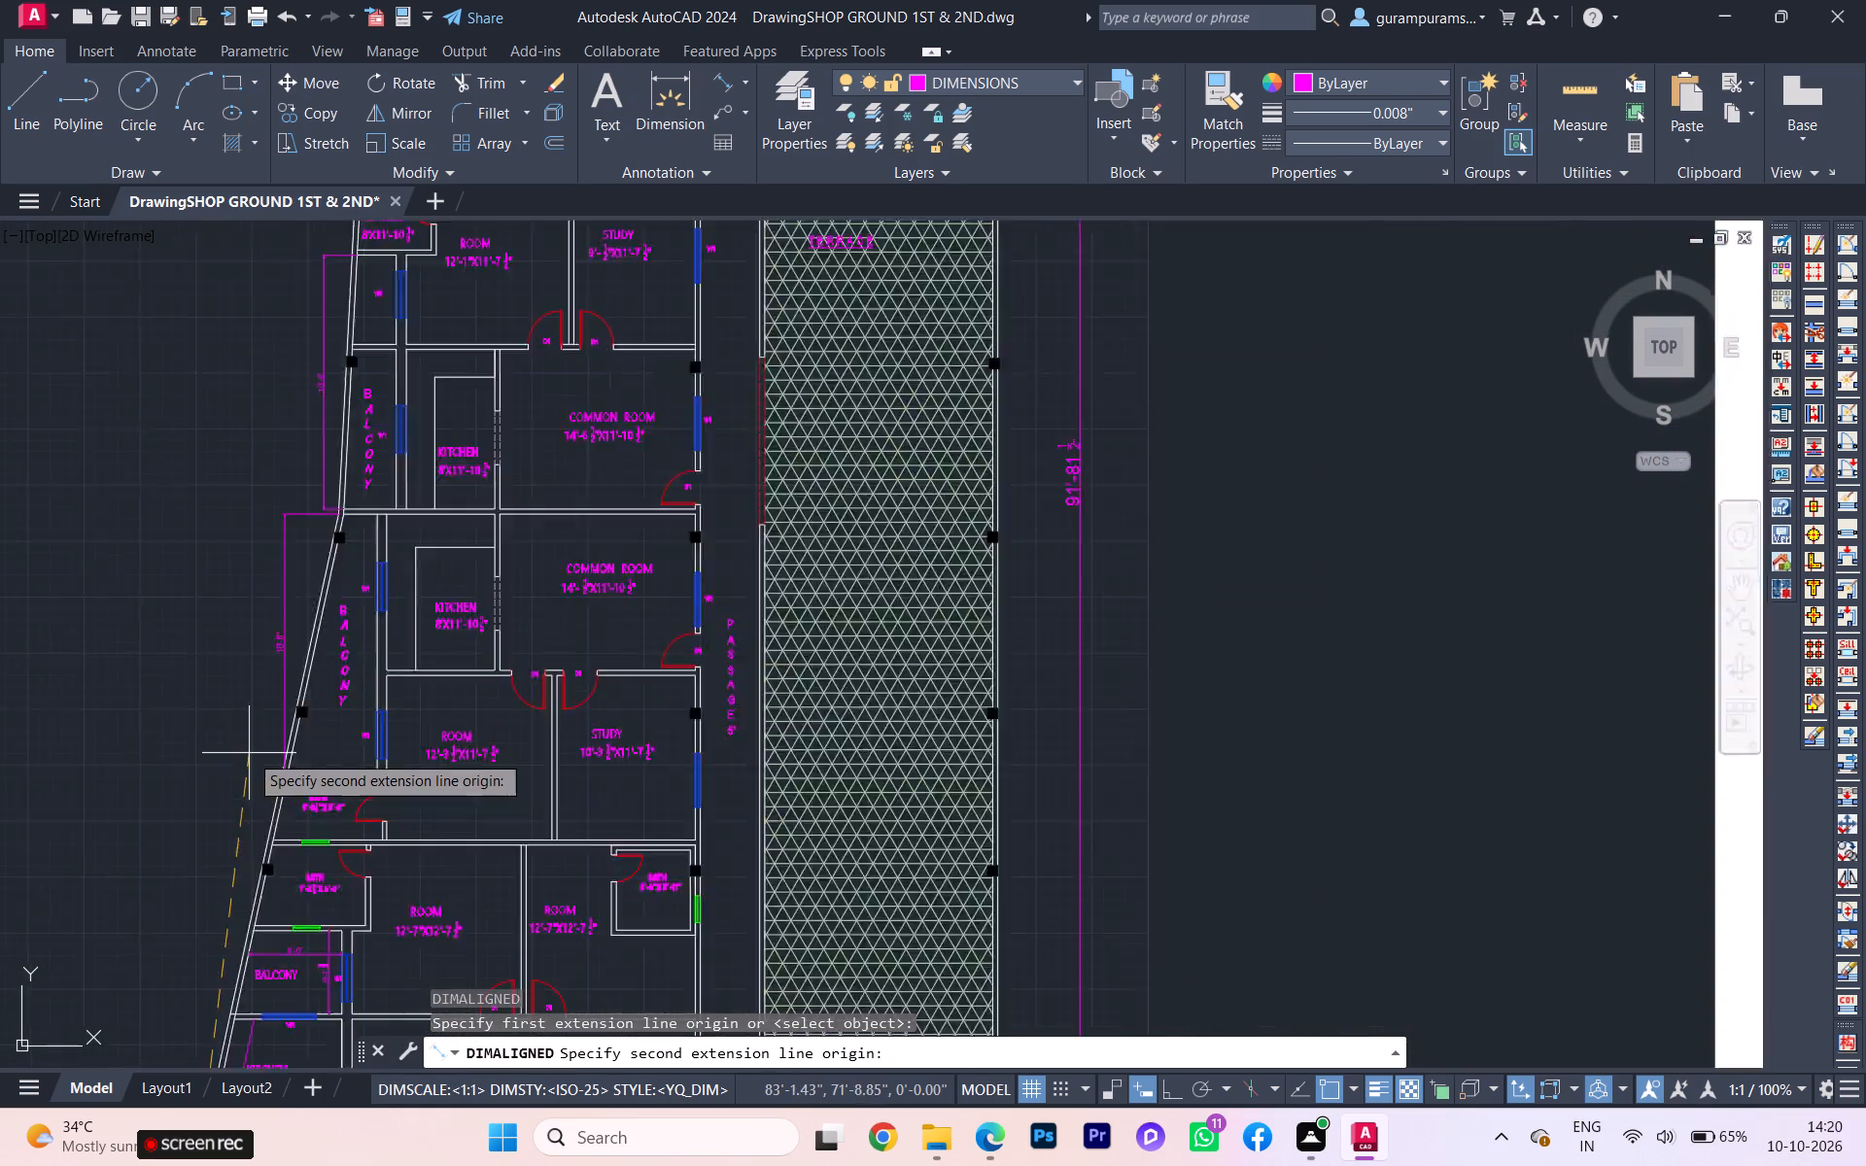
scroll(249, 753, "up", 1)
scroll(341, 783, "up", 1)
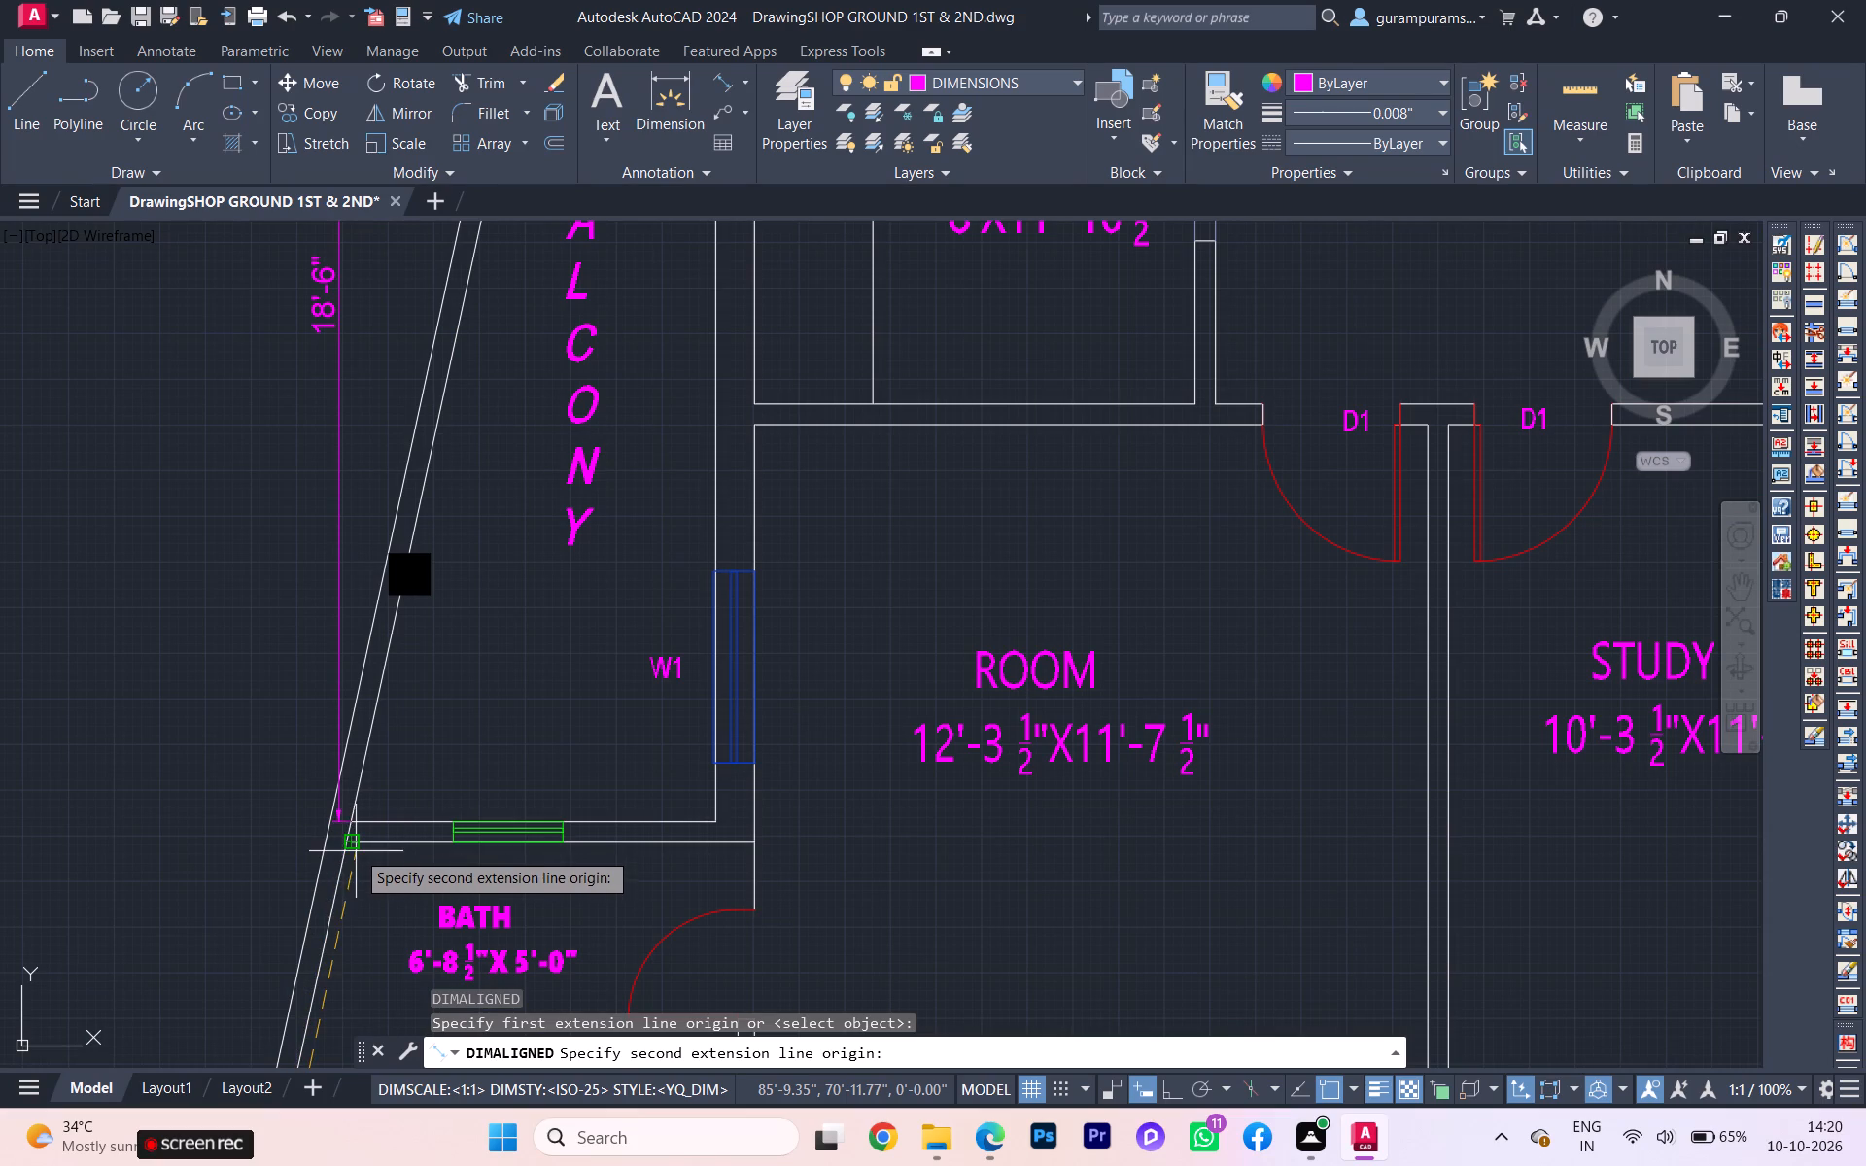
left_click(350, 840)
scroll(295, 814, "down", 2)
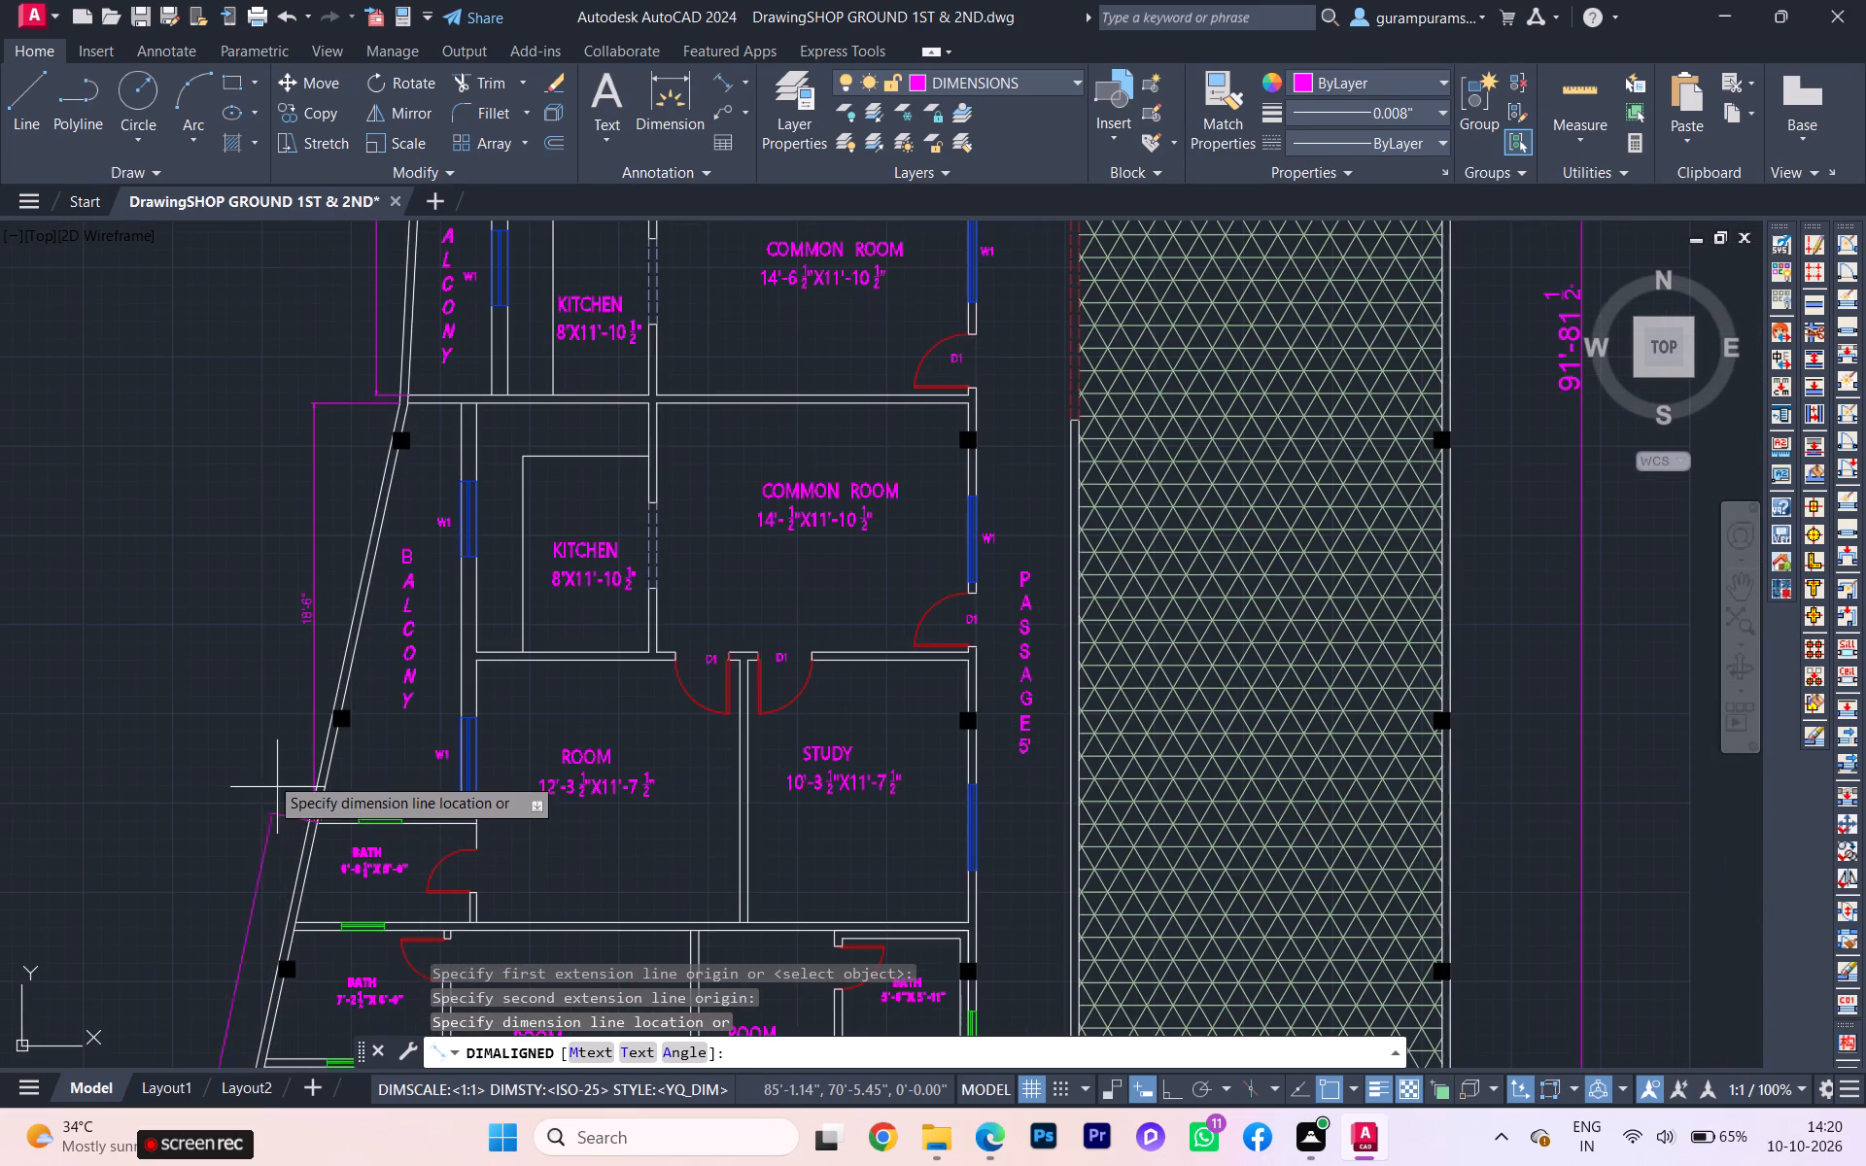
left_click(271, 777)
Examine the slanted west wall's dimensioning on the drawn plan and compare it with the reference plan.
scroll(272, 798, "down", 1)
middle_click_drag(273, 798, 347, 678)
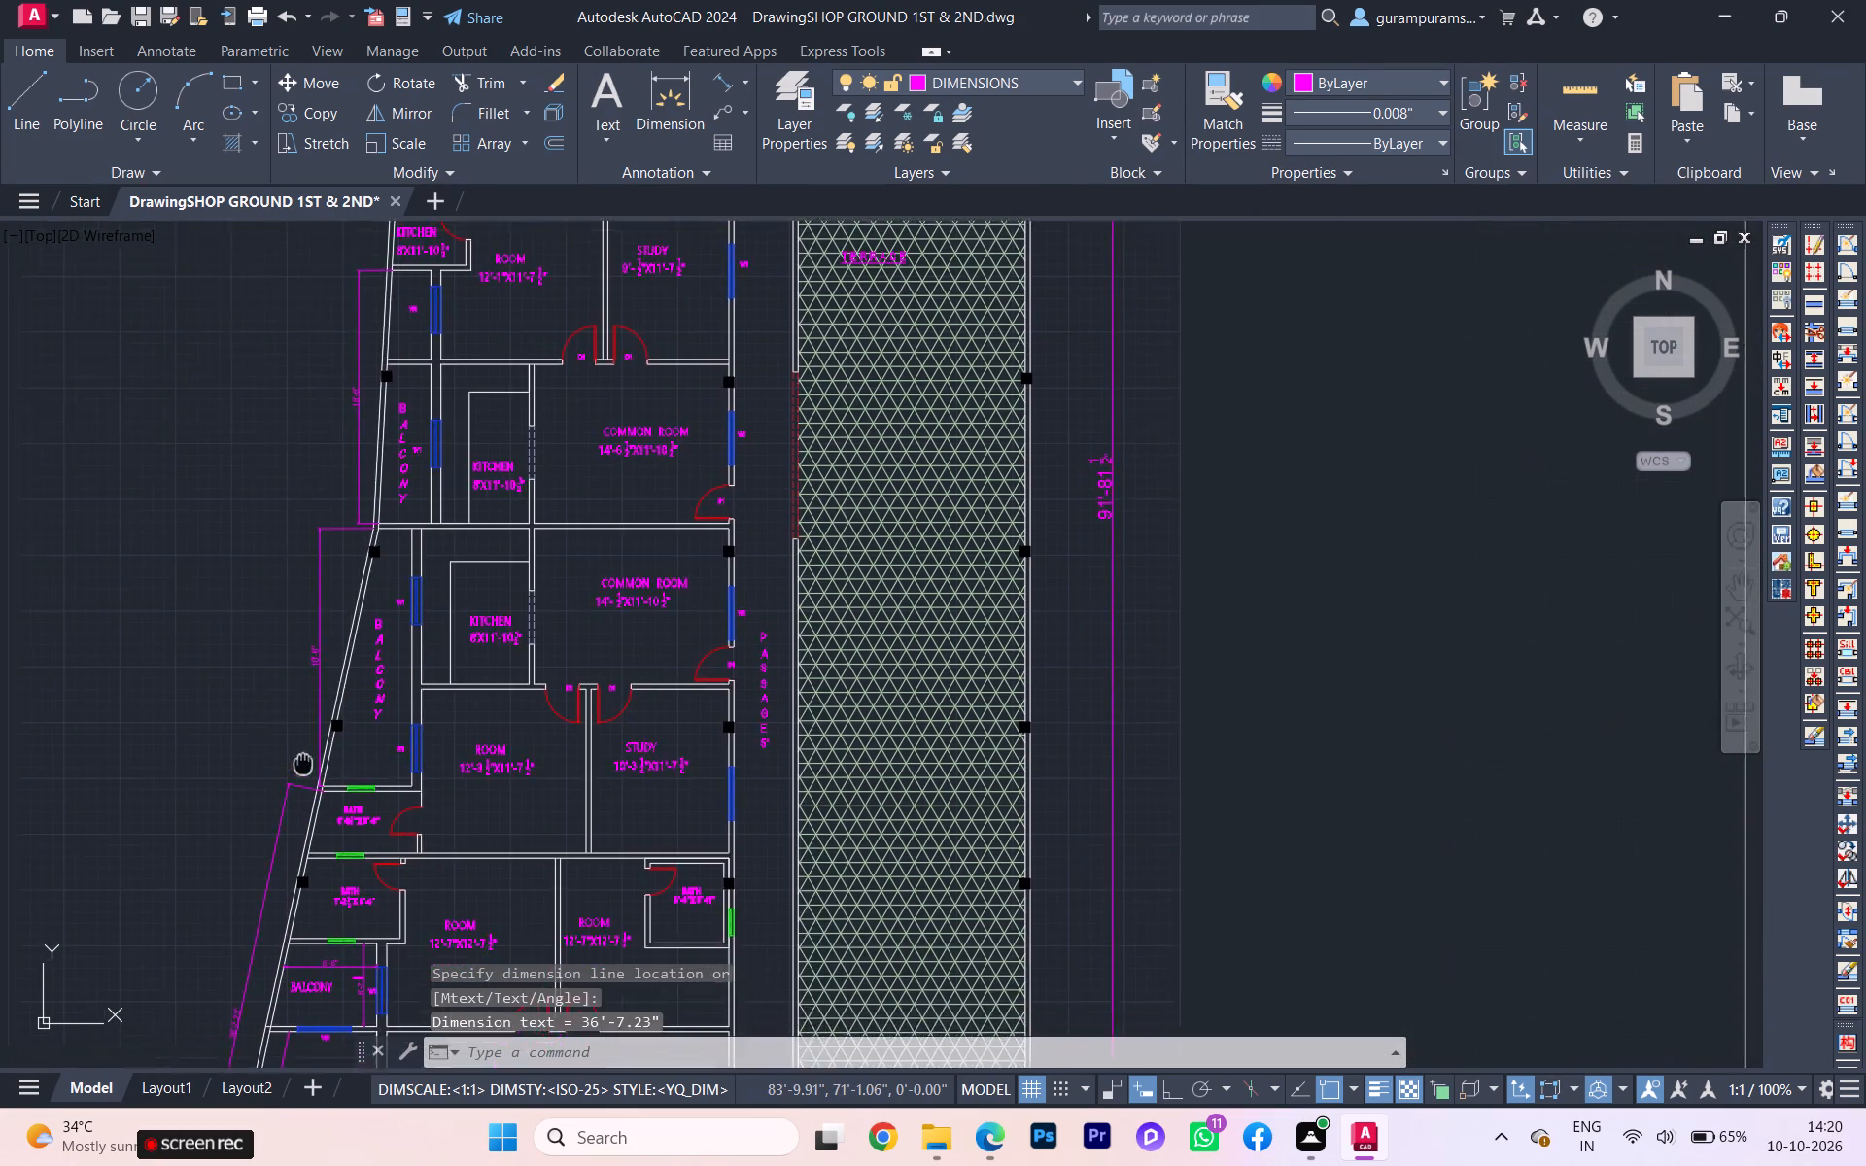
middle_click_drag(347, 678, 380, 609)
scroll(306, 772, "up", 2)
scroll(299, 829, "down", 2)
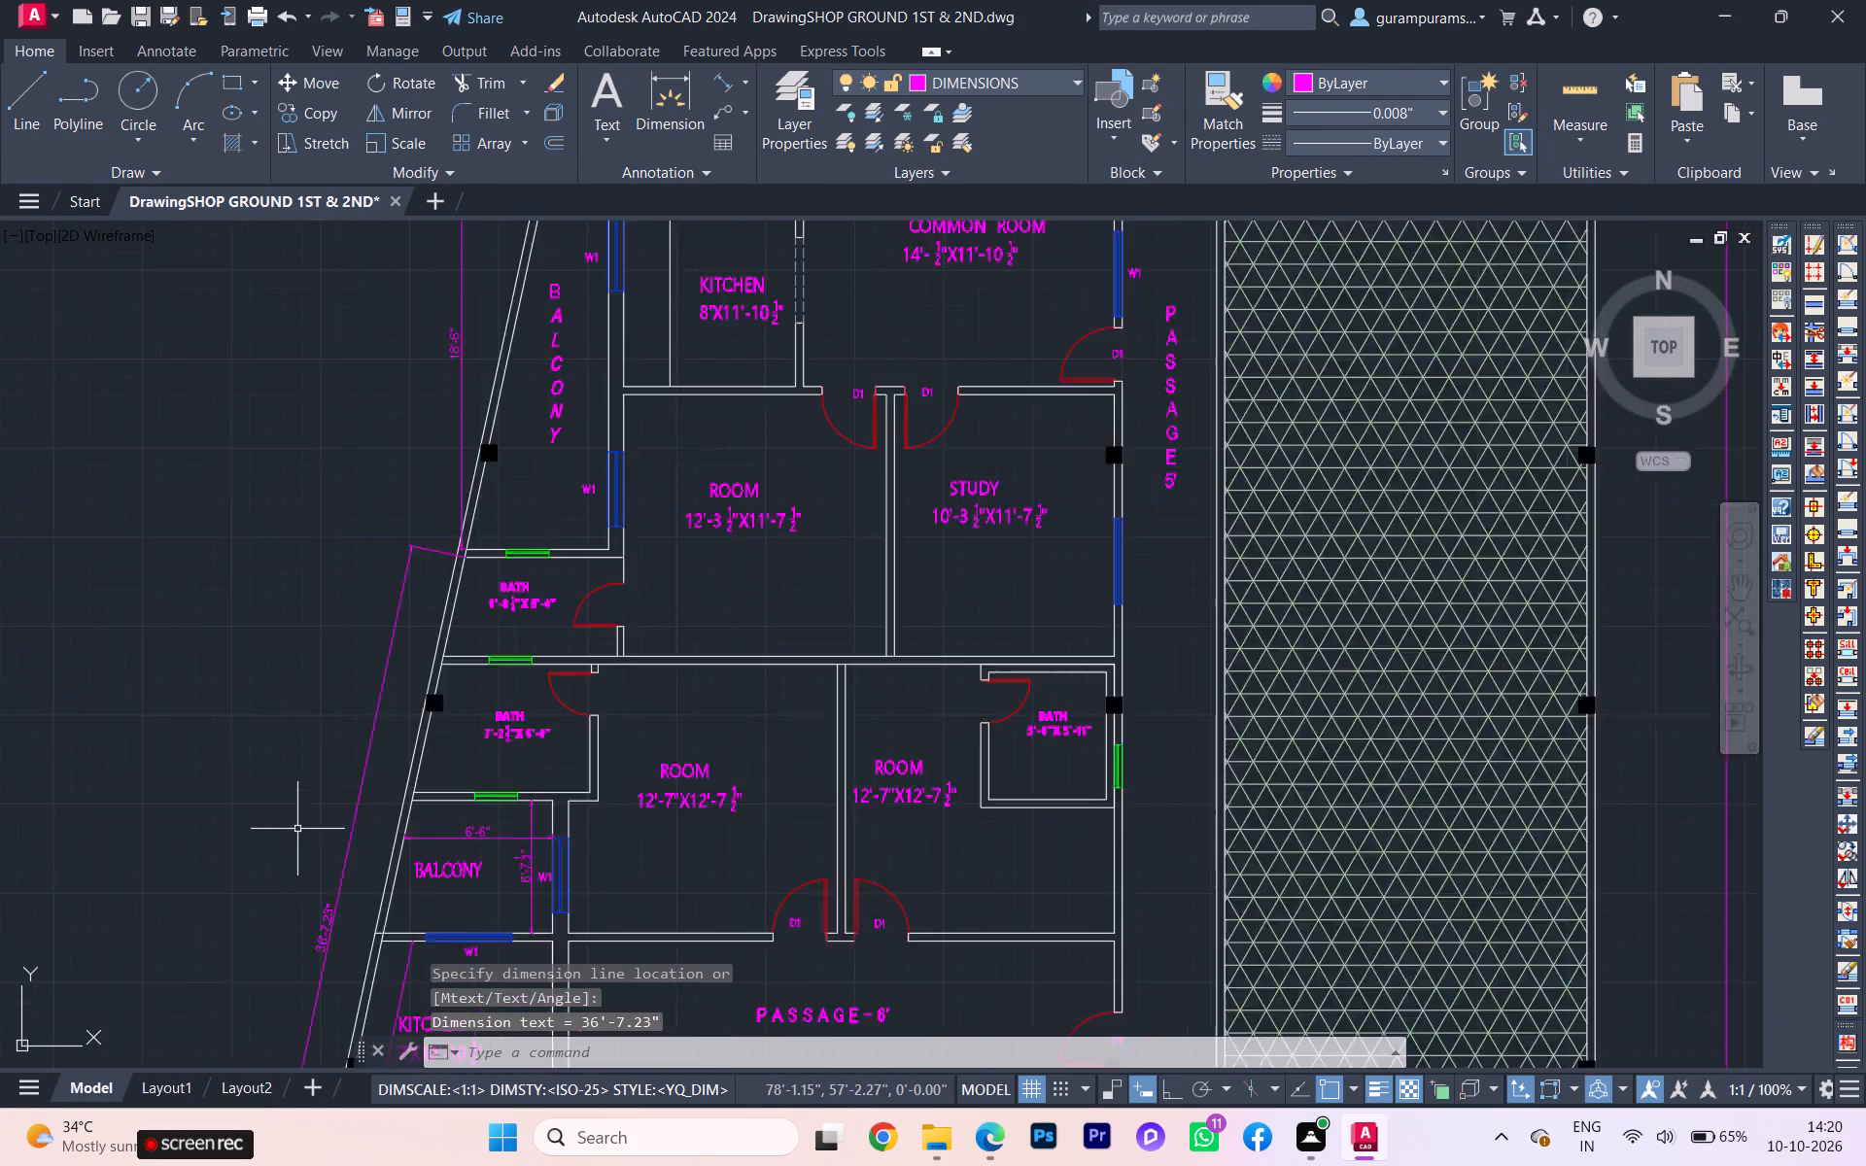
scroll(298, 837, "down", 2)
middle_click_drag(306, 832, 312, 753)
scroll(312, 753, "up", 3)
scroll(310, 755, "down", 2)
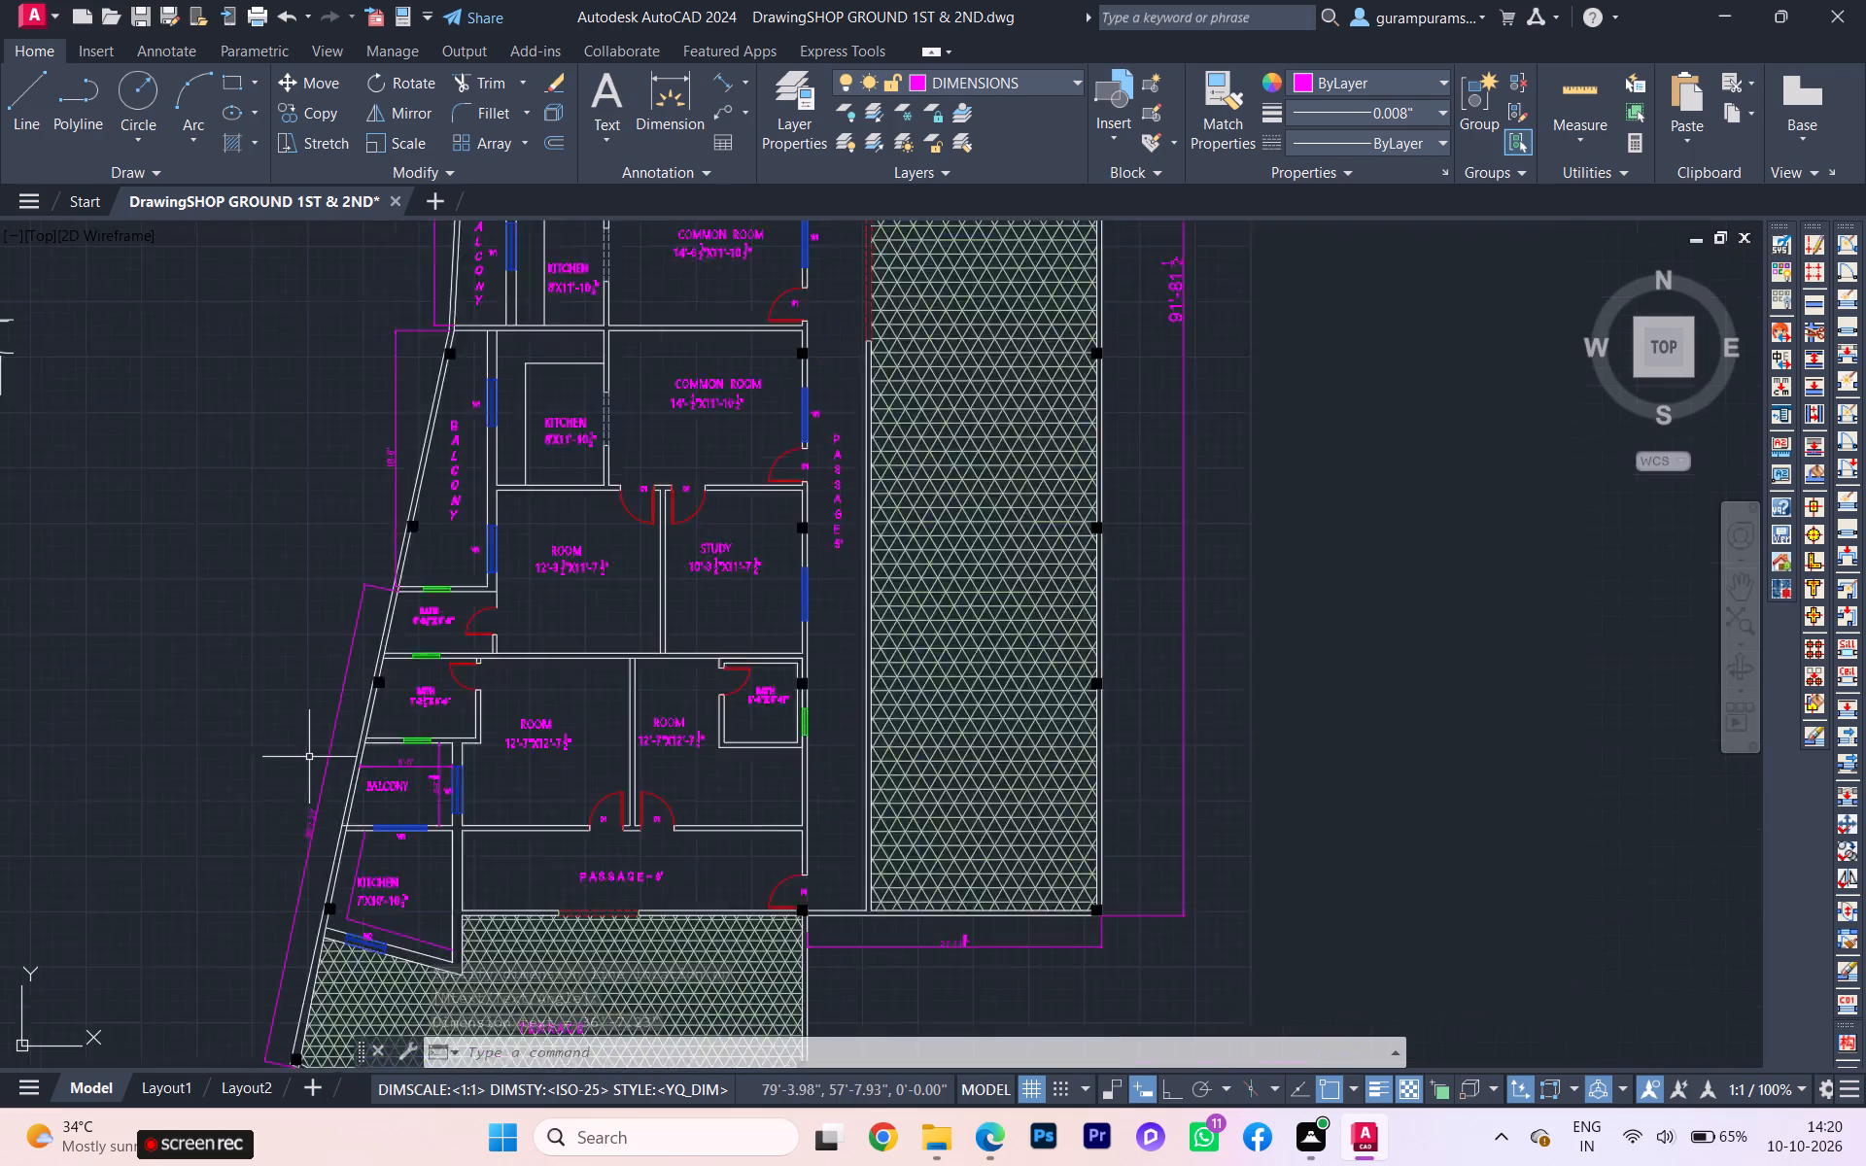
scroll(289, 782, "down", 3)
scroll(316, 735, "up", 3)
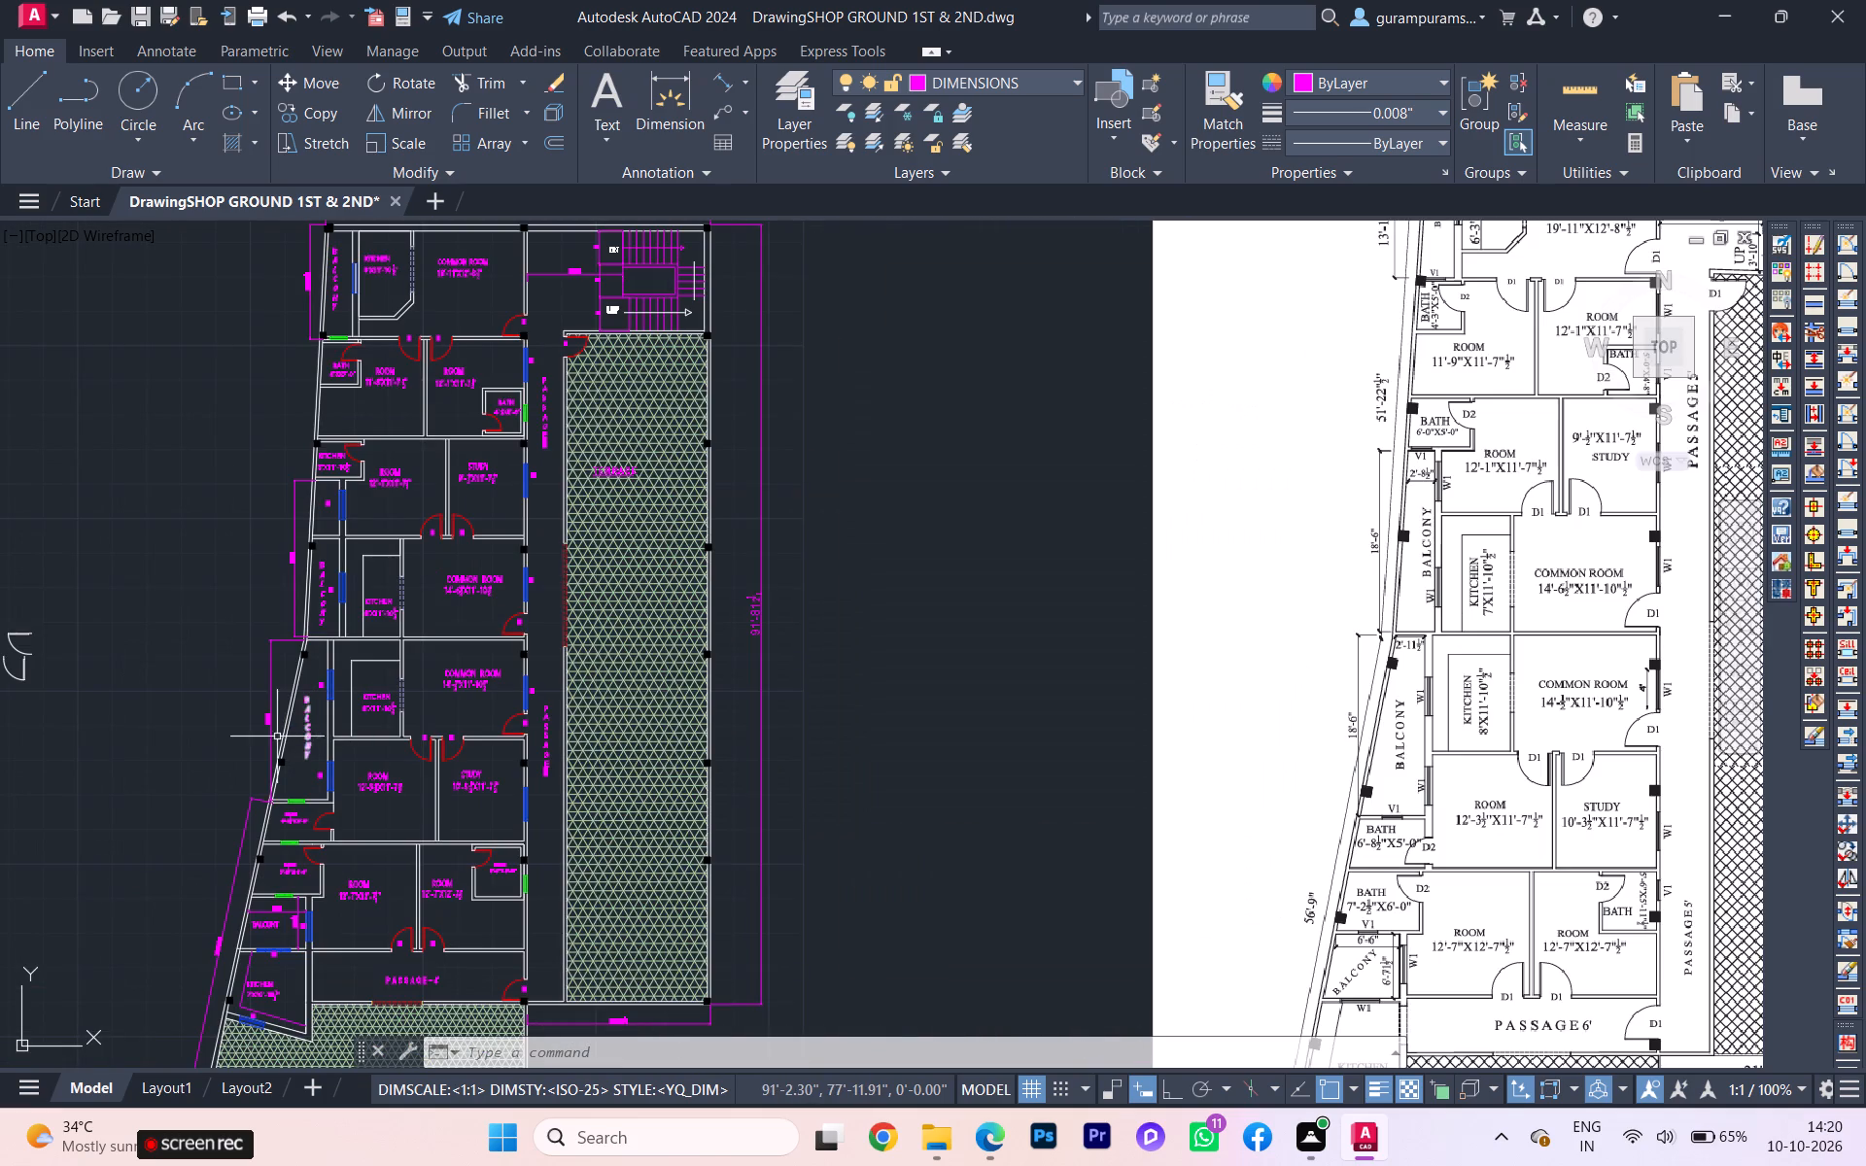
scroll(157, 737, "down", 1)
scroll(130, 740, "up", 1)
scroll(121, 741, "down", 1)
scroll(613, 780, "down", 1)
scroll(663, 789, "up", 1)
scroll(786, 802, "up", 2)
scroll(798, 809, "down", 3)
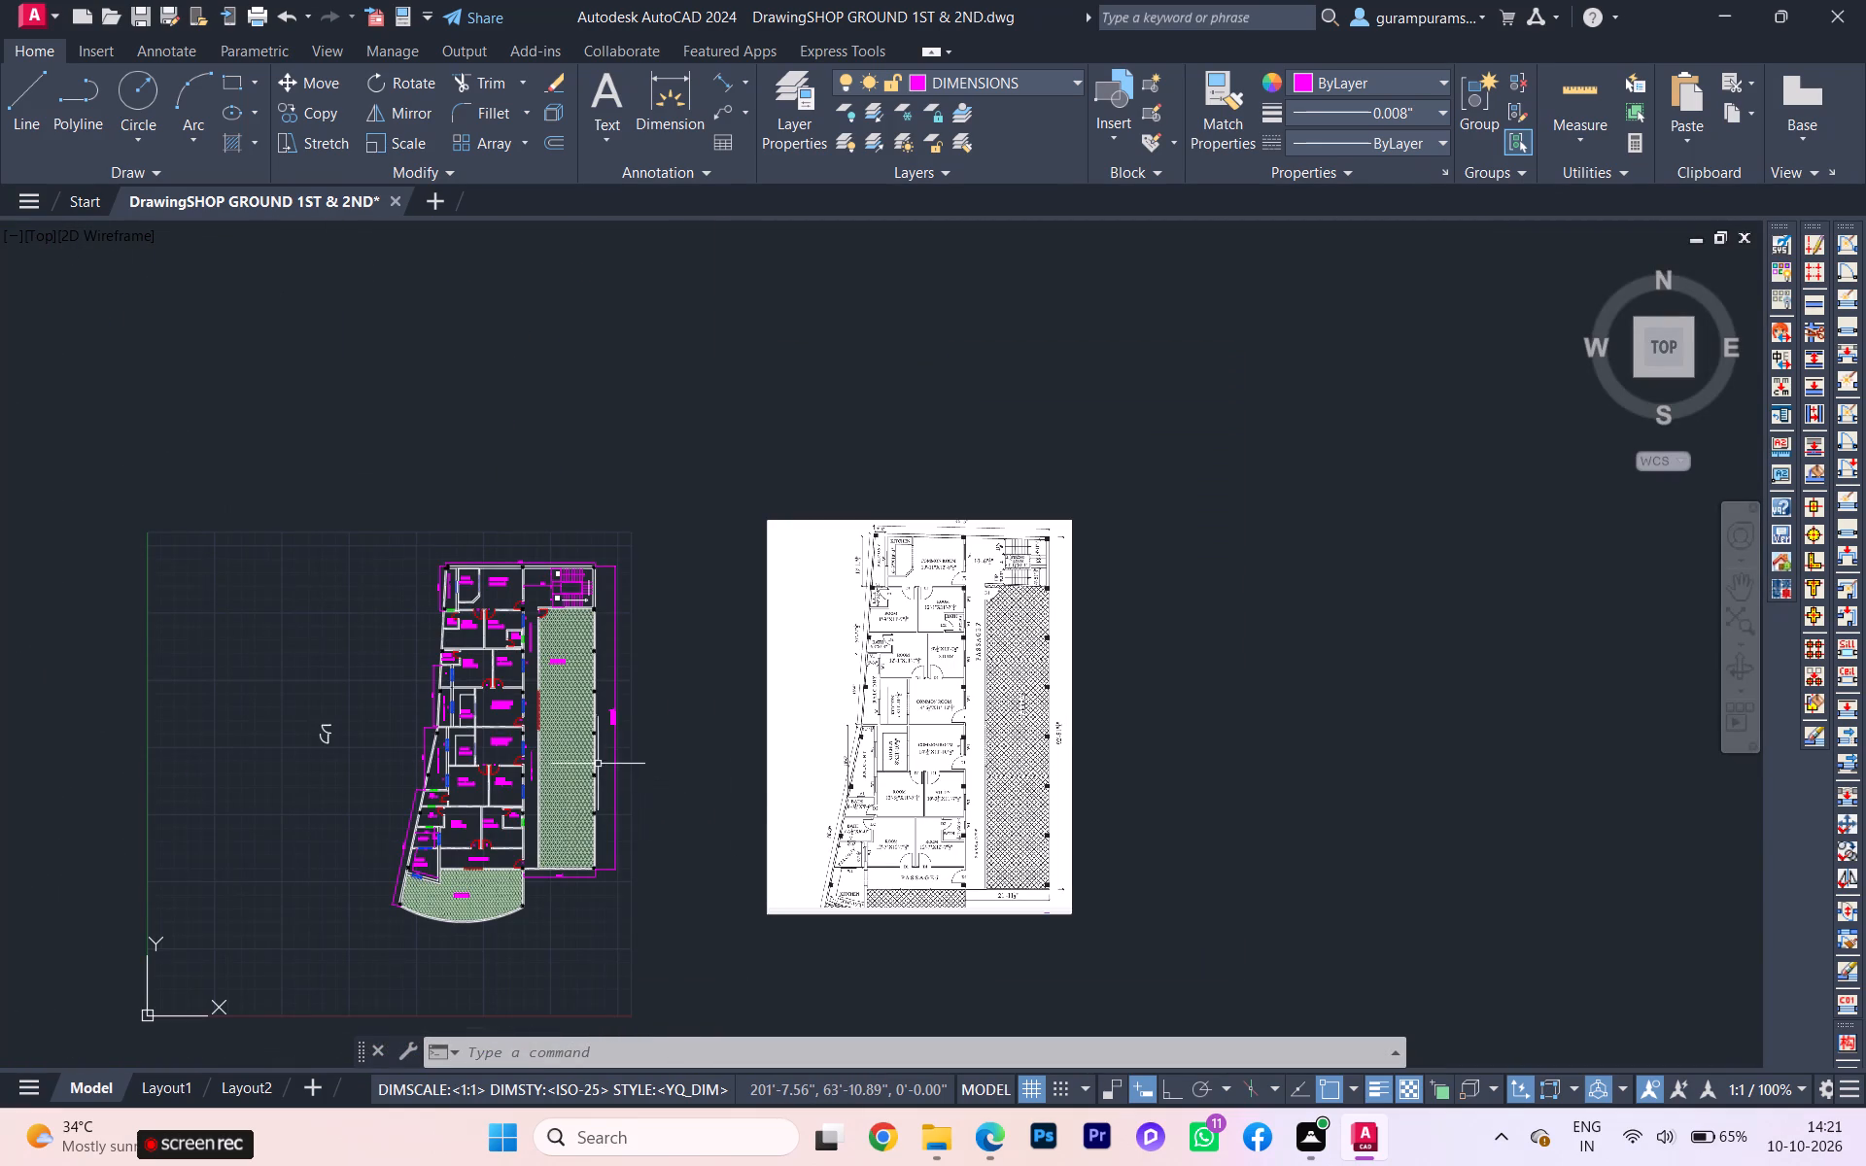
Add an aligned dimension of about 56'-8" outside the slanted west wall, from the bend between the two balconies to the terrace corner.
left_click(733, 82)
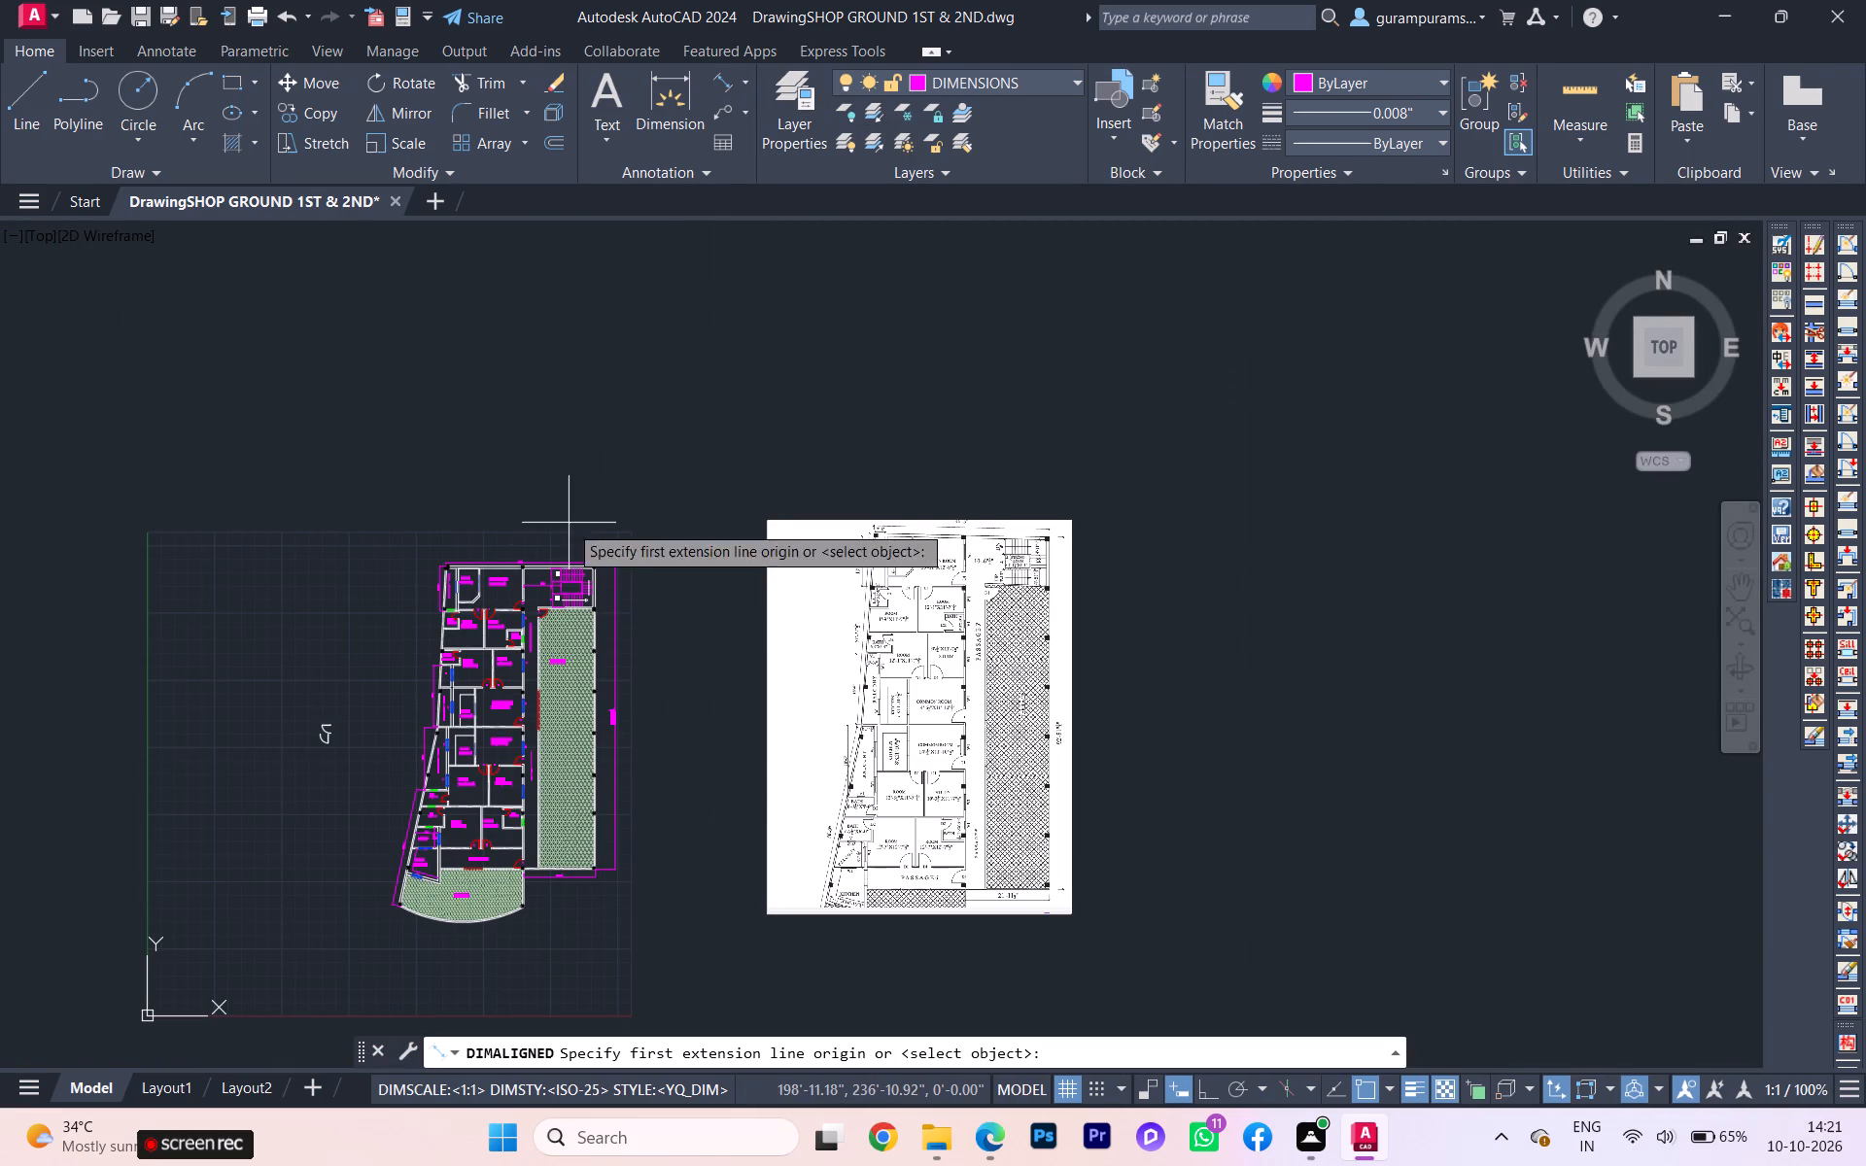
scroll(444, 723, "up", 5)
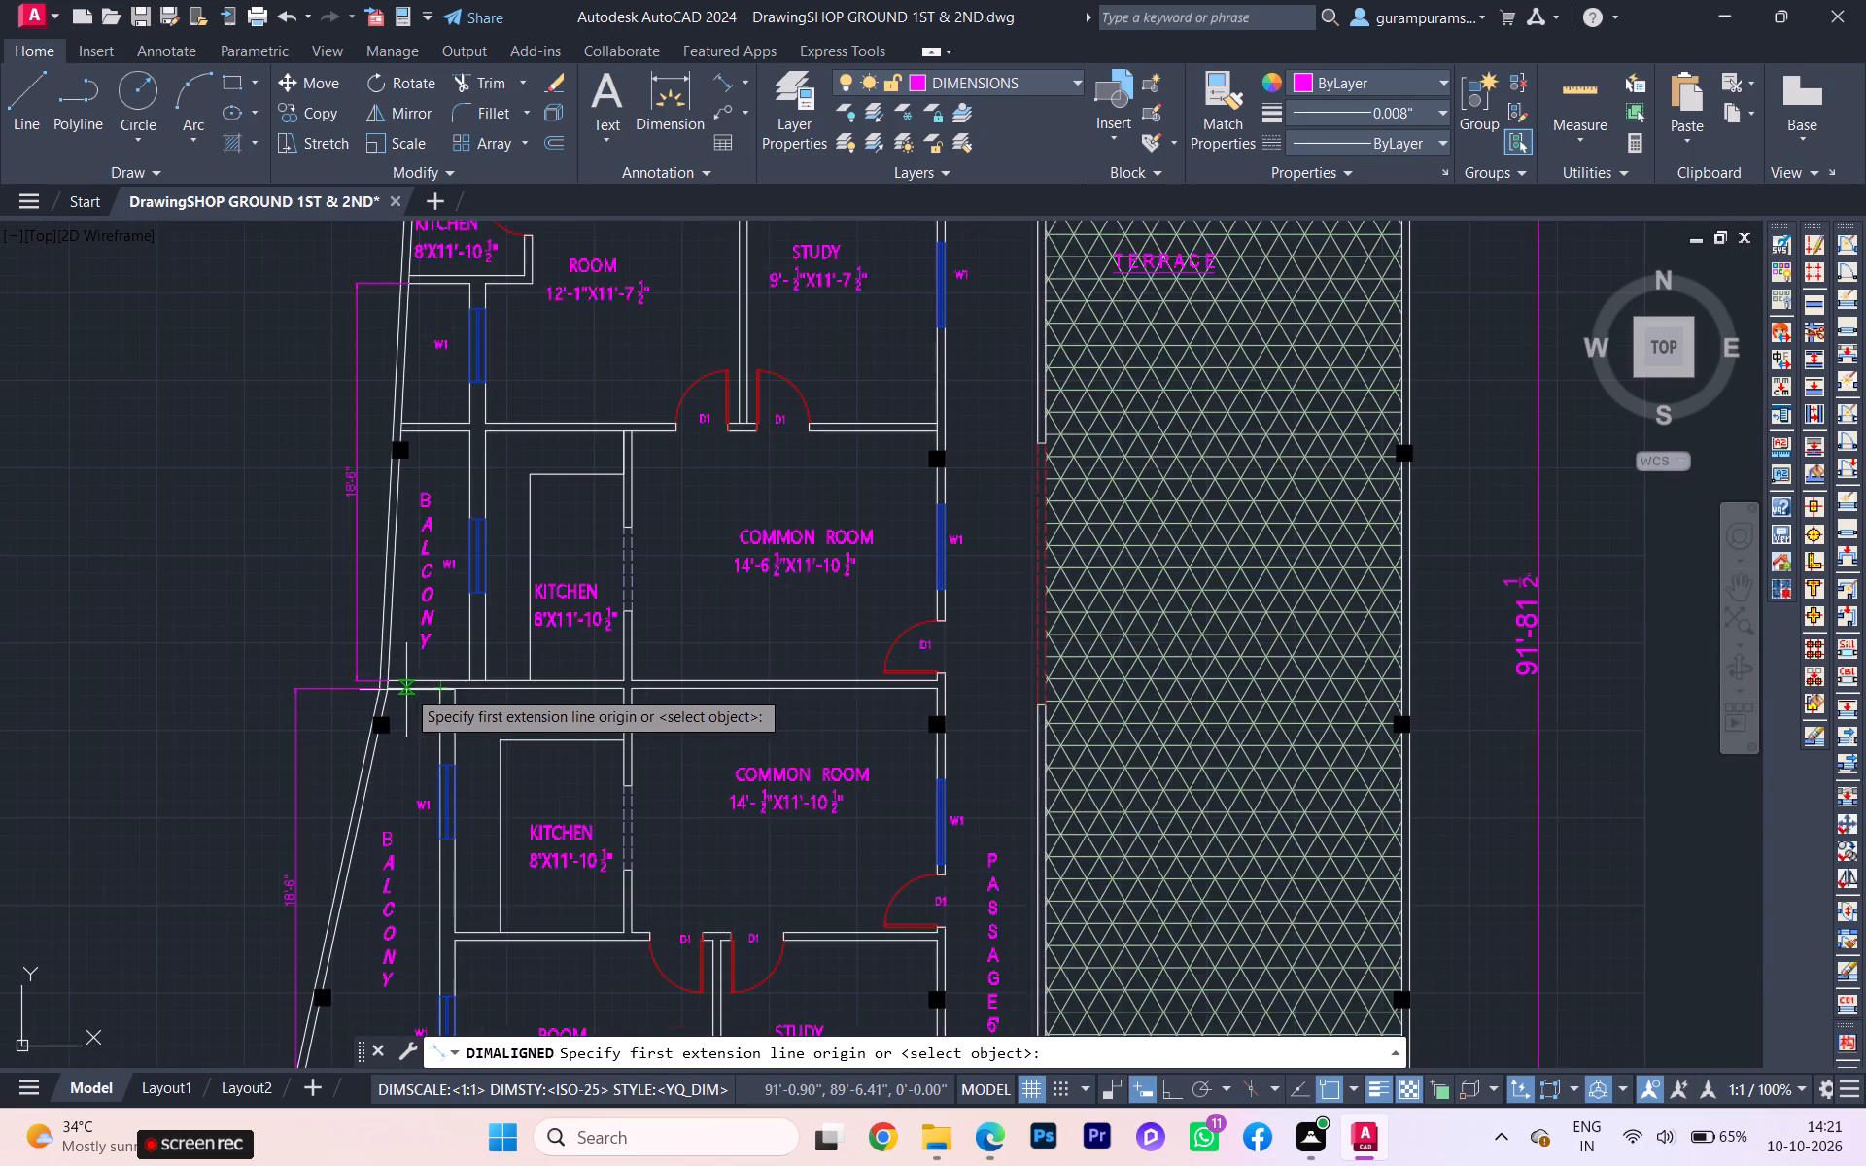
left_click(380, 694)
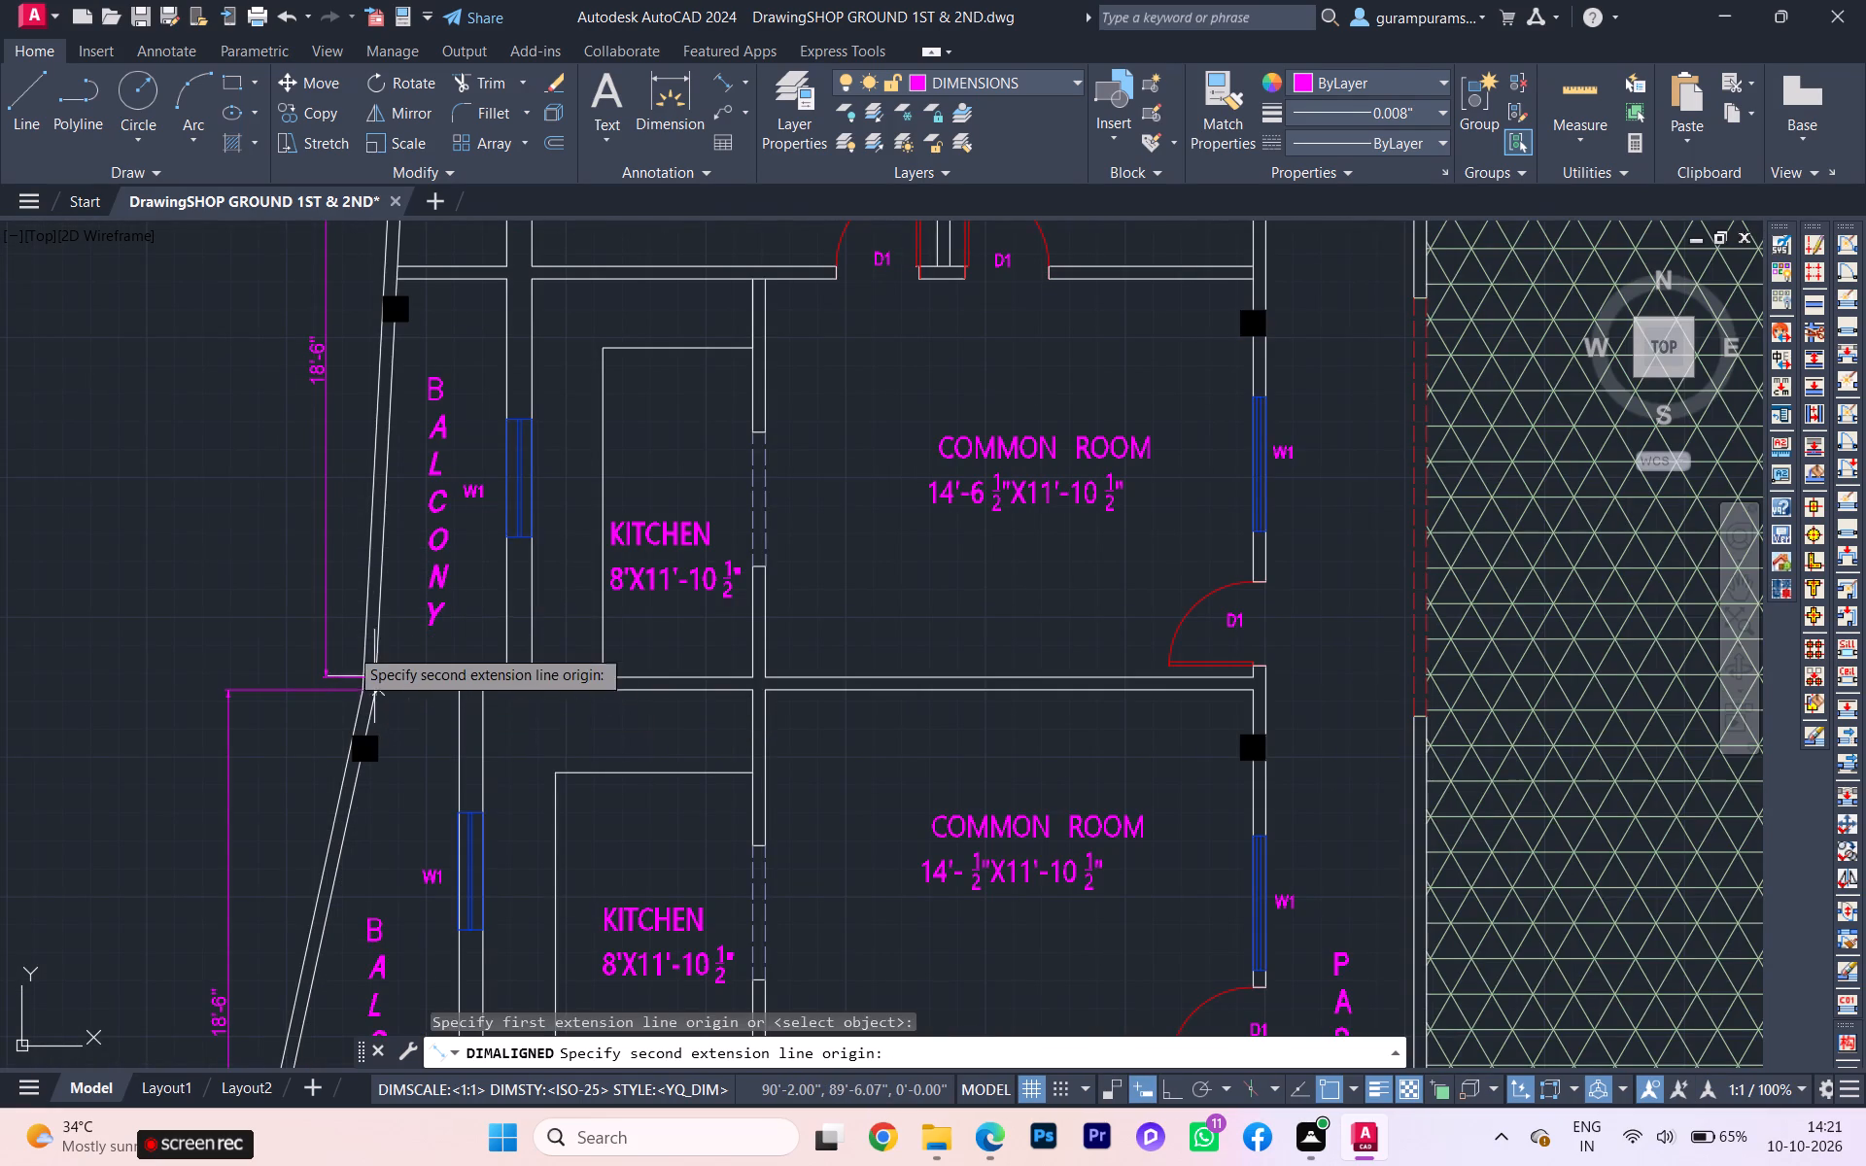
scroll(334, 636, "down", 5)
scroll(291, 913, "up", 3)
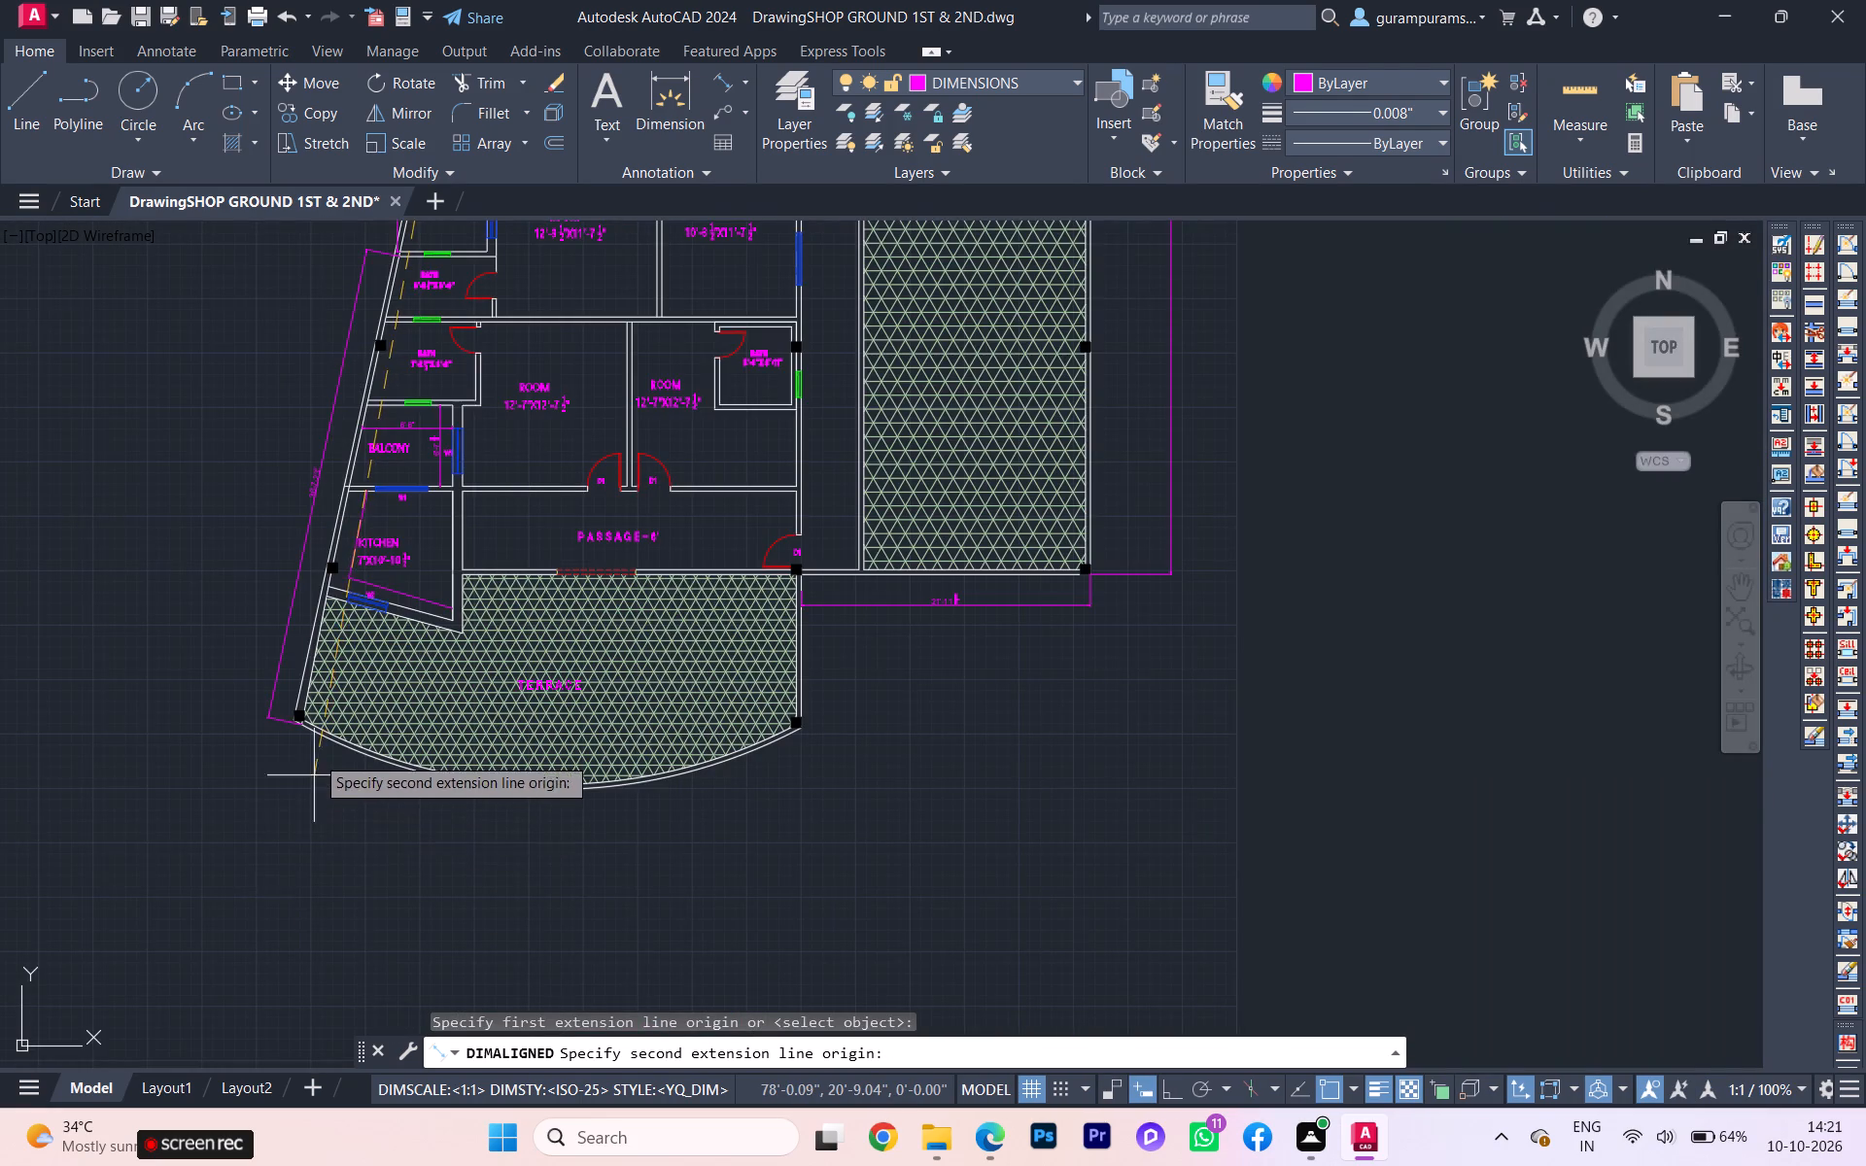
scroll(314, 747, "up", 3)
left_click(272, 683)
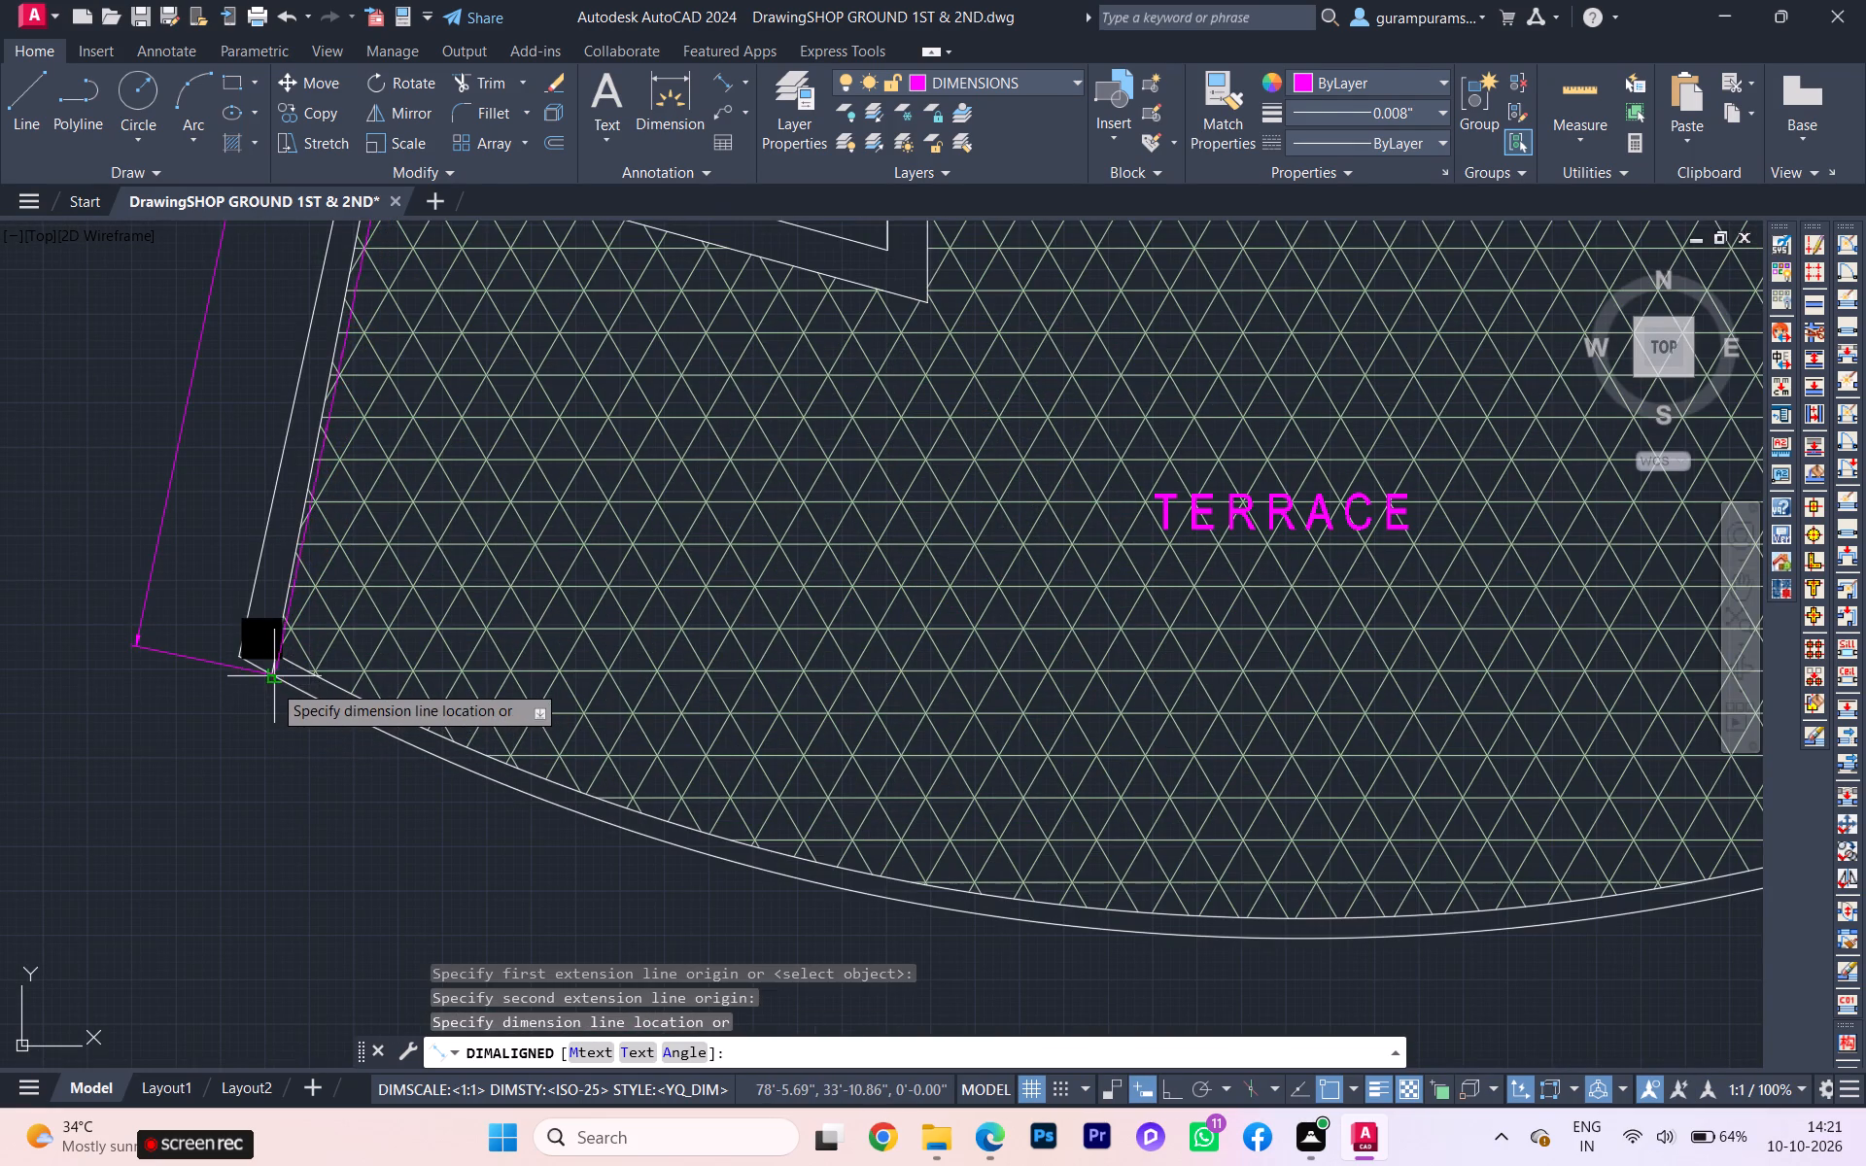
scroll(297, 729, "down", 2)
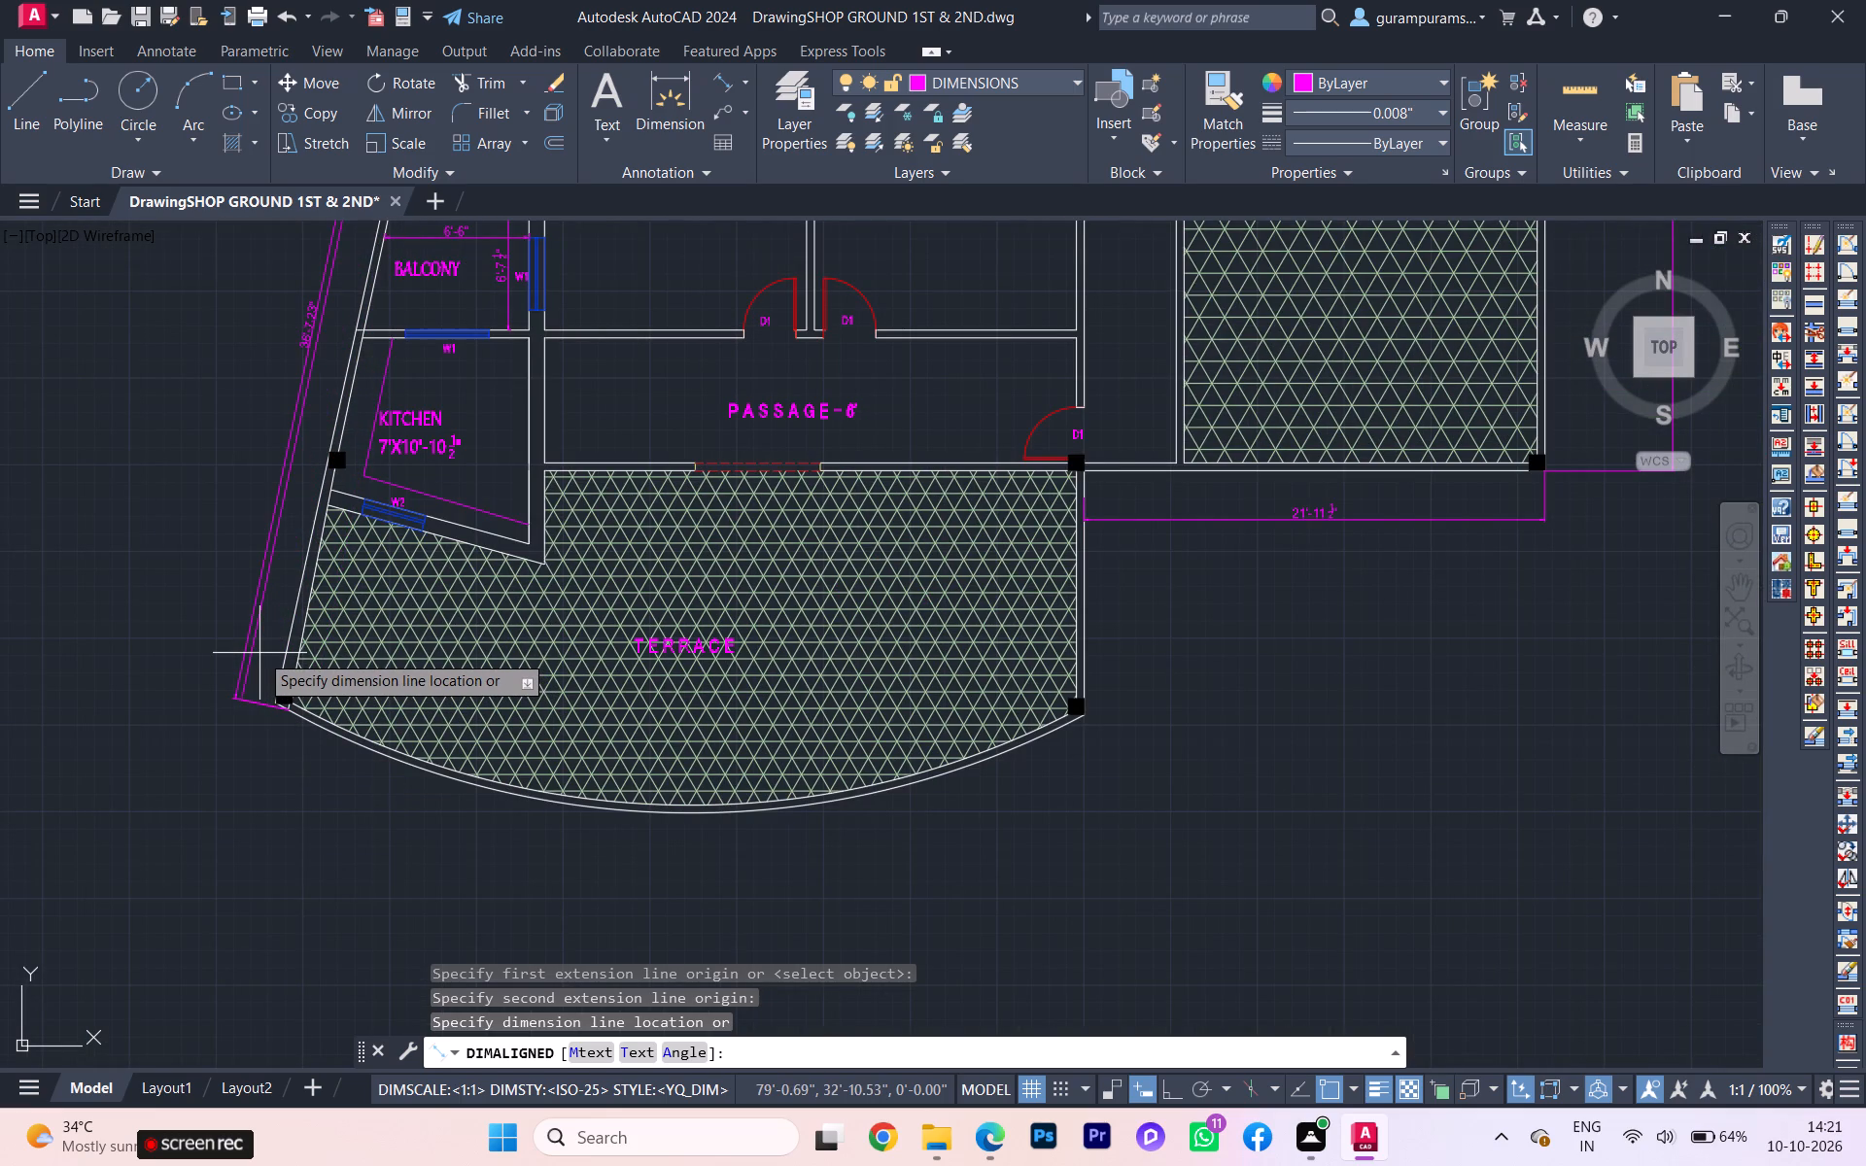
left_click(261, 653)
scroll(337, 707, "down", 1)
middle_click_drag(351, 735, 410, 1022)
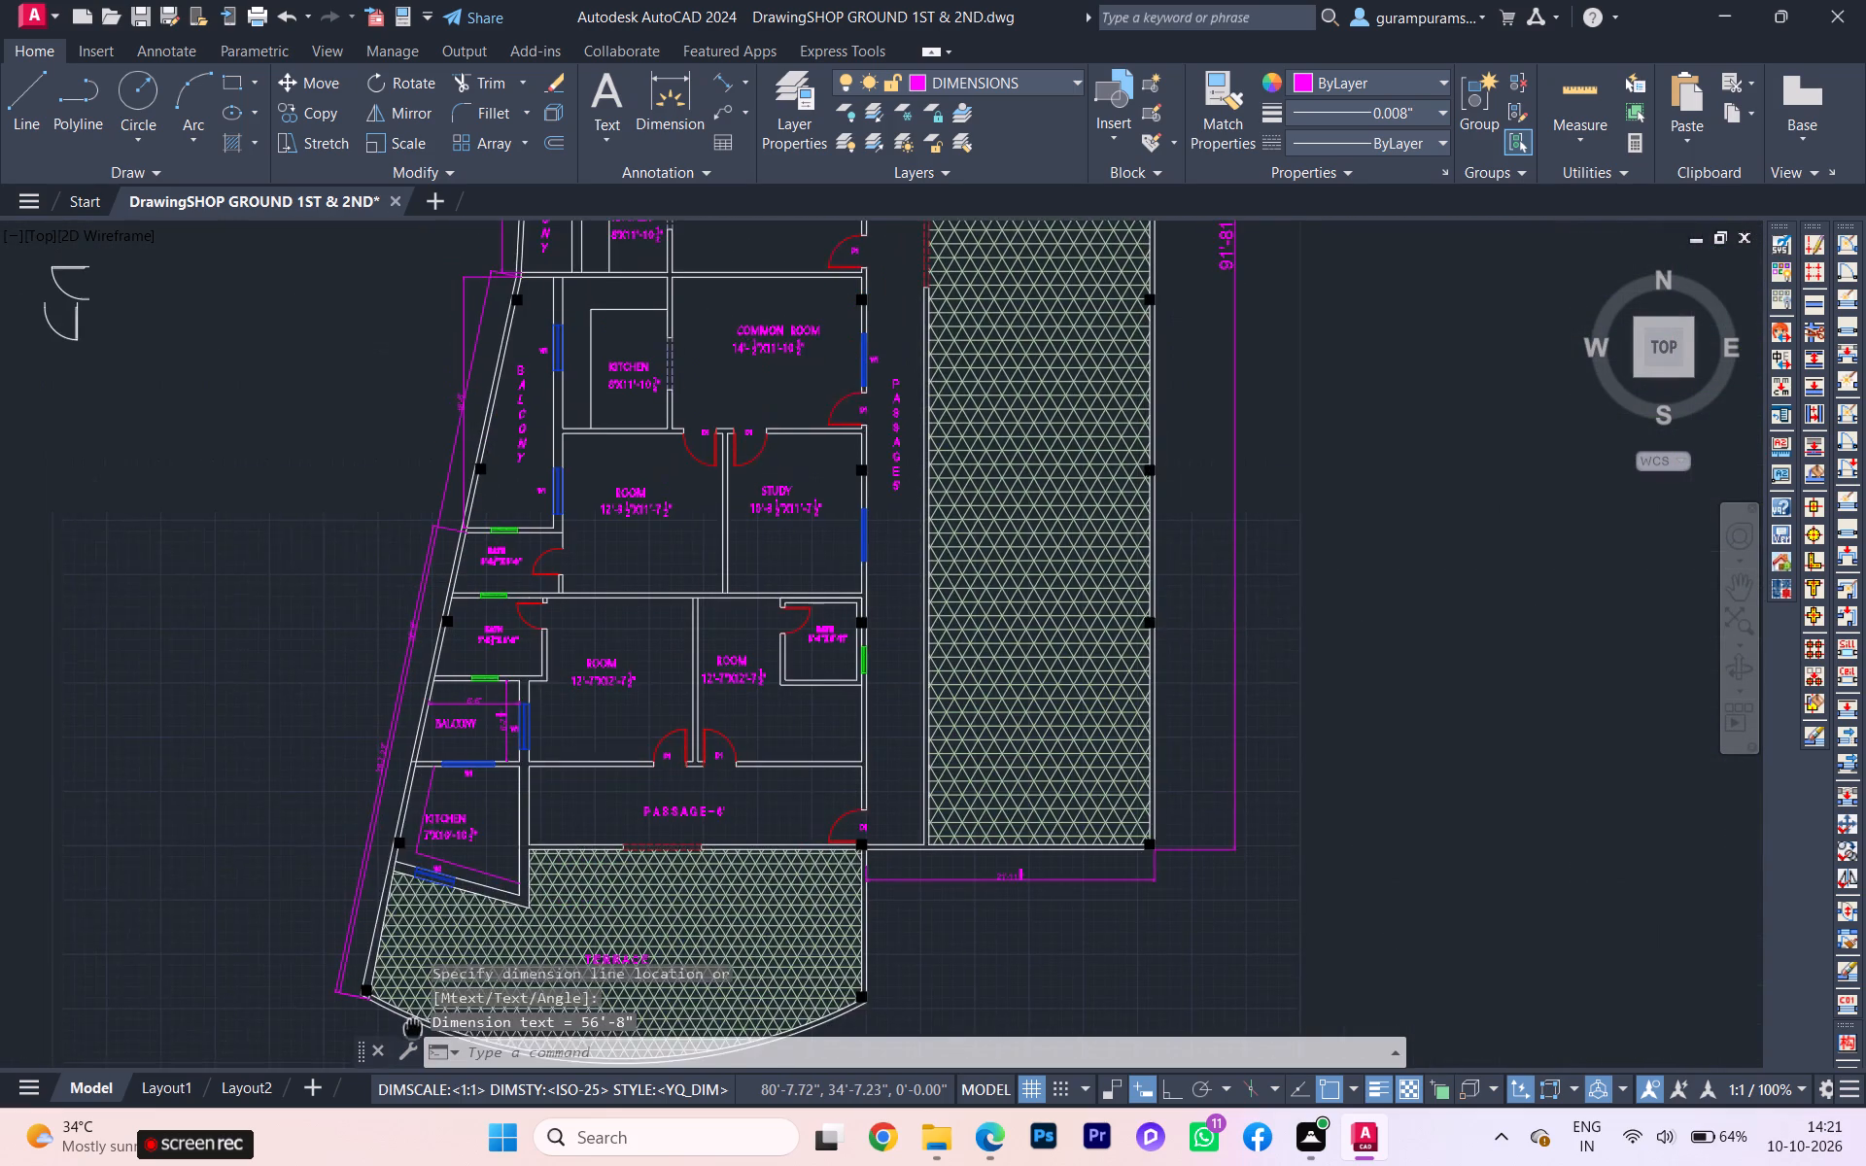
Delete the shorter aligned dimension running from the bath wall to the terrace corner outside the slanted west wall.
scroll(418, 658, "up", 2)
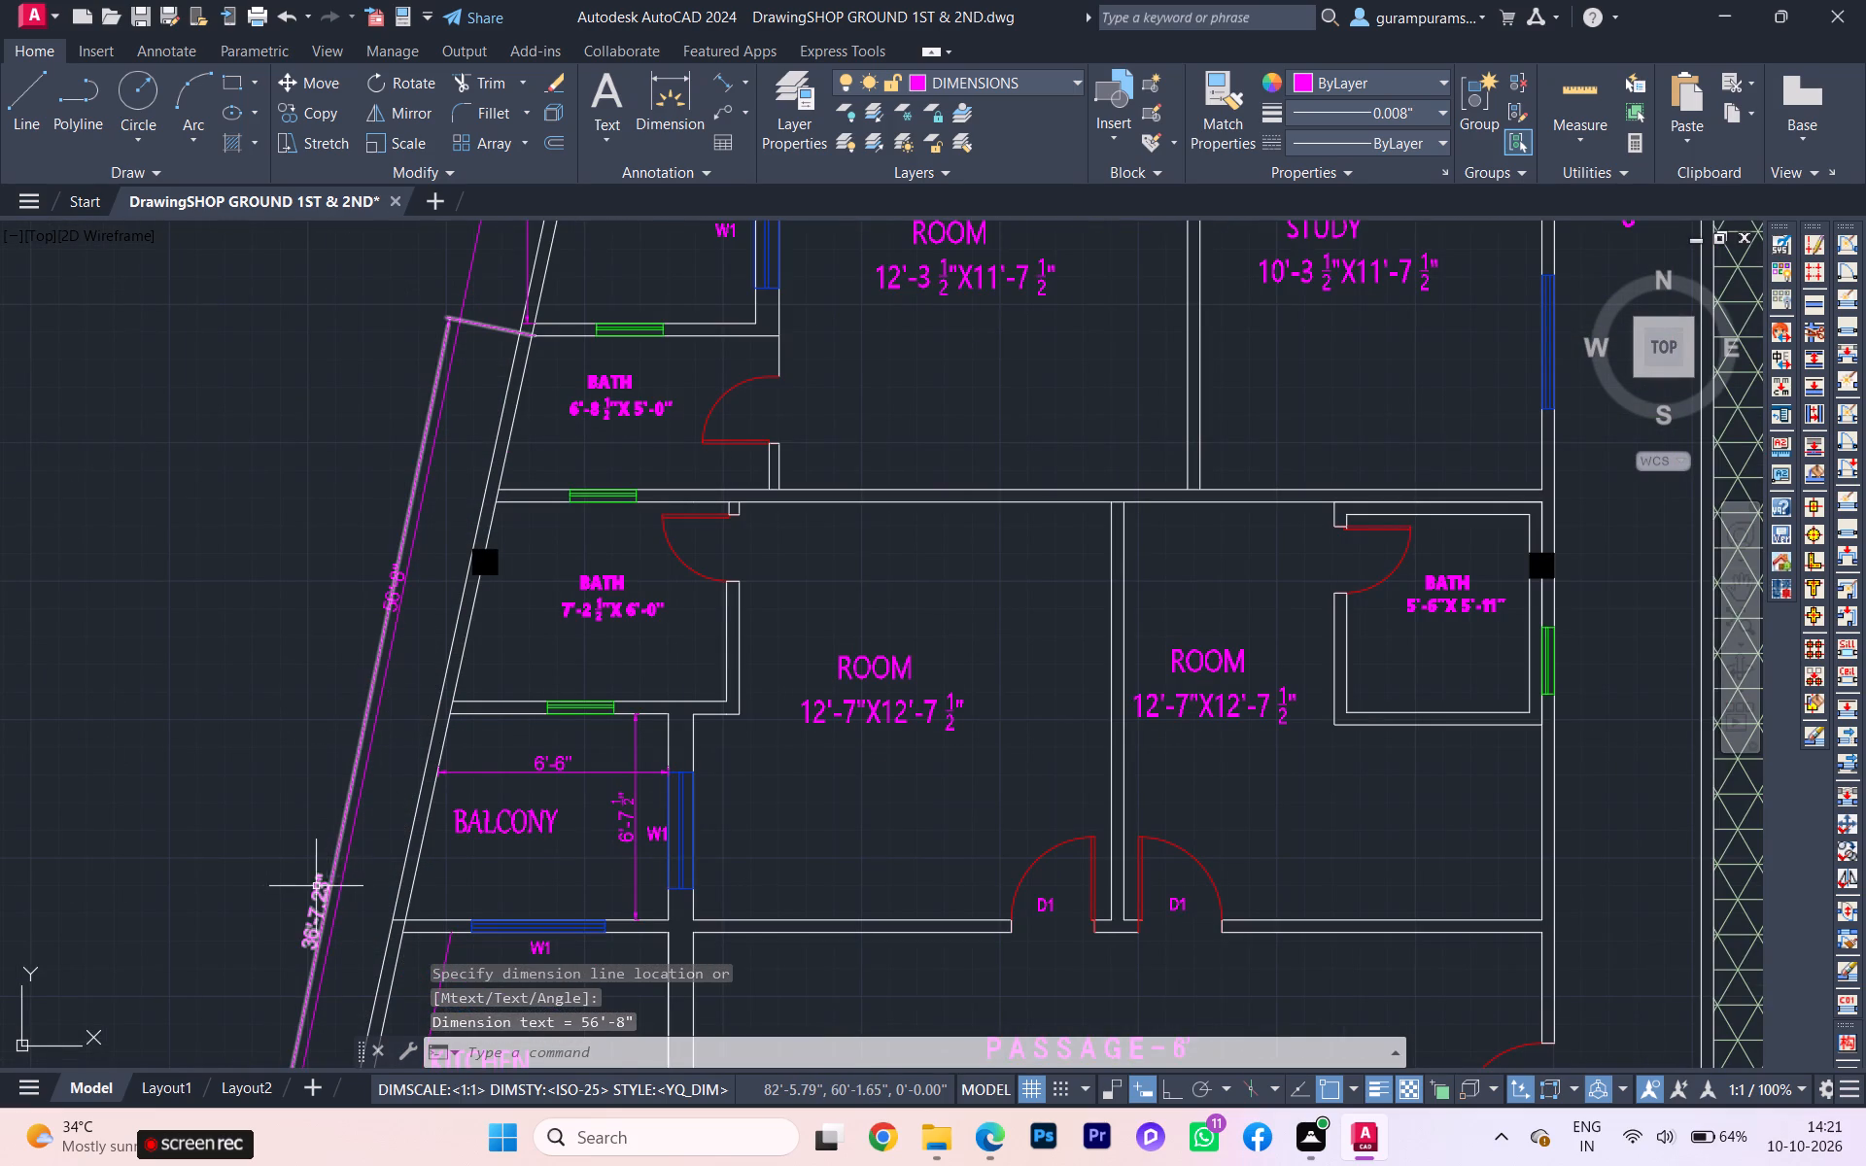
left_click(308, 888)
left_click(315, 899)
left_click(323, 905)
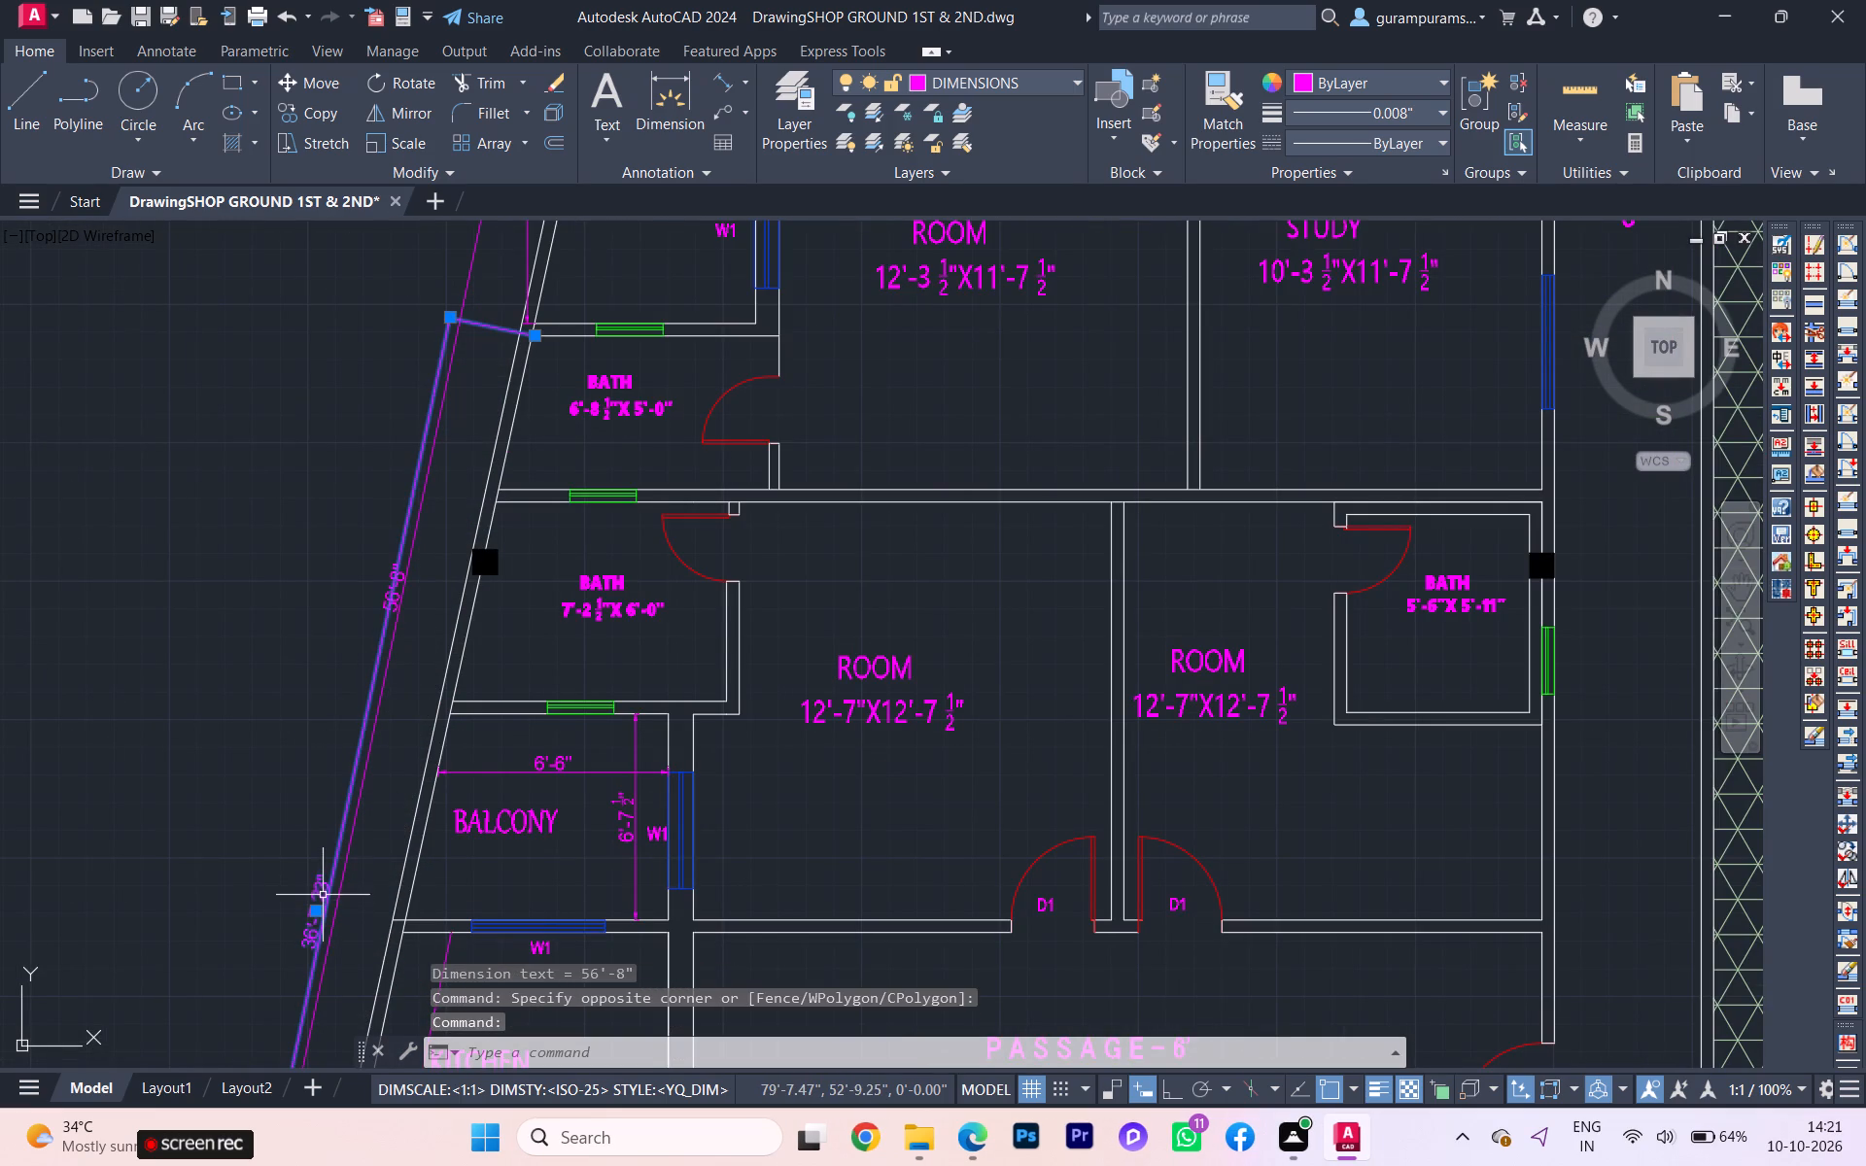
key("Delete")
Override the text of the full-length aligned dimension along the slanted west wall with 56'-9", matching the reference plan.
scroll(48, 861, "down", 3)
scroll(752, 912, "down", 1)
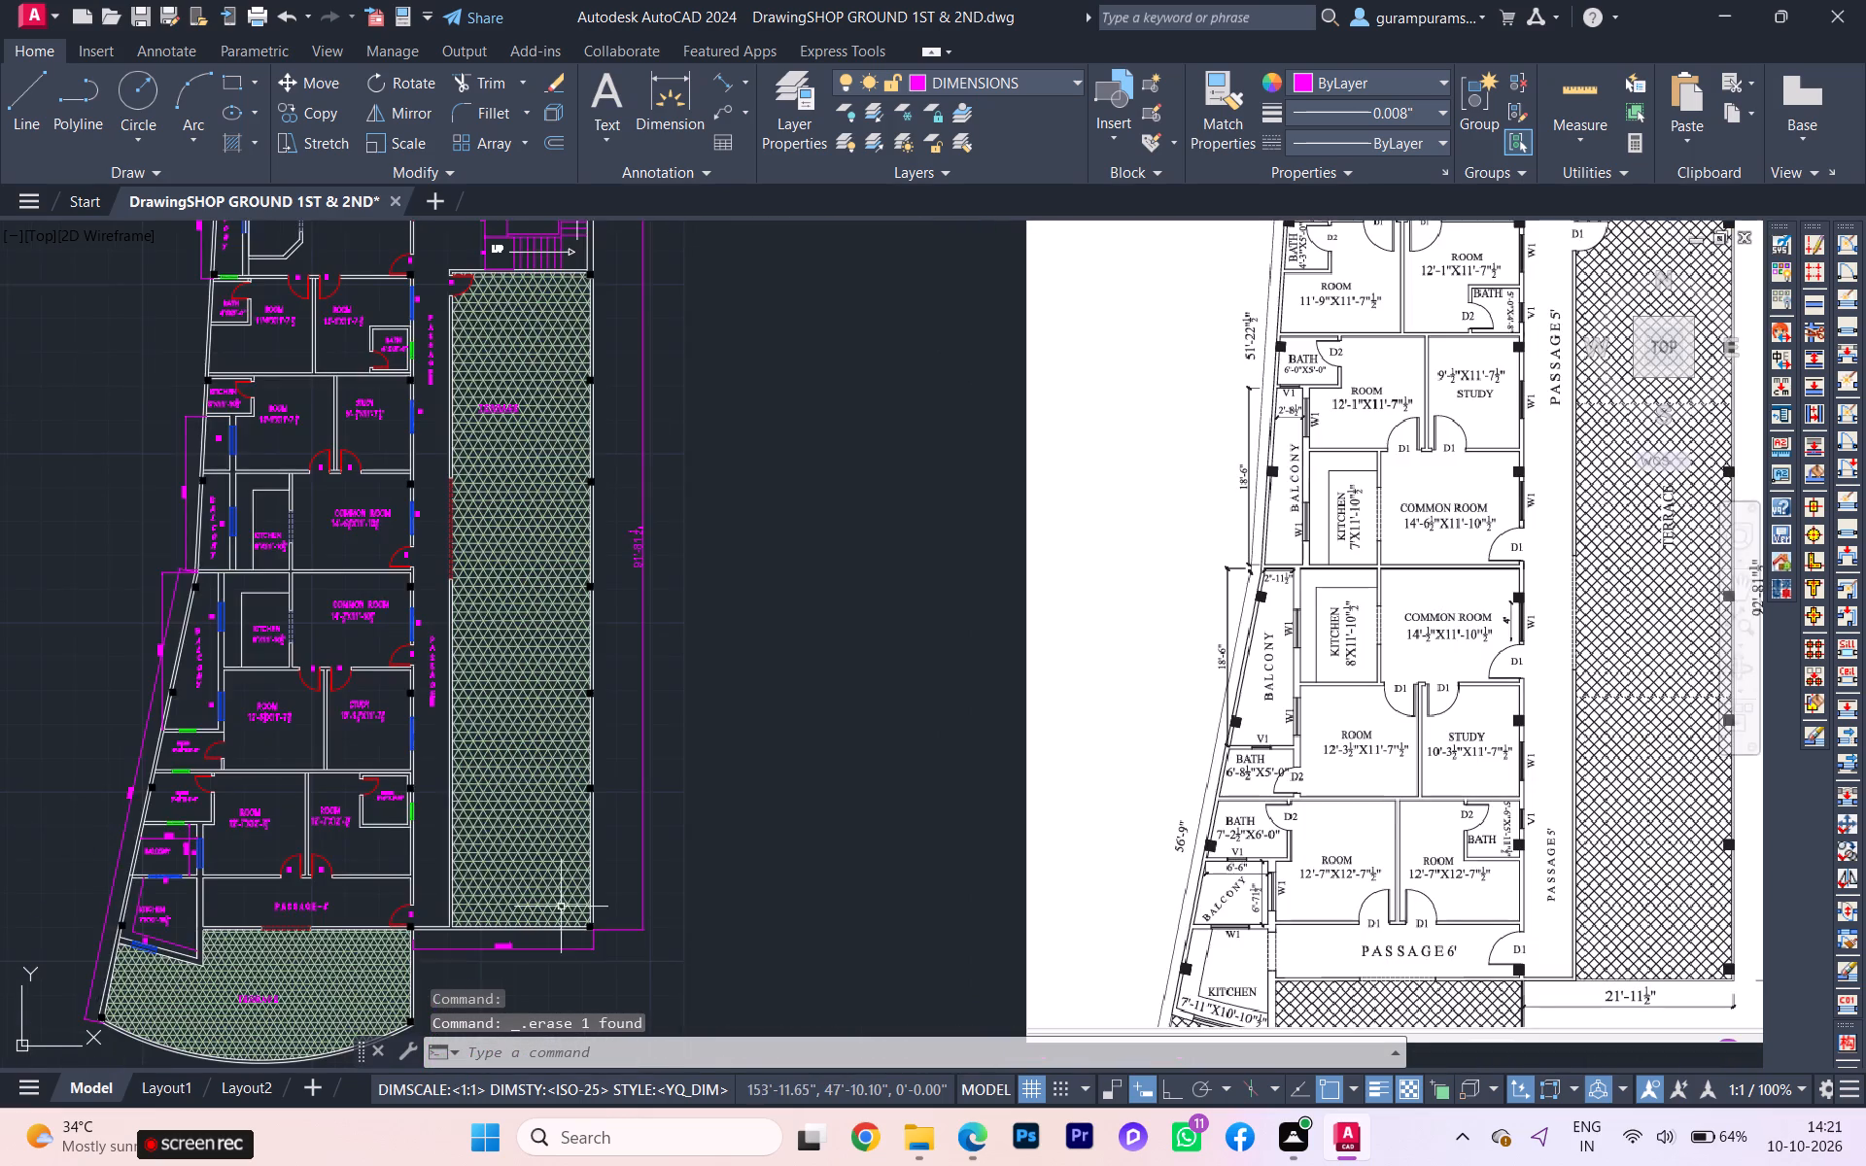
scroll(1096, 937, "up", 2)
scroll(1120, 918, "down", 2)
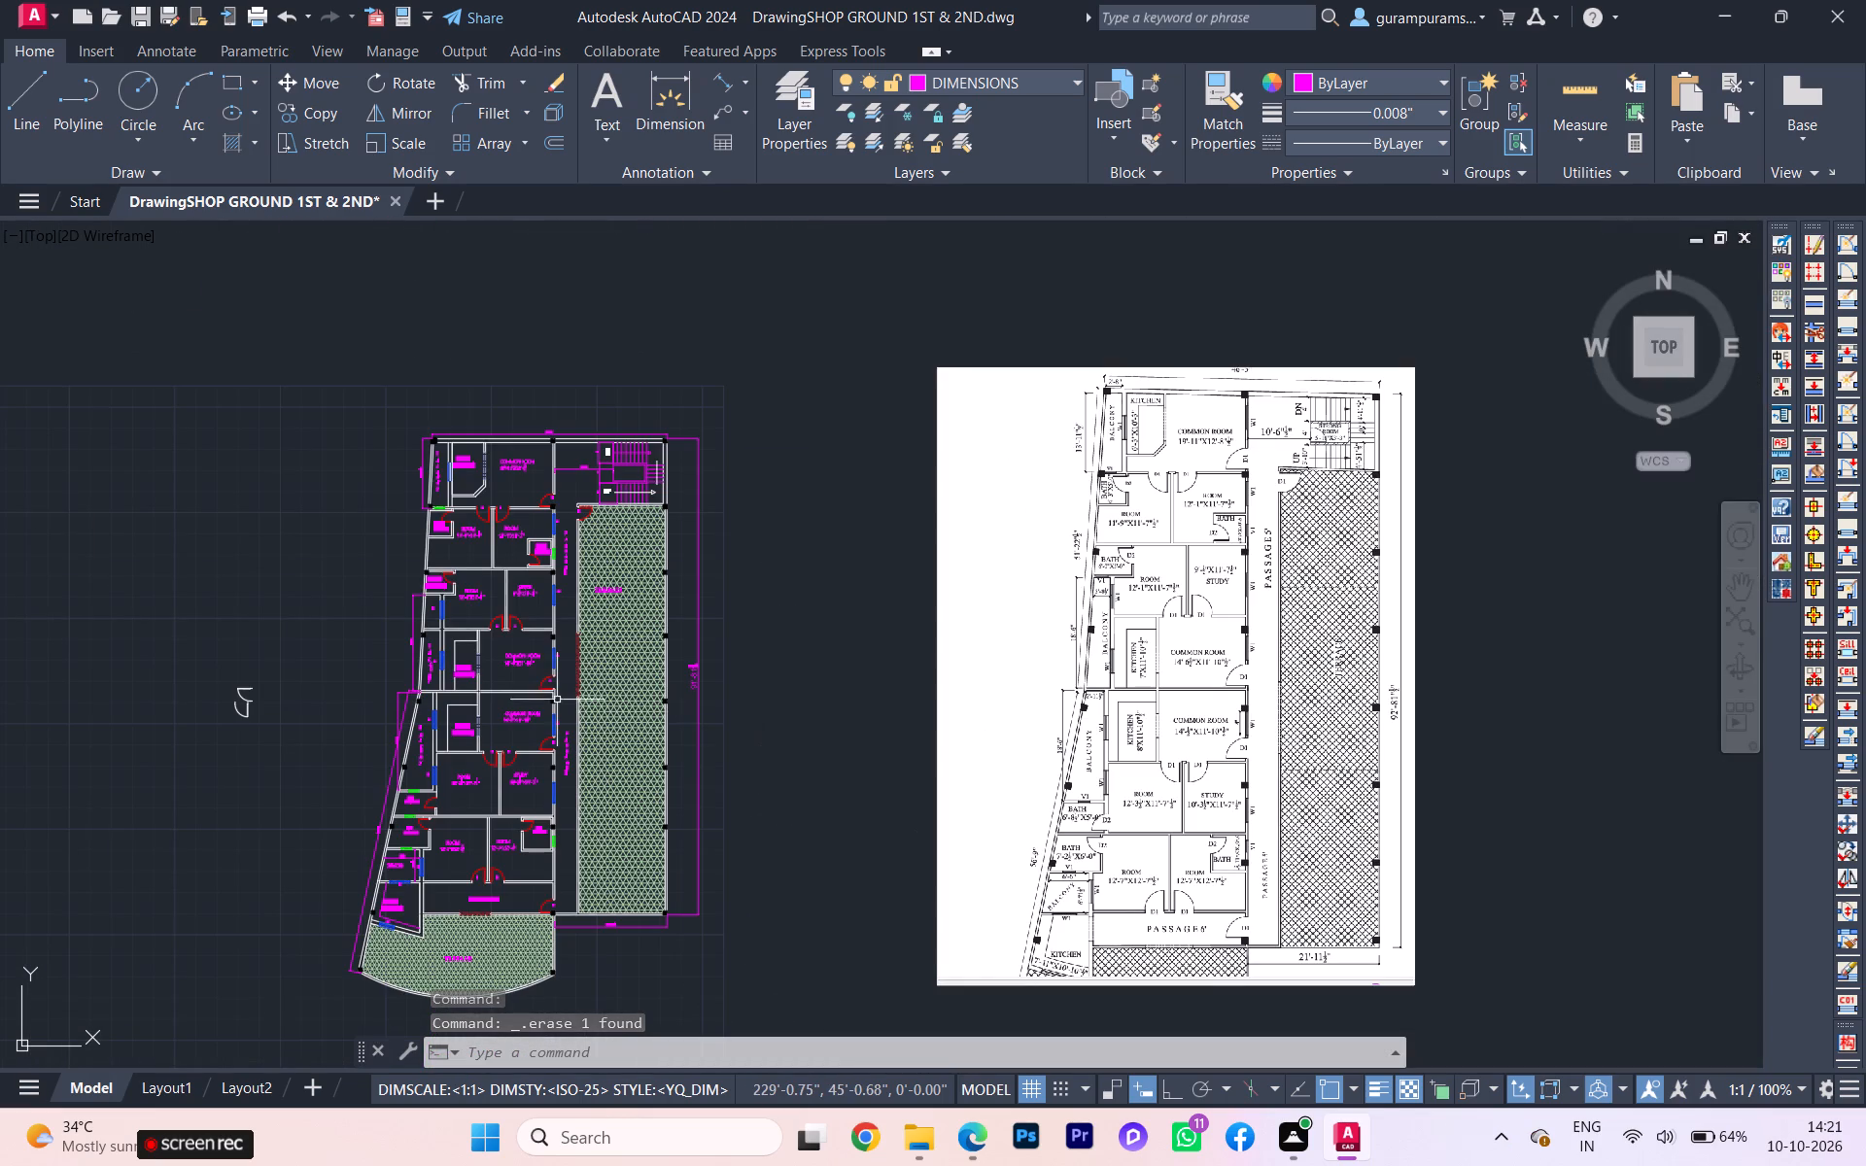
scroll(412, 809, "up", 3)
scroll(328, 824, "up", 2)
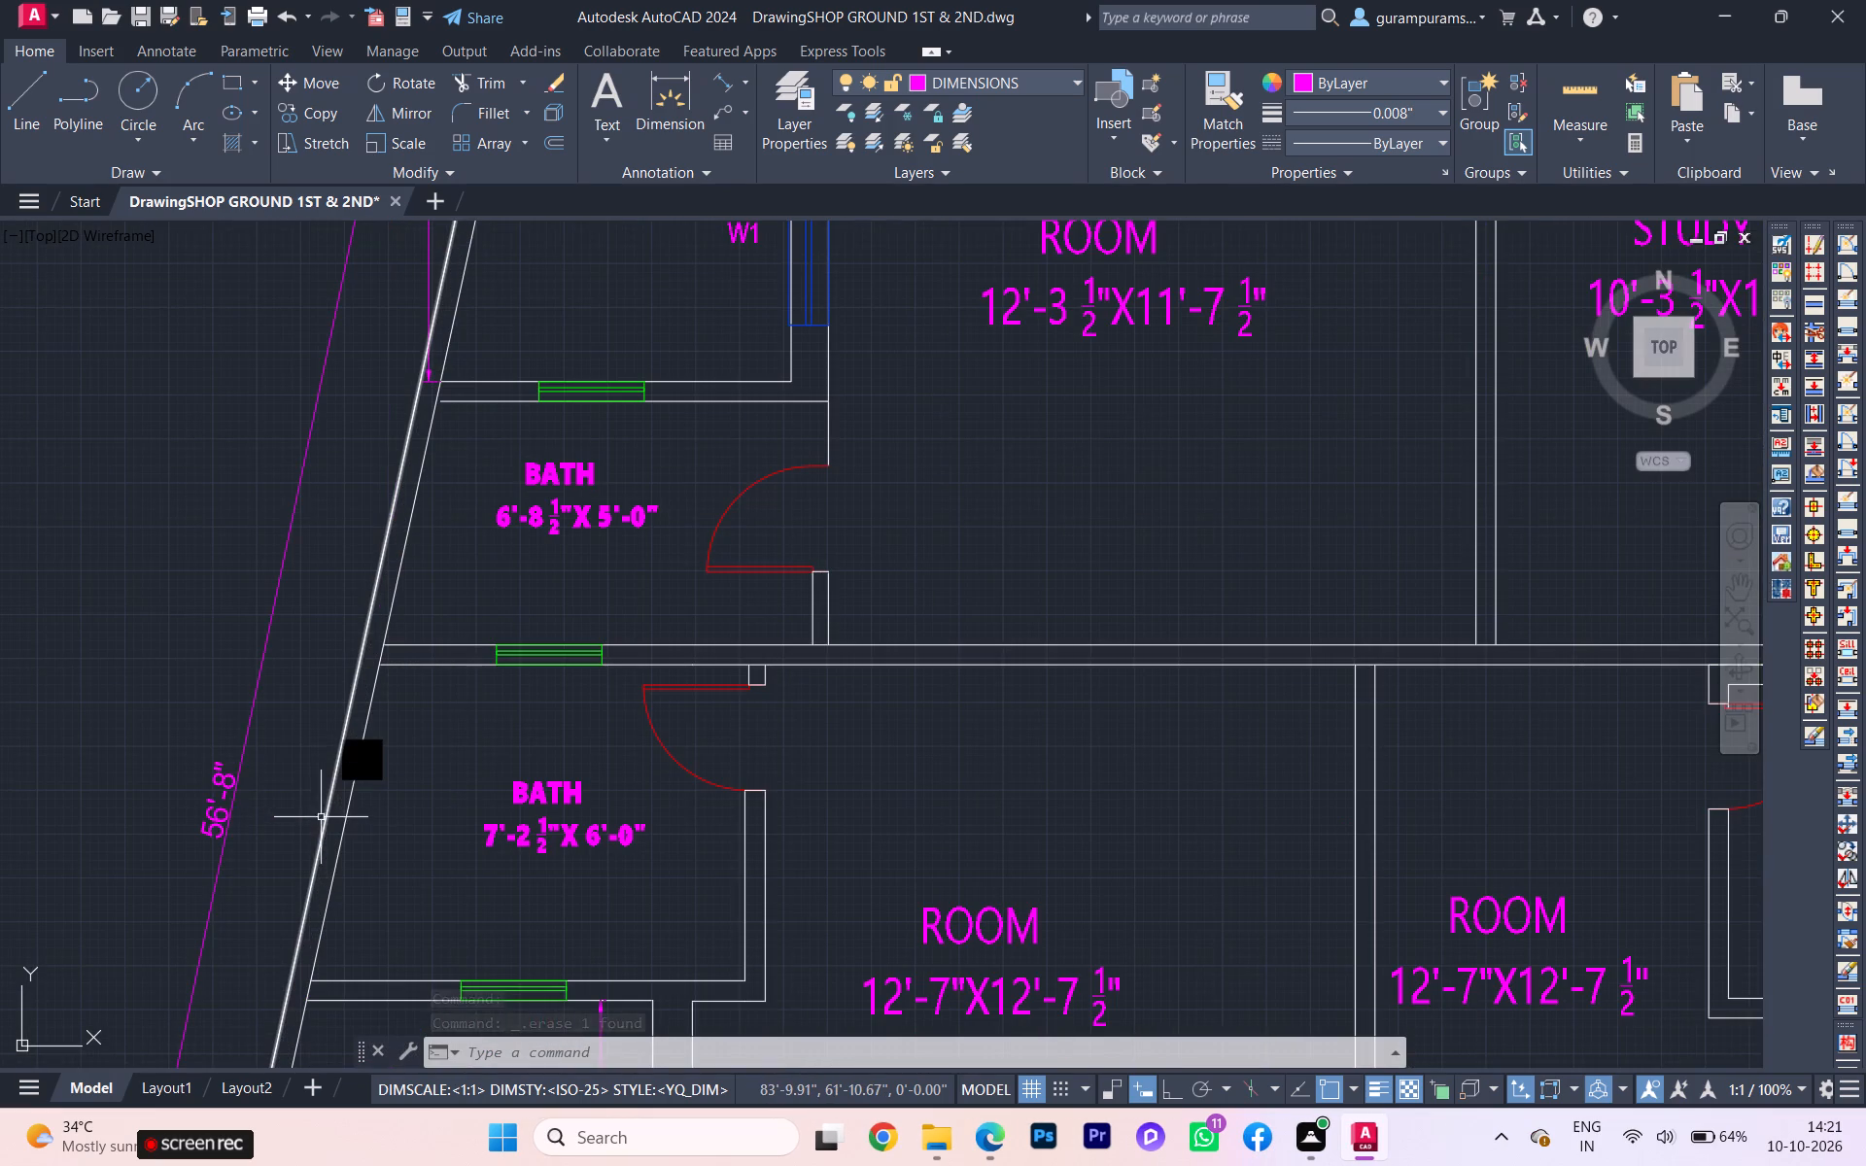
double_click(232, 780)
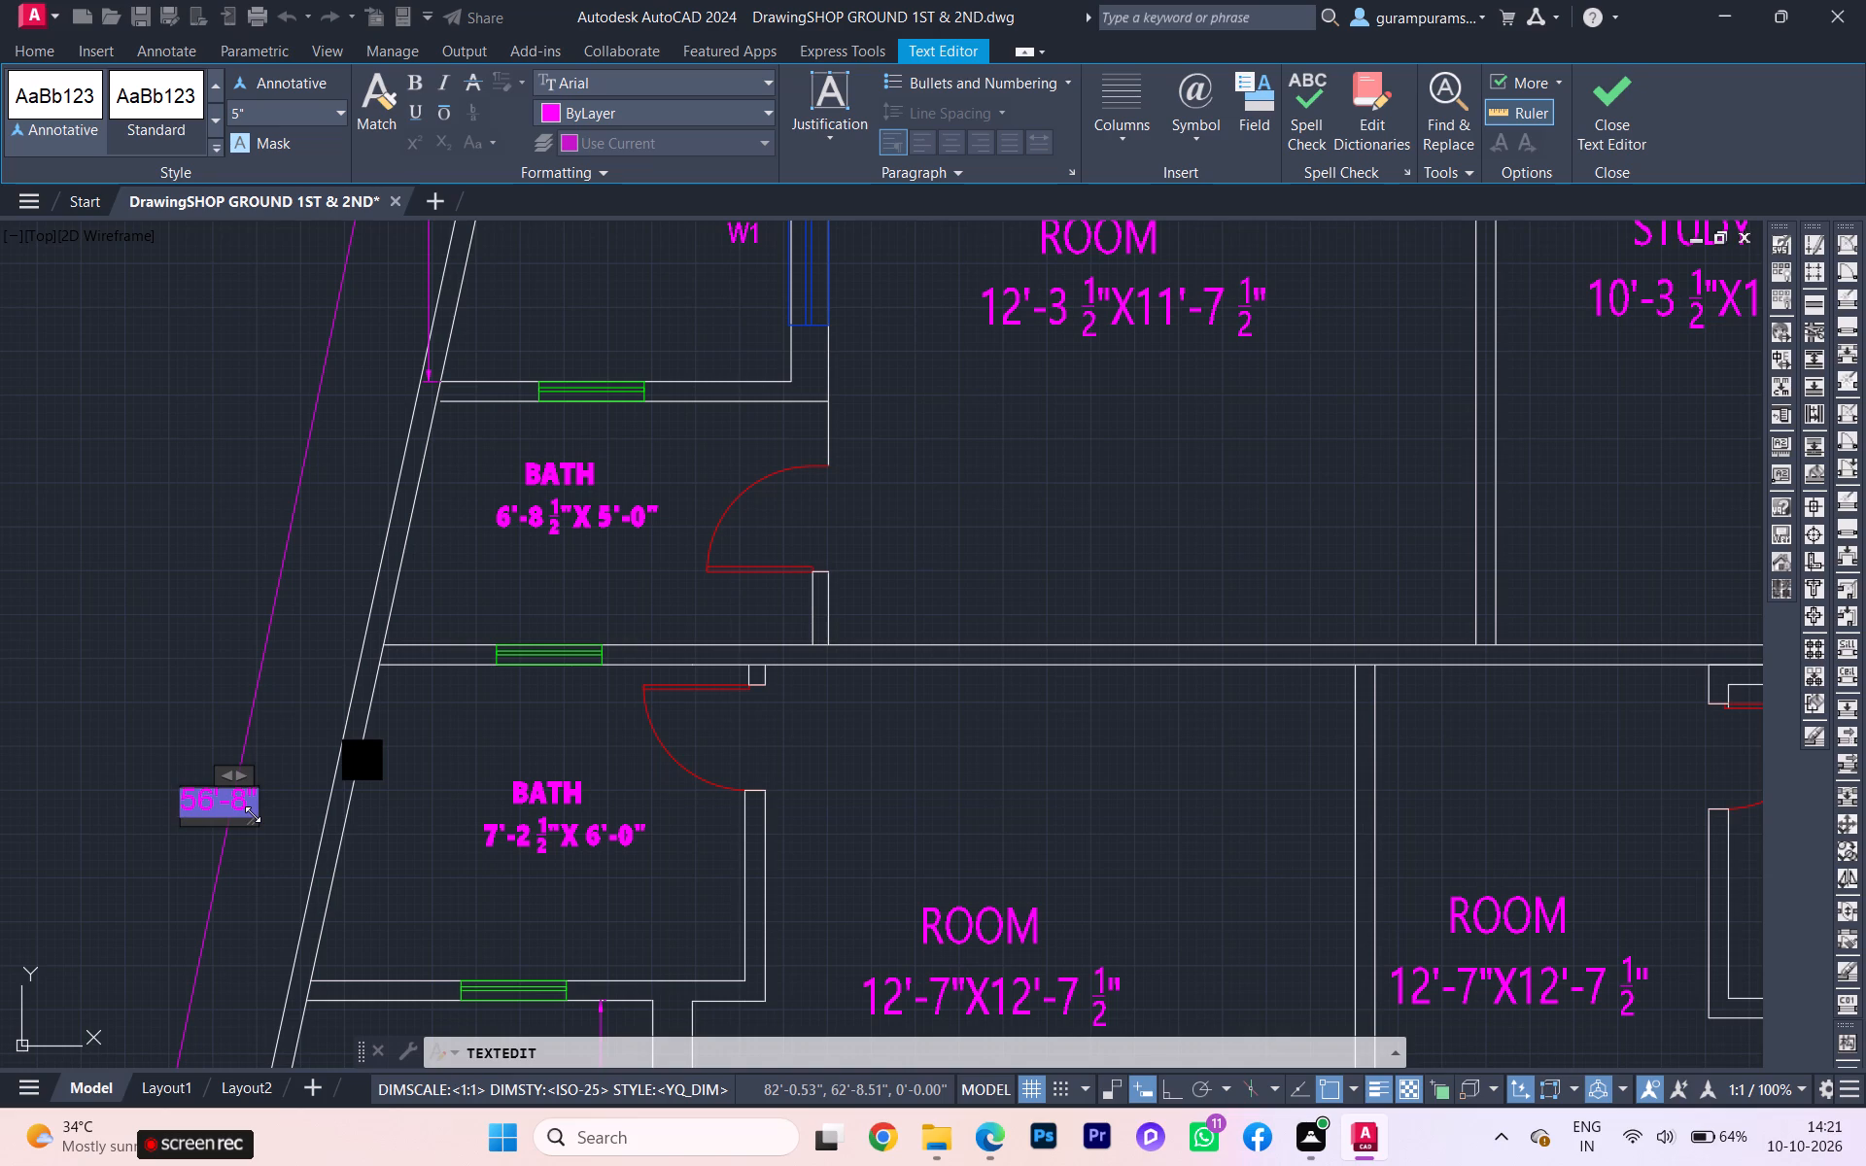
type("56")
key("Right")
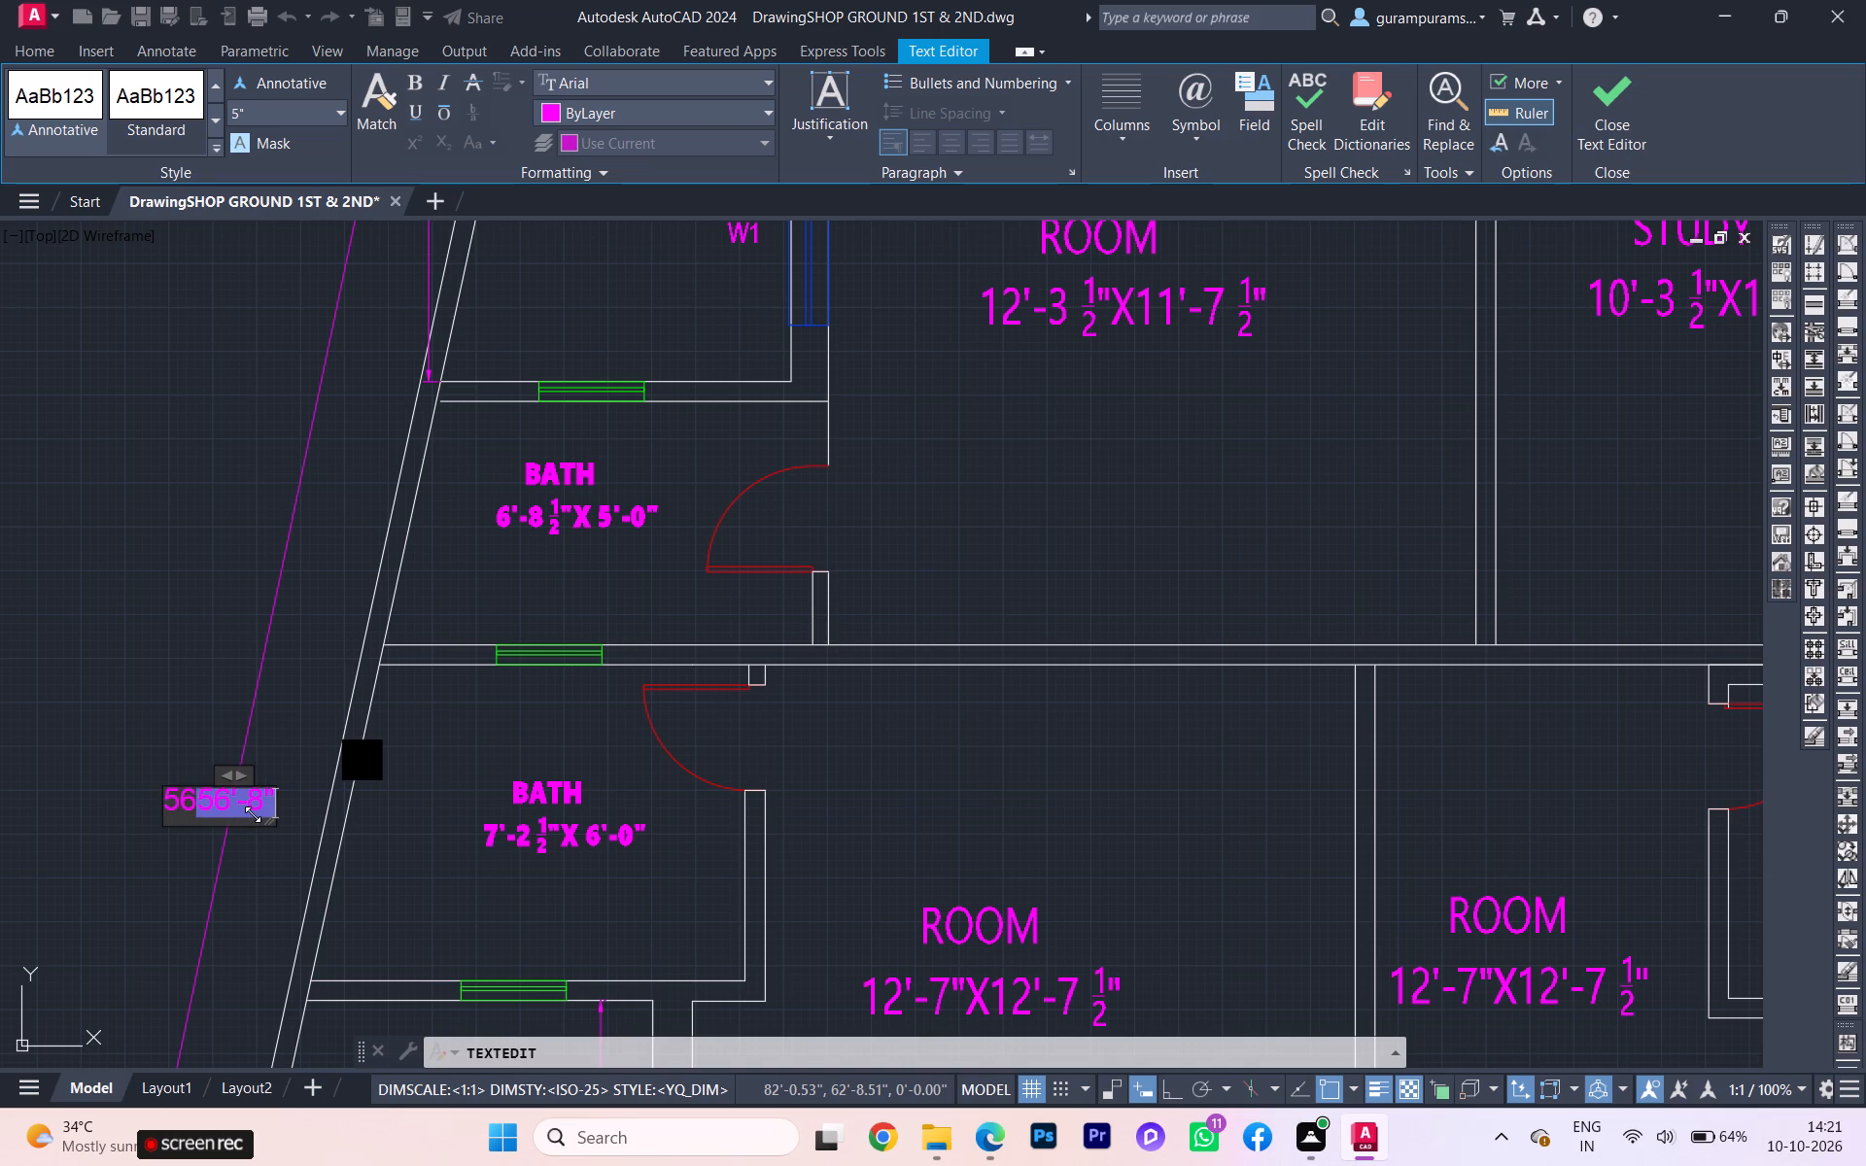
key("Right")
key("Right")
key("BackSpace")
key("BackSpace")
key("BackSpace")
key("BackSpace")
key("BackSpace")
key("BackSpace")
key("BackSpace")
key("BackSpace")
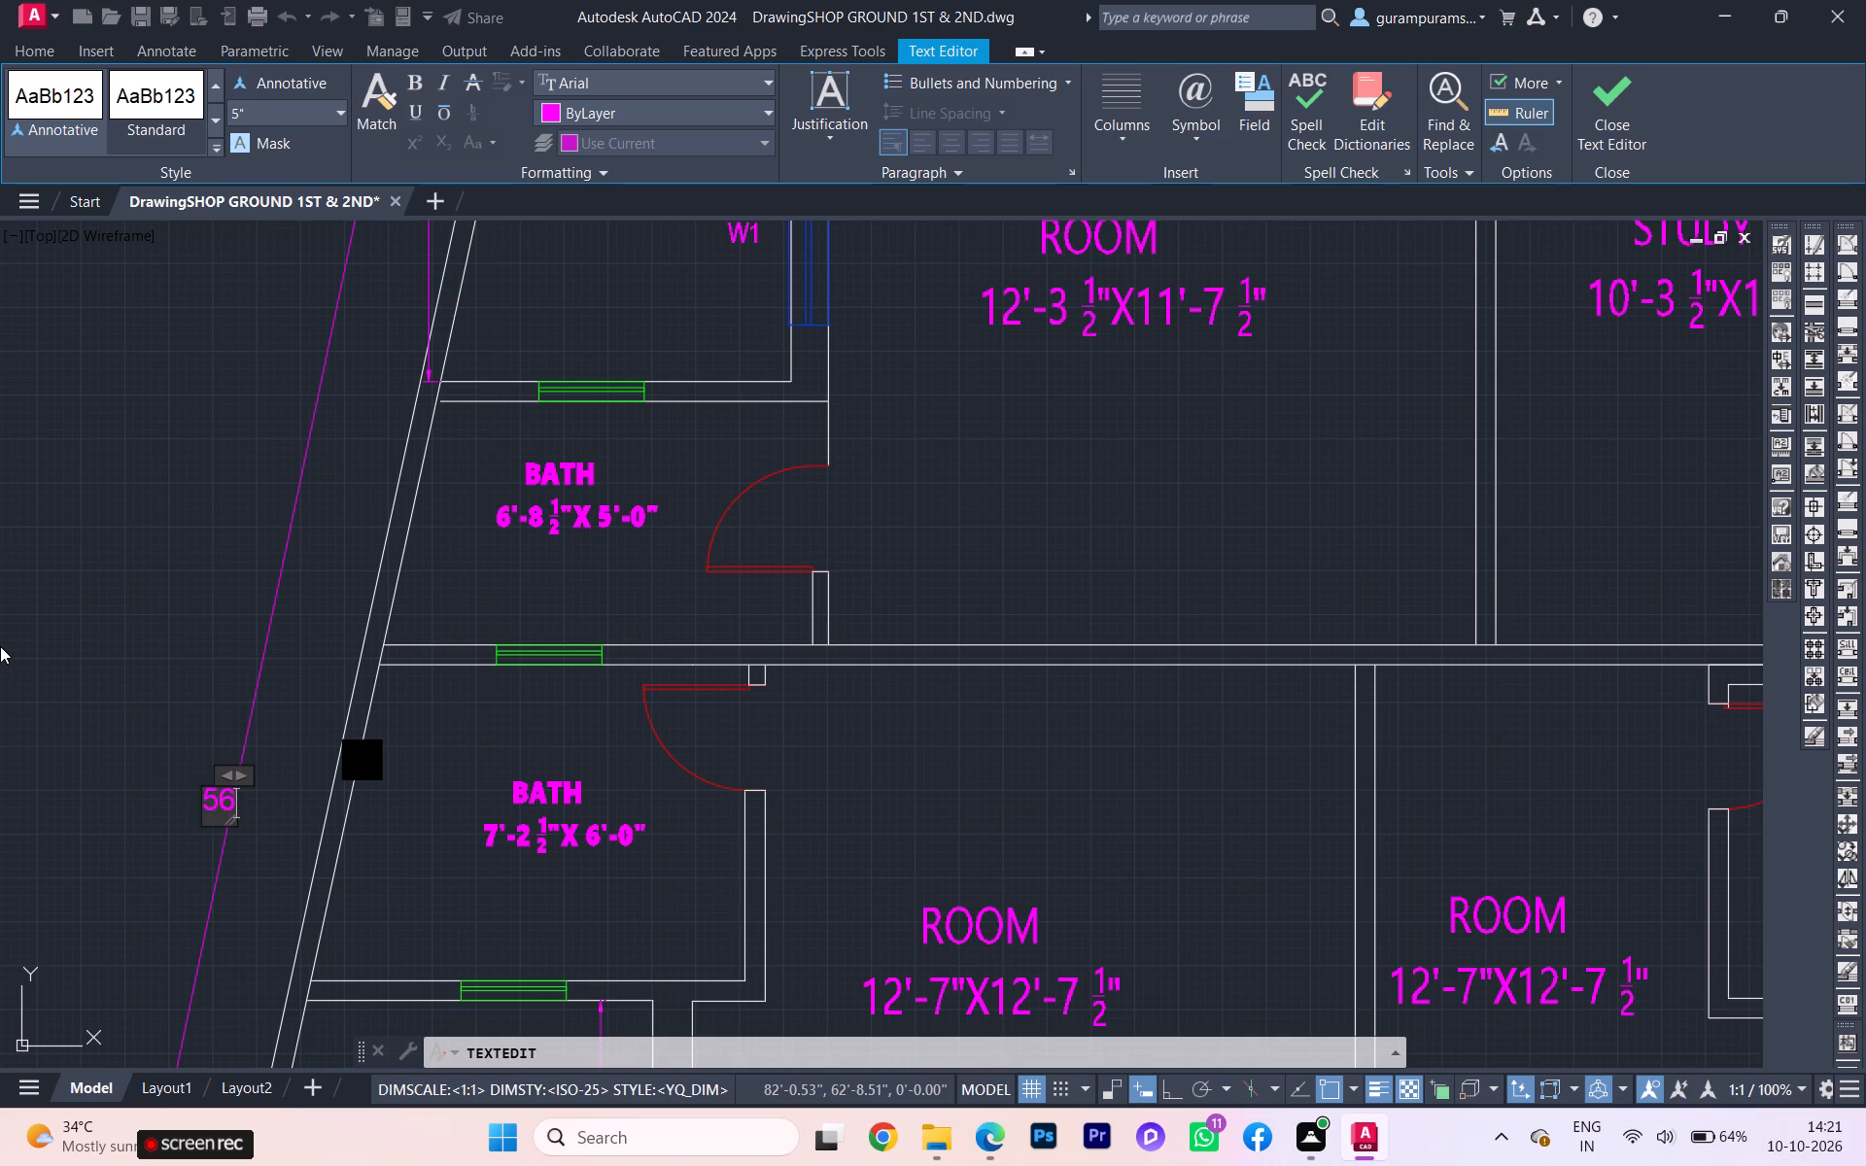
type("56'-9")
key("shift+quotedbl")
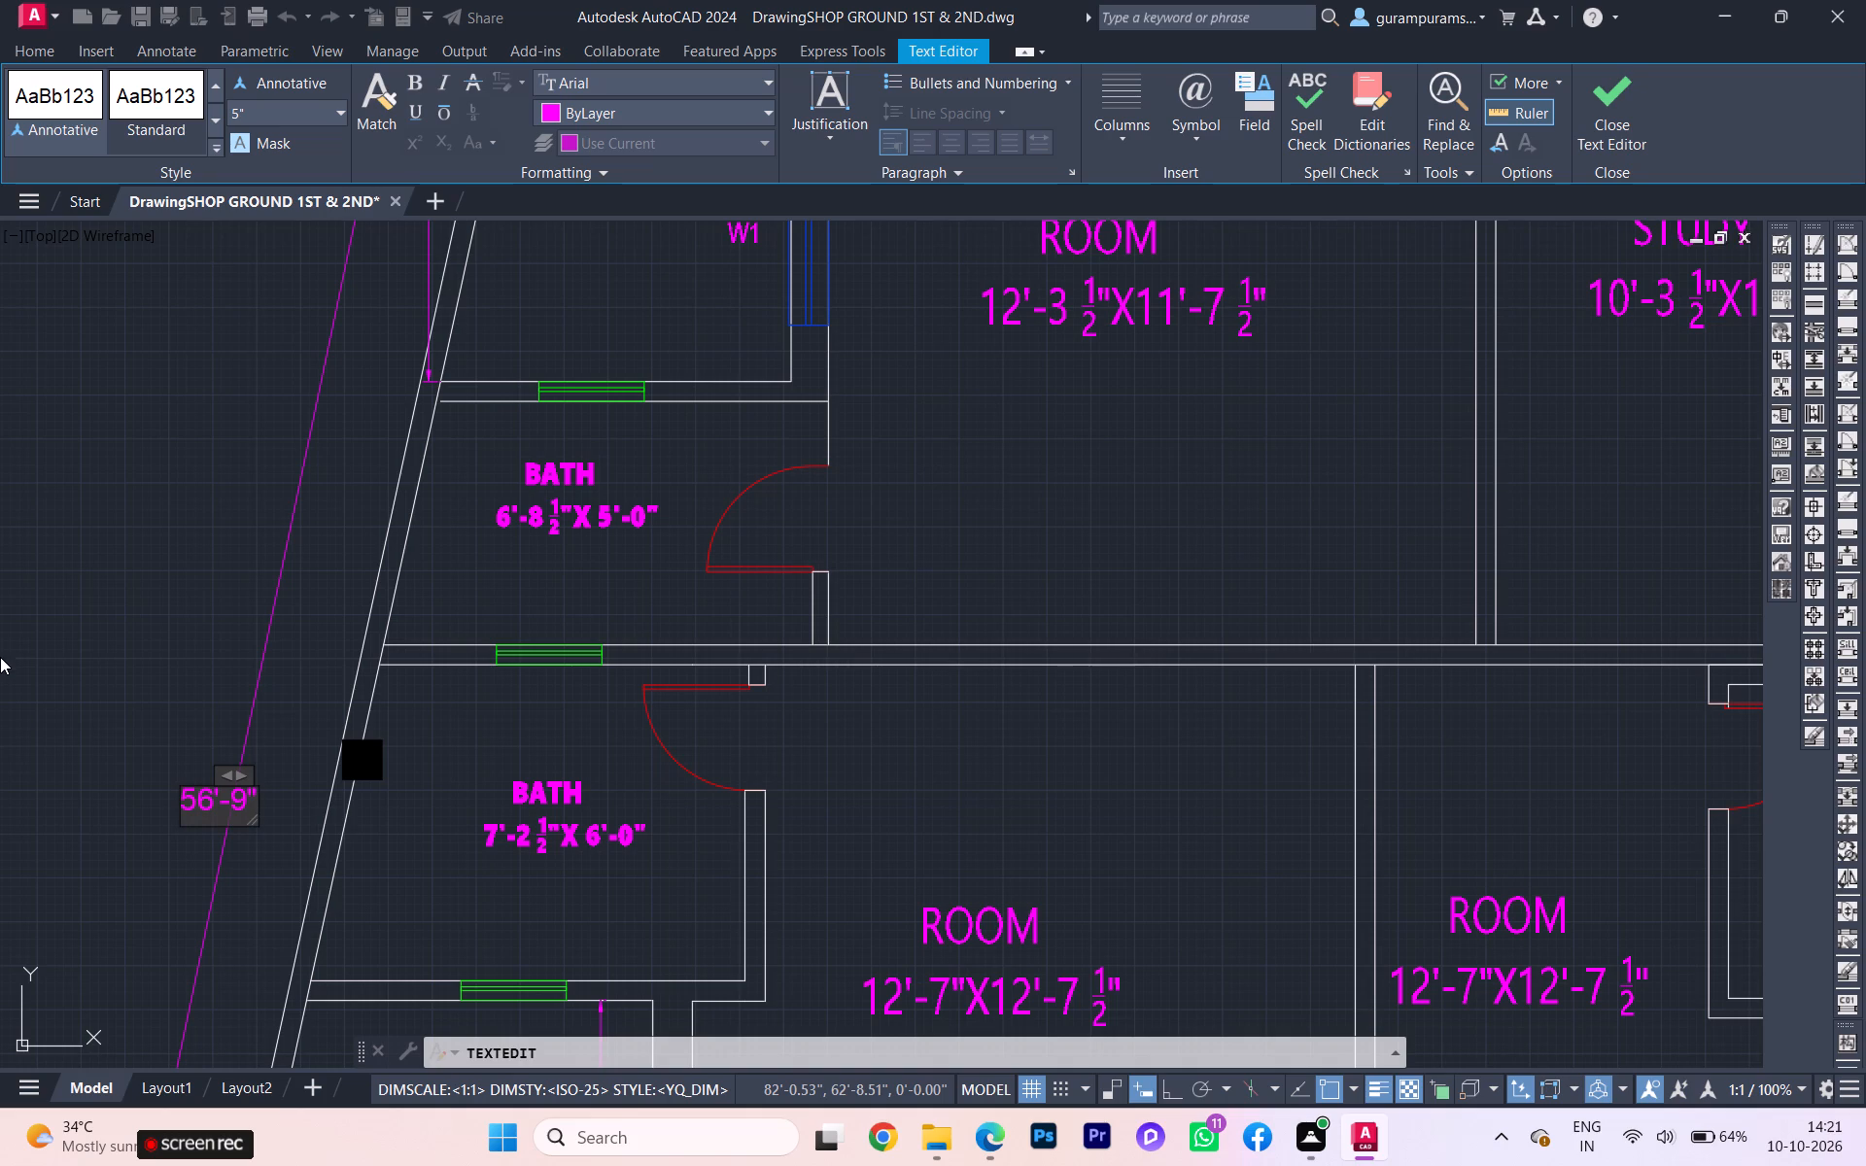
left_click(38, 637)
scroll(108, 669, "down", 2)
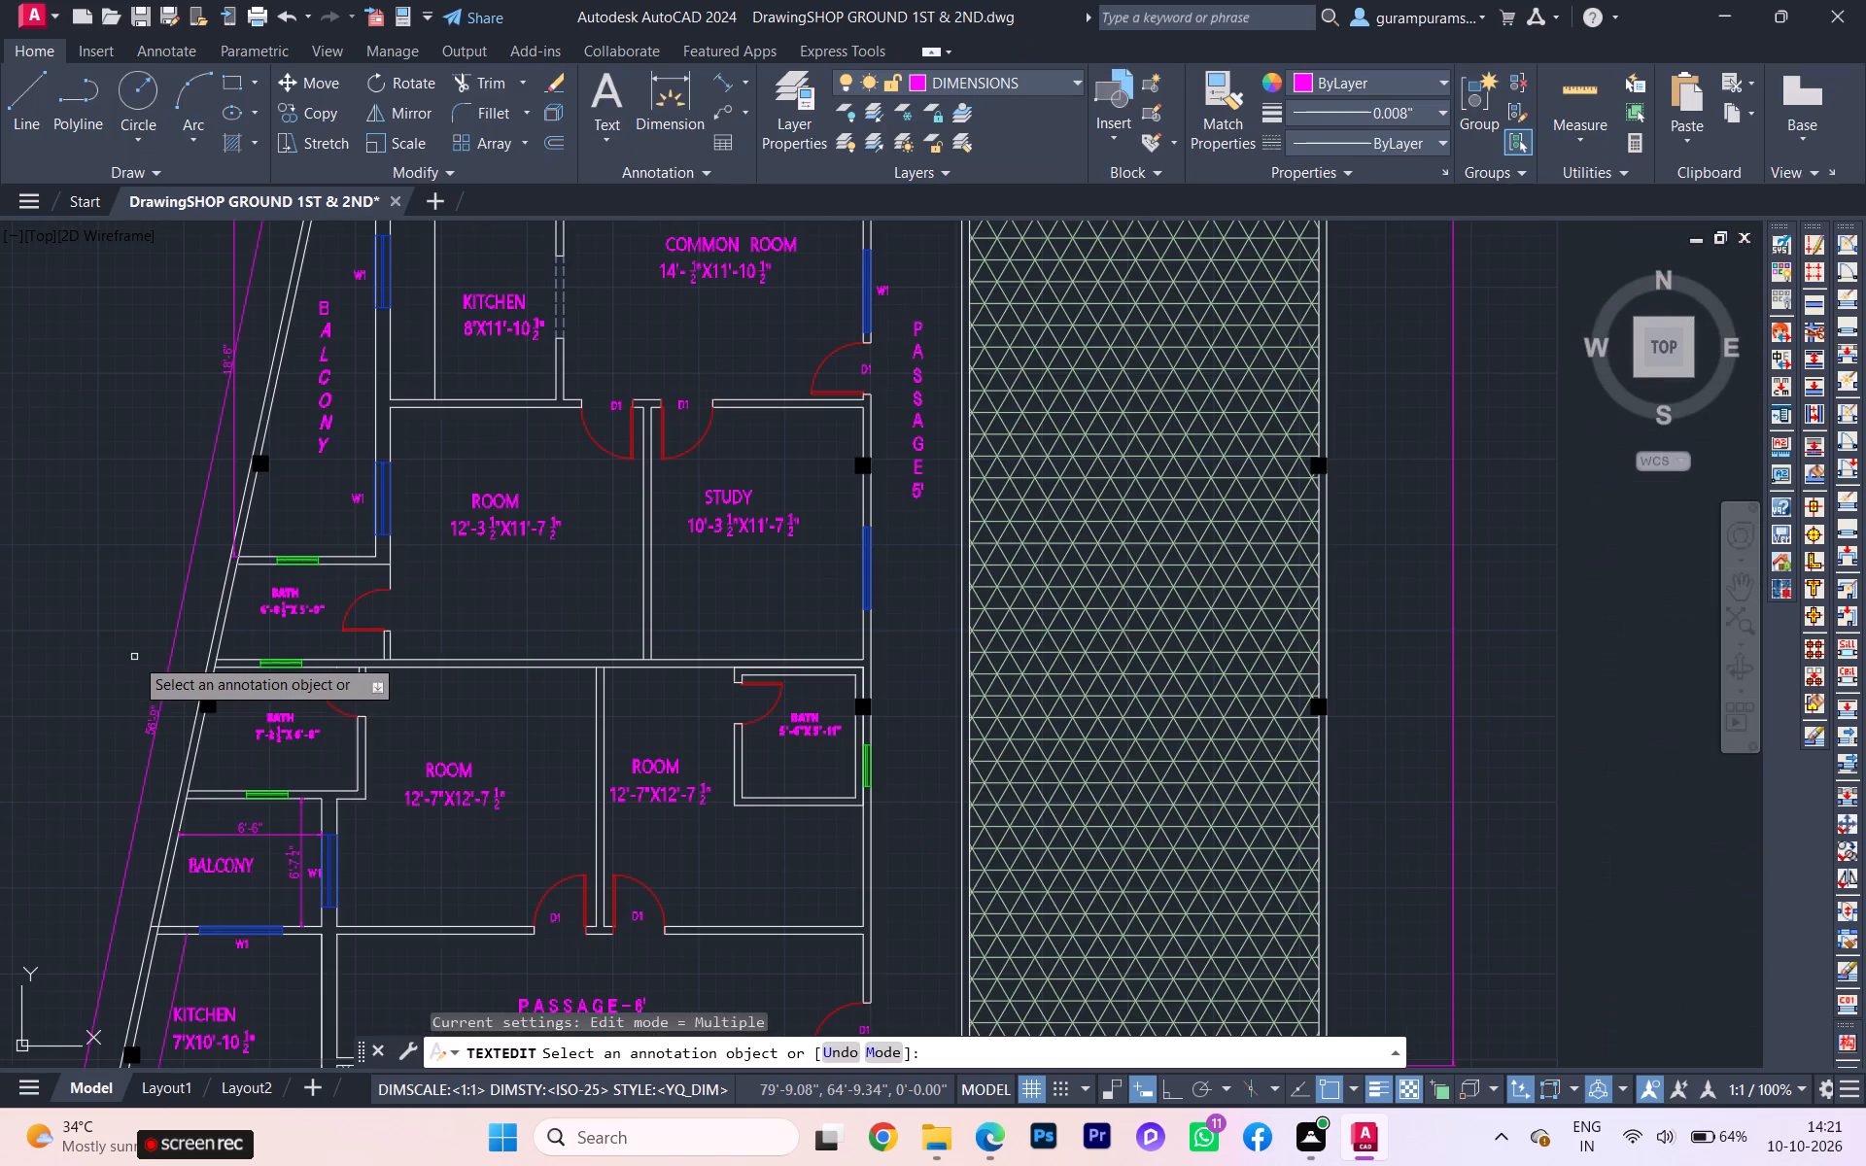
scroll(134, 661, "down", 2)
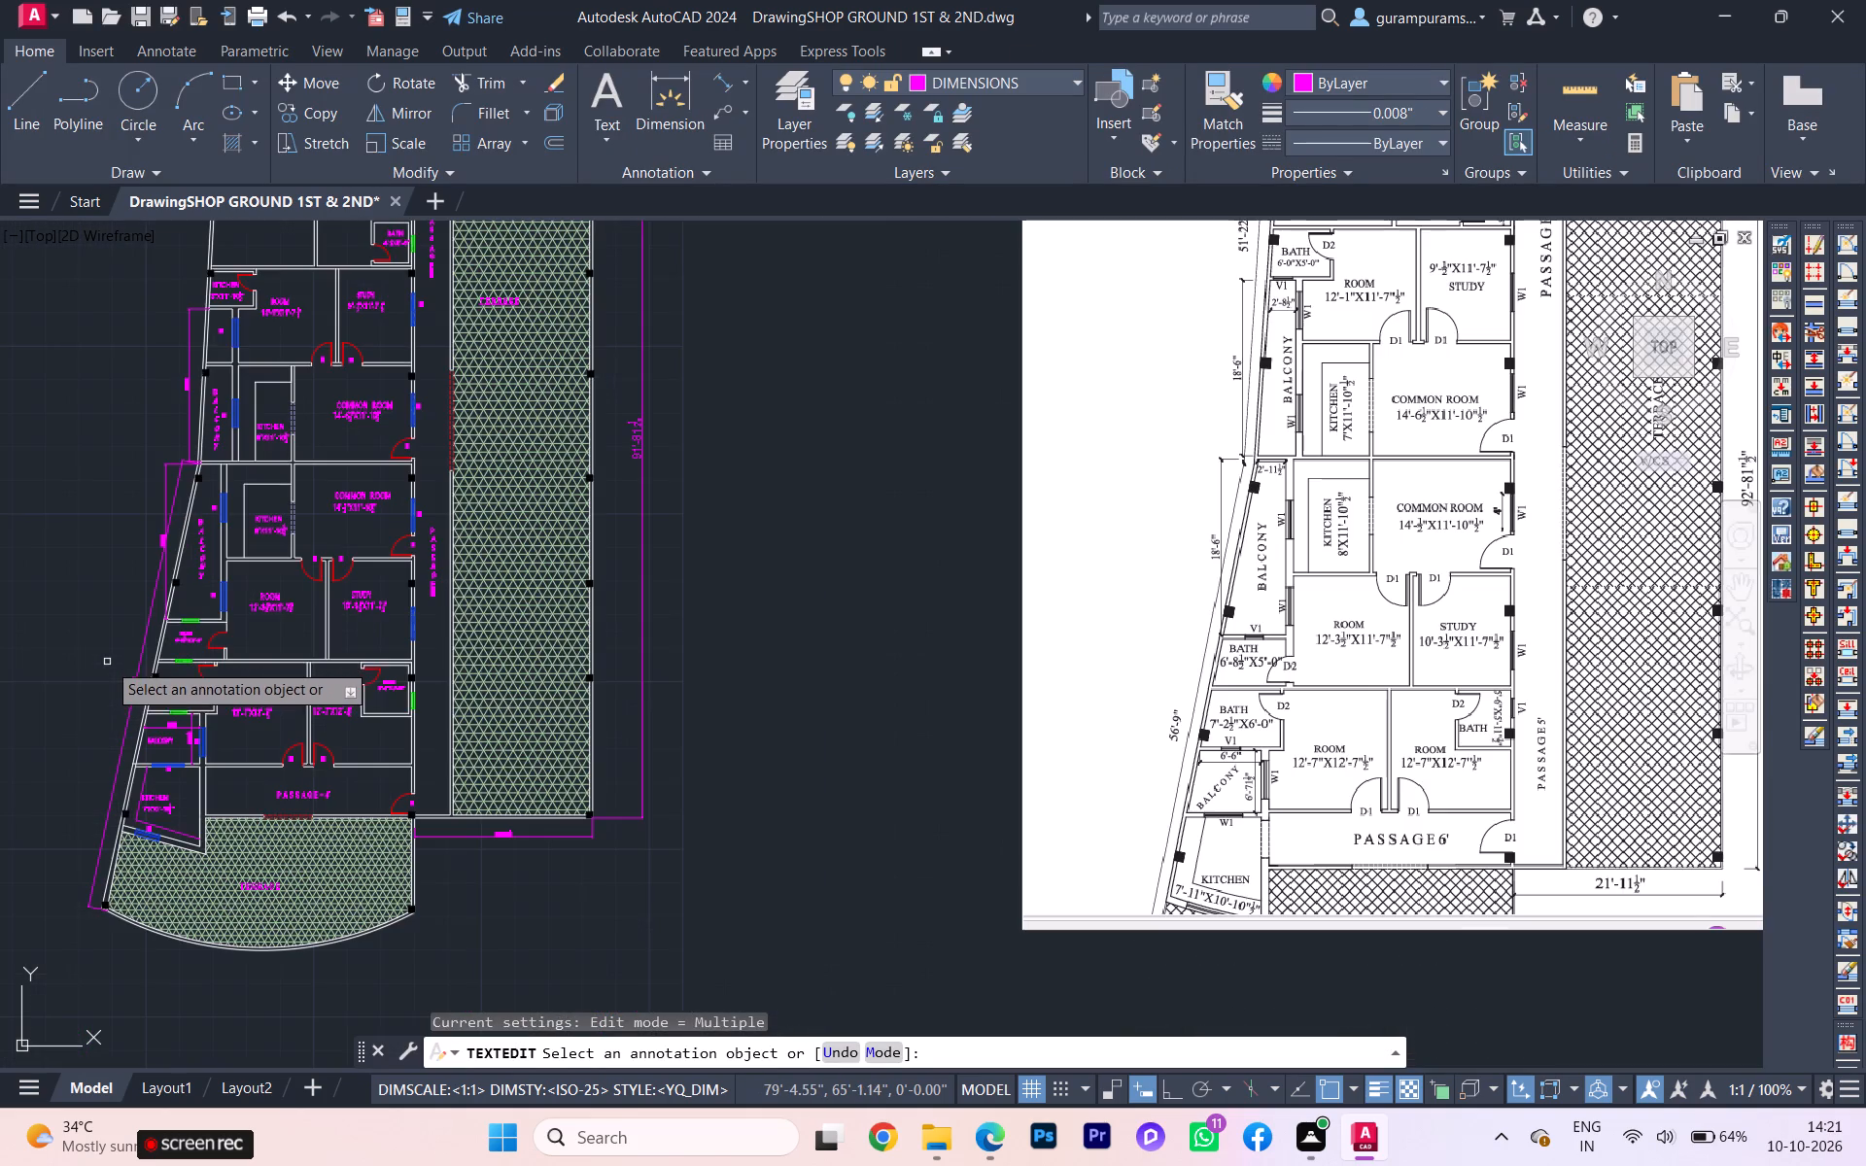
End the dimension text editing and compare the lower rooms of the drawn plan with the reference plan.
scroll(428, 623, "up", 3)
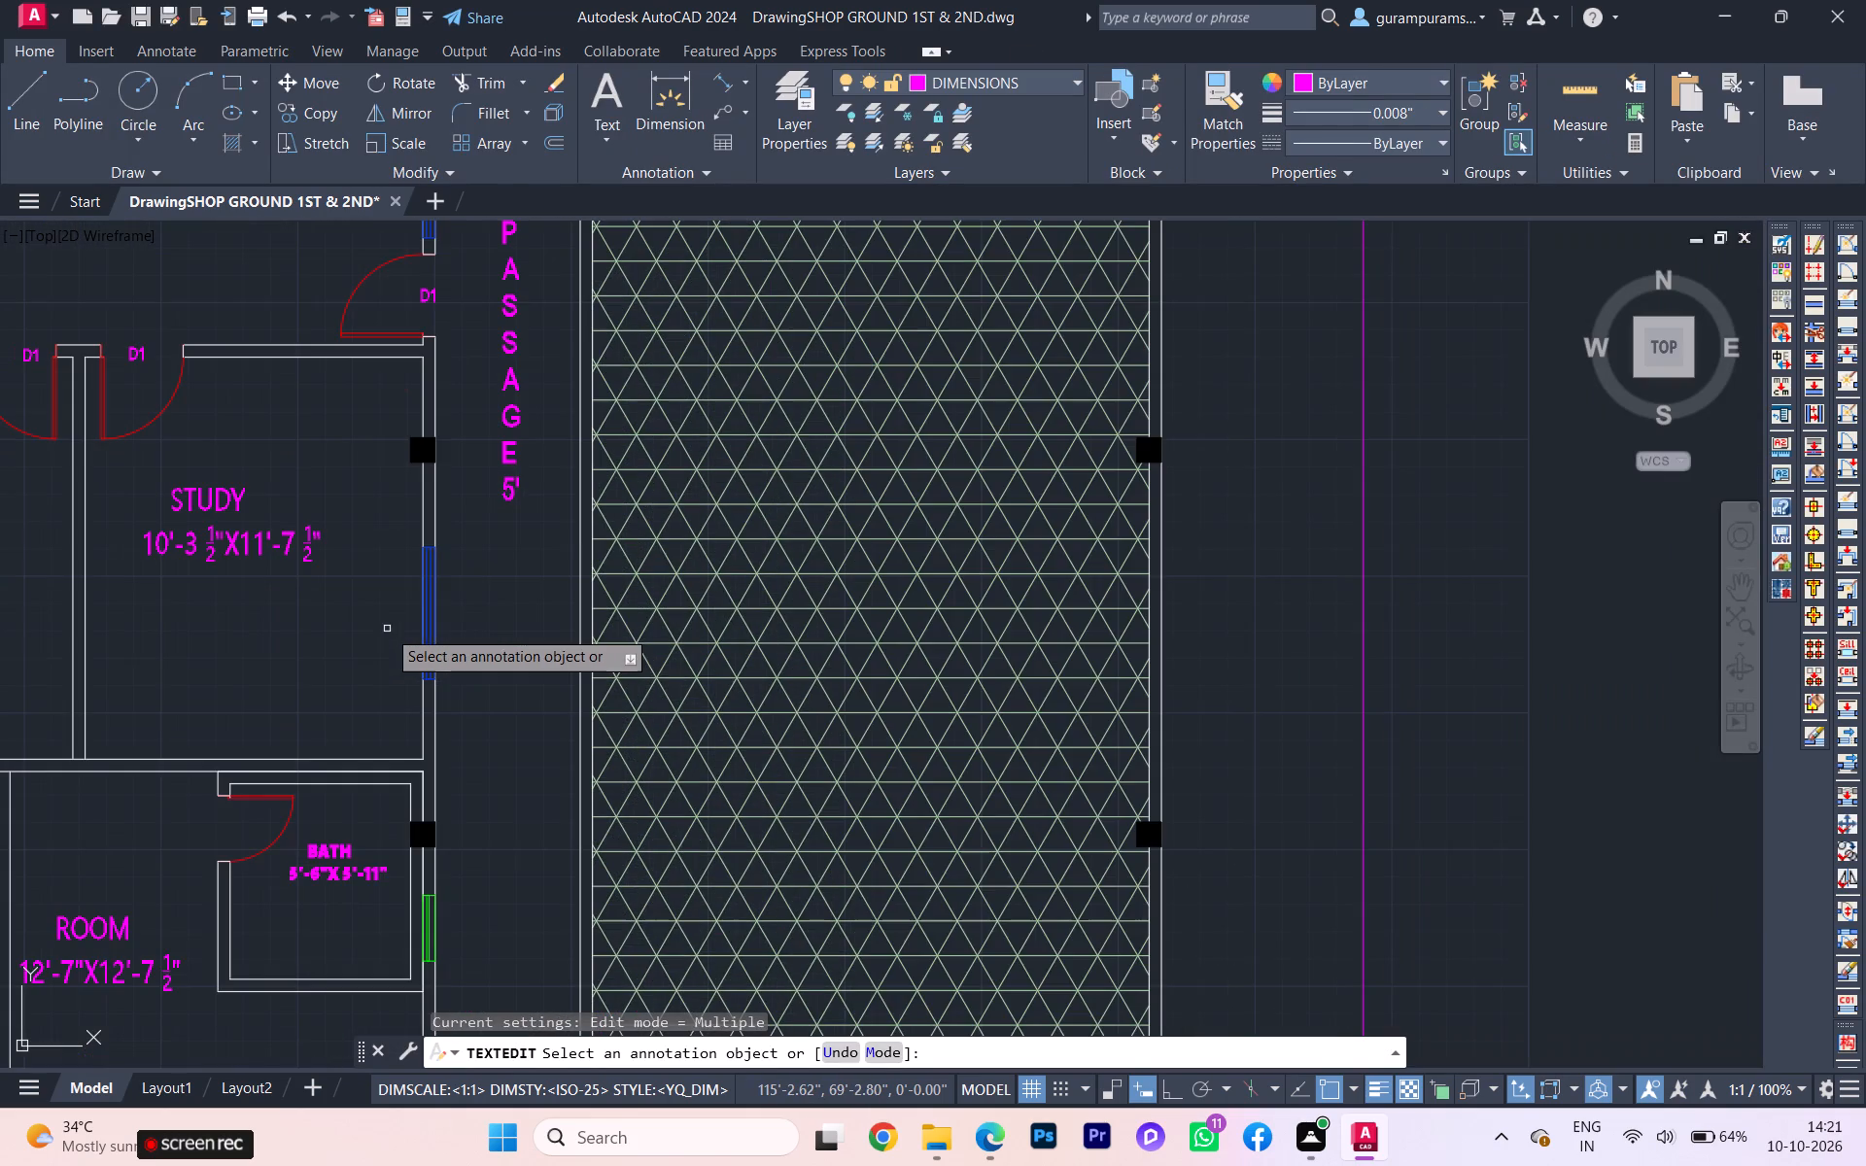
scroll(327, 626, "down", 2)
scroll(134, 620, "down", 1)
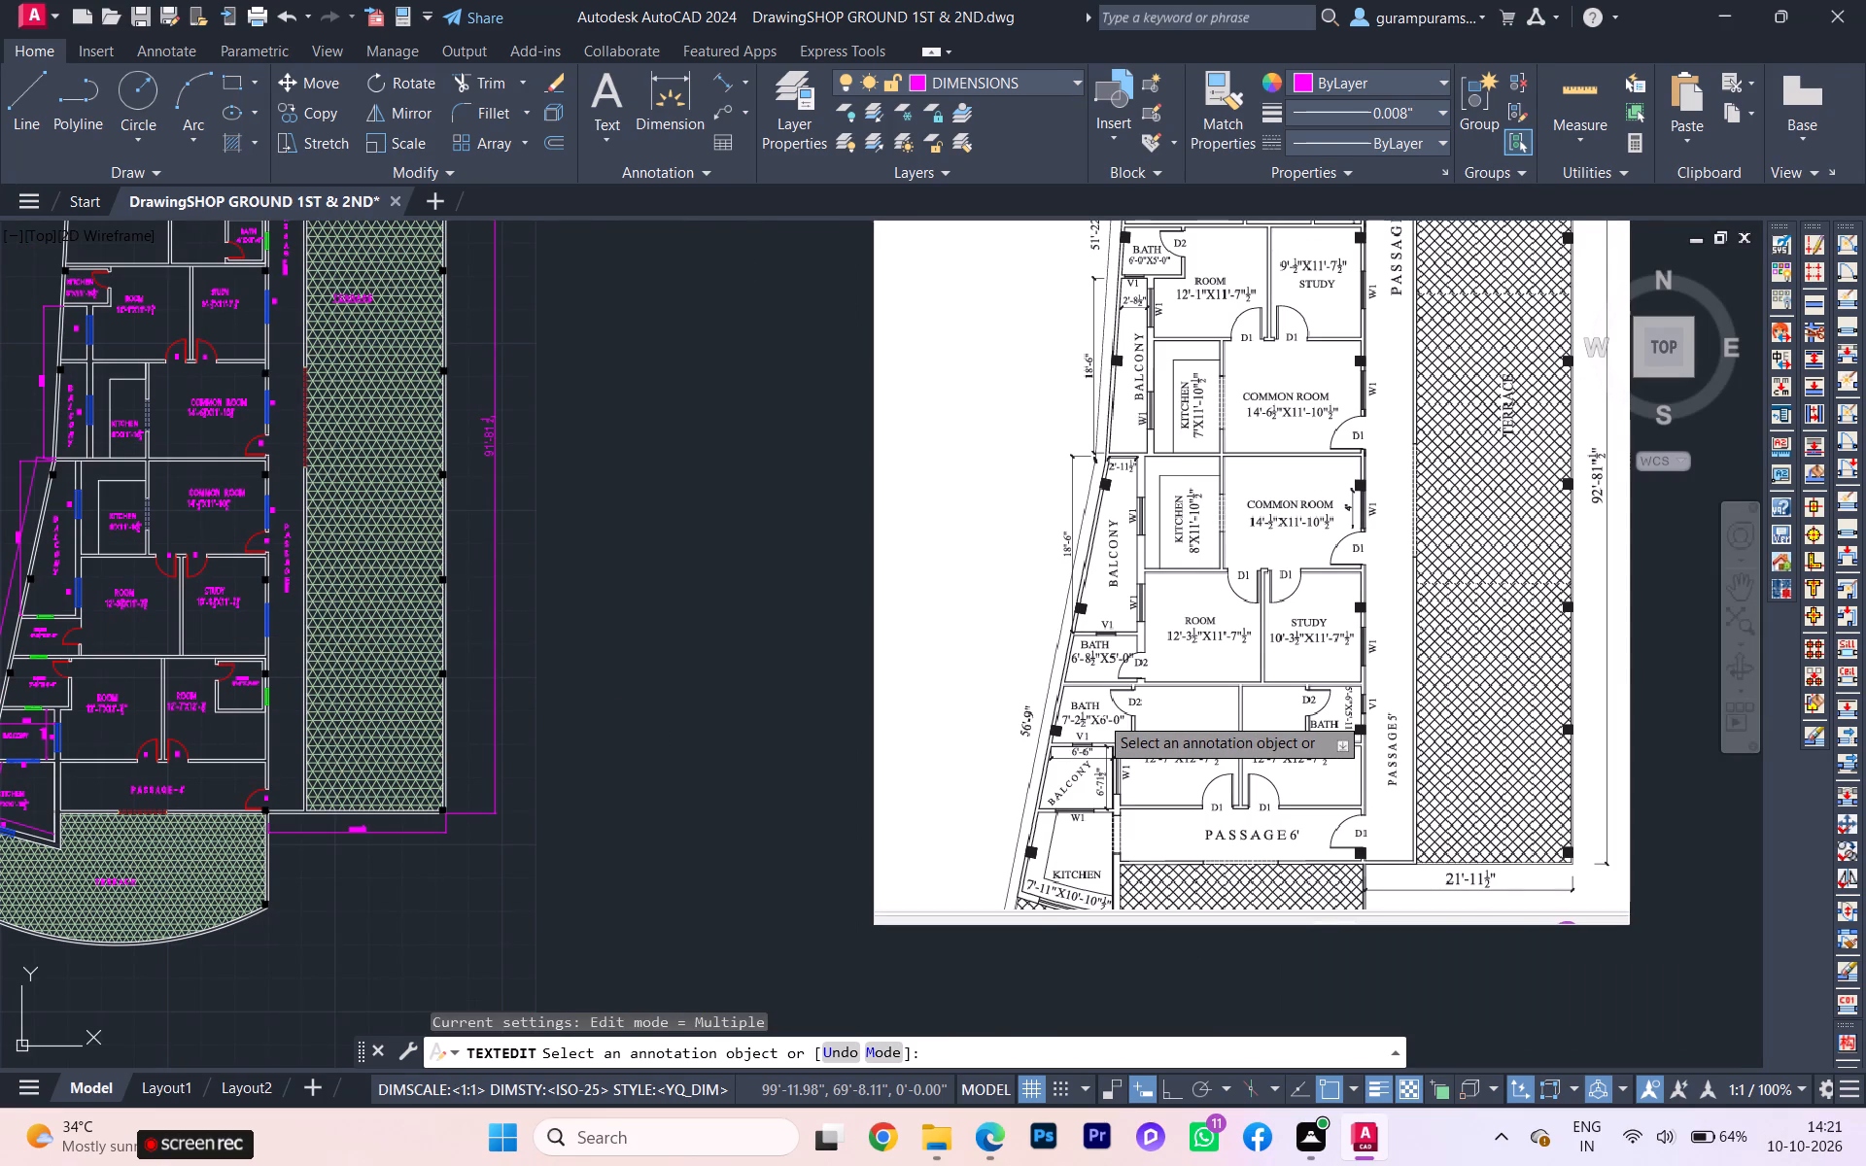
key("Escape")
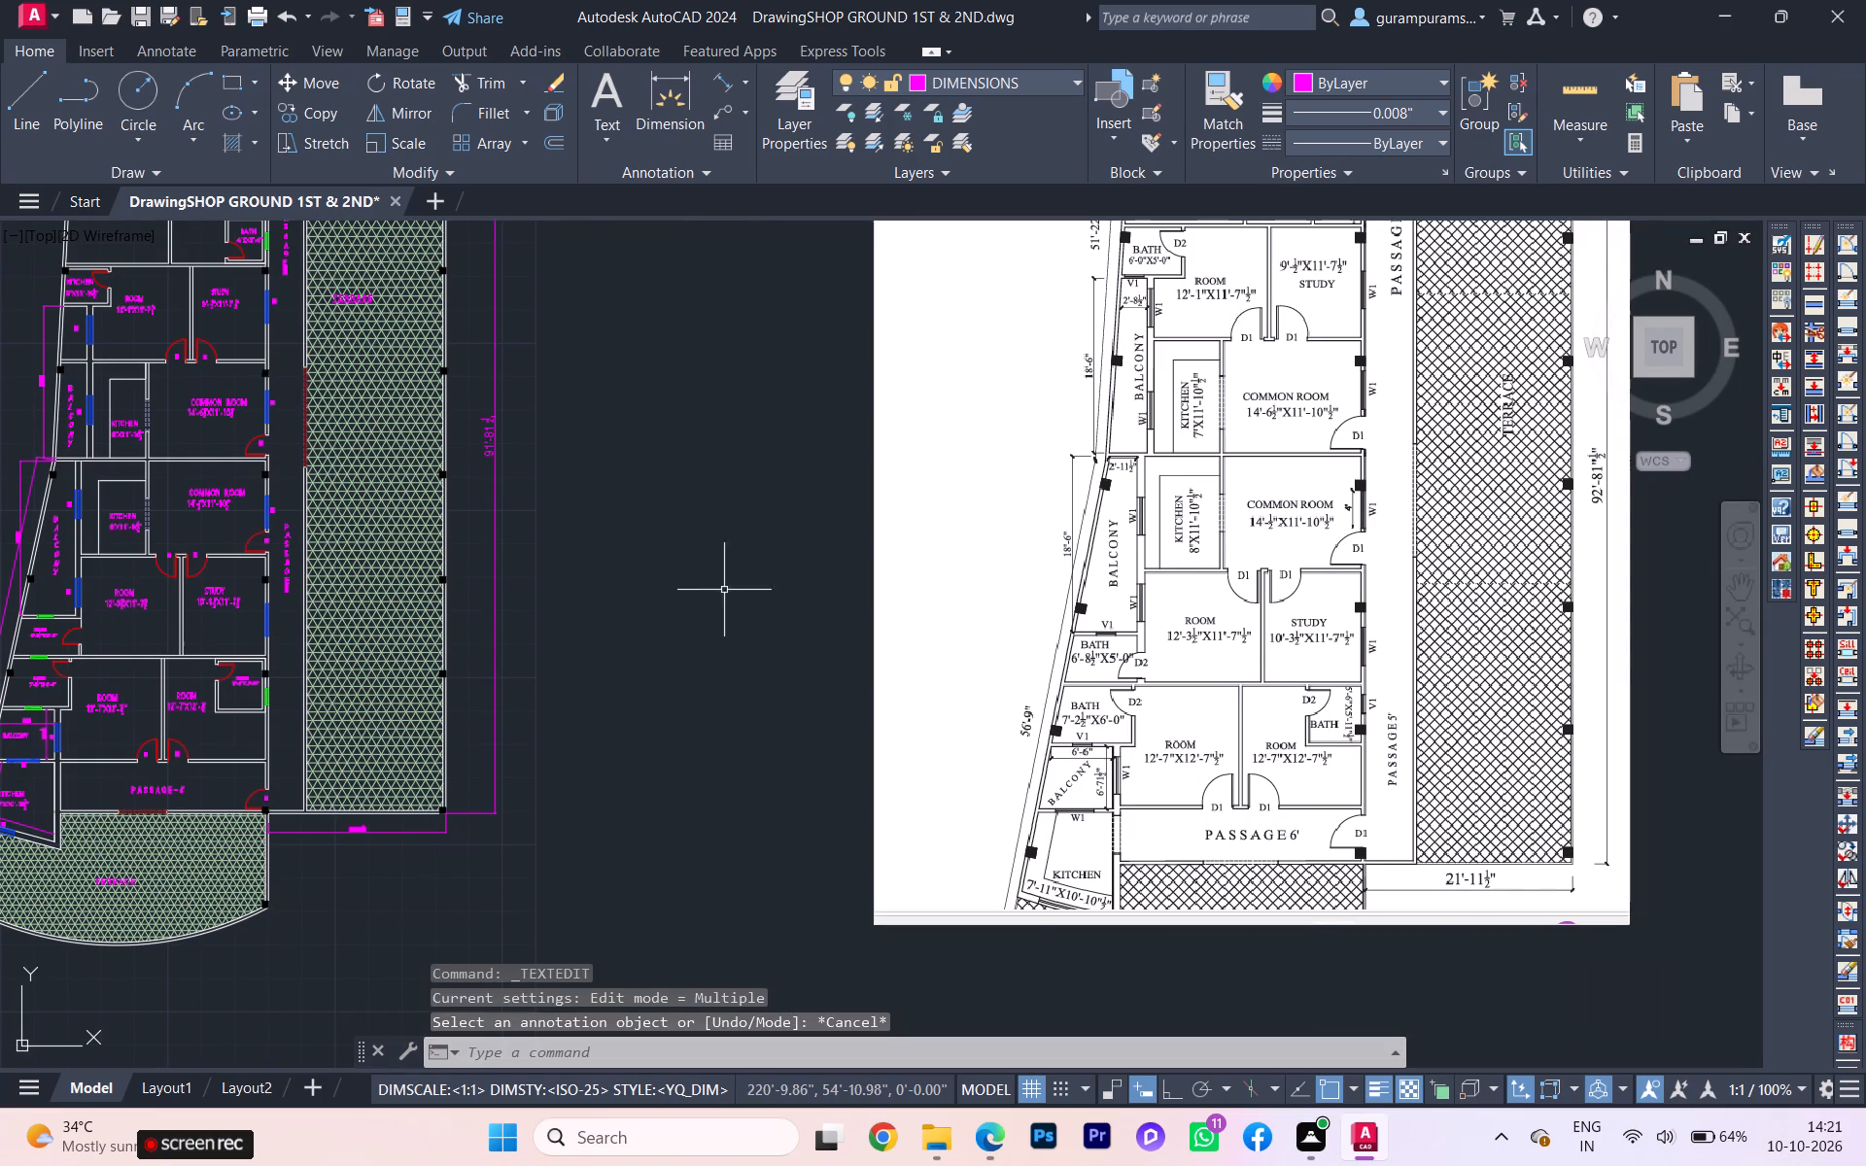
scroll(17, 467, "up", 1)
scroll(235, 668, "up", 1)
scroll(325, 684, "down", 1)
middle_click_drag(767, 722, 845, 729)
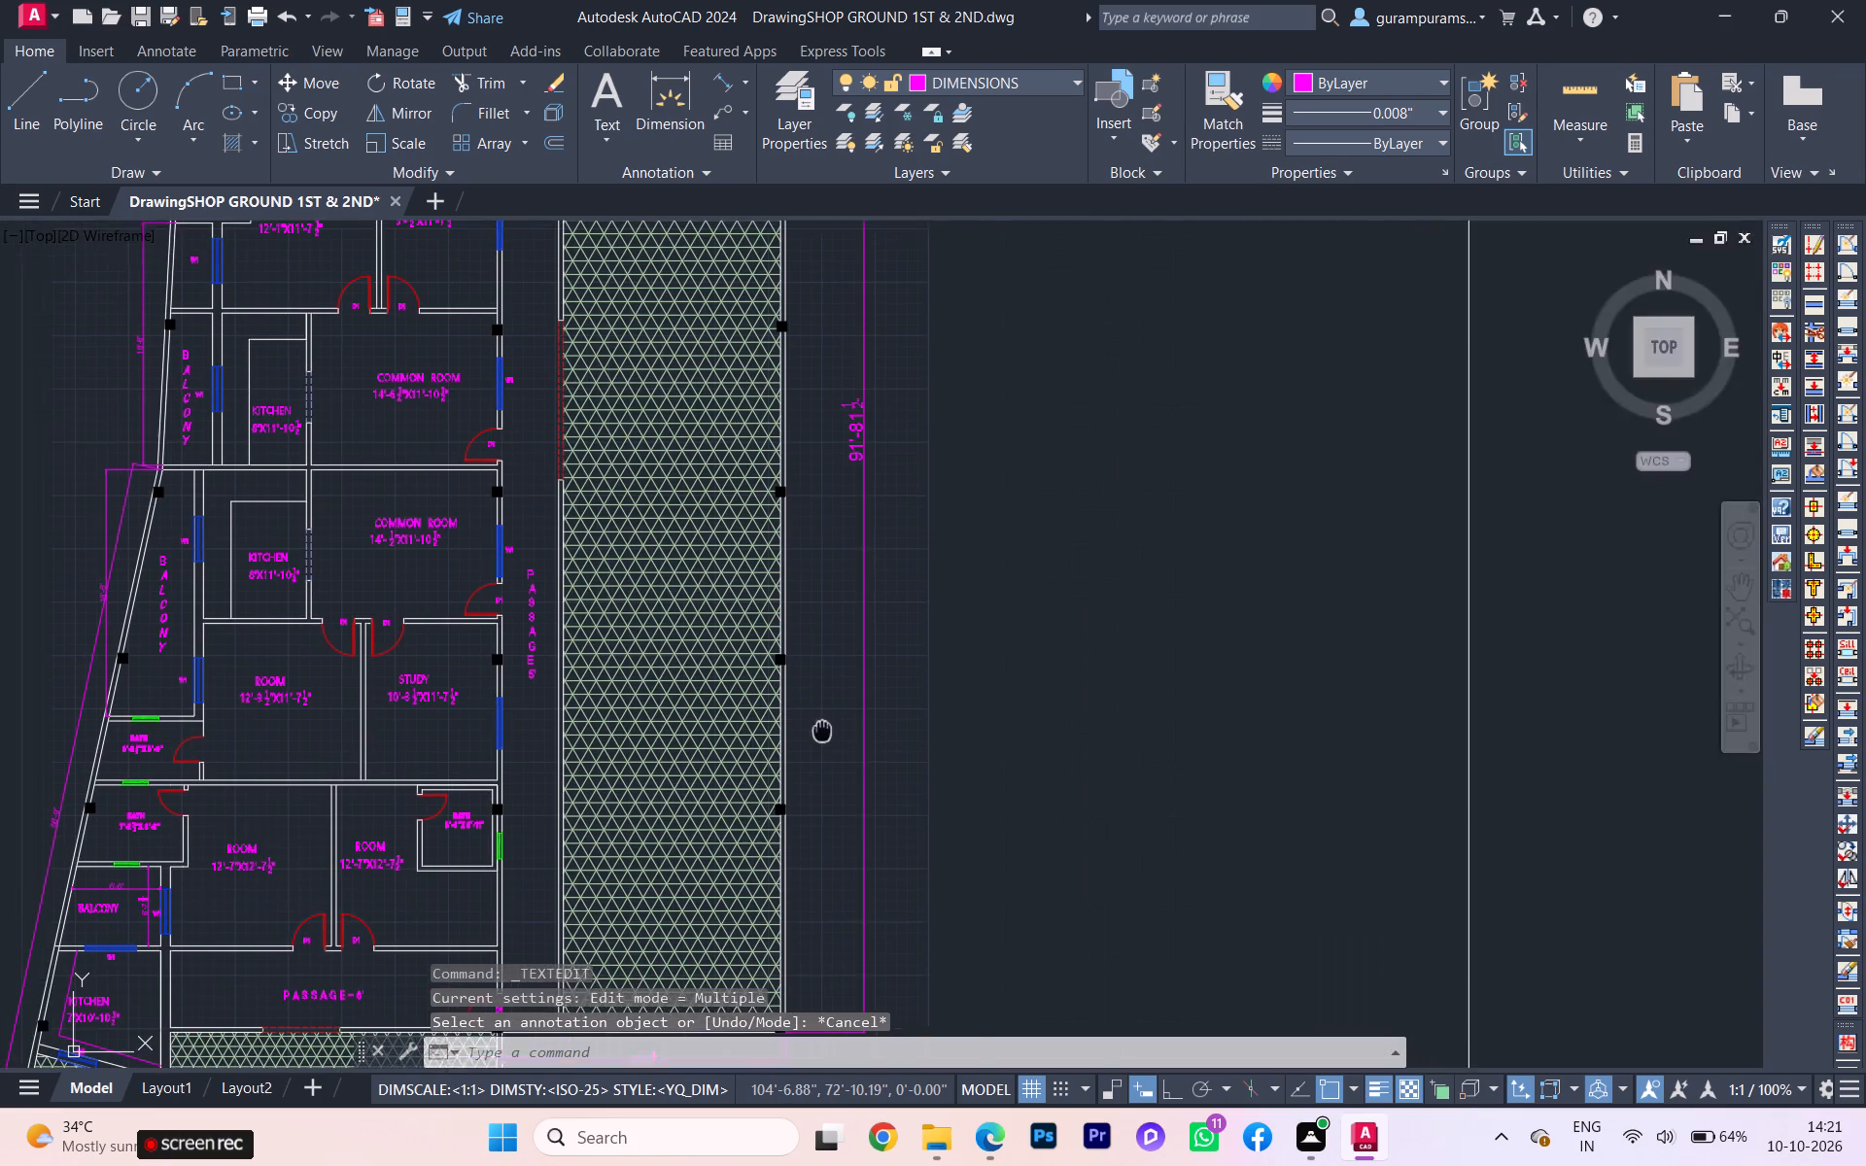
Copy the ventilator between the balcony and the 6'-8½"X5'-0" bath onto the south wall of the small west room labelled KITCHEN.
scroll(139, 746, "up", 2)
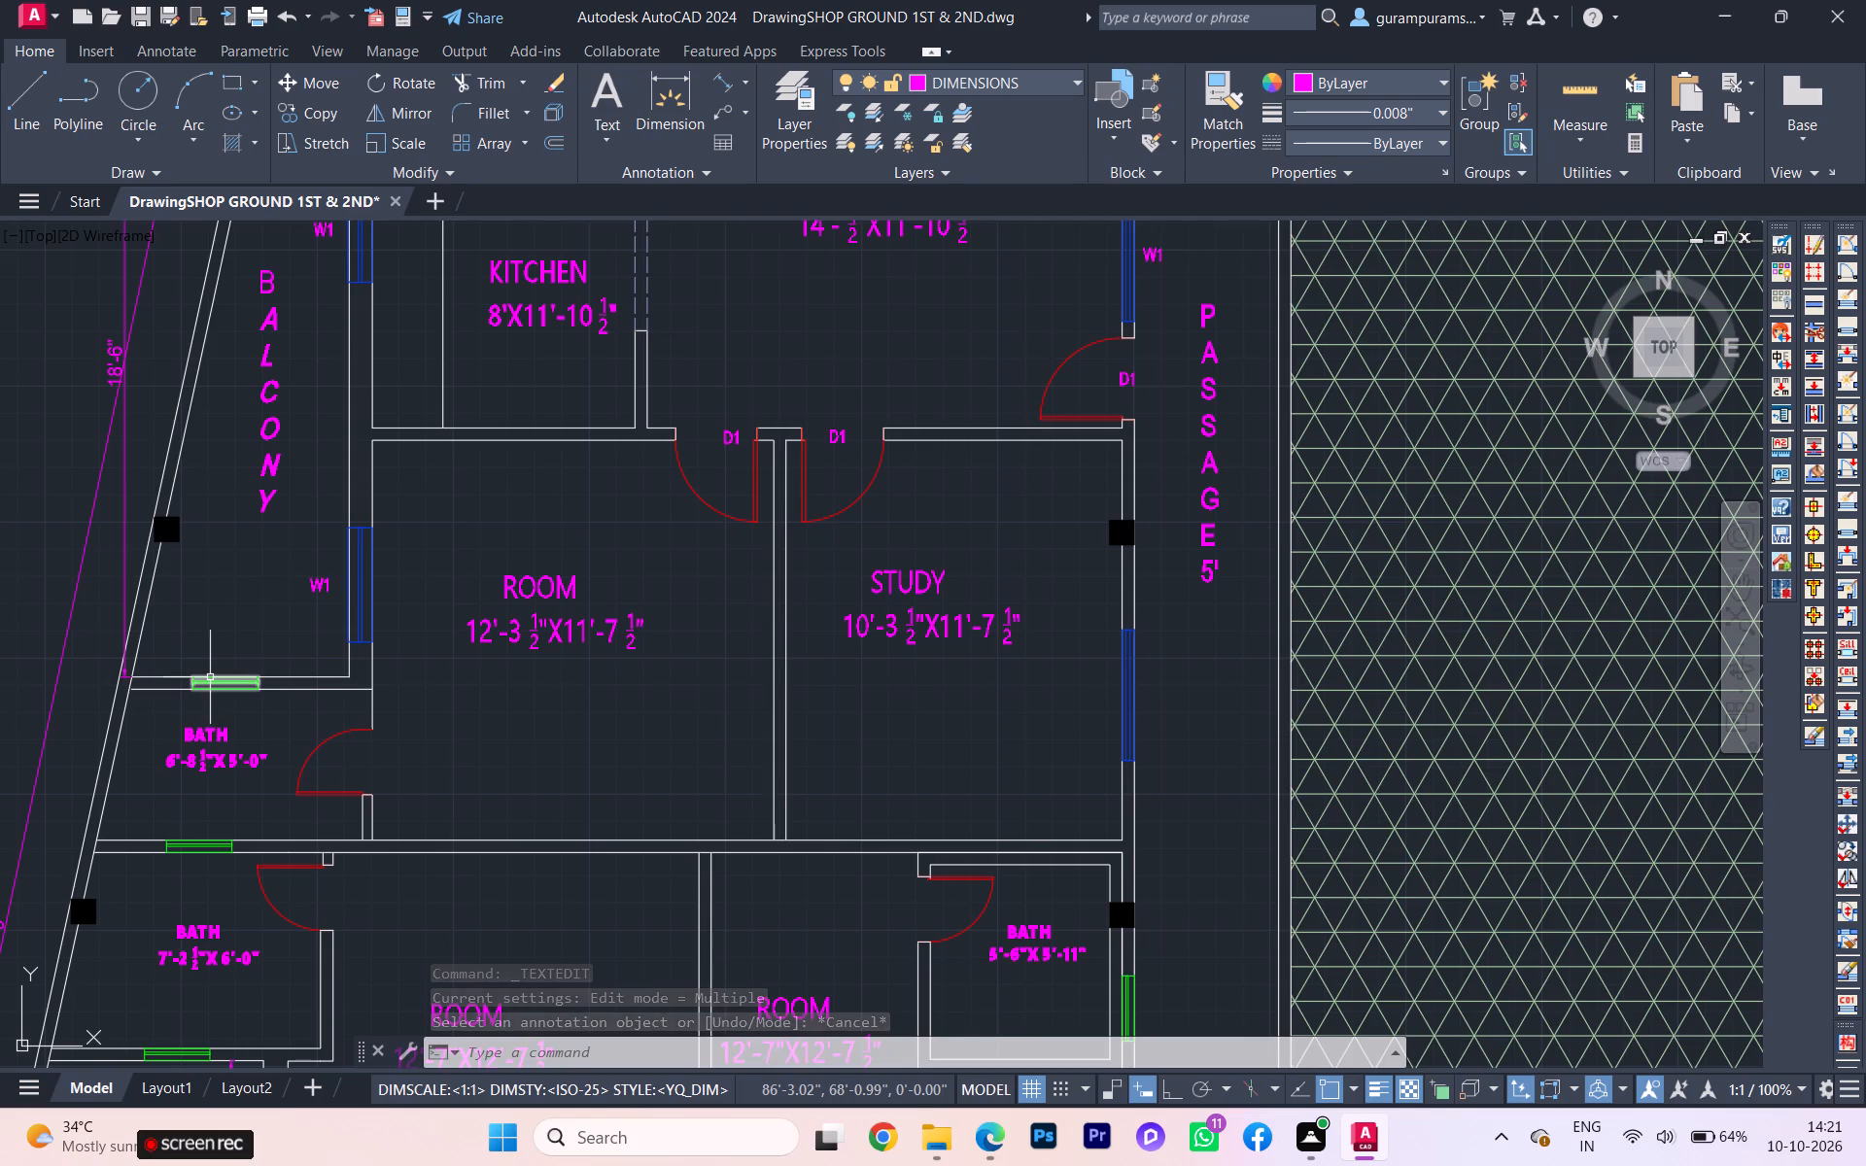
left_click(210, 678)
key("c")
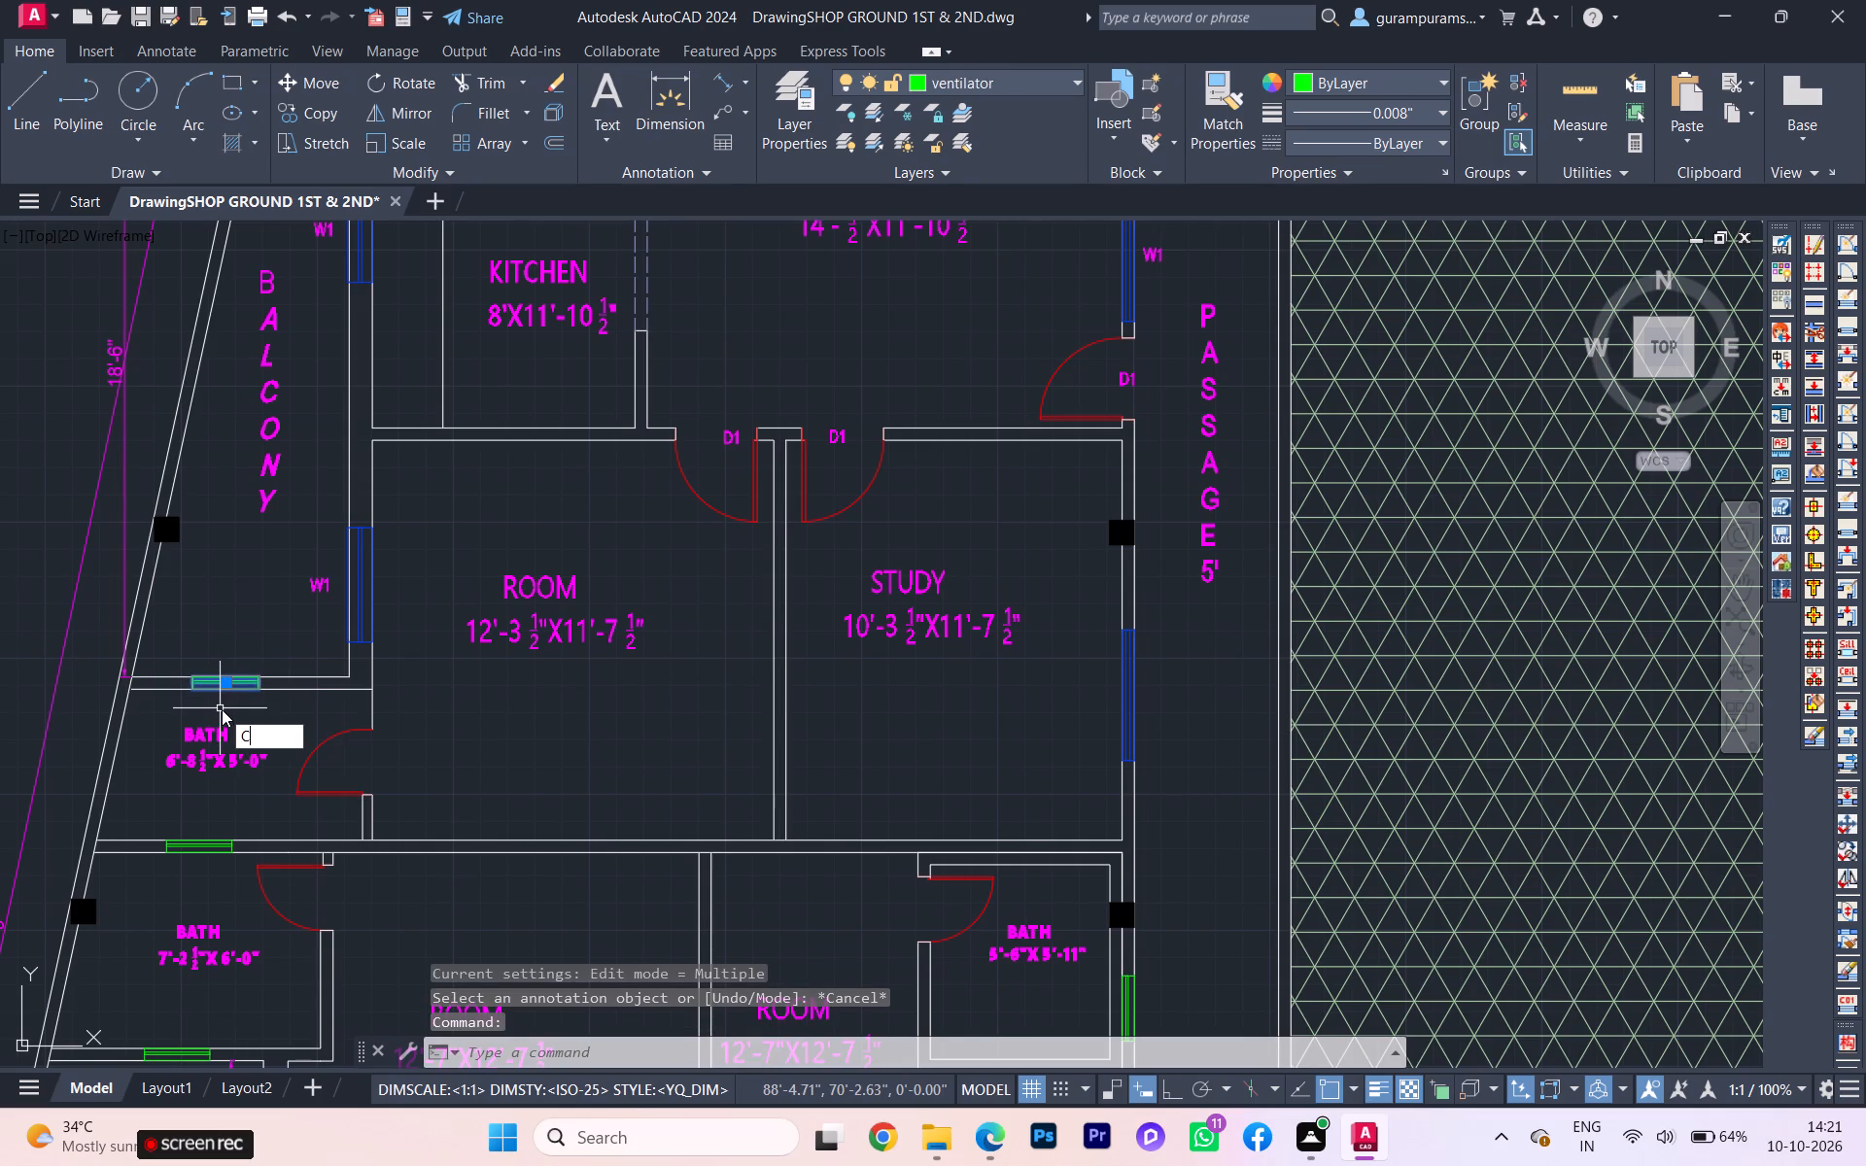
key("o")
key("Return")
scroll(215, 838, "up", 2)
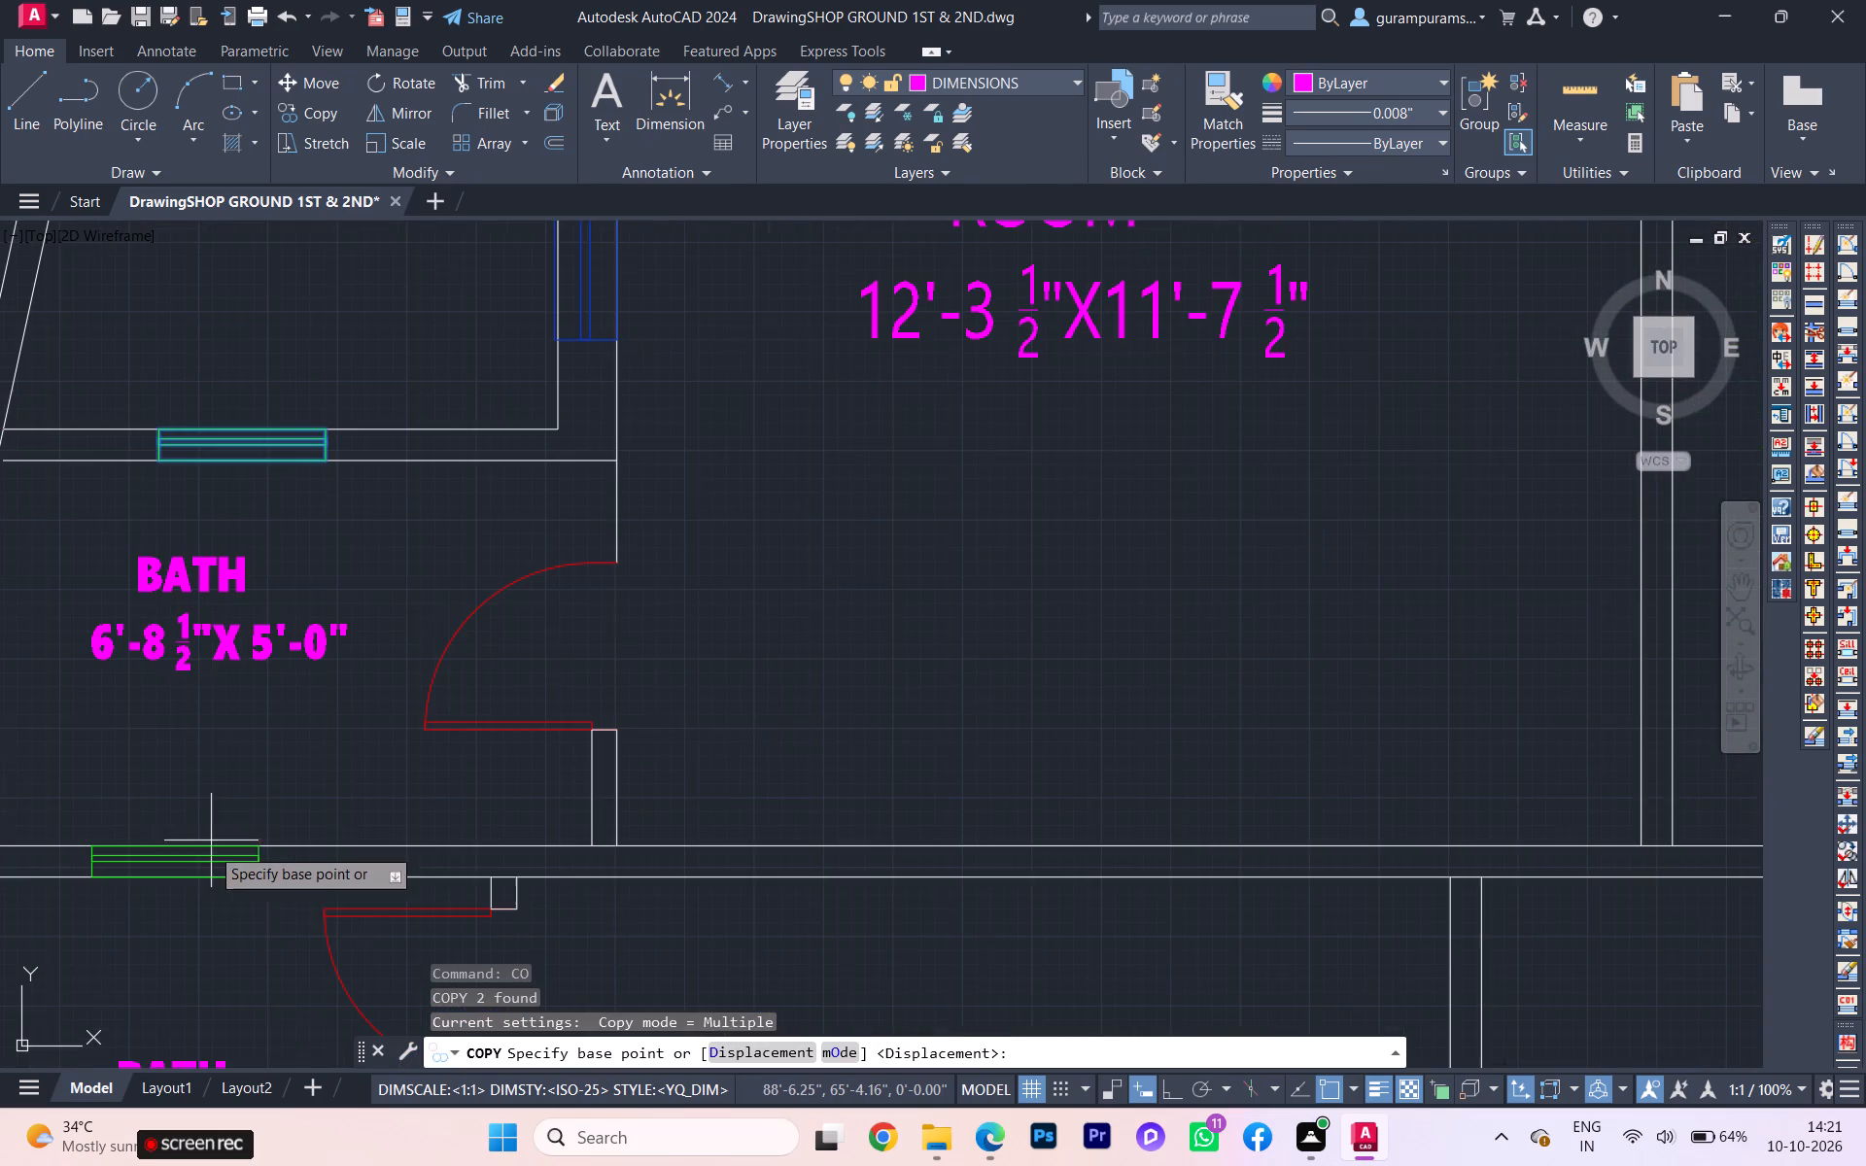
left_click(172, 875)
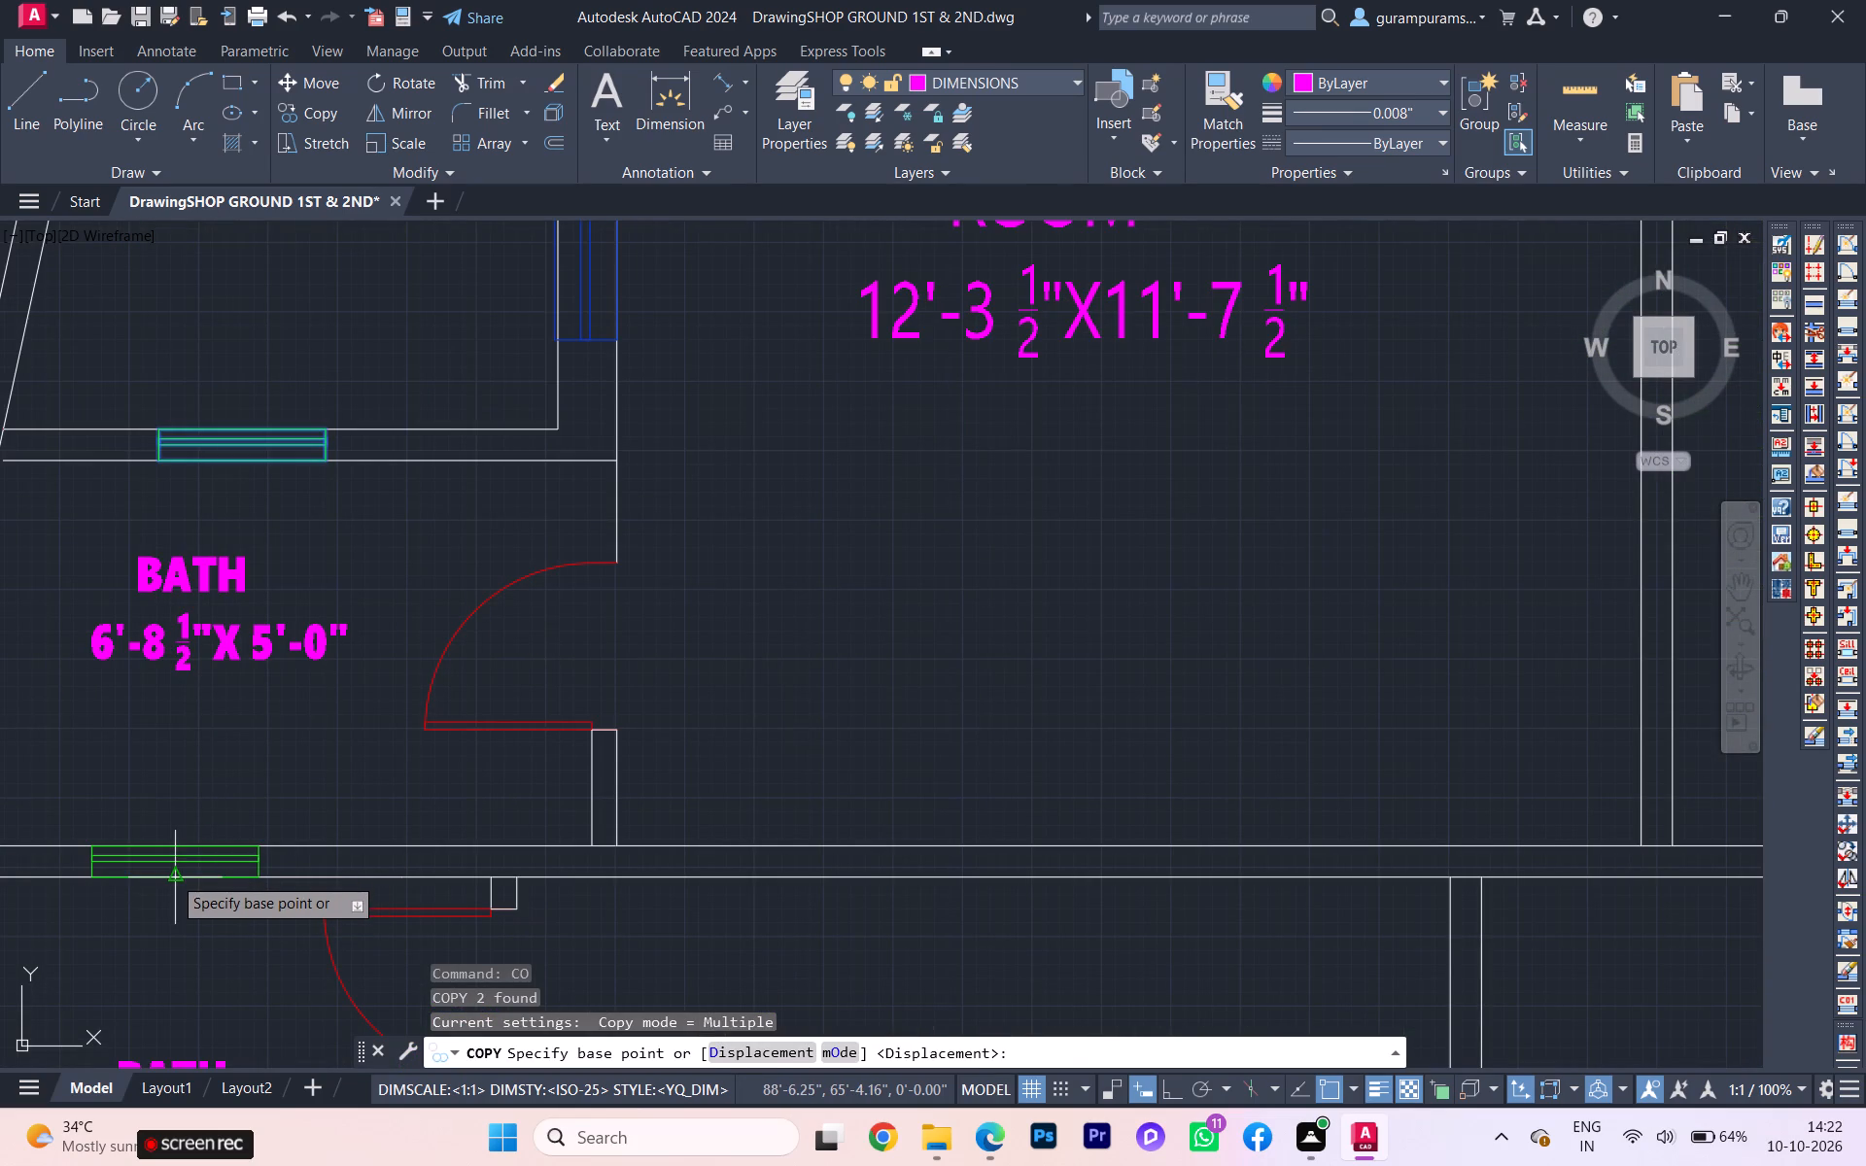
scroll(214, 869, "down", 3)
scroll(291, 584, "down", 1)
middle_click_drag(293, 601, 287, 729)
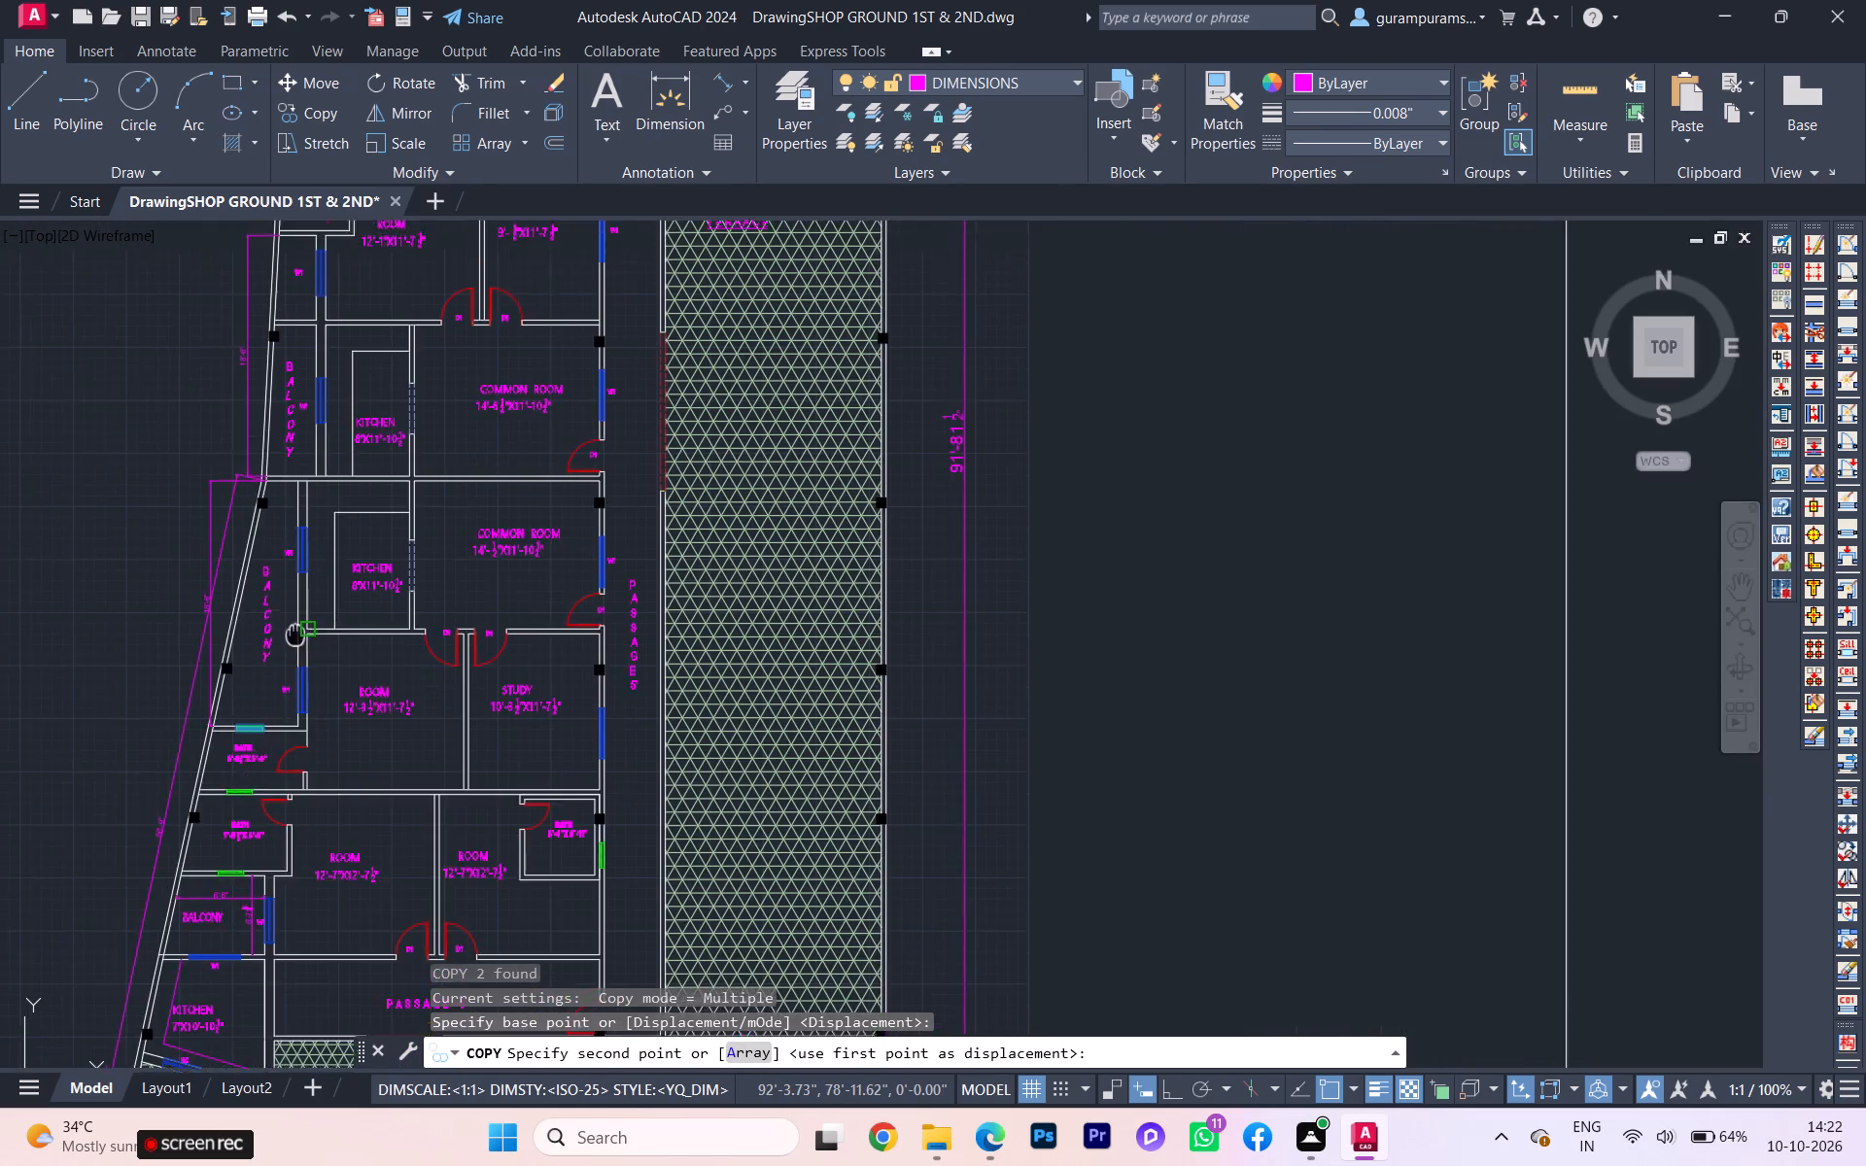
middle_click_drag(287, 729, 241, 947)
scroll(245, 560, "up", 3)
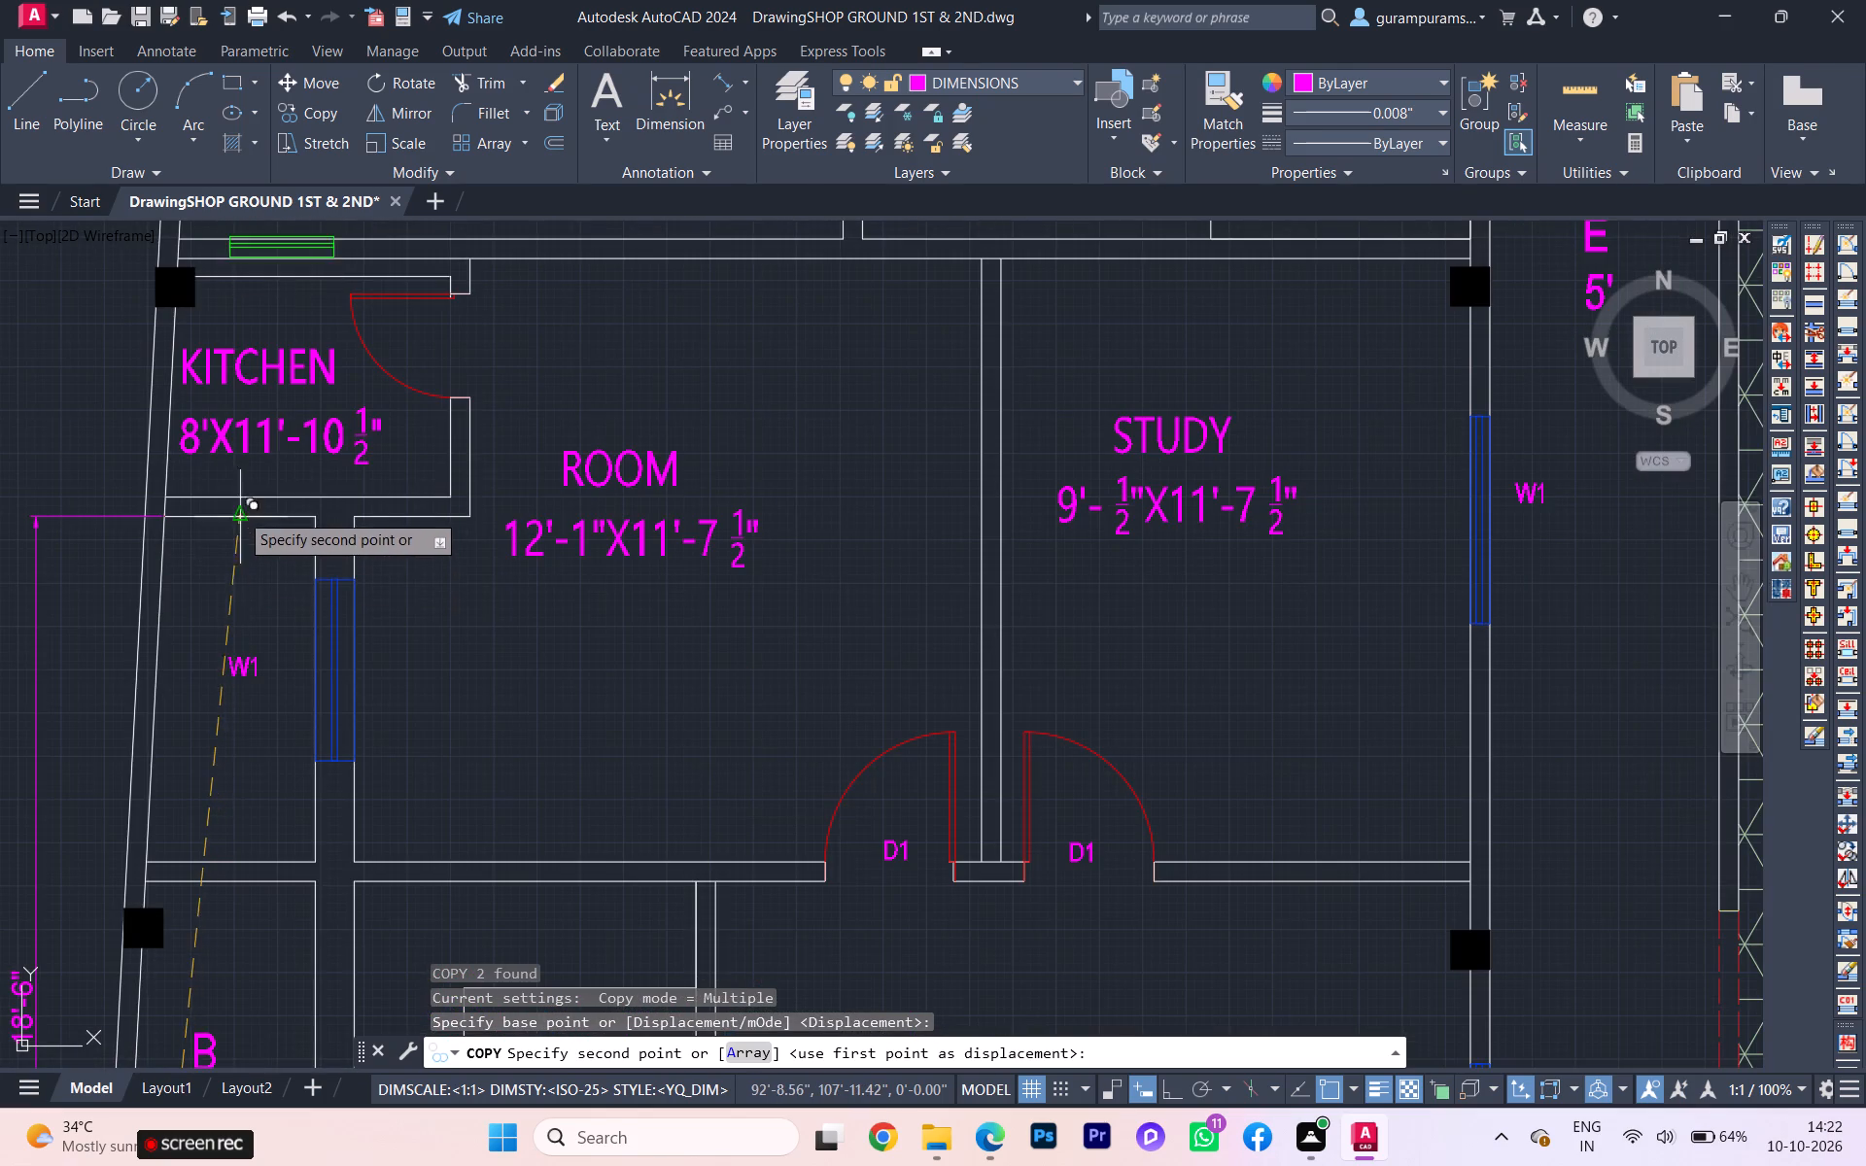
left_click(206, 778)
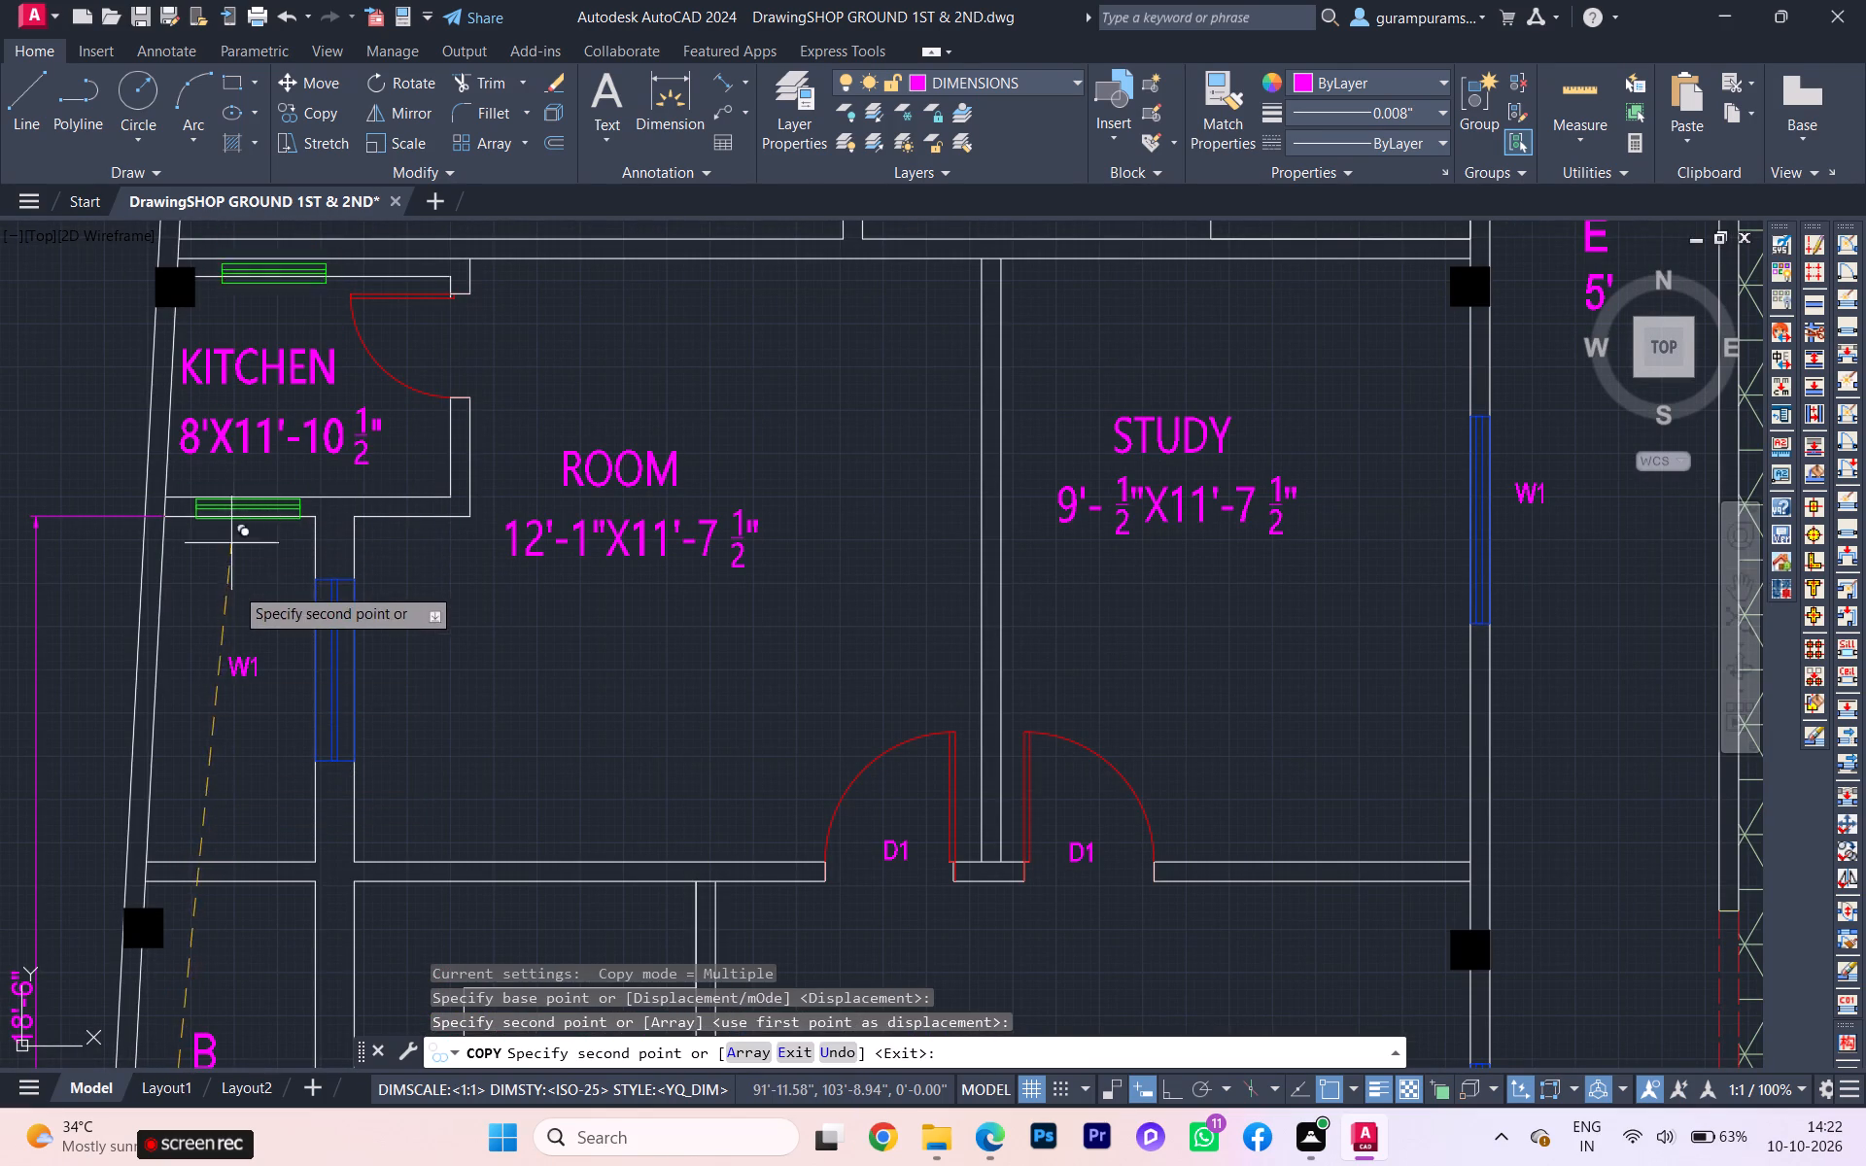
key("Escape")
Move the copied ventilator up slightly so it sits flush within the south wall of the small west room.
scroll(247, 652, "down", 1)
middle_click_drag(254, 666, 322, 898)
scroll(317, 863, "down", 1)
scroll(283, 795, "up", 4)
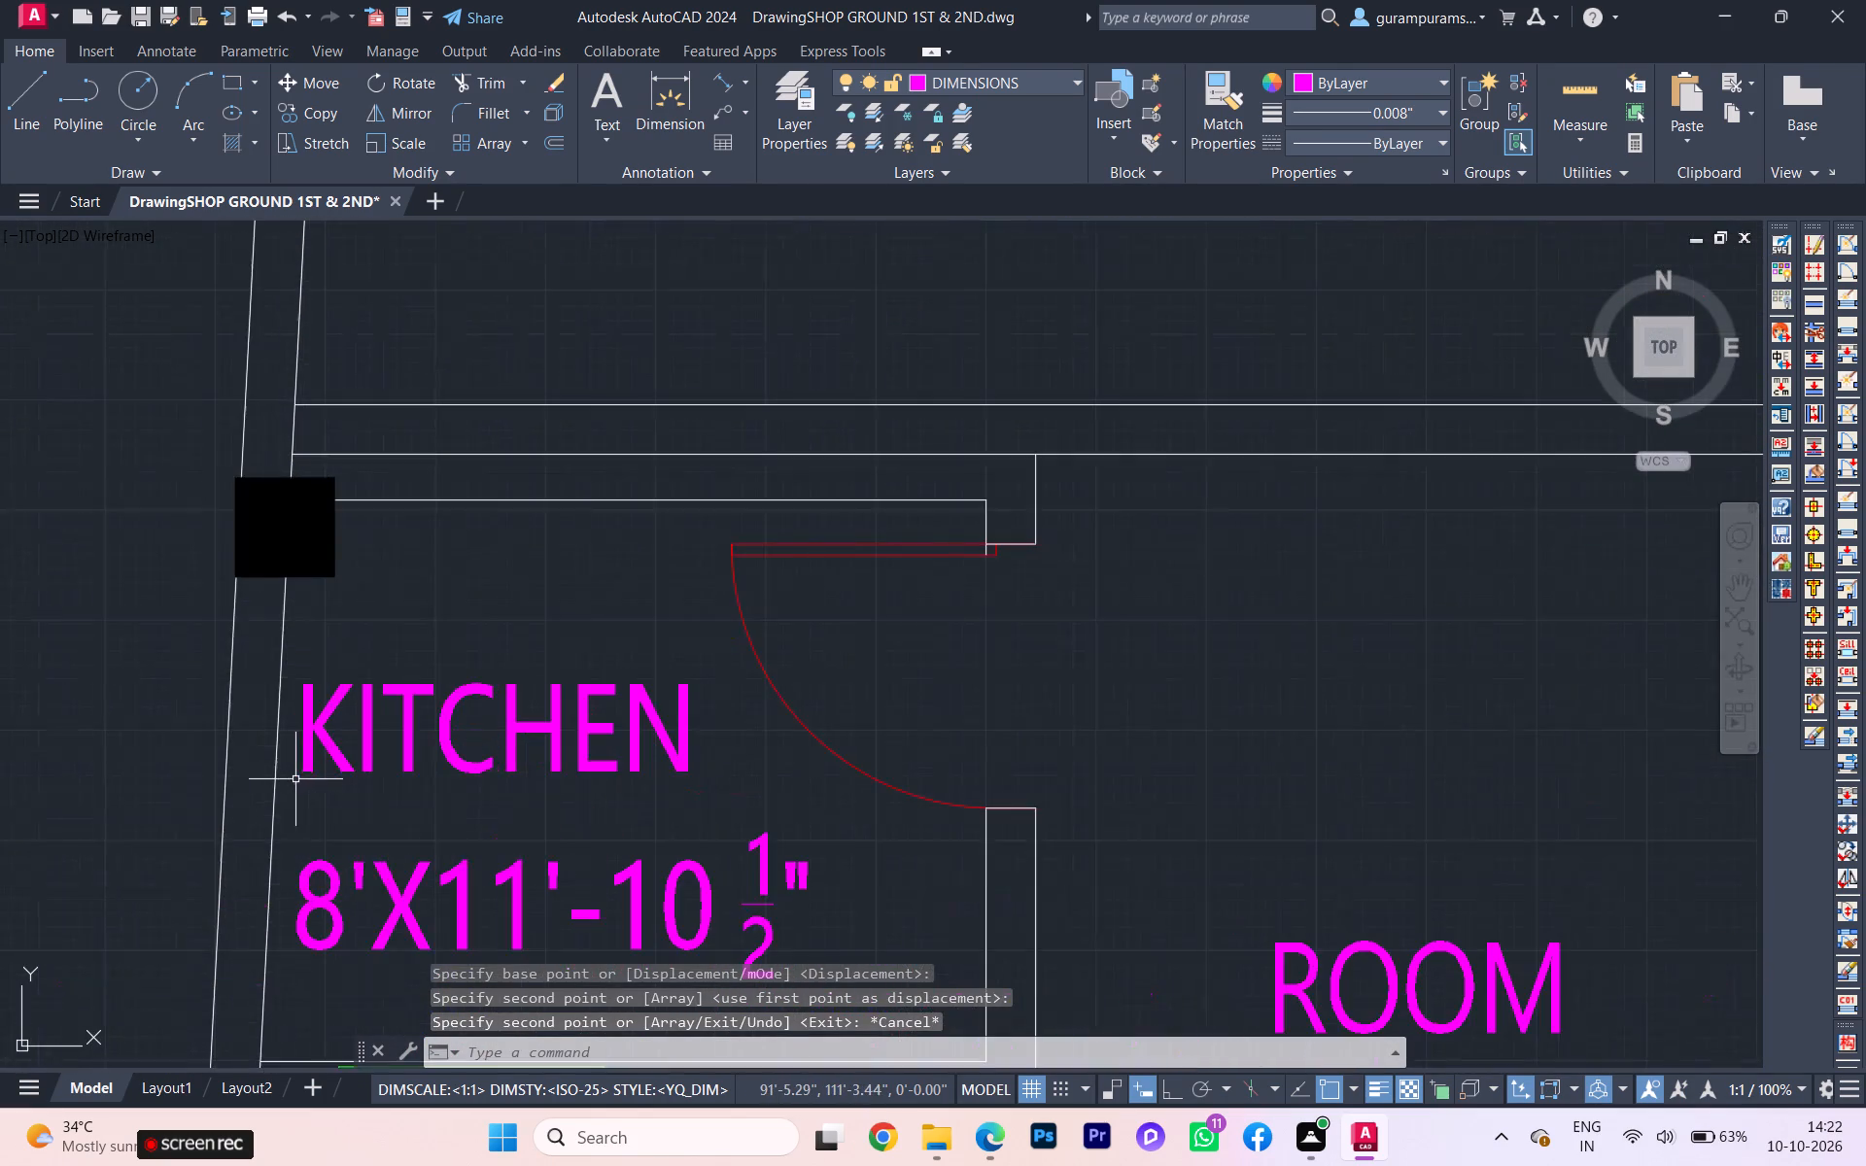
scroll(382, 952, "down", 1)
middle_click_drag(379, 948, 328, 809)
scroll(357, 902, "up", 2)
left_click(353, 903)
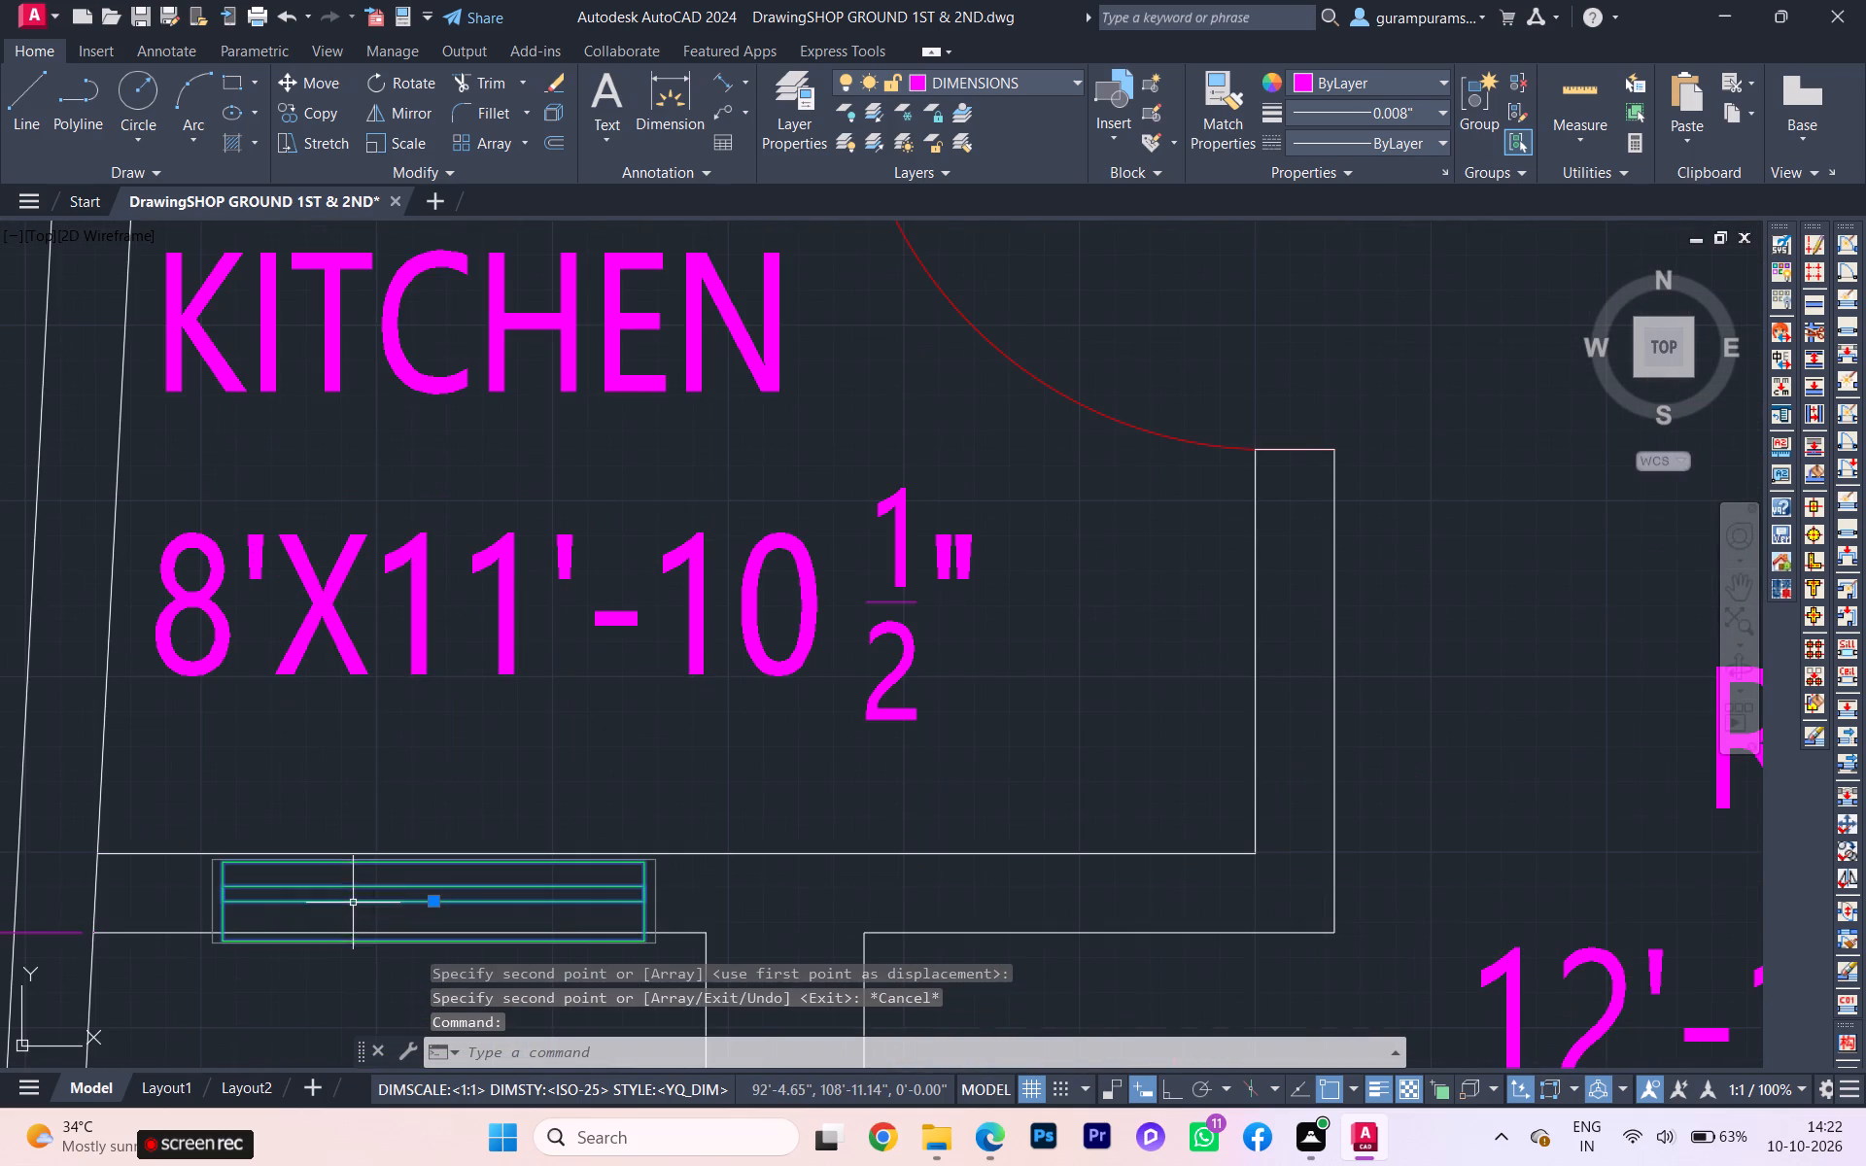
key("m")
key("Return")
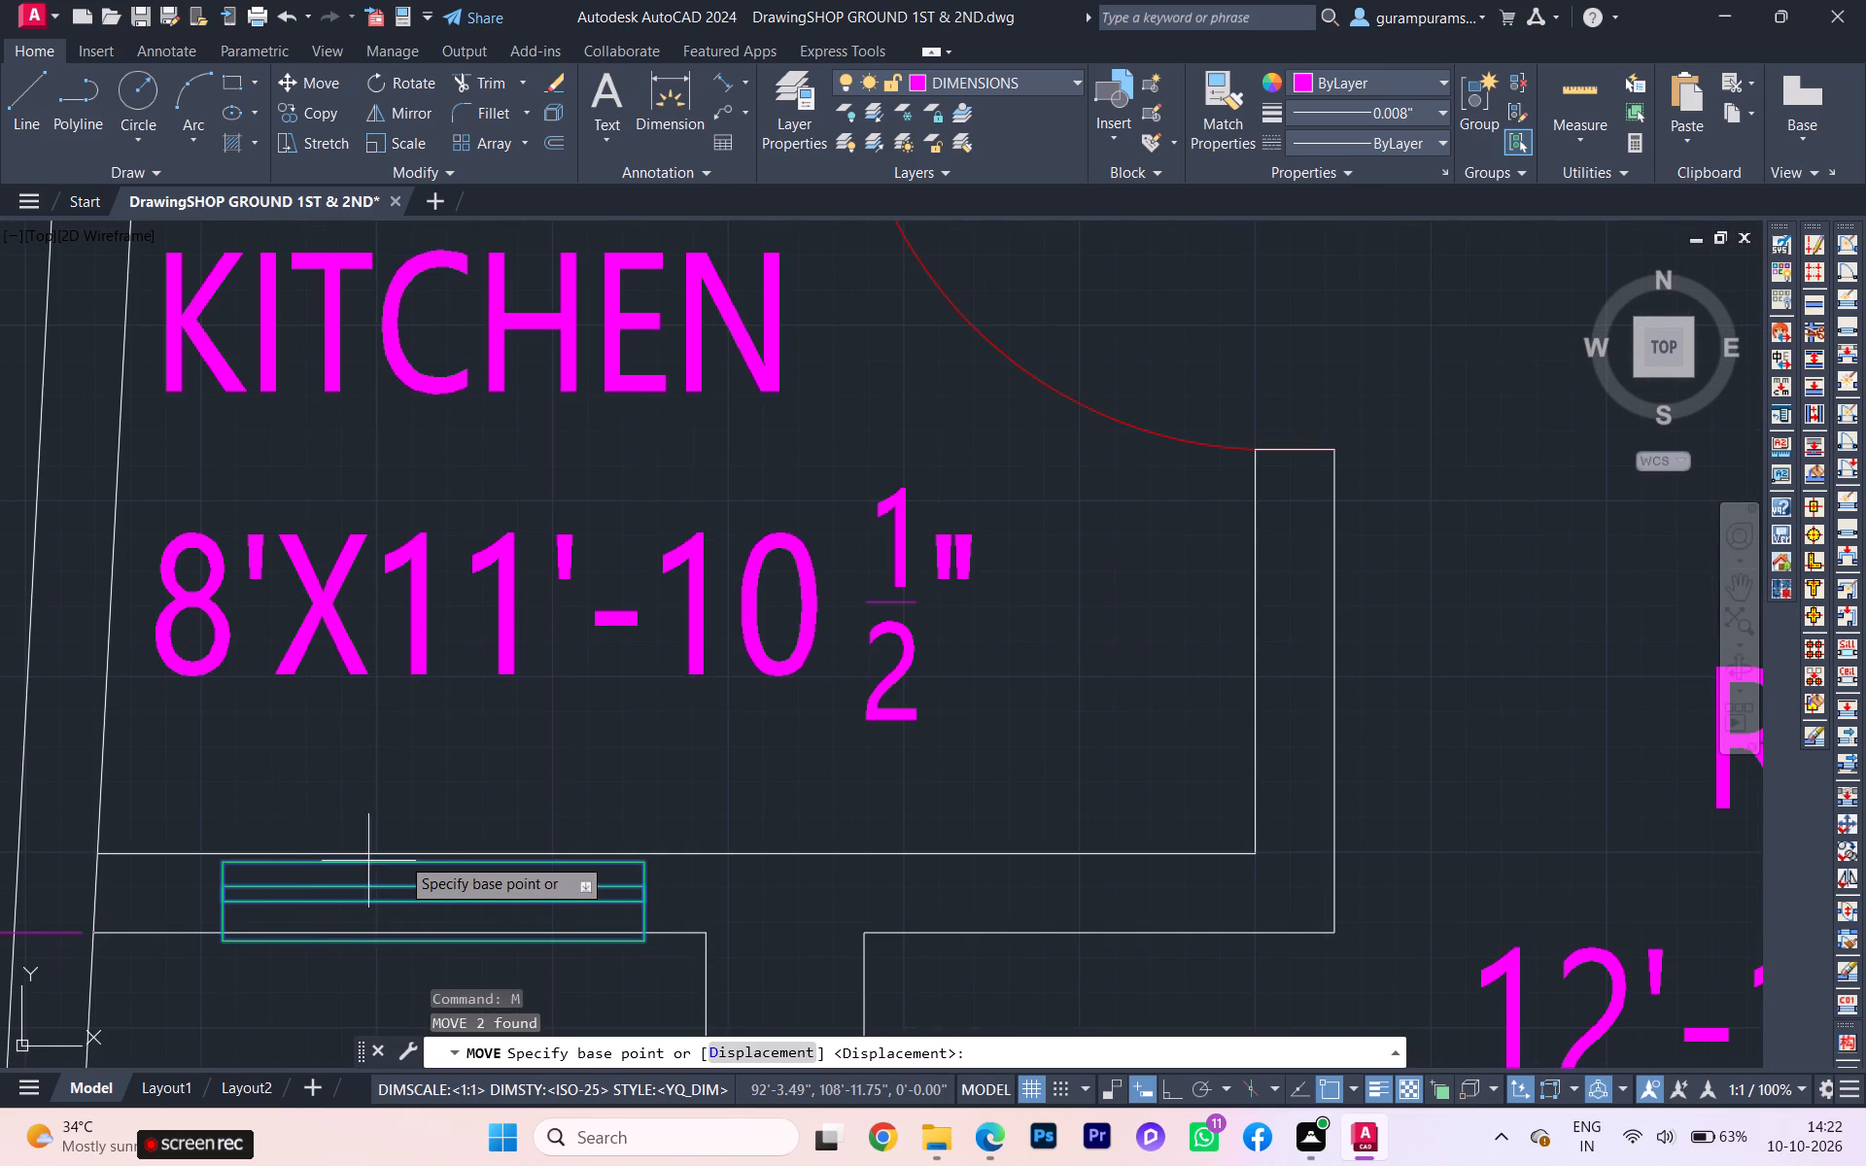
left_click(403, 868)
left_click(407, 858)
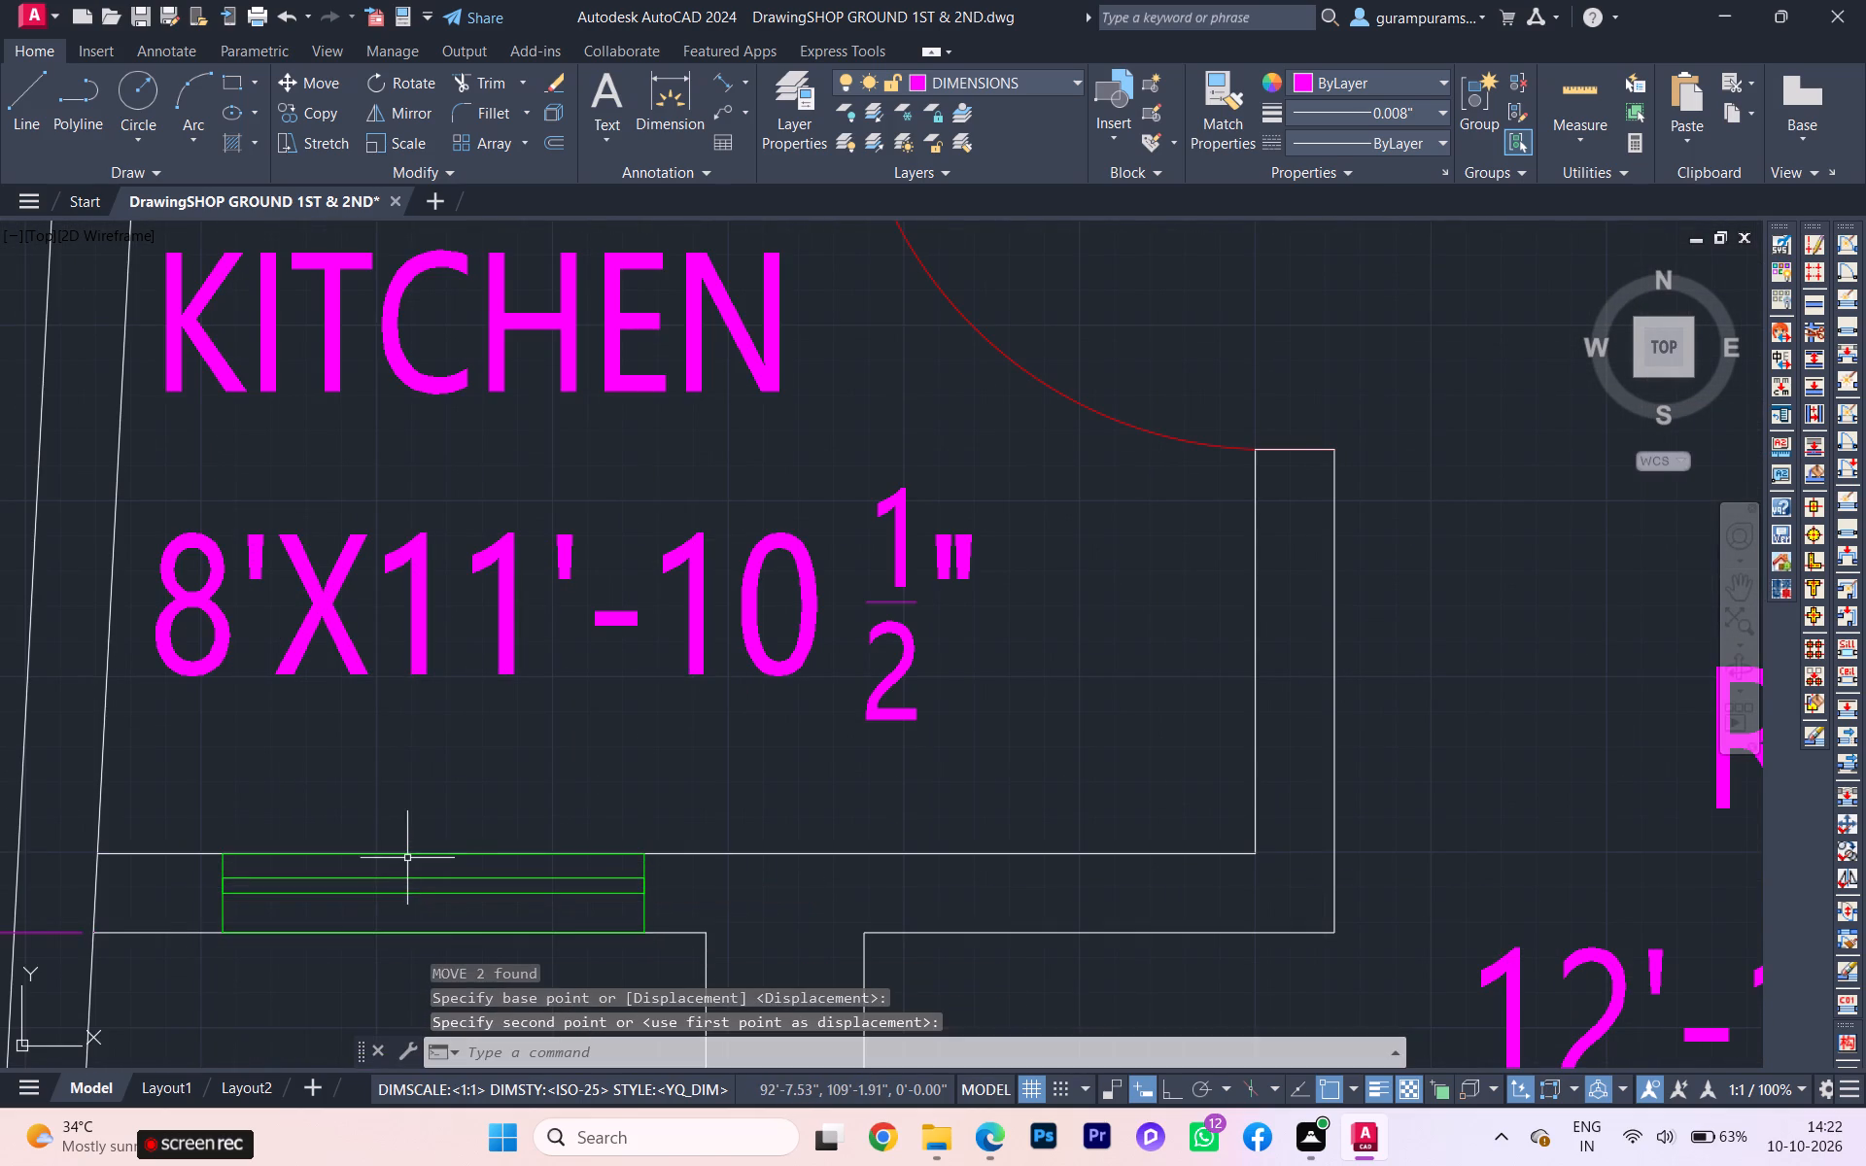
Replace the KITCHEN label in the small west room beside the 12'-1" room with BATH 6'-0"X5'-0", matching the reference plan.
scroll(426, 843, "down", 2)
middle_click_drag(427, 843, 416, 860)
scroll(354, 794, "down", 3)
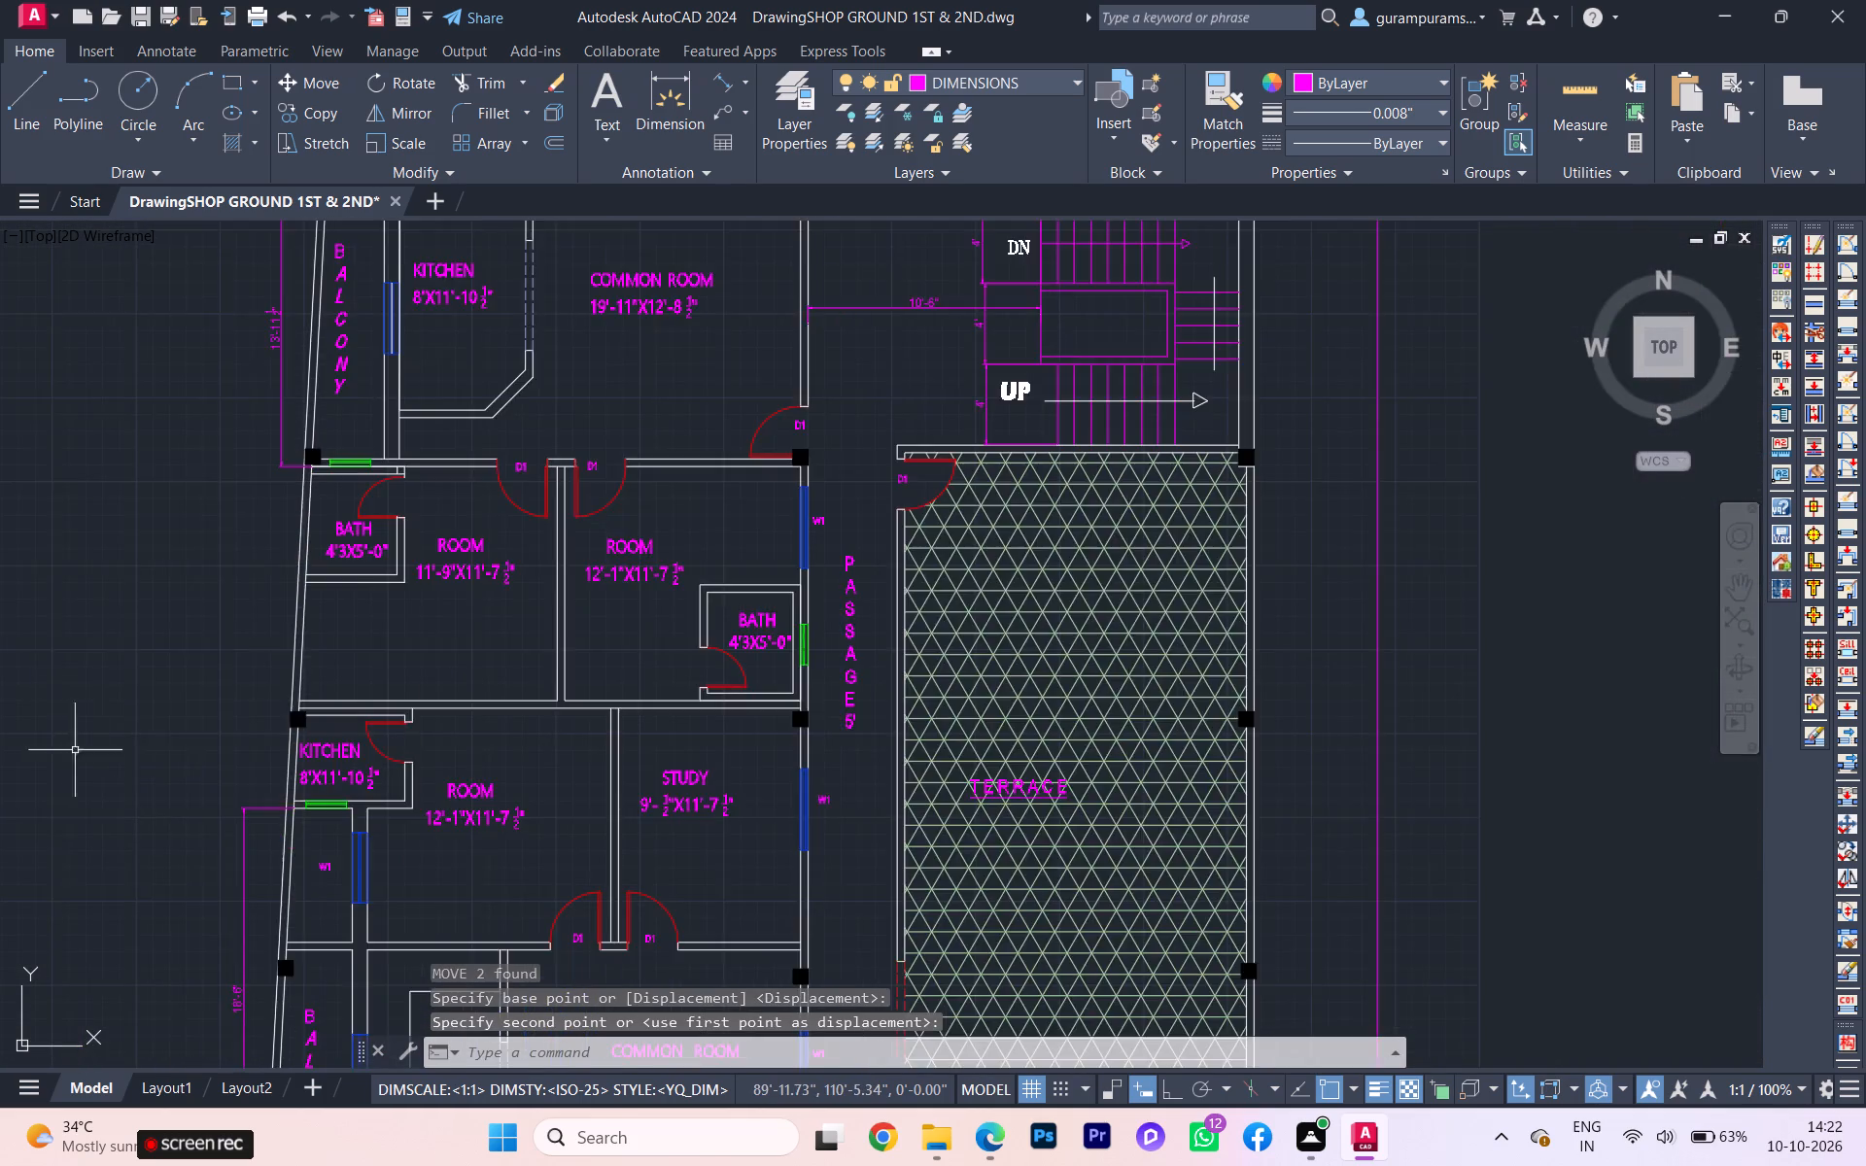
scroll(52, 750, "down", 3)
scroll(708, 924, "up", 1)
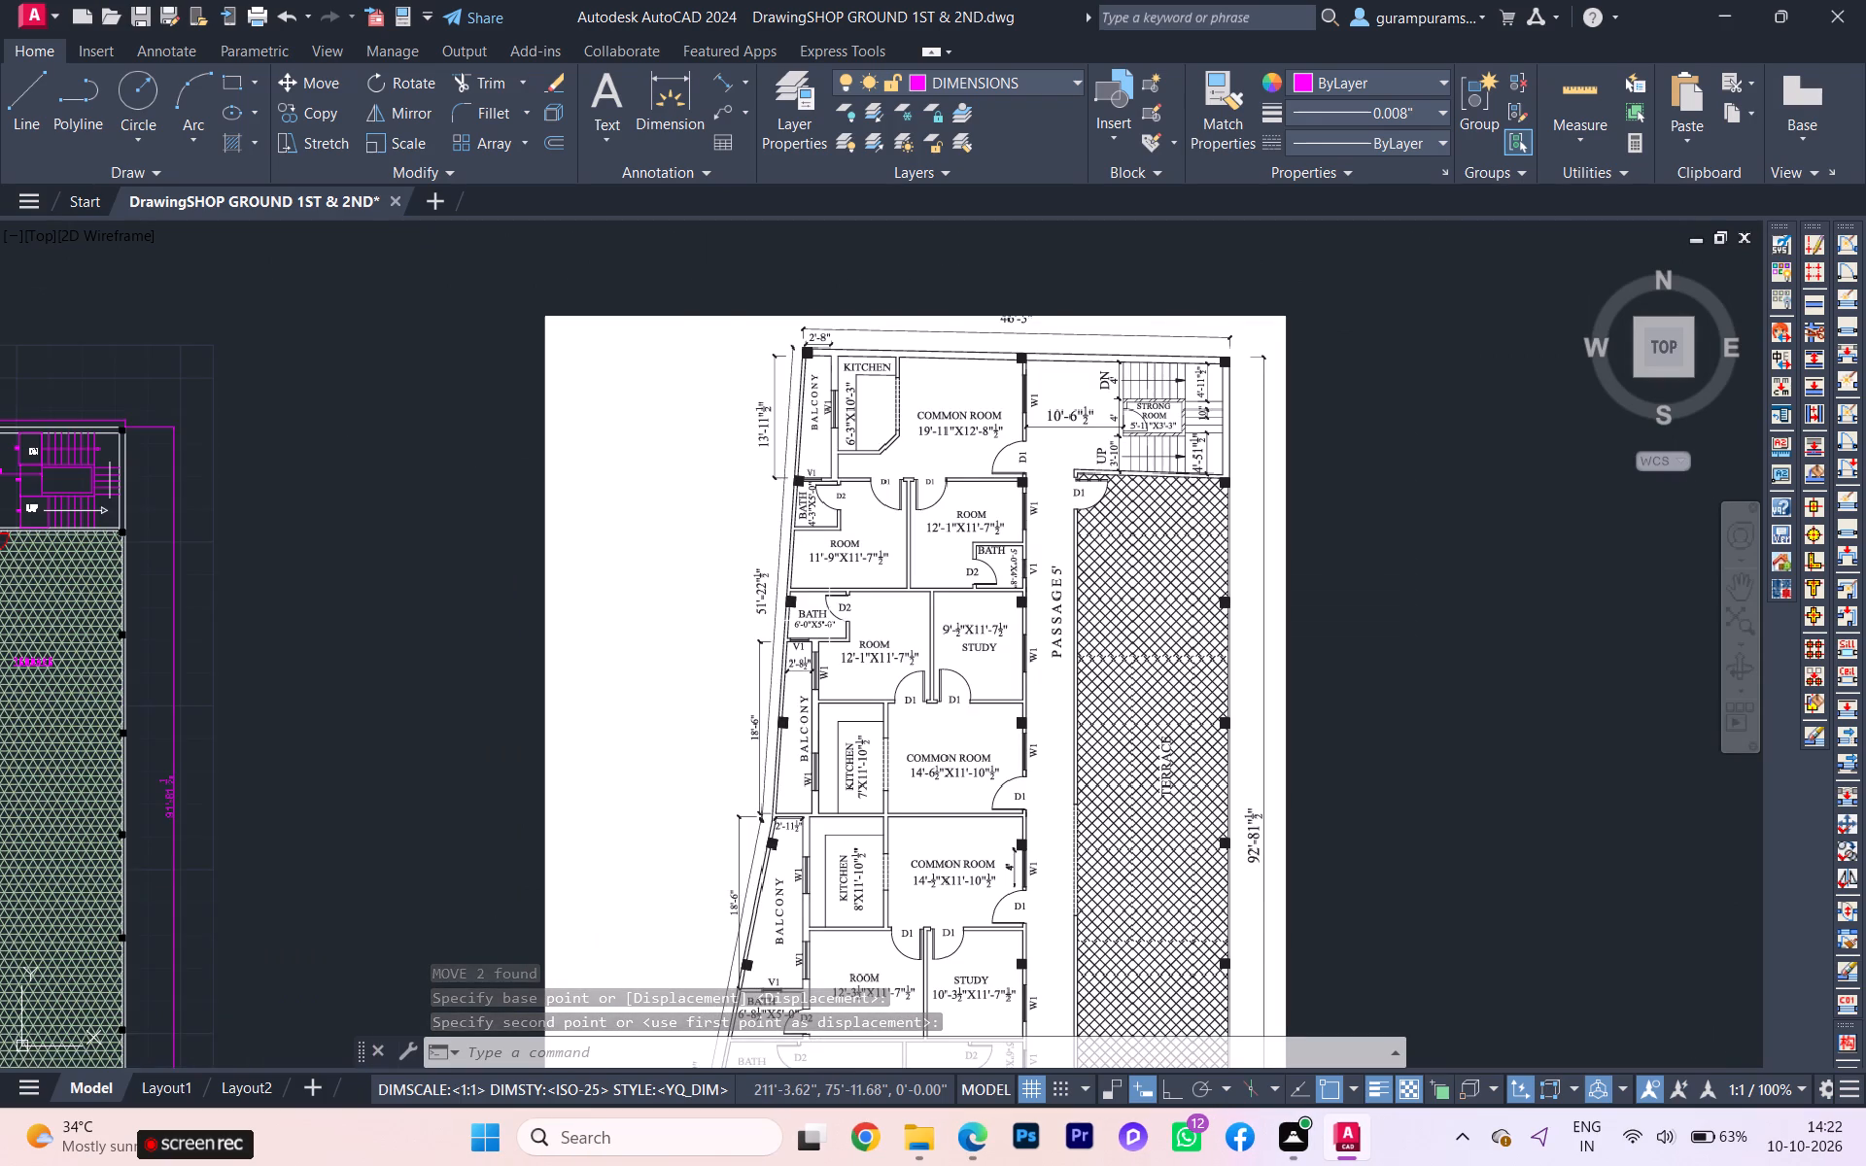
scroll(846, 603, "up", 1)
scroll(893, 686, "down", 2)
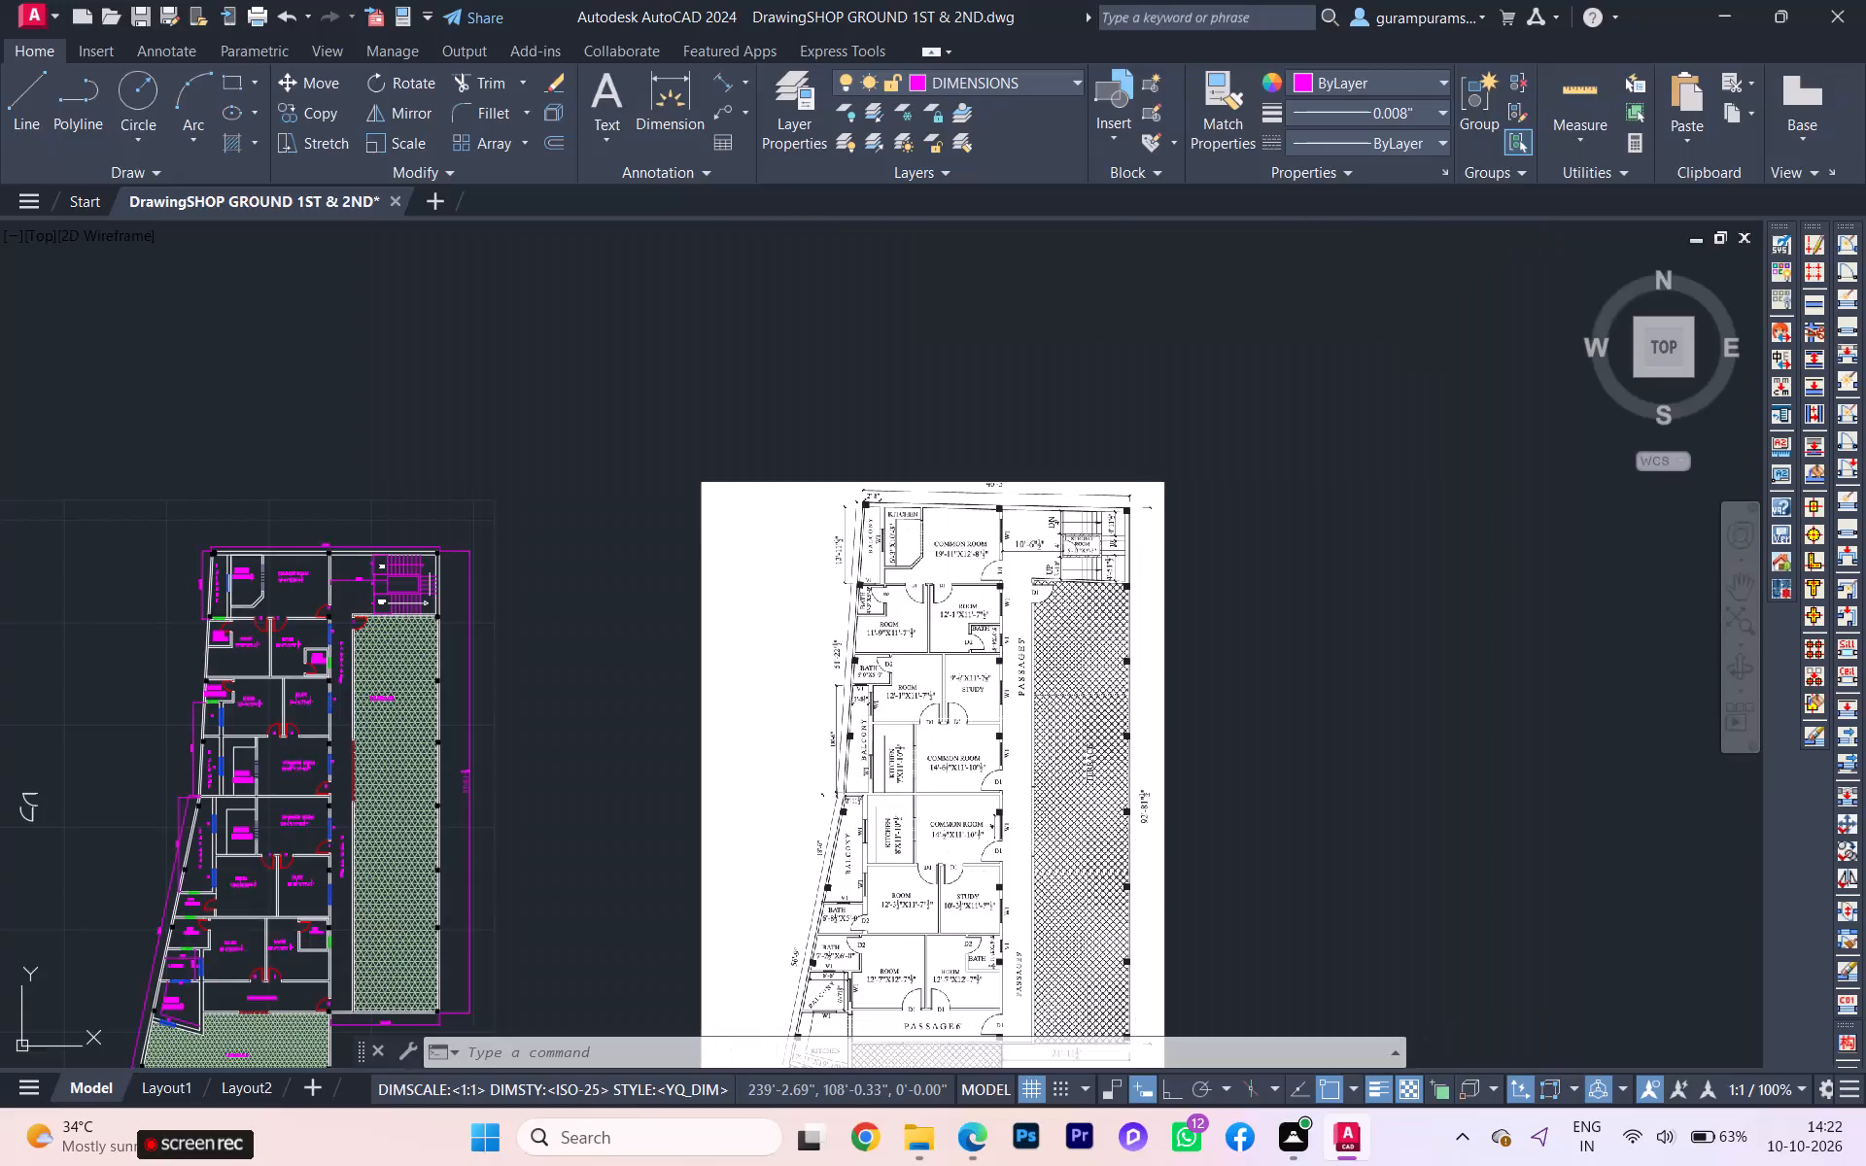
scroll(162, 704, "up", 2)
scroll(364, 604, "up", 2)
double_click(228, 768)
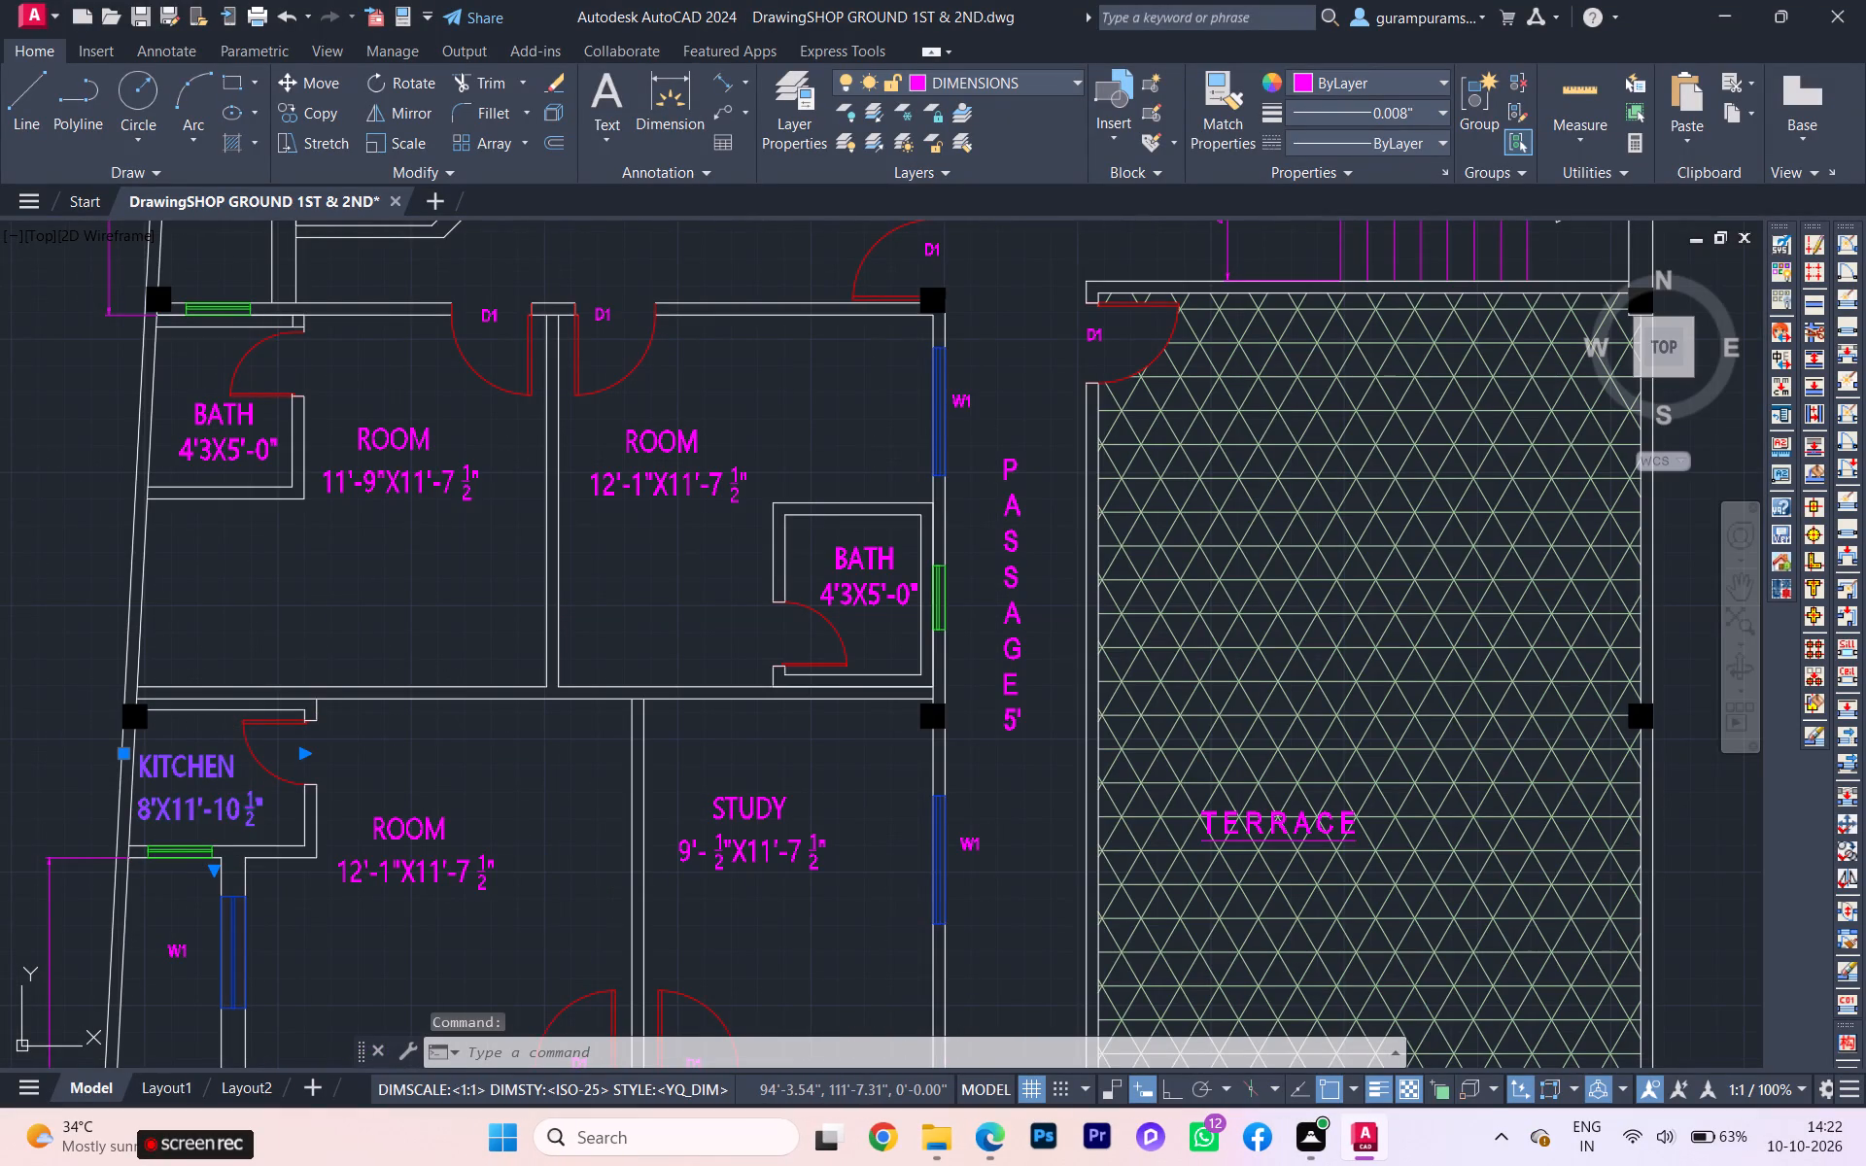
left_click_drag(279, 816, 154, 752)
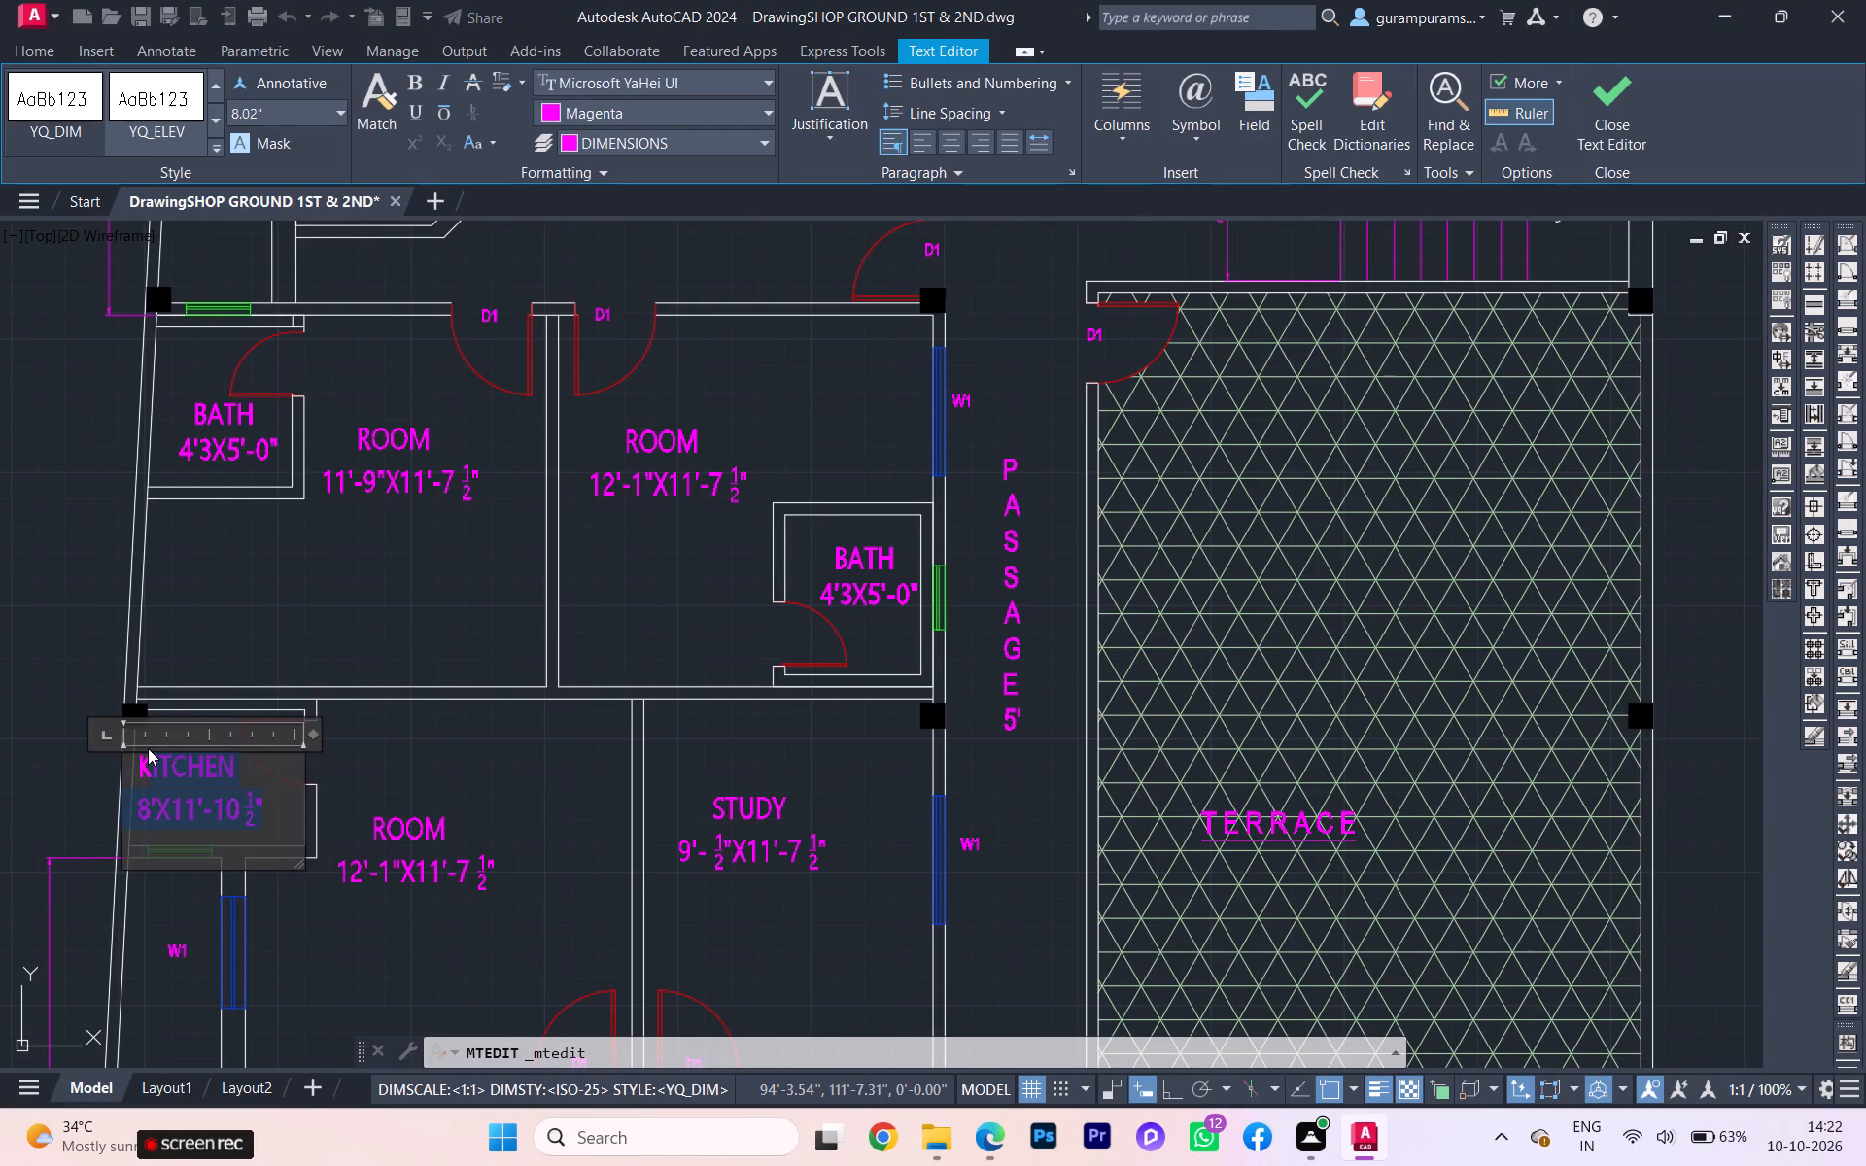
key("BackSpace")
key("BackSpace")
key("b")
type("AT")
key("h")
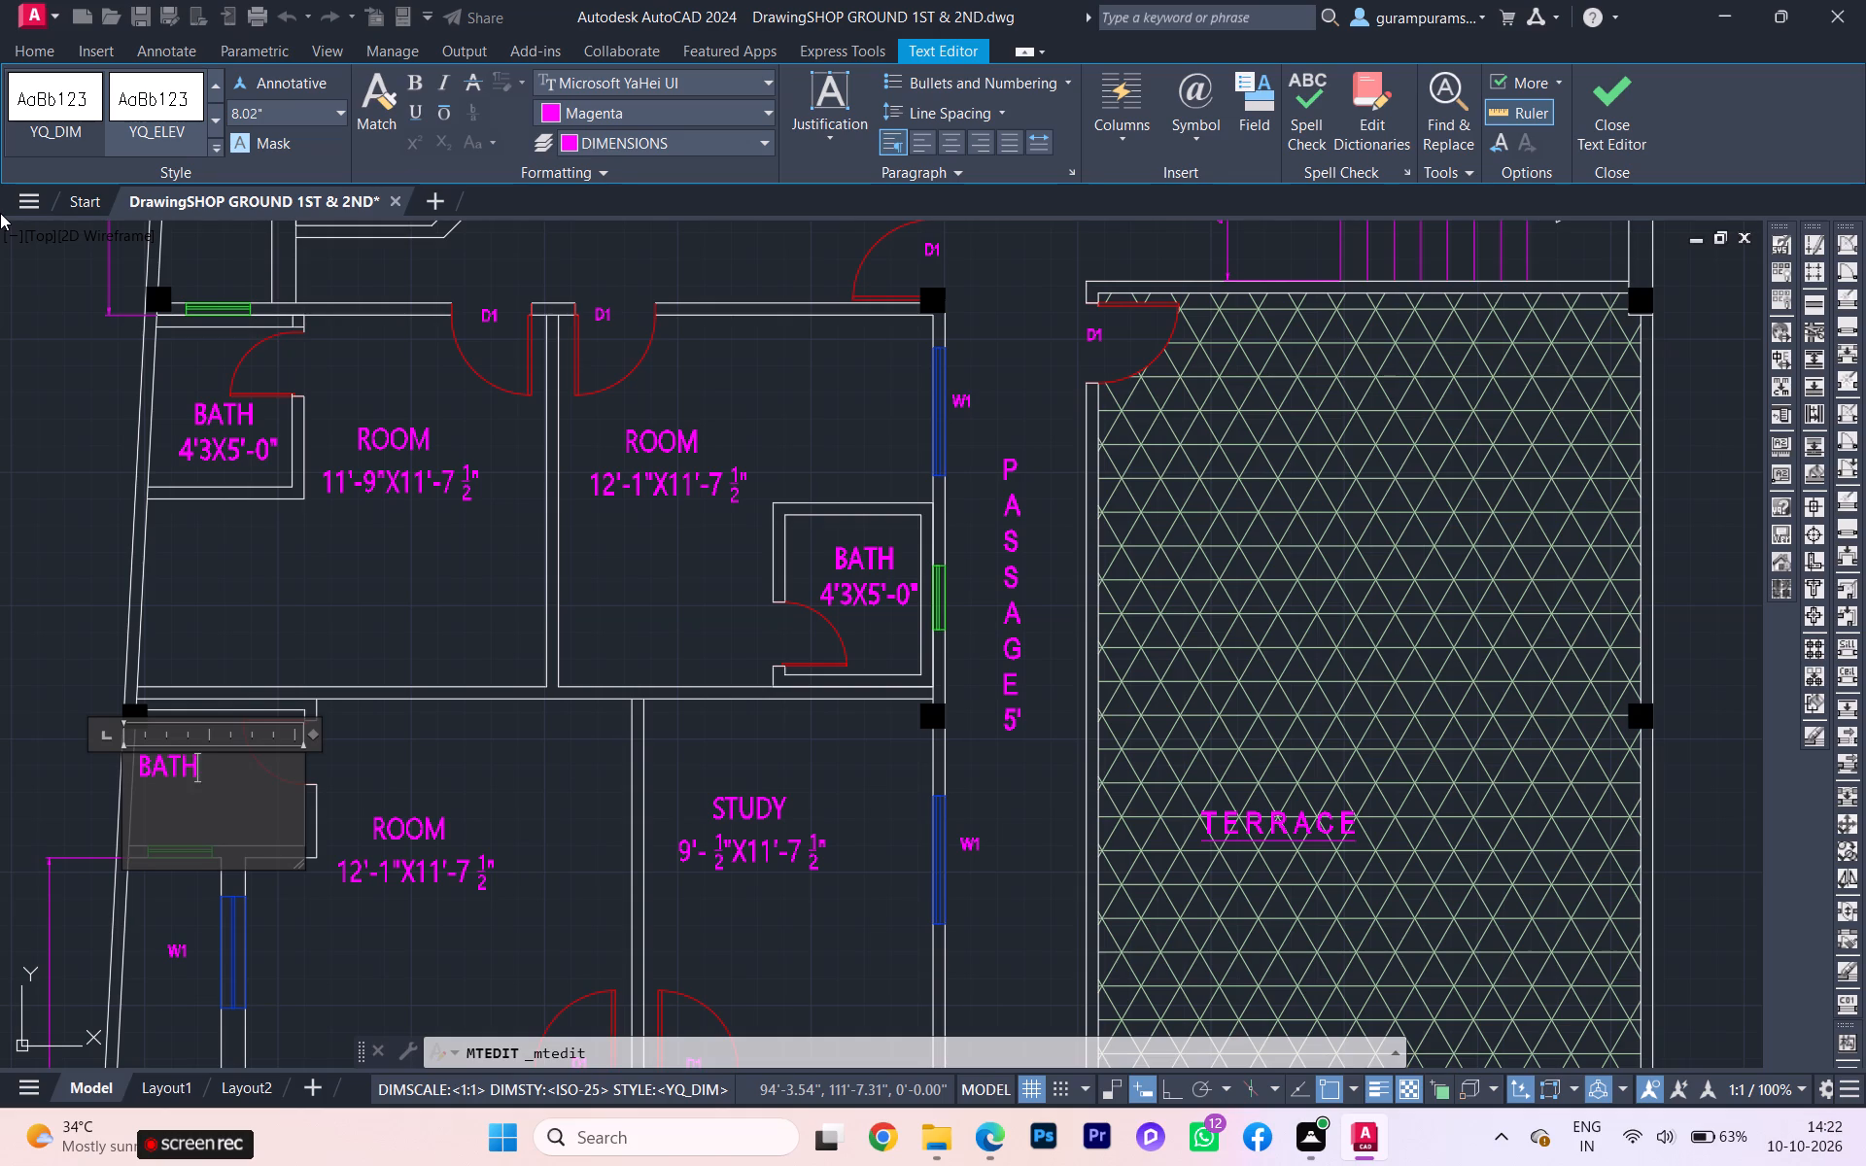
key("Return")
type("6'-0")
key("apostrophe")
key("BackSpace")
type("\"X5'-0")
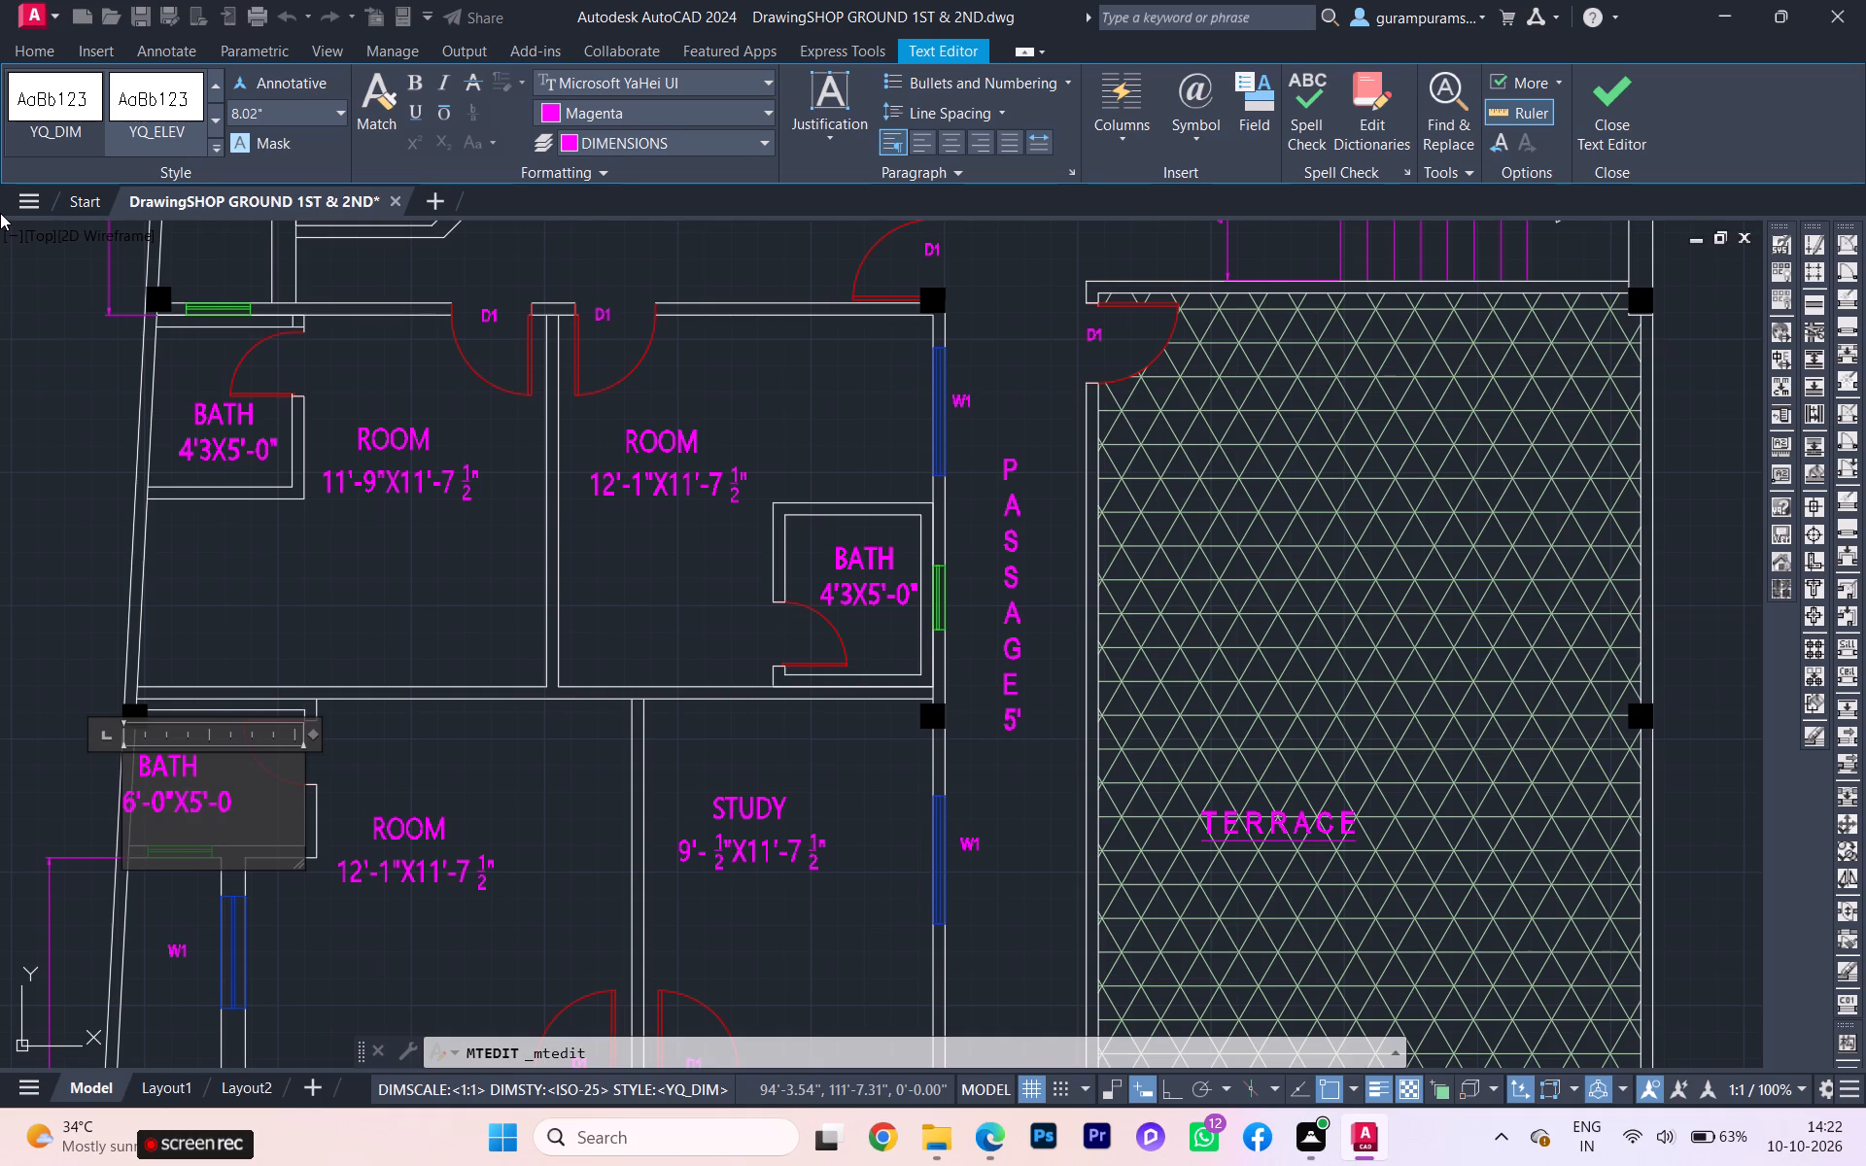
key("shift+quotedbl")
left_click(344, 905)
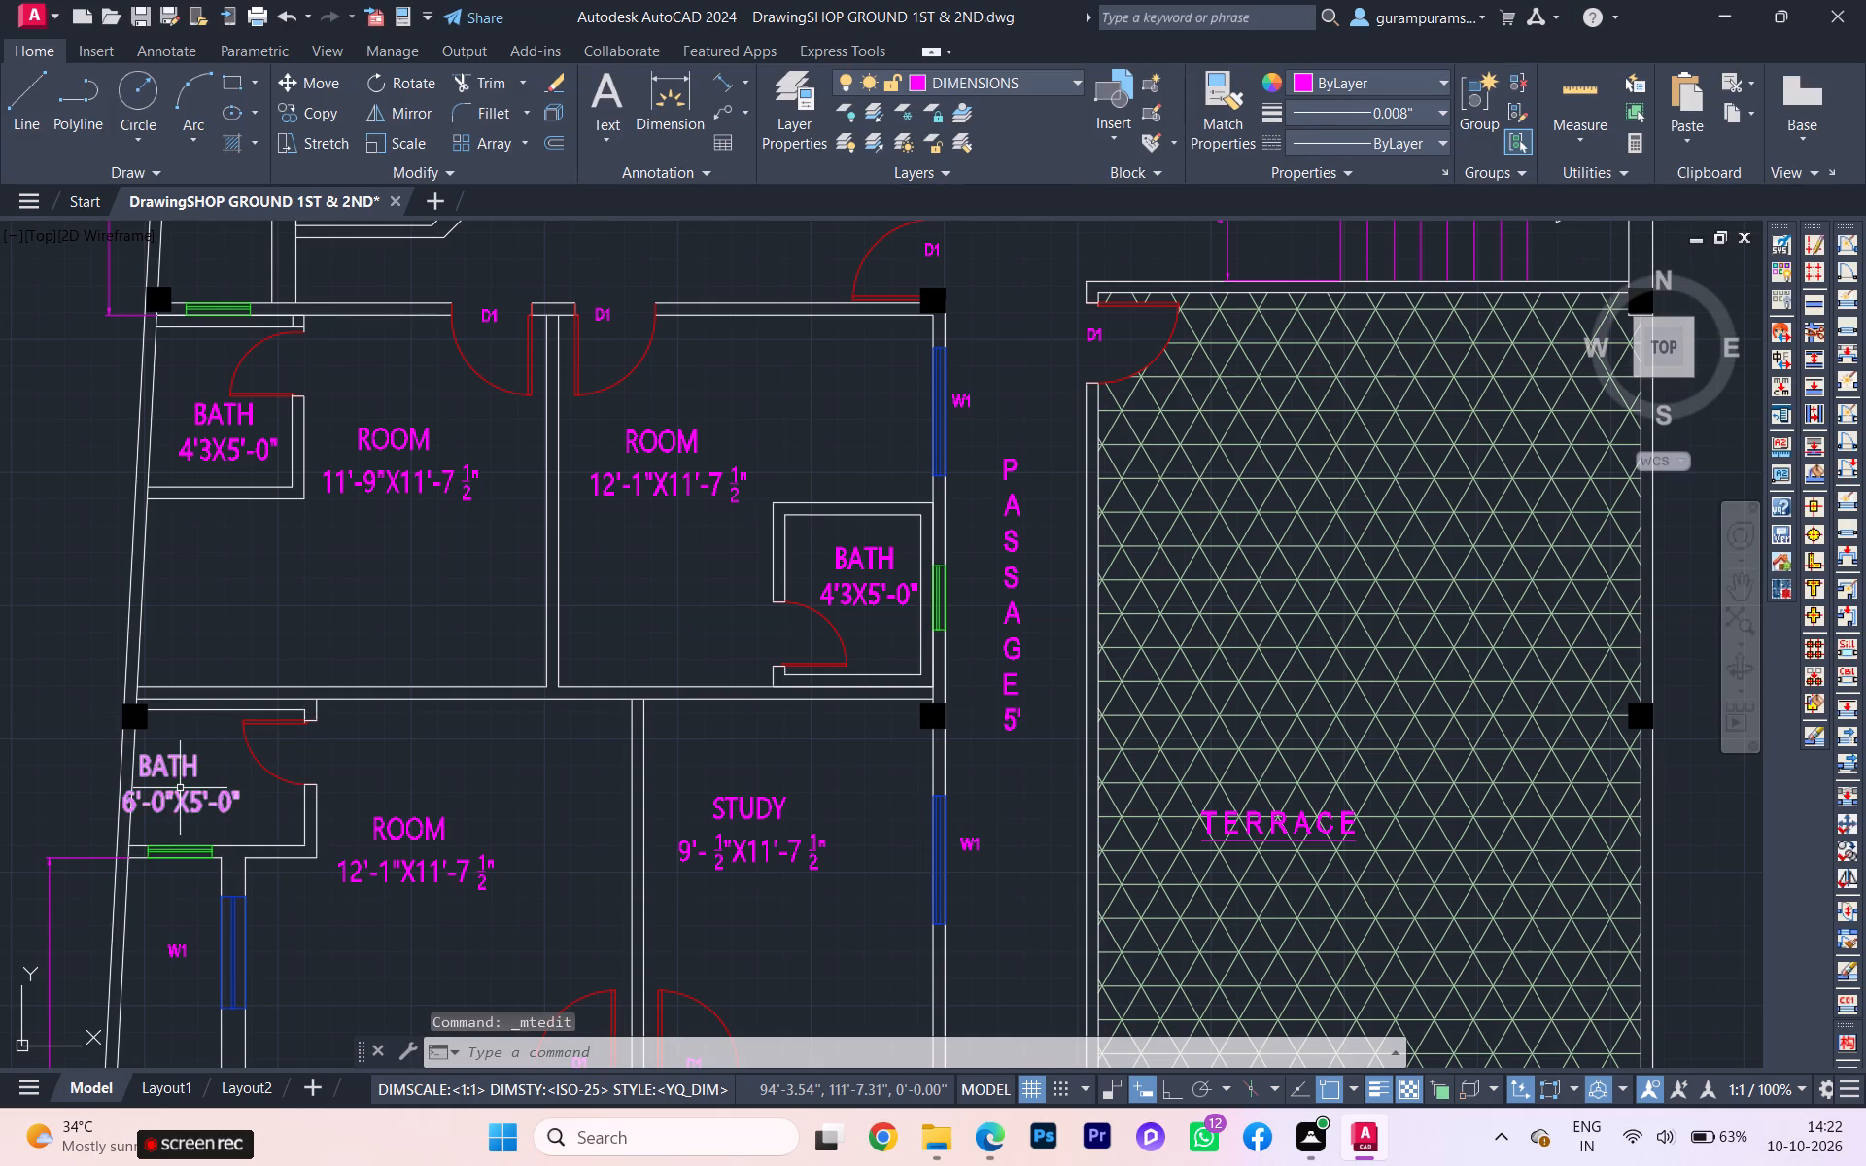
Reduce the width and height of the BATH 6'-0"X5'-0" label's text frame to fit its text.
left_click(172, 808)
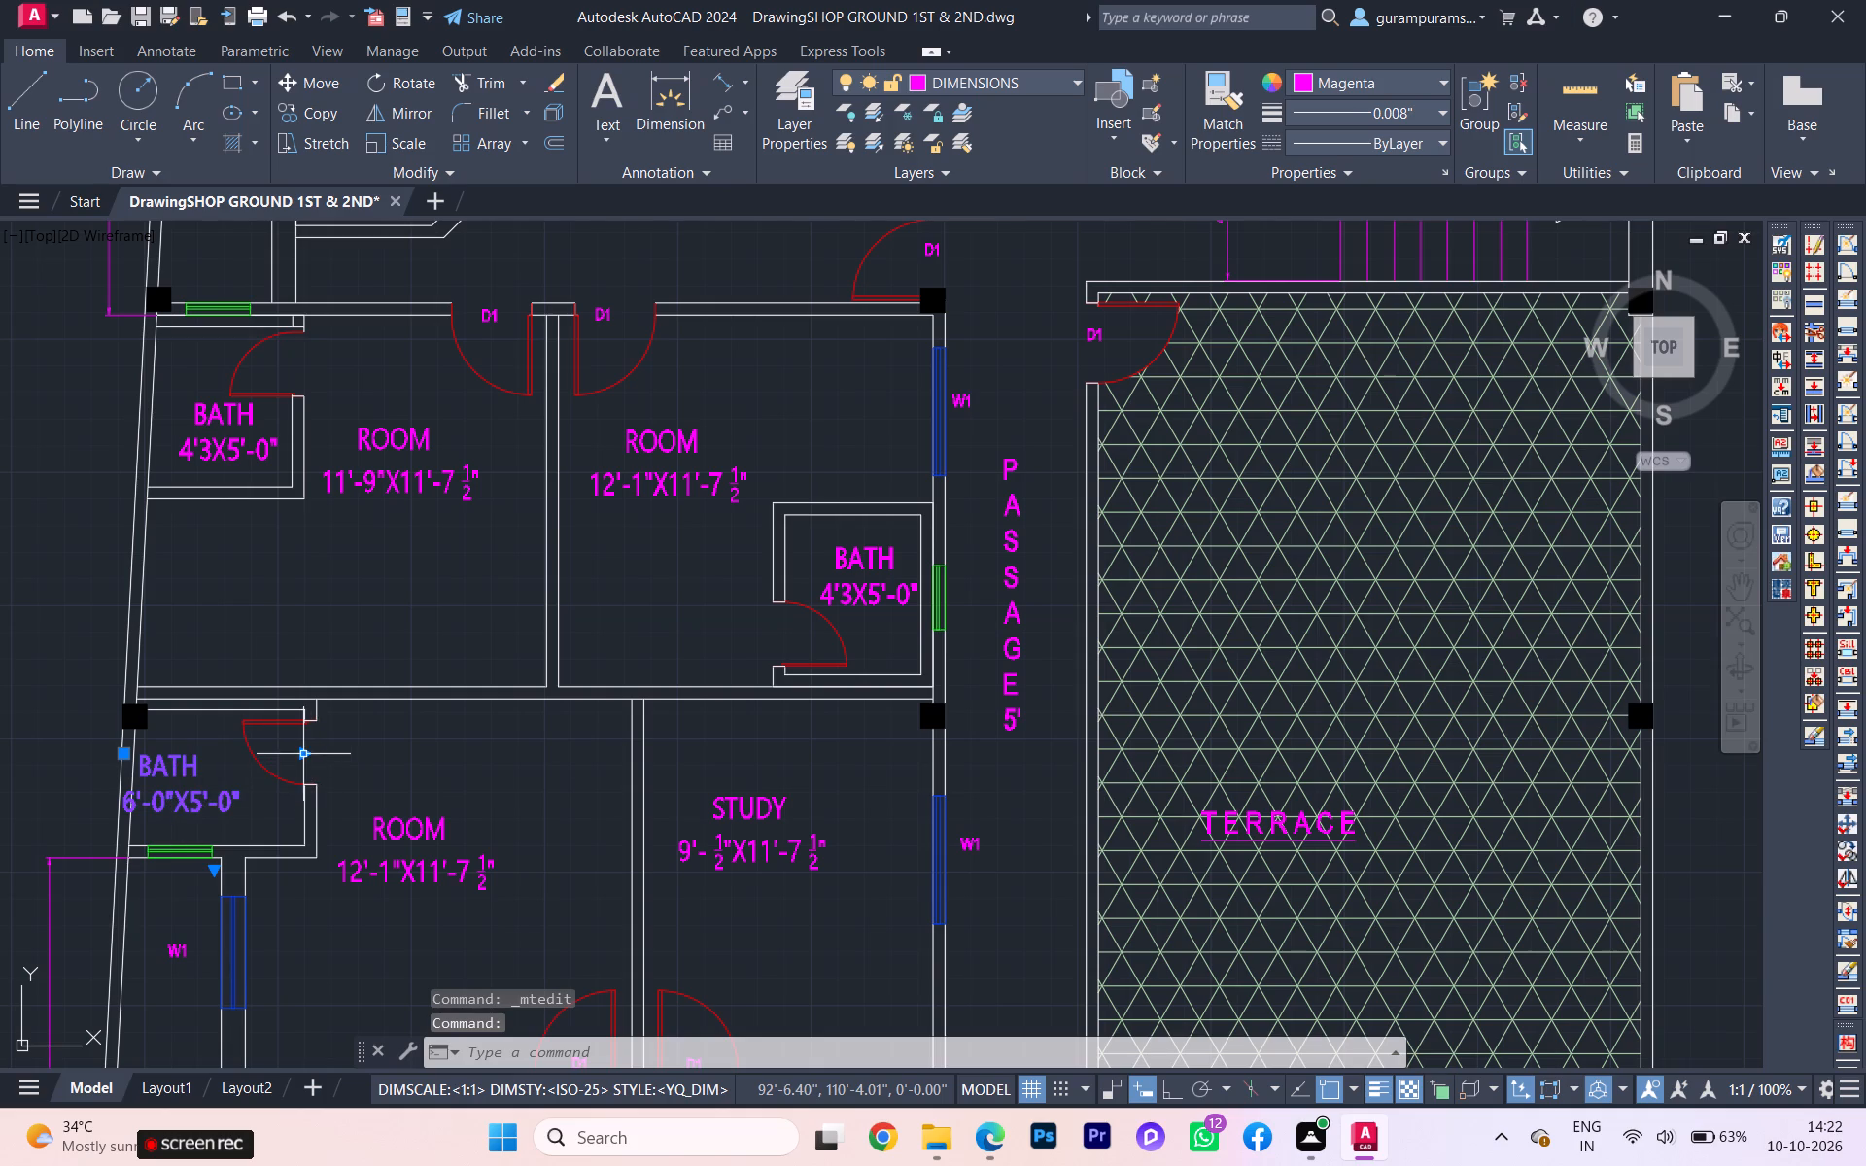
left_click(308, 753)
left_click(250, 740)
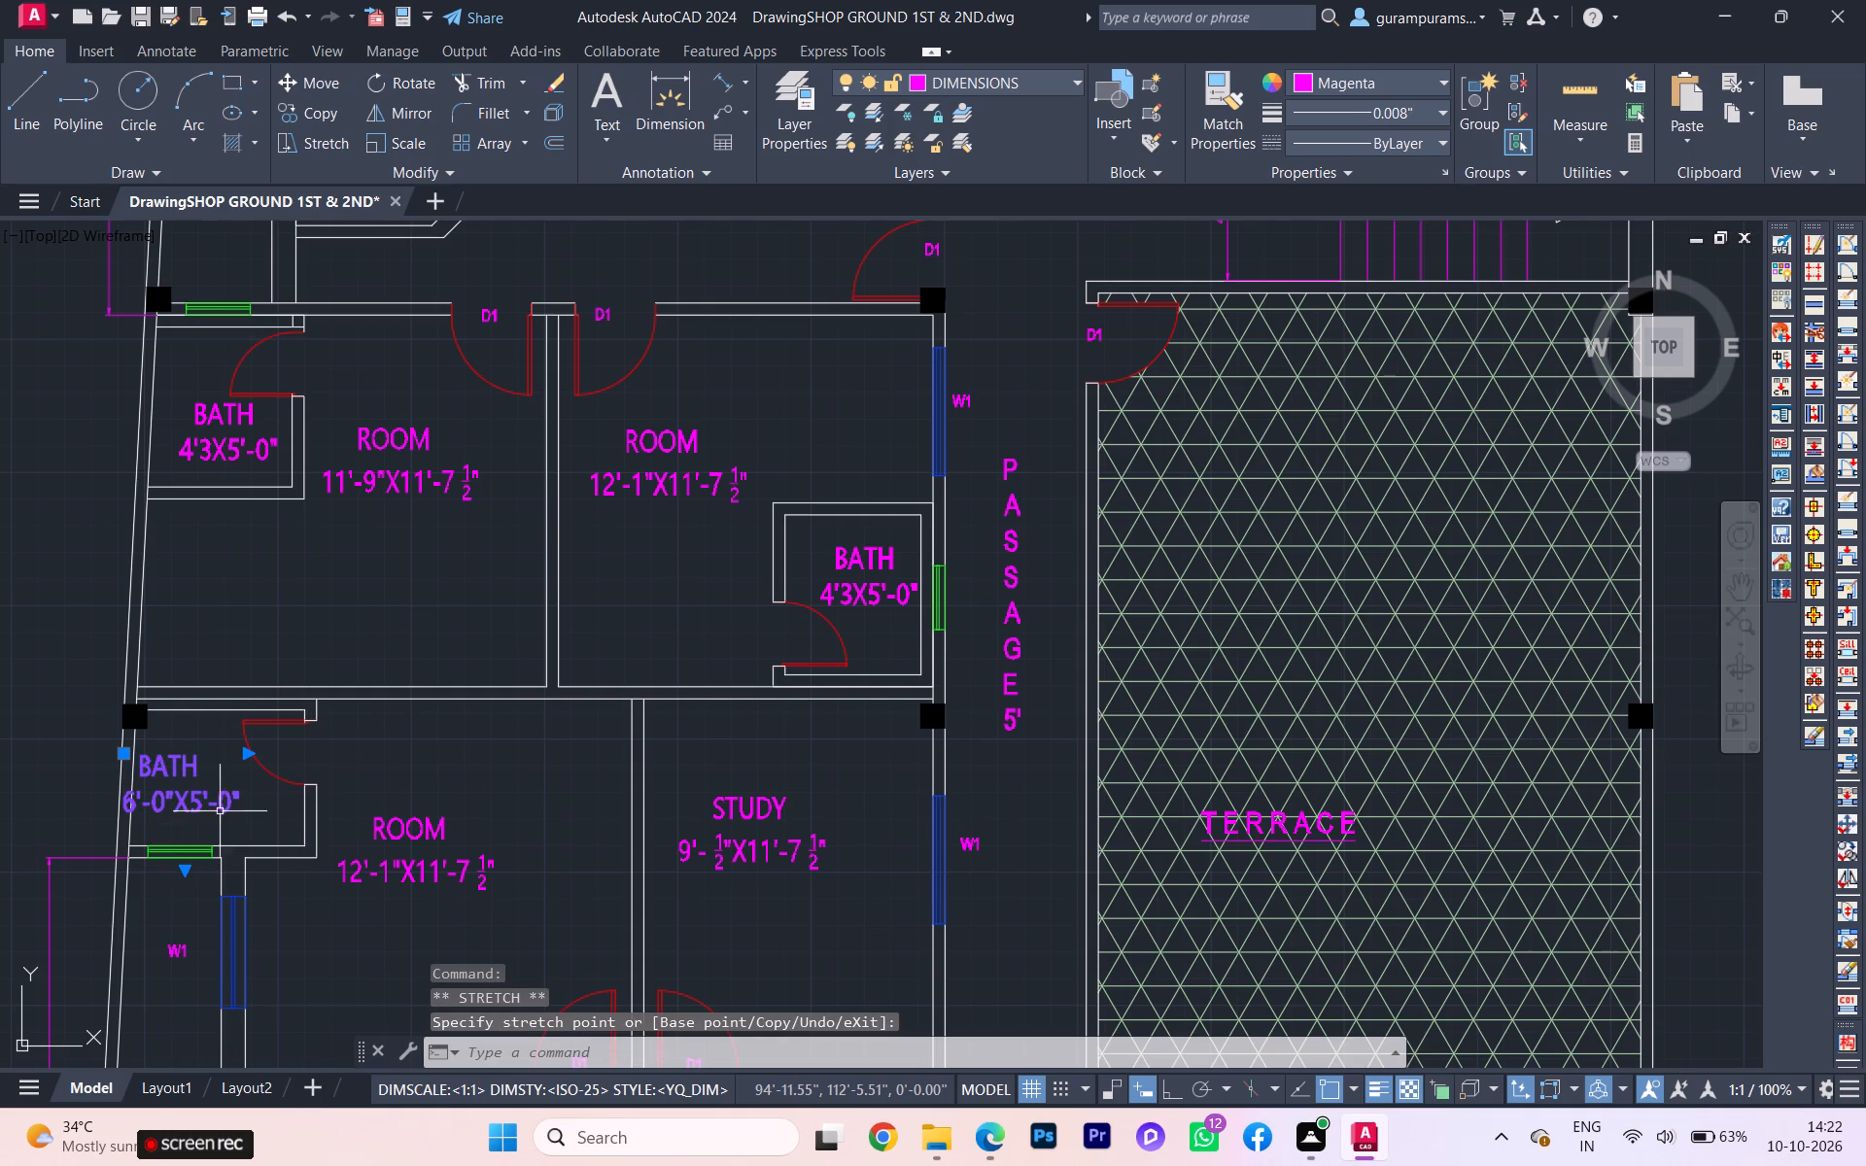
left_click(190, 863)
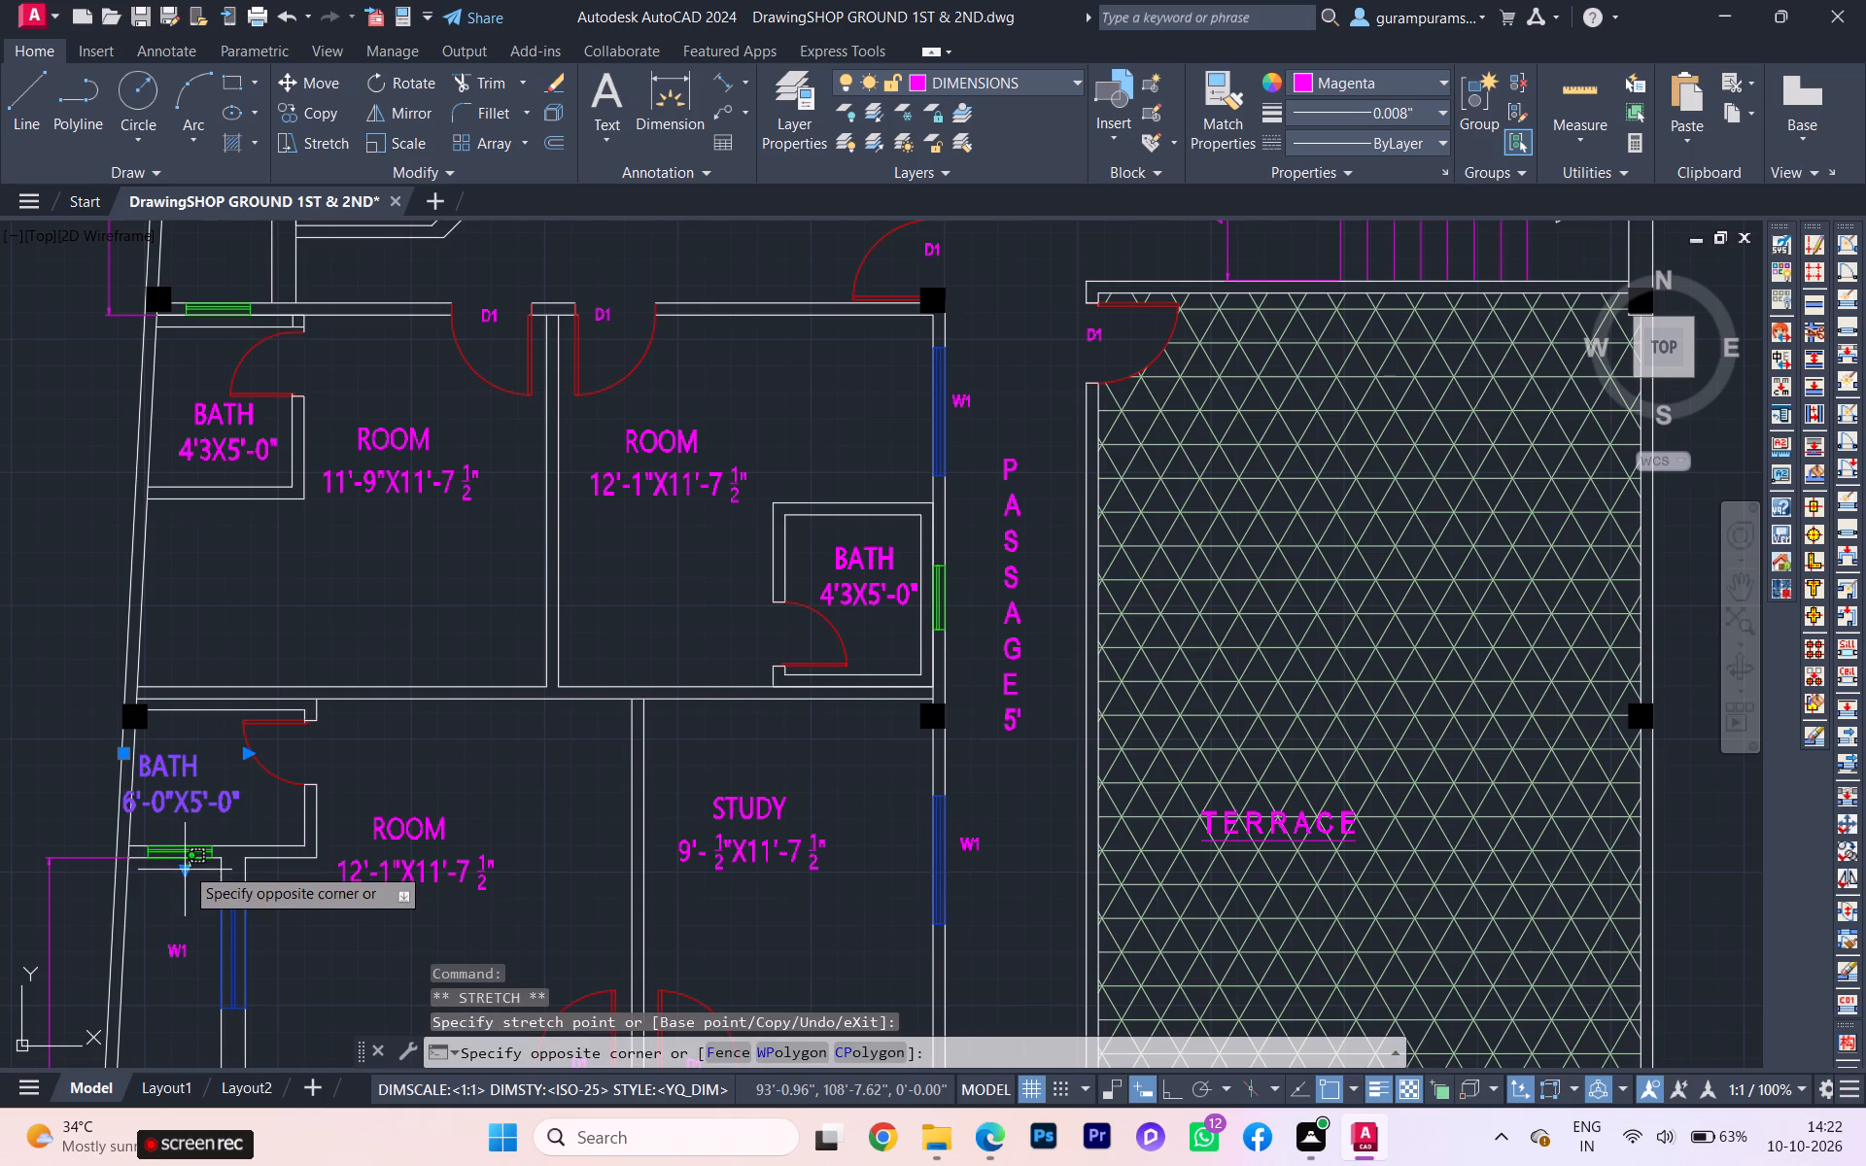
left_click(185, 866)
left_click(186, 867)
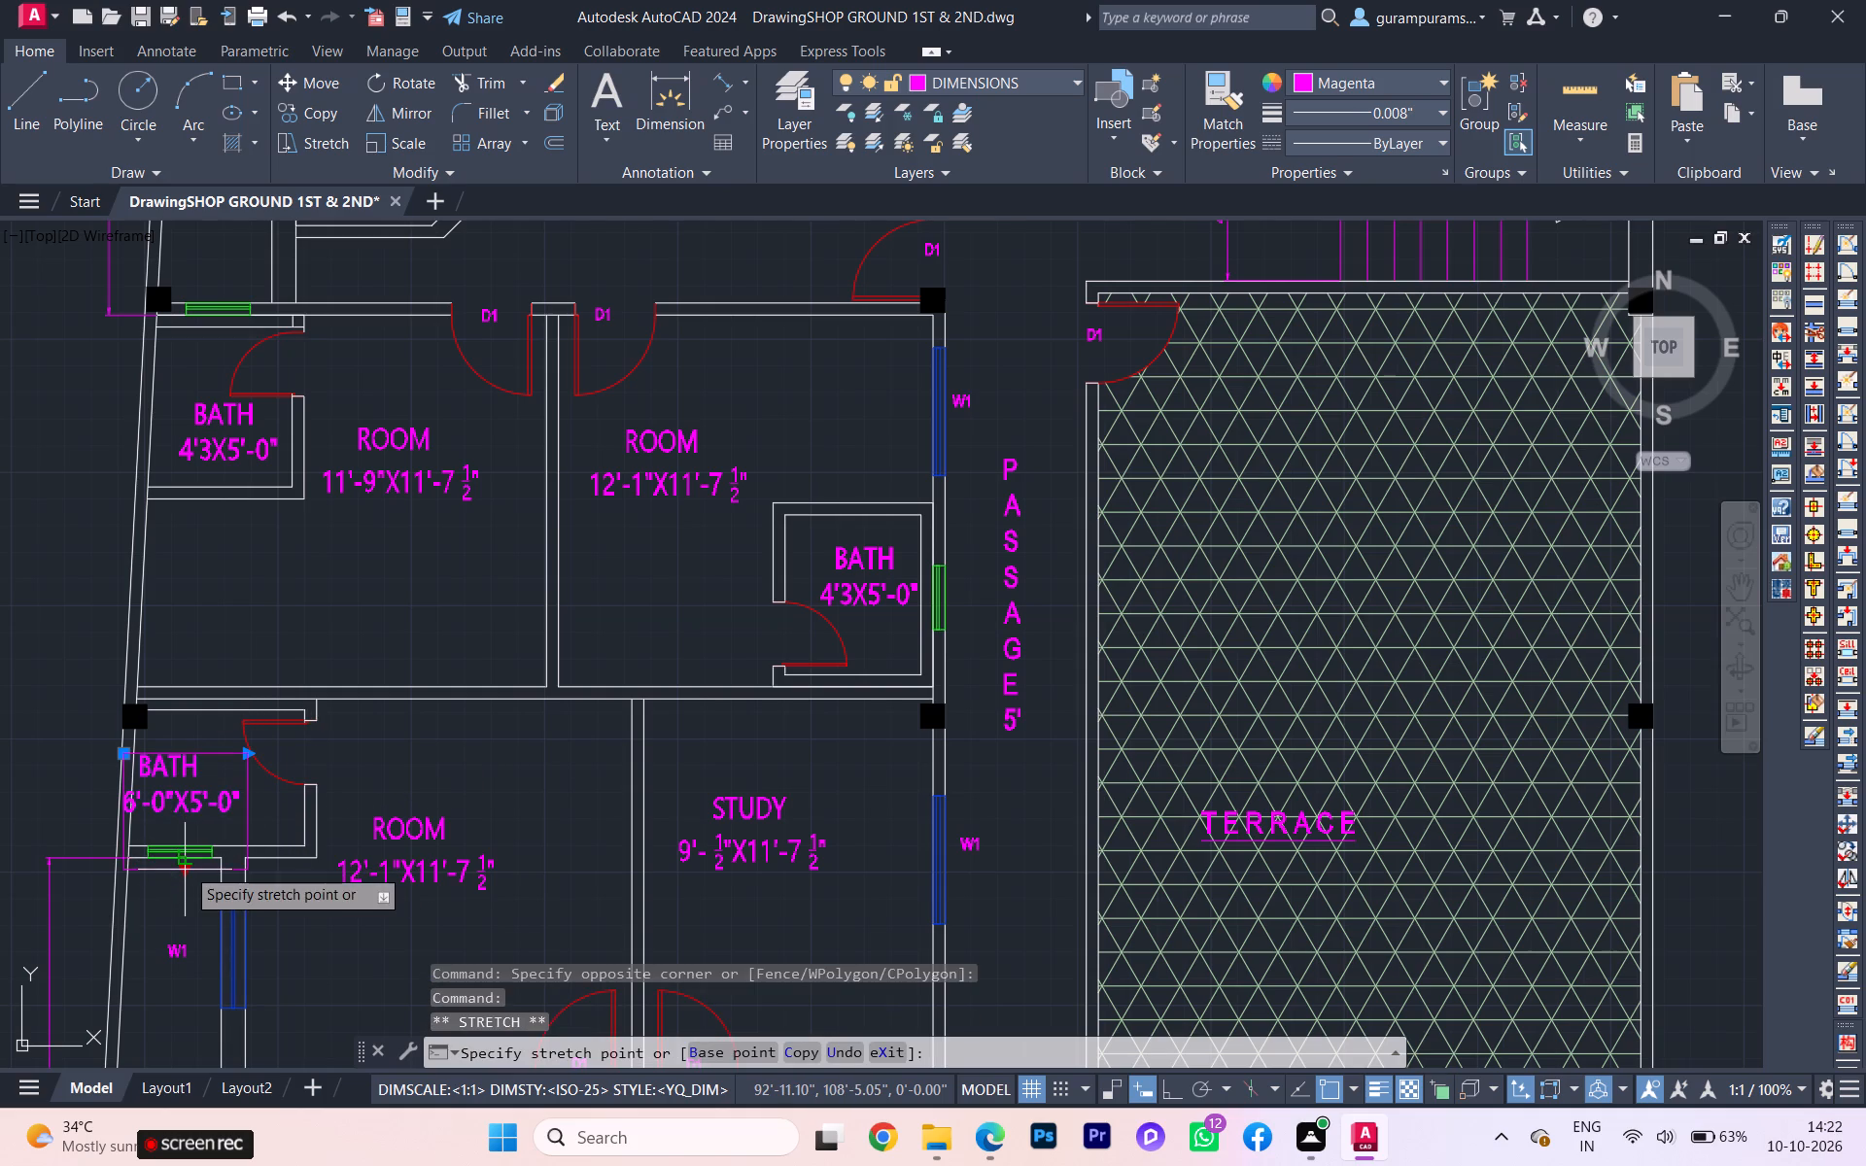
left_click(190, 820)
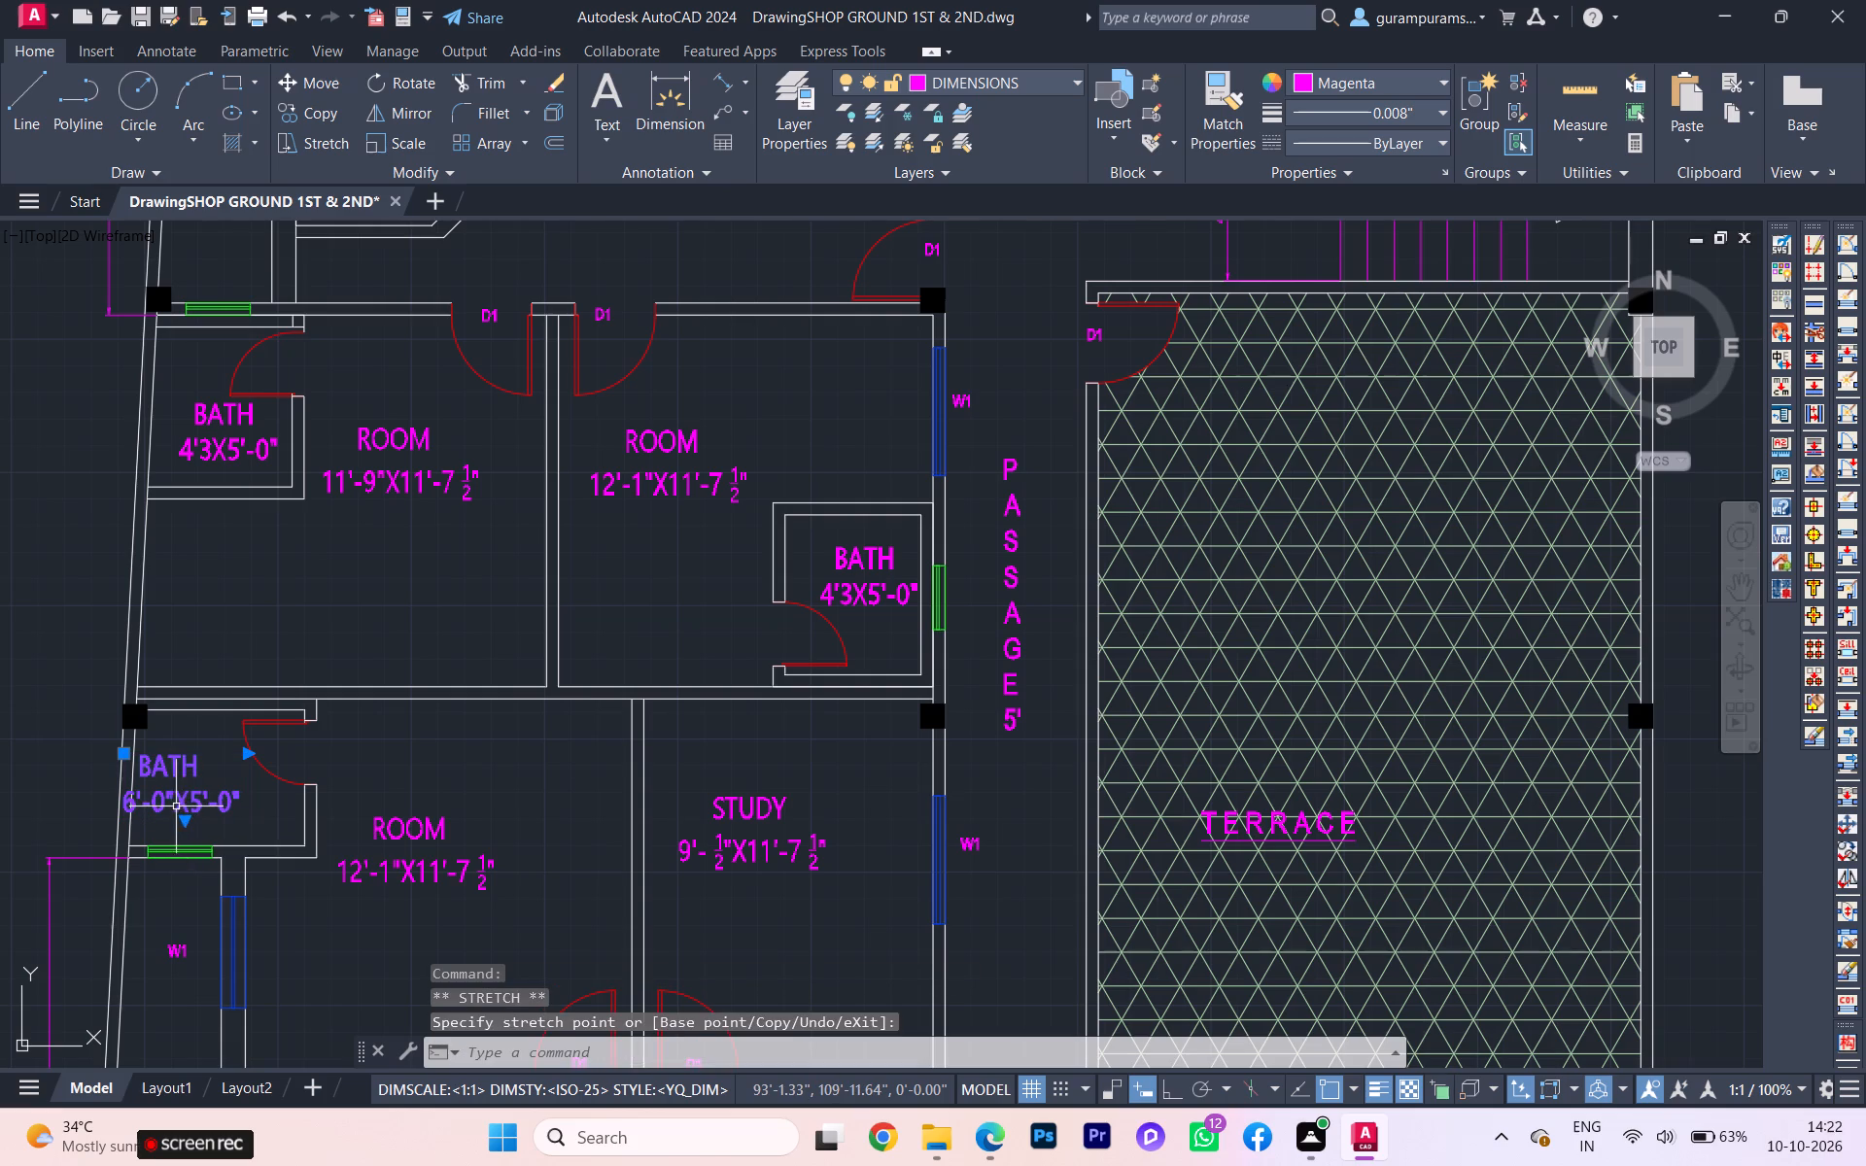
Move the BATH 6'-0"X5'-0" label east so it lies clear of the slanted wall inside the bath.
key("m")
key("Return")
left_click(164, 806)
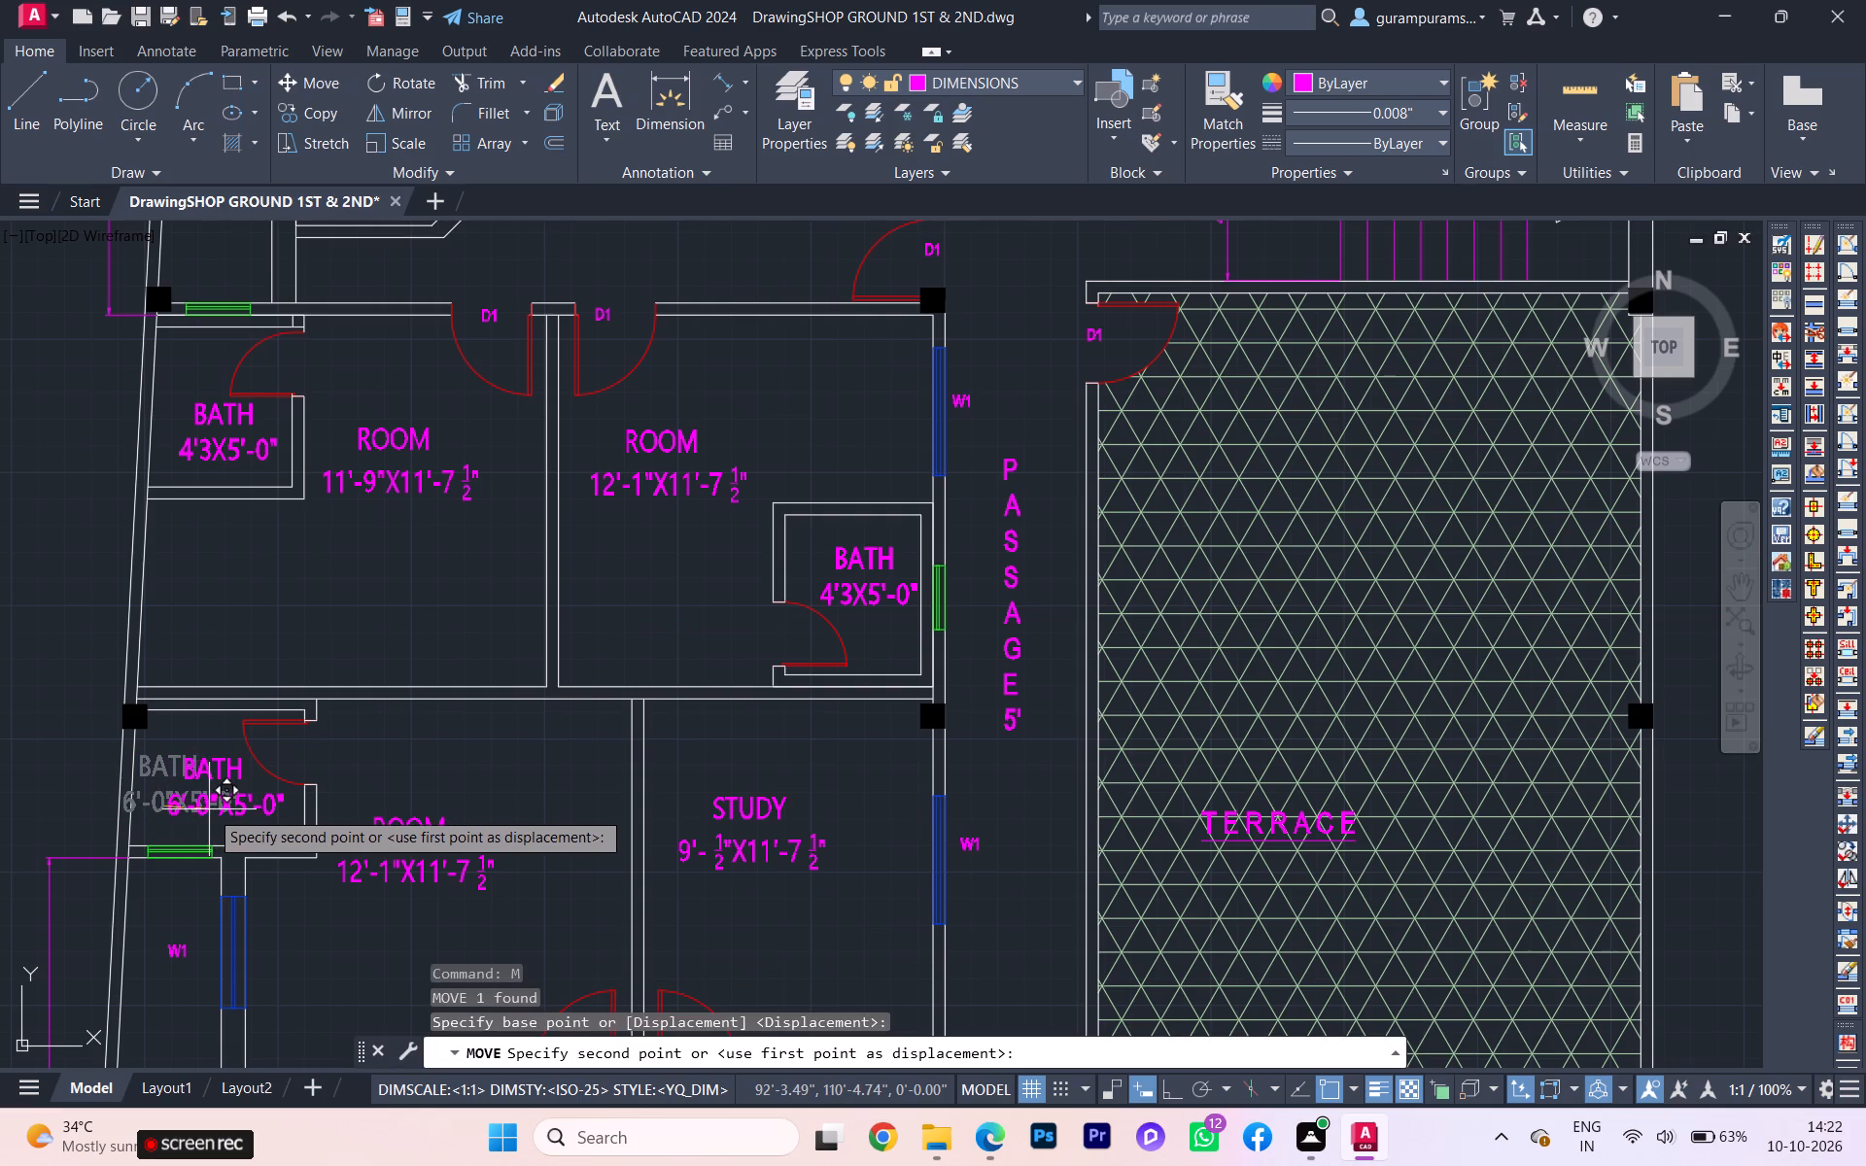
left_click(208, 810)
Compare the drawn plan with the reference plan around the west baths and balconies to check for missing dimensions.
scroll(153, 805, "down", 2)
scroll(289, 866, "down", 2)
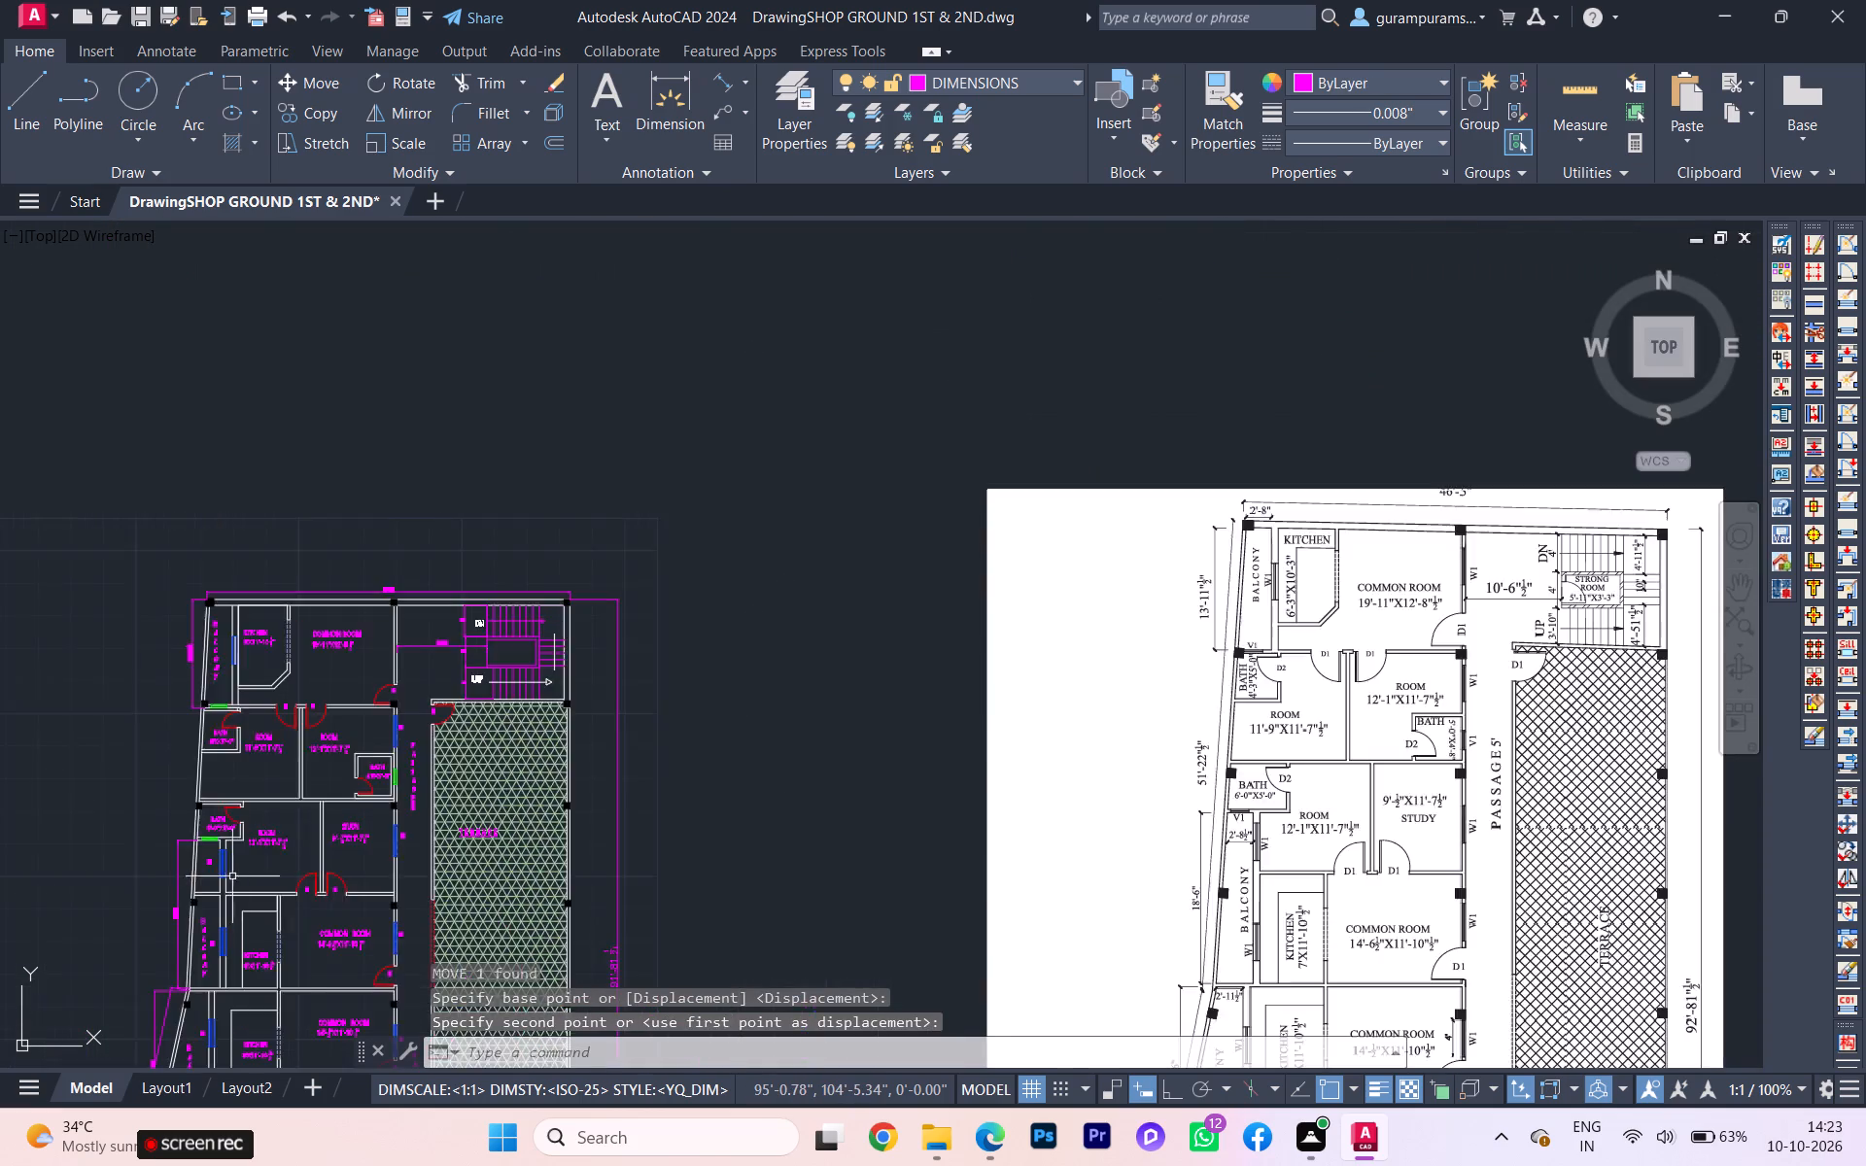
scroll(871, 925, "up", 3)
scroll(819, 879, "down", 1)
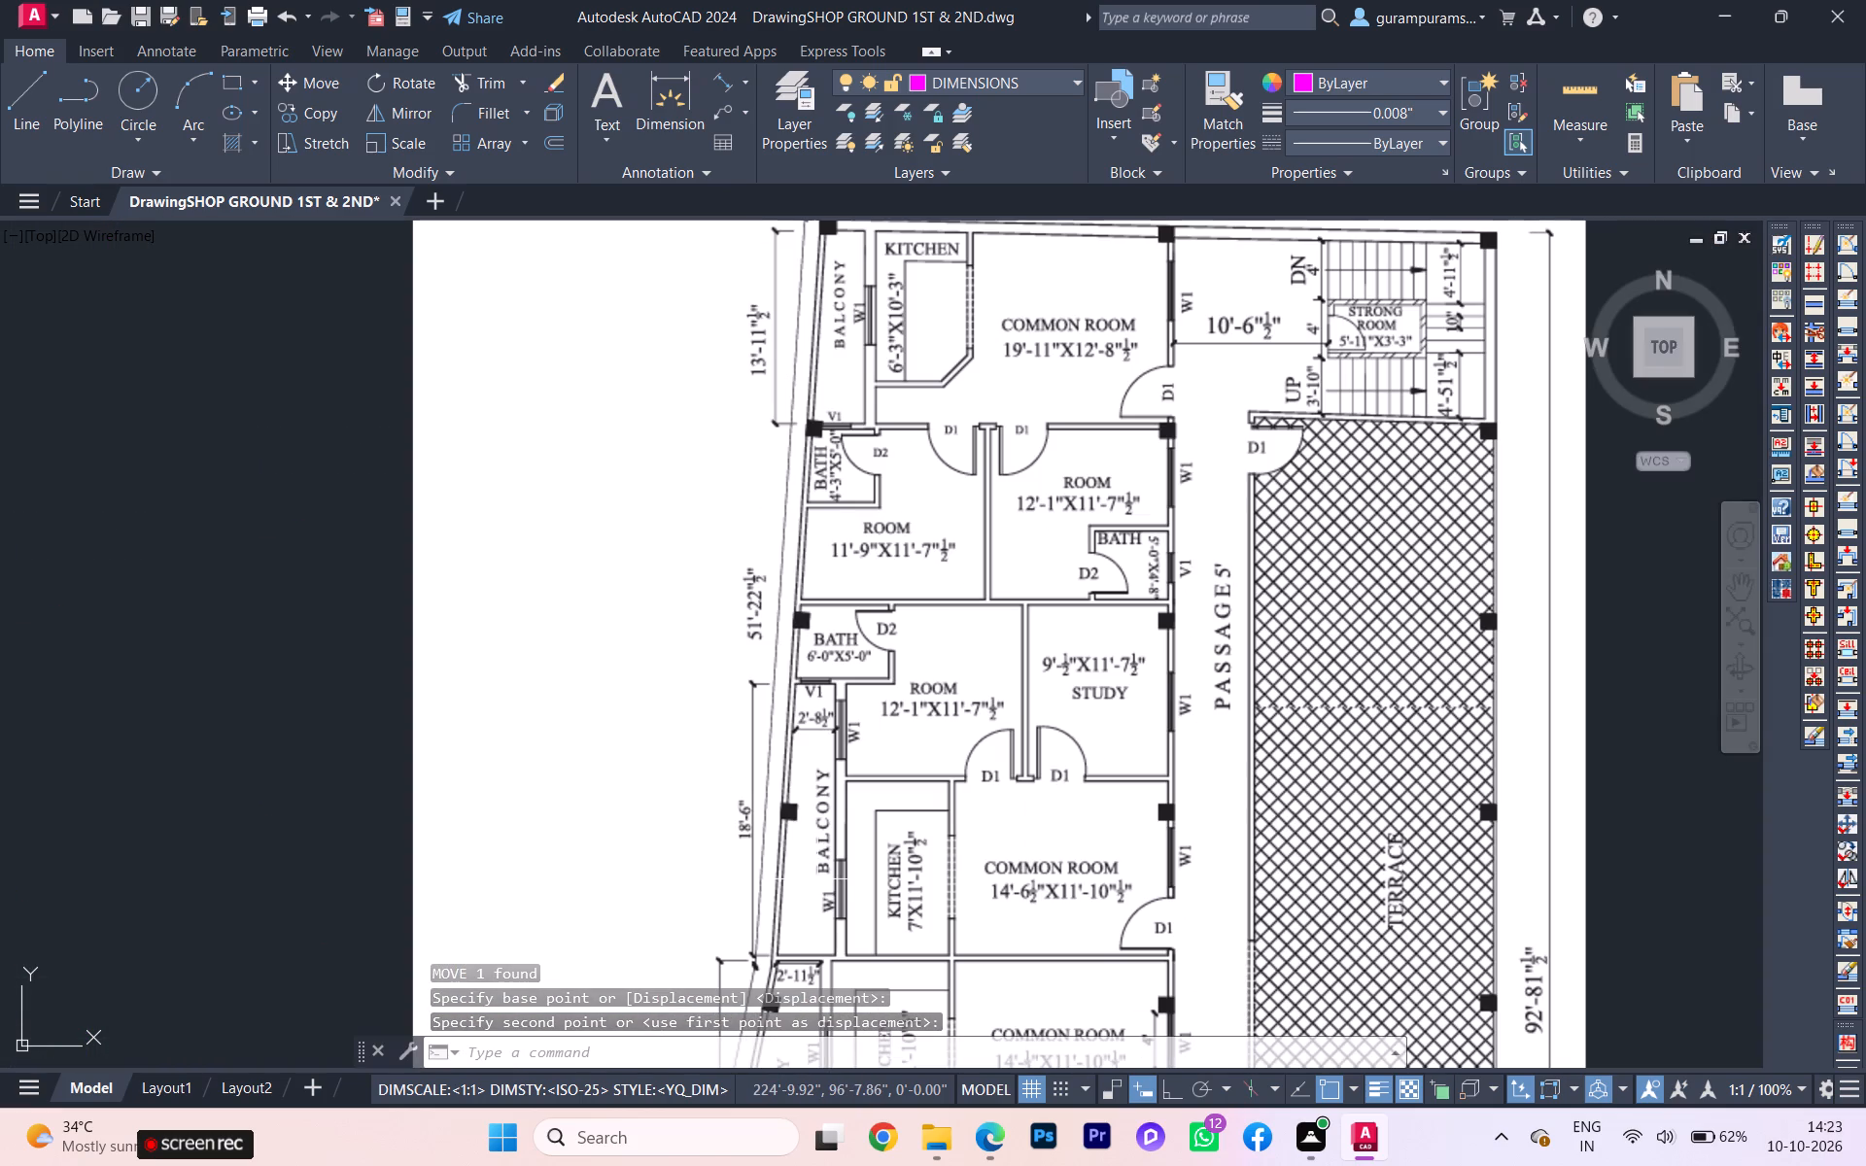
scroll(824, 874, "down", 1)
middle_click_drag(824, 874, 833, 874)
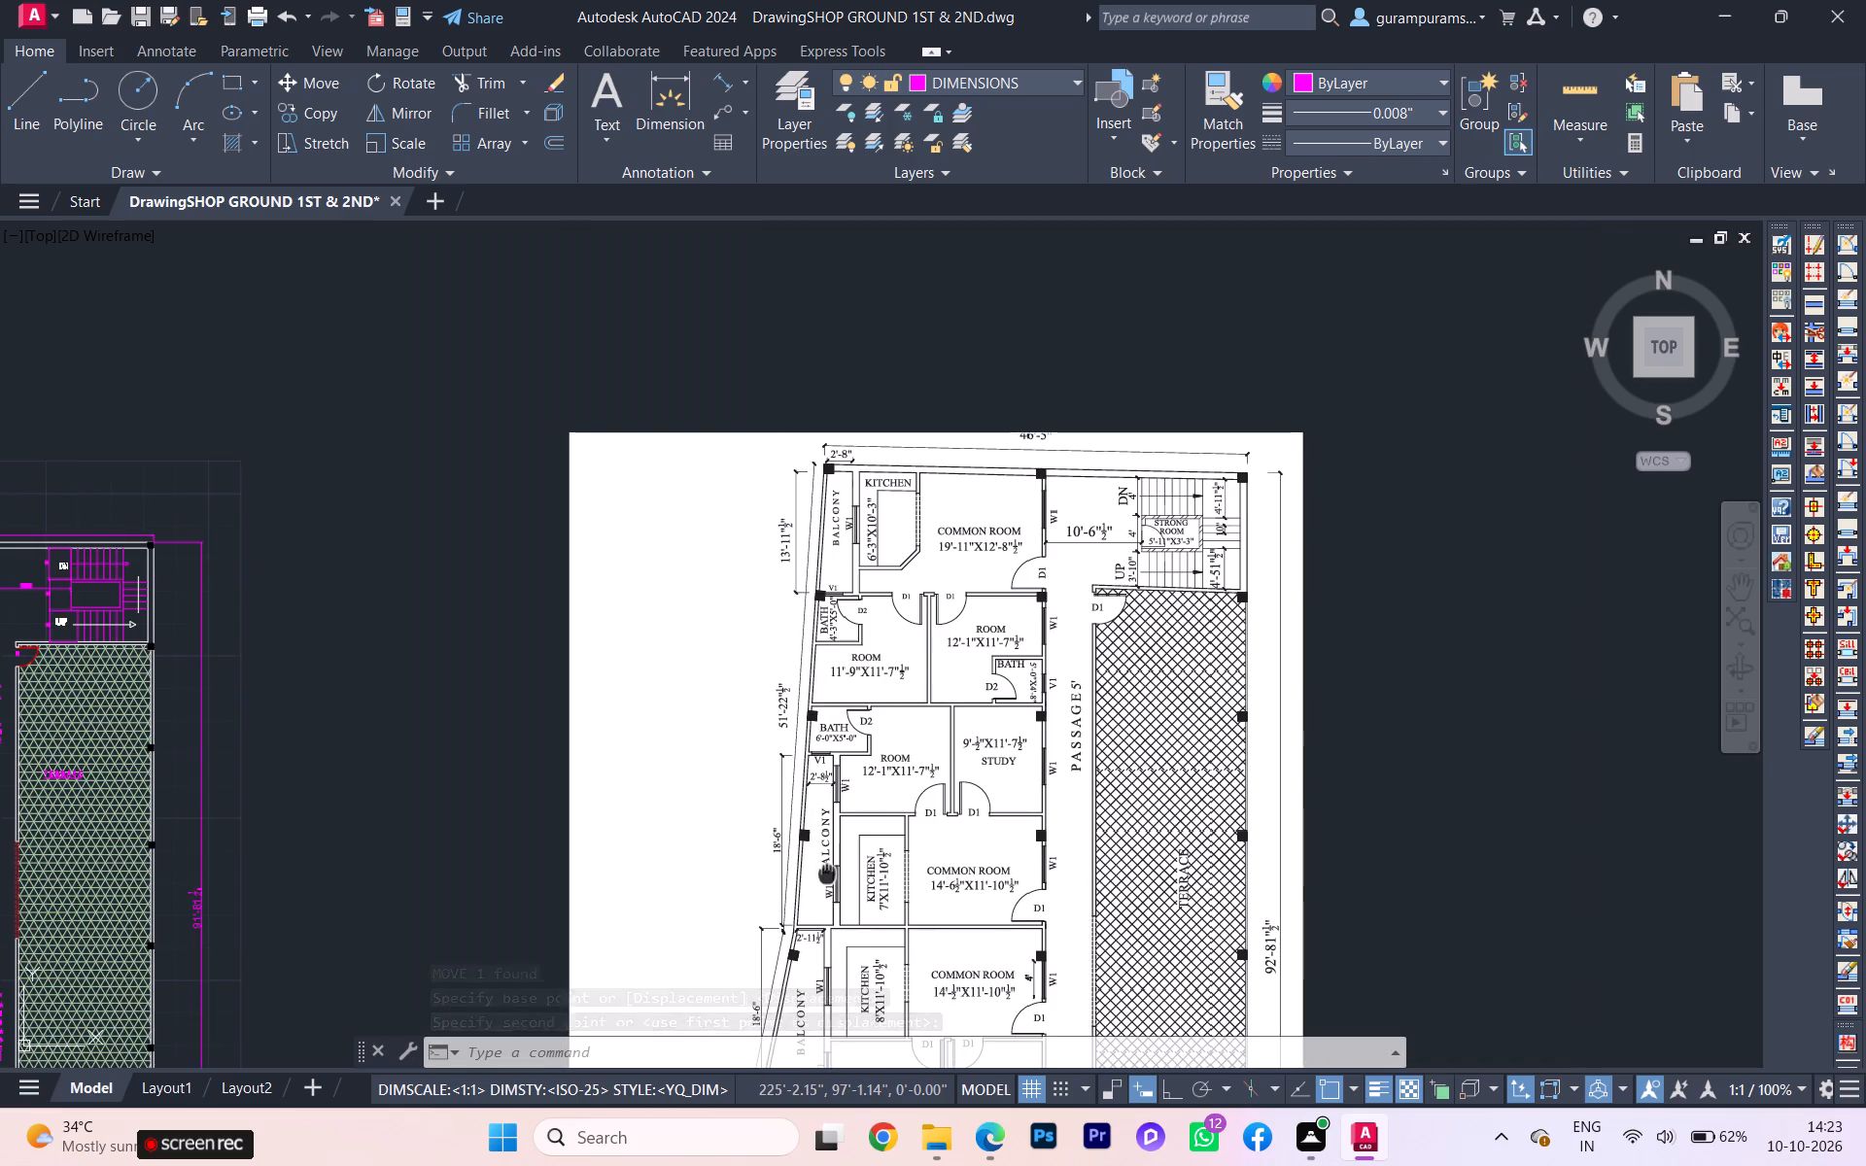
middle_click_drag(833, 874, 1024, 930)
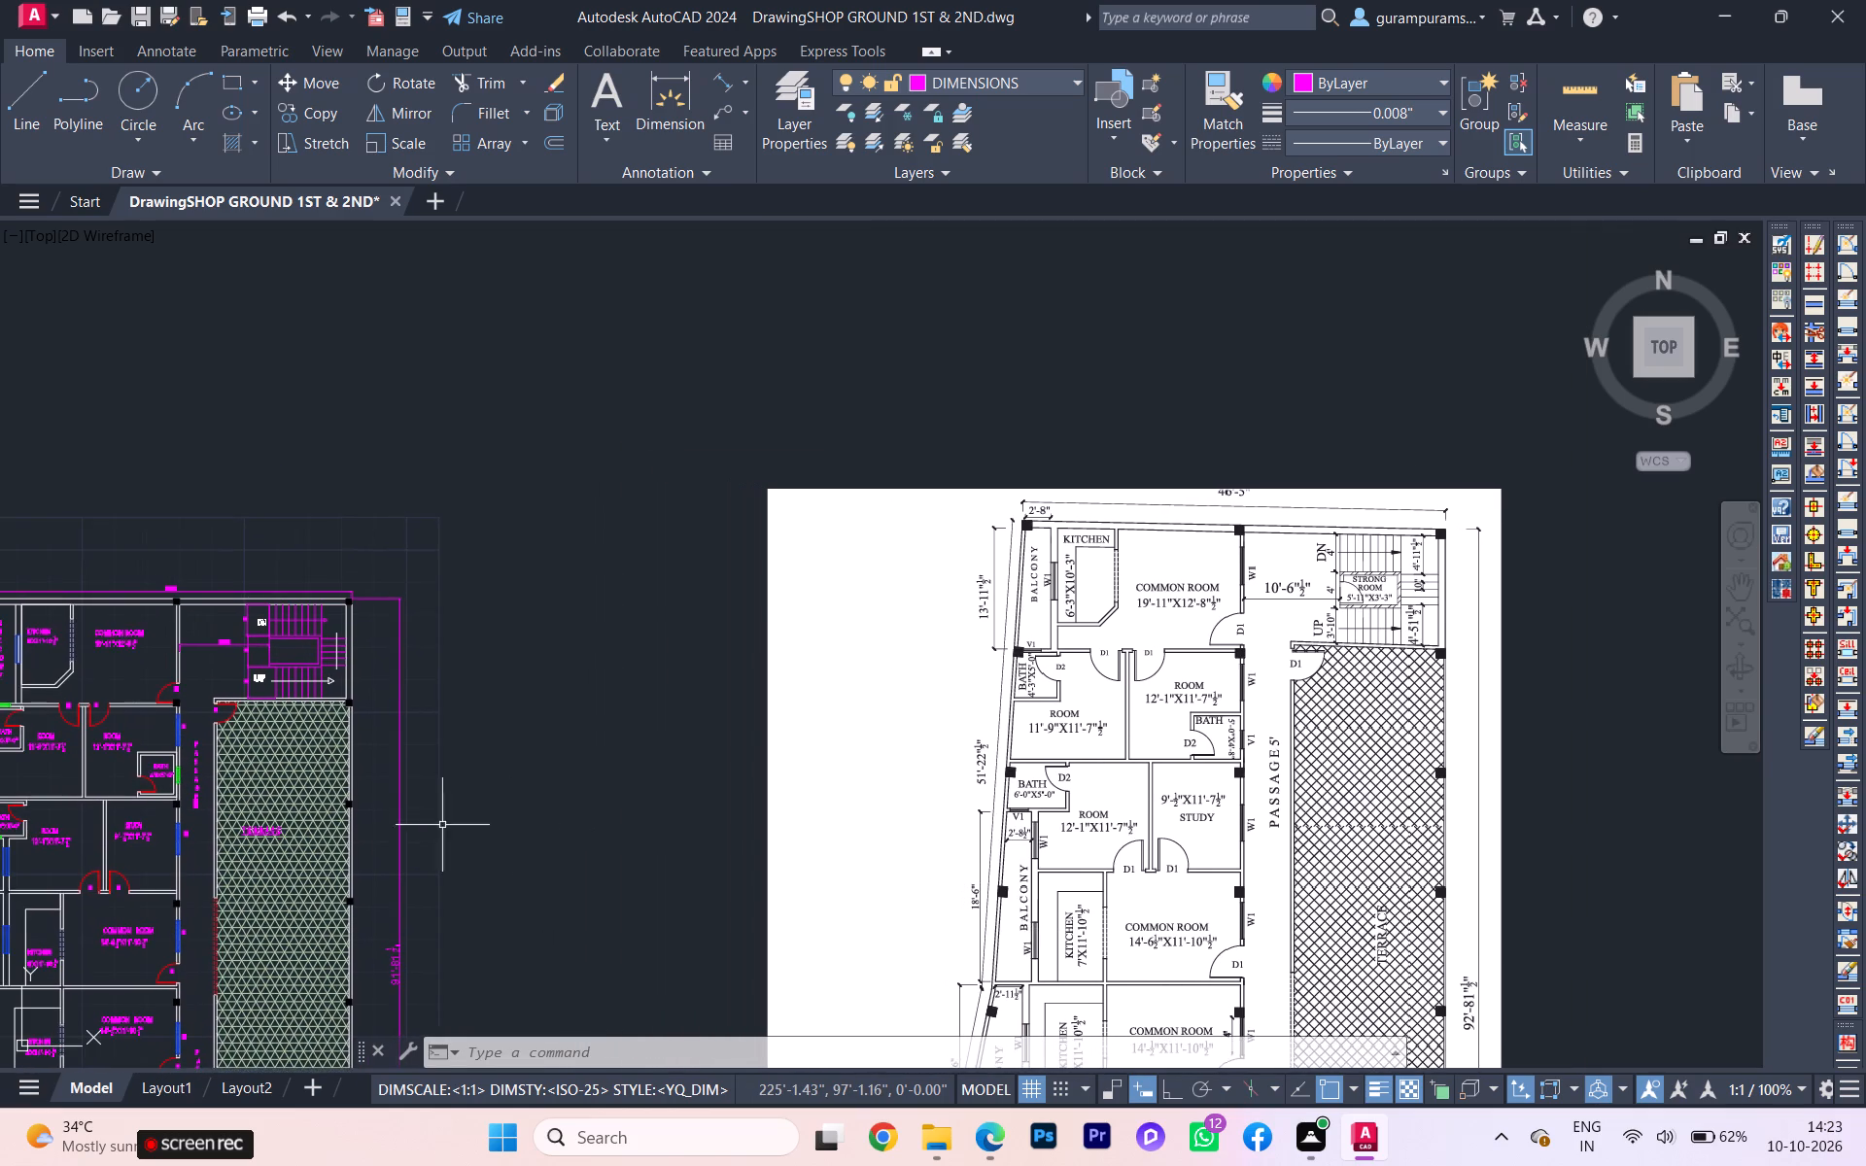
scroll(388, 813, "down", 1)
middle_click_drag(397, 811, 630, 821)
scroll(403, 872, "up", 3)
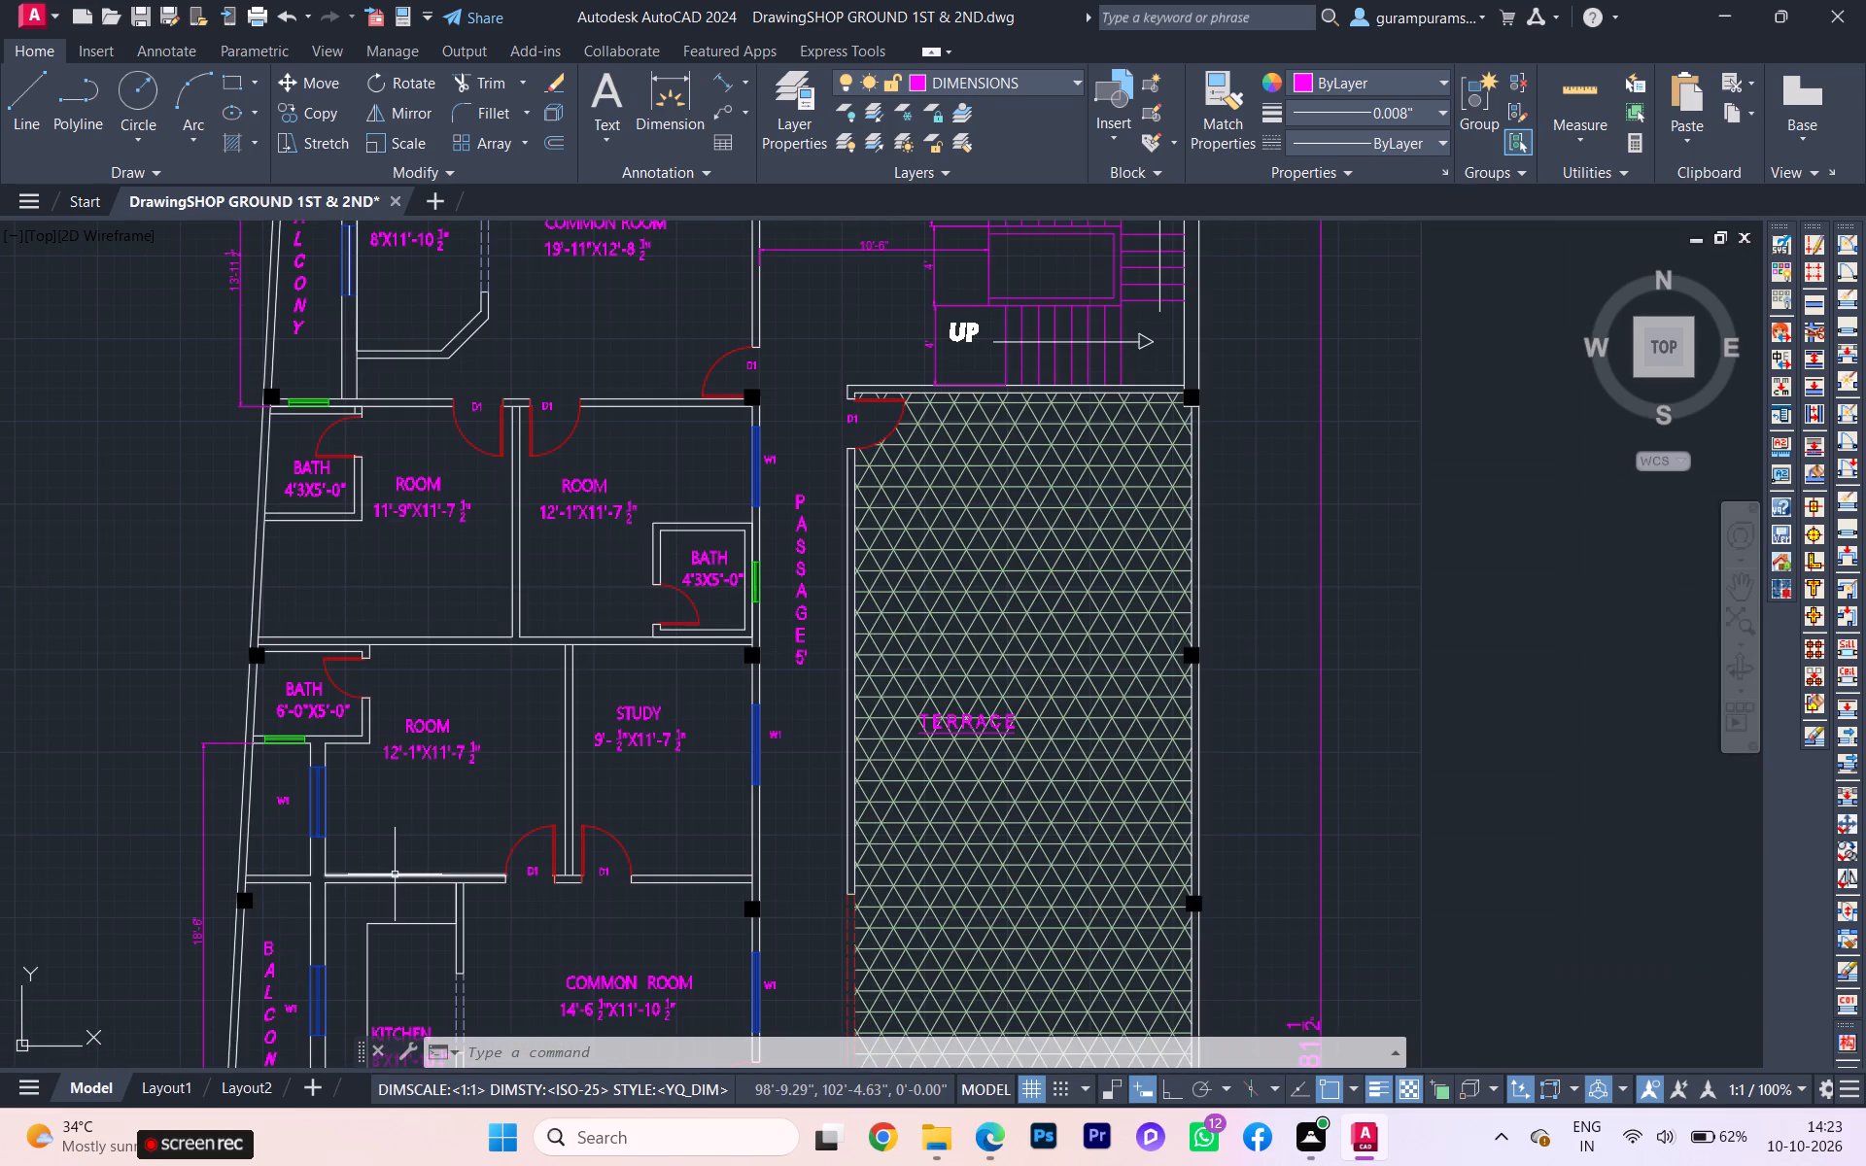
scroll(389, 875, "down", 1)
scroll(379, 863, "up", 1)
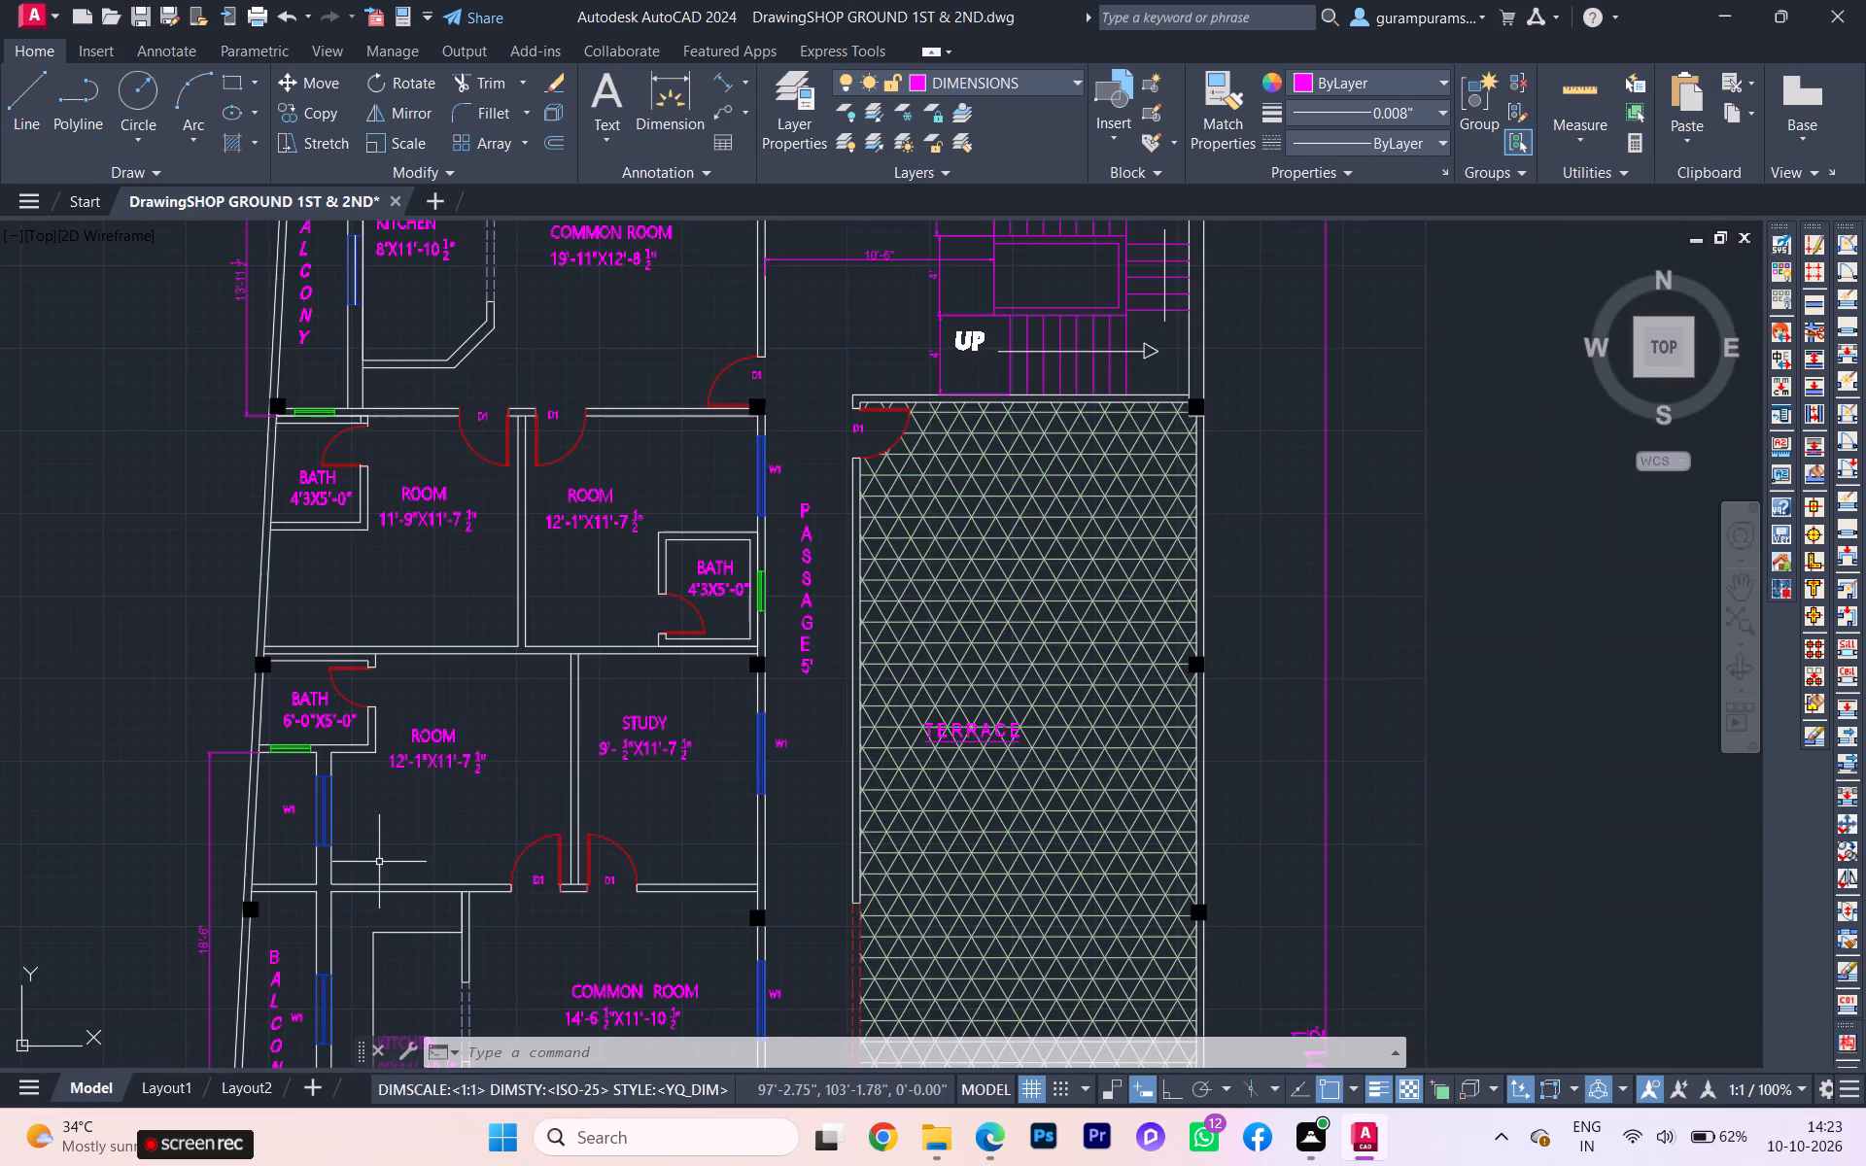
scroll(158, 831, "down", 3)
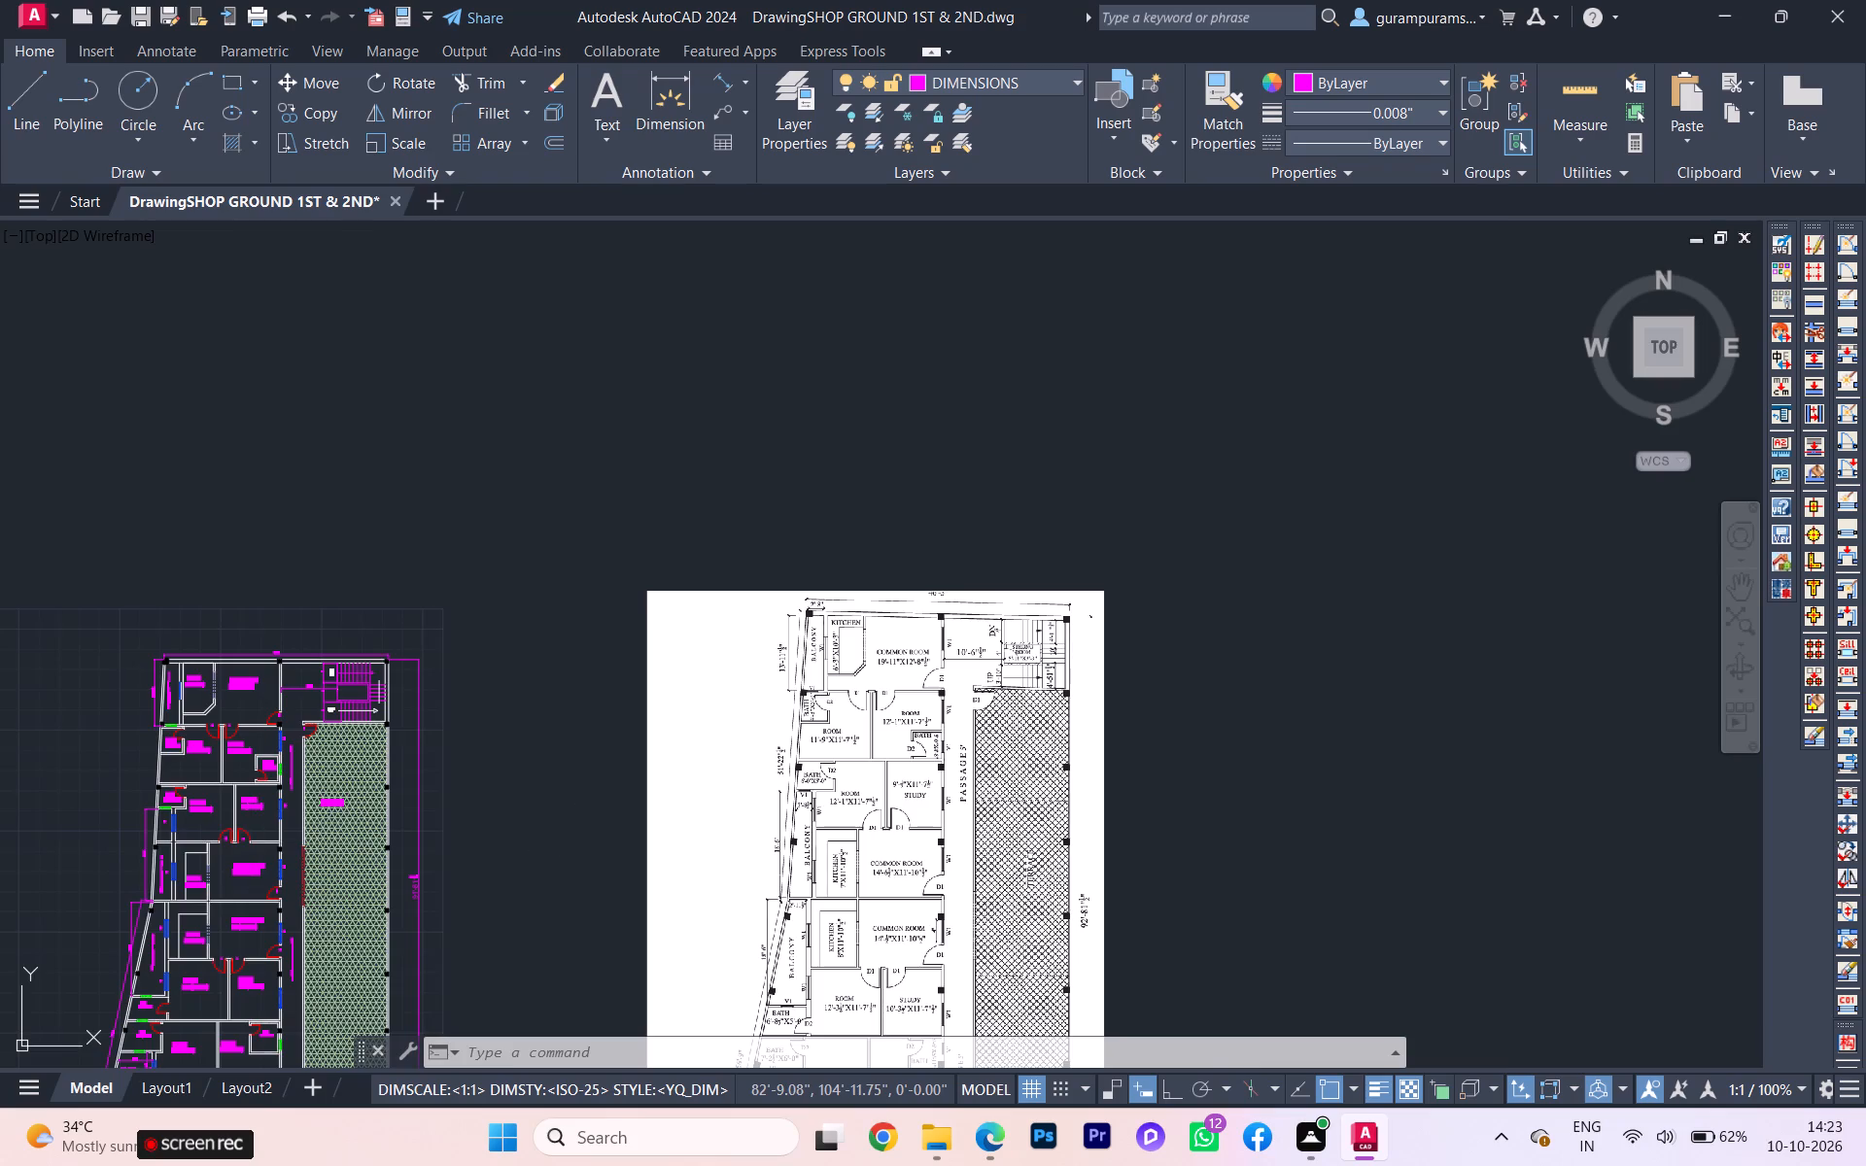
scroll(840, 860, "up", 2)
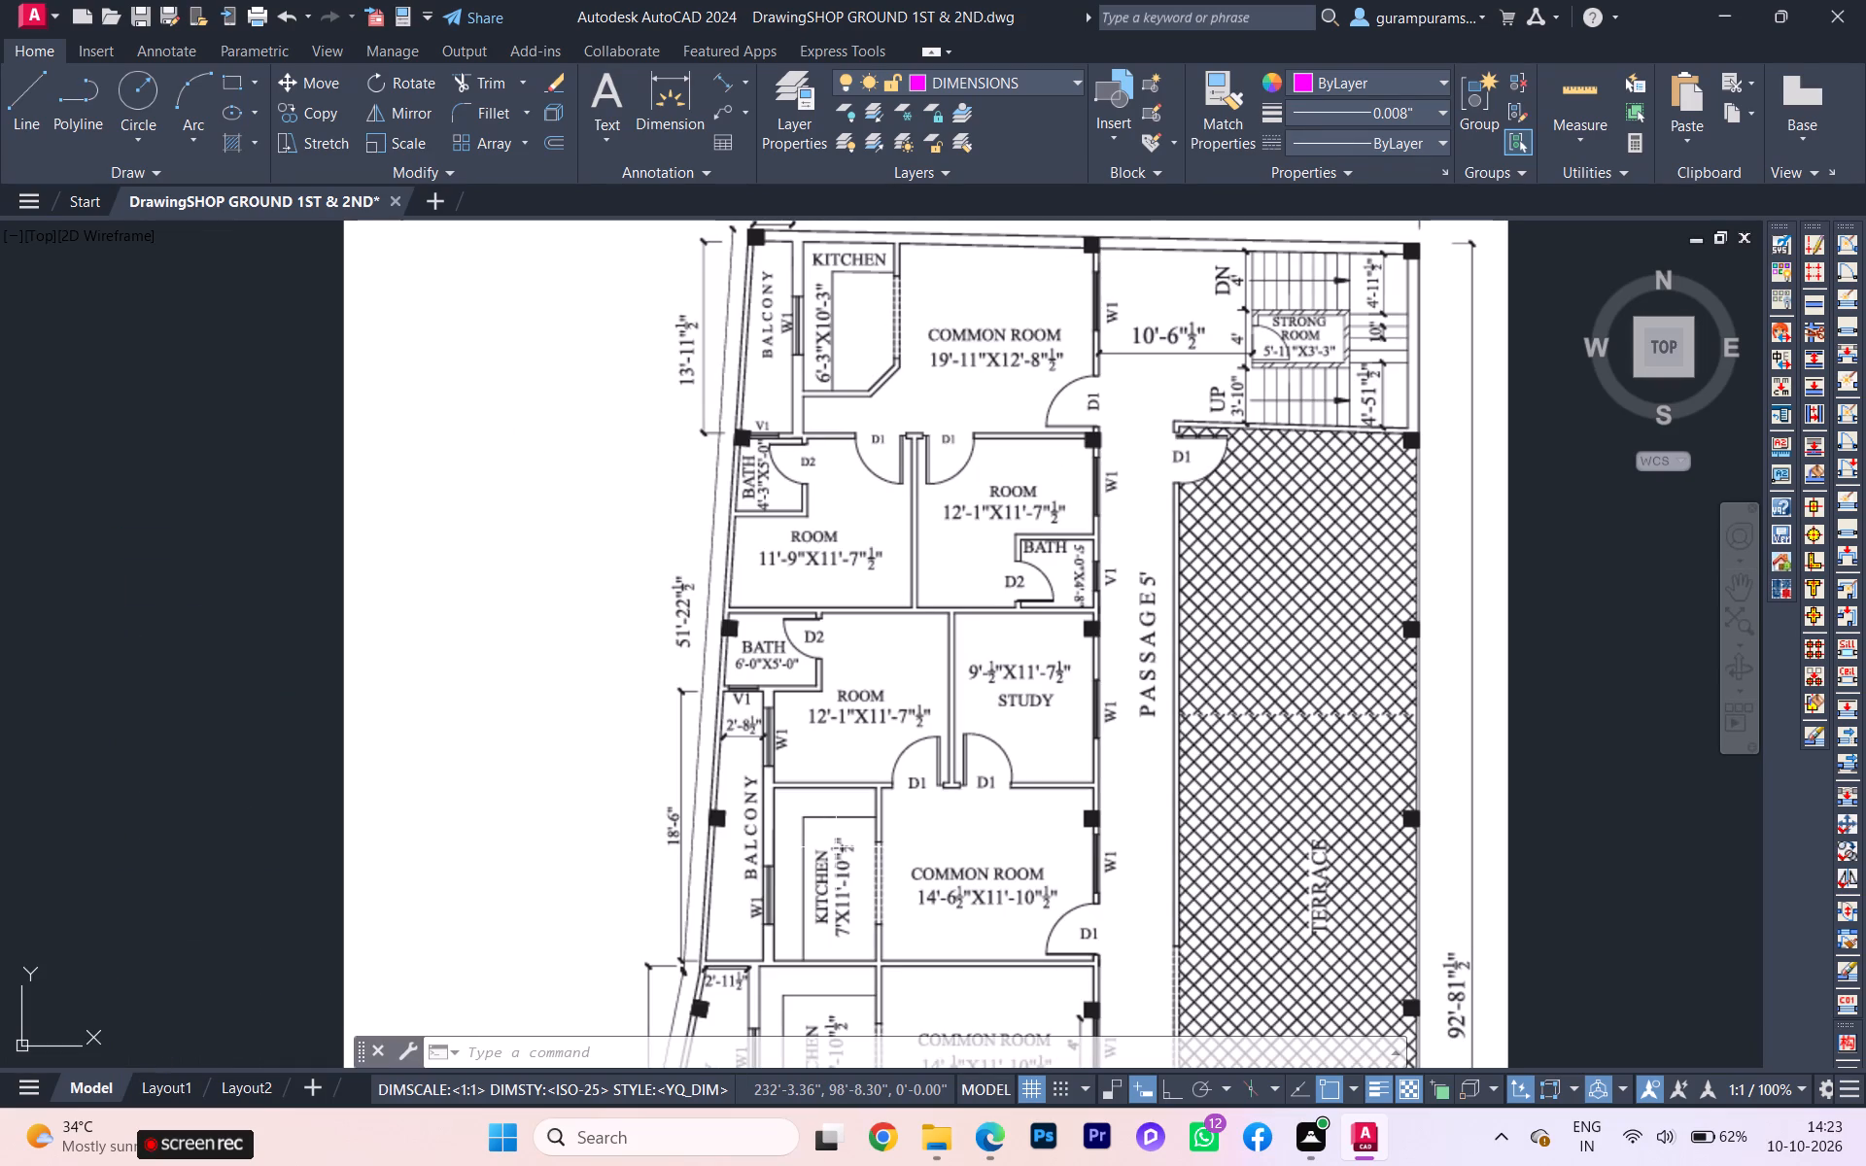
scroll(857, 839, "down", 2)
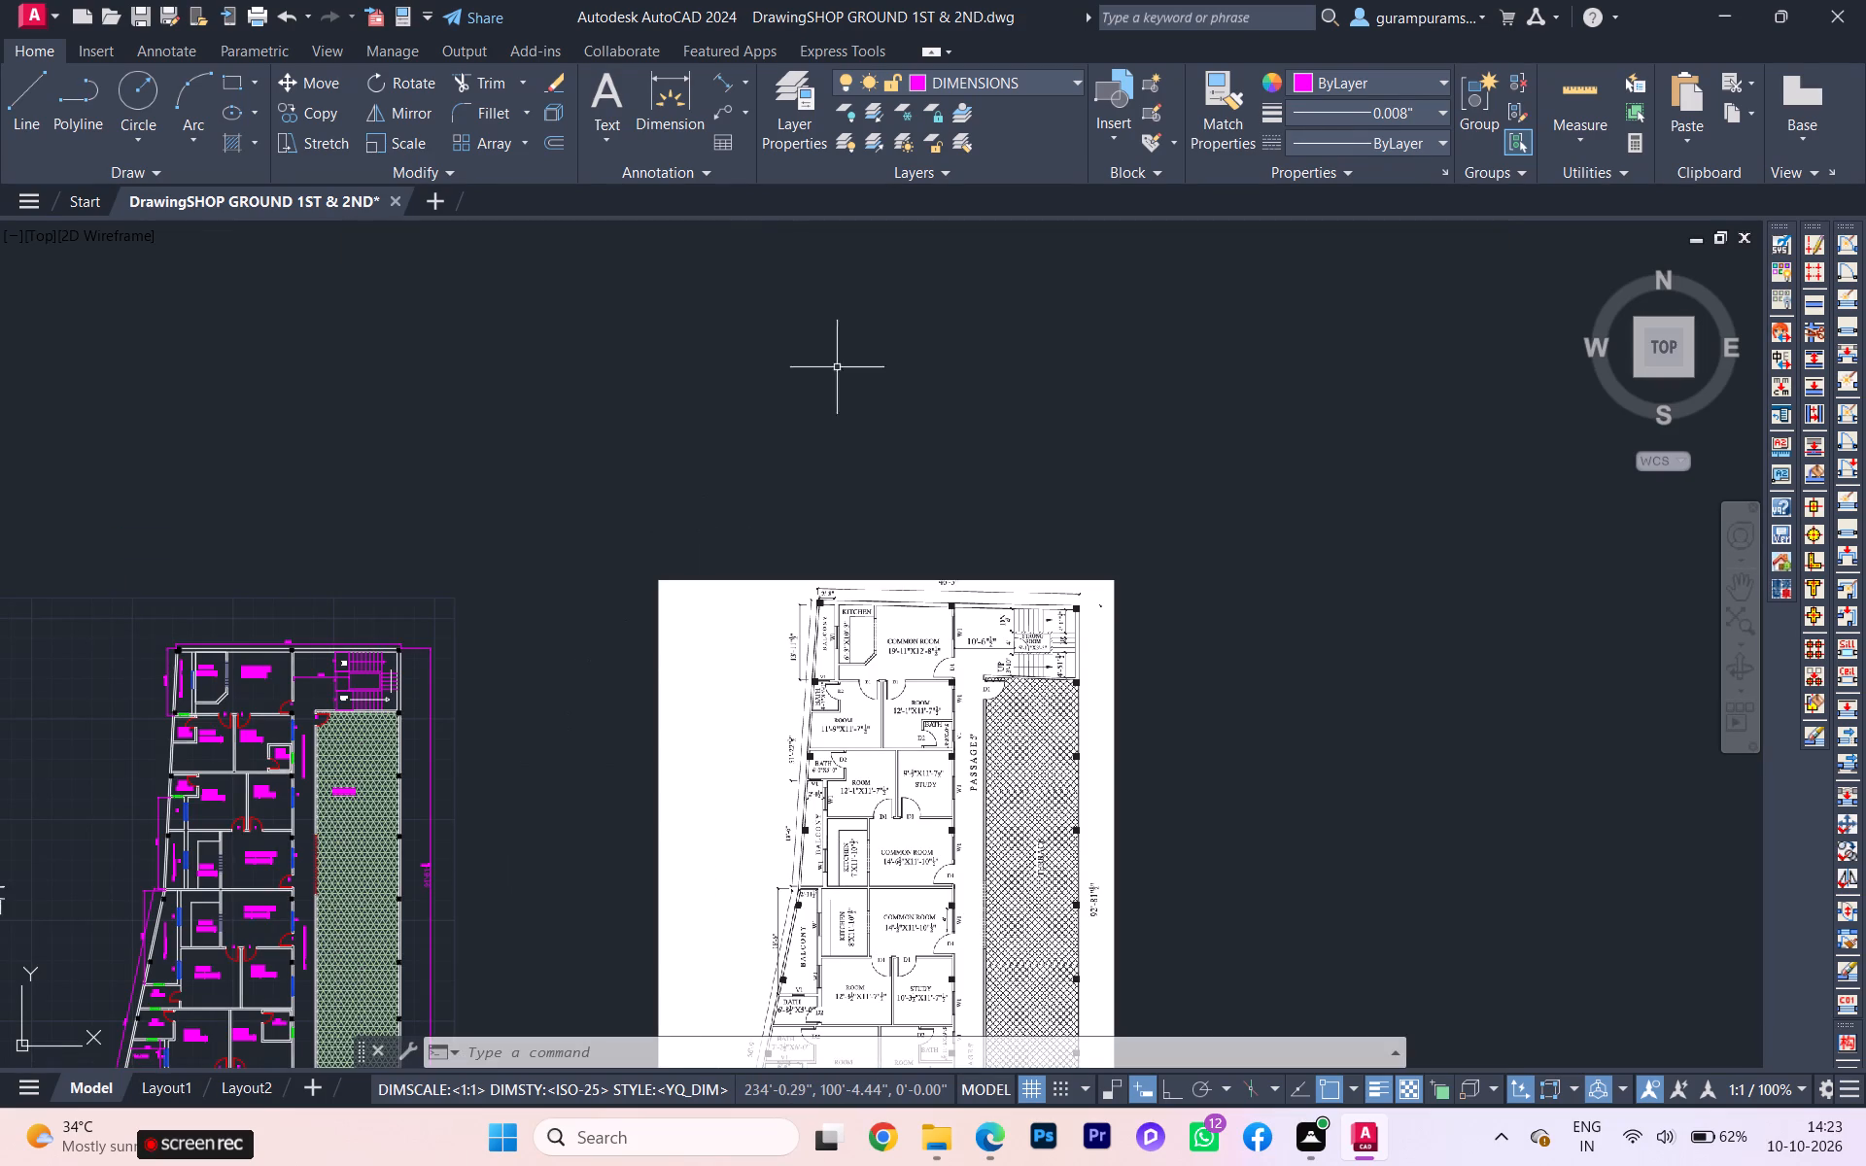
Add a horizontal linear dimension across the west balcony's width, just south of the BATH 6'-0"X5'-0".
left_click(745, 86)
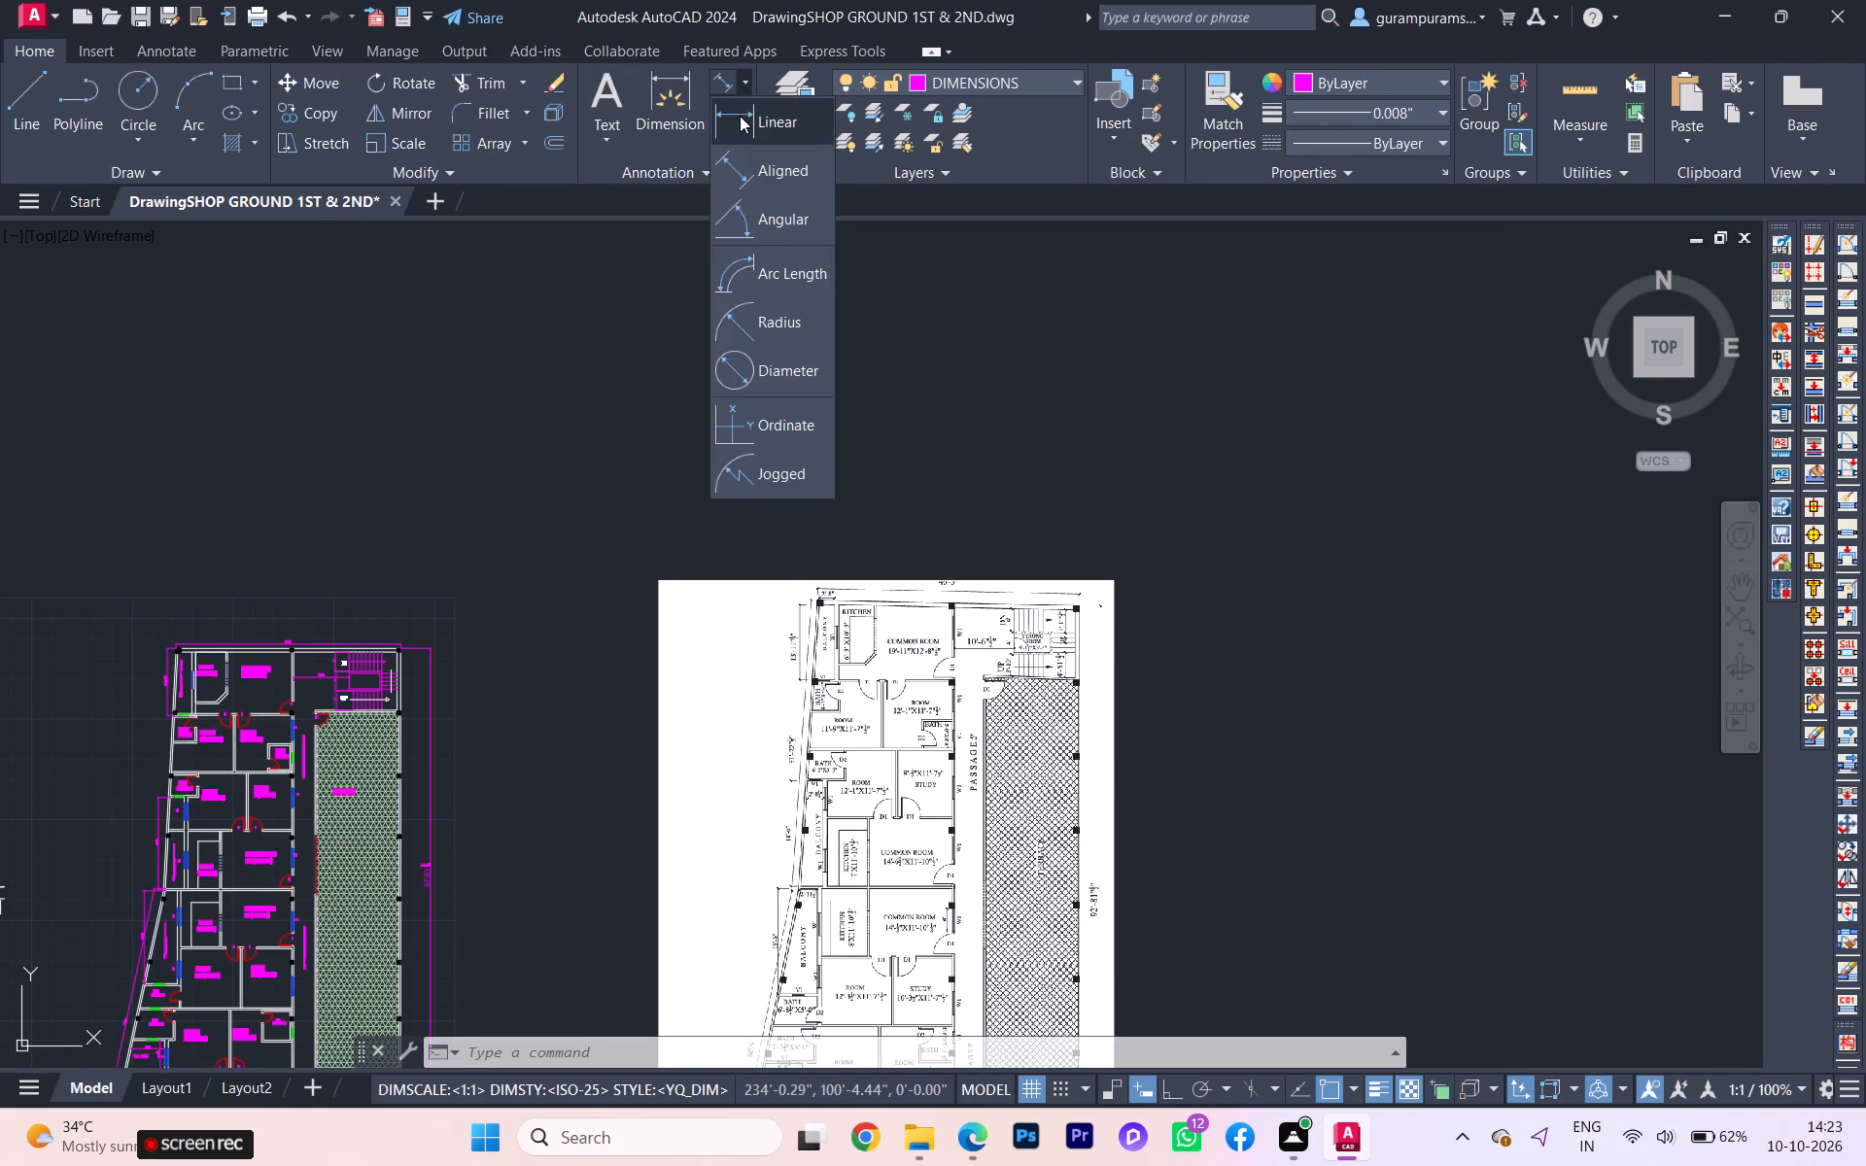
left_click(740, 116)
scroll(181, 944, "up", 3)
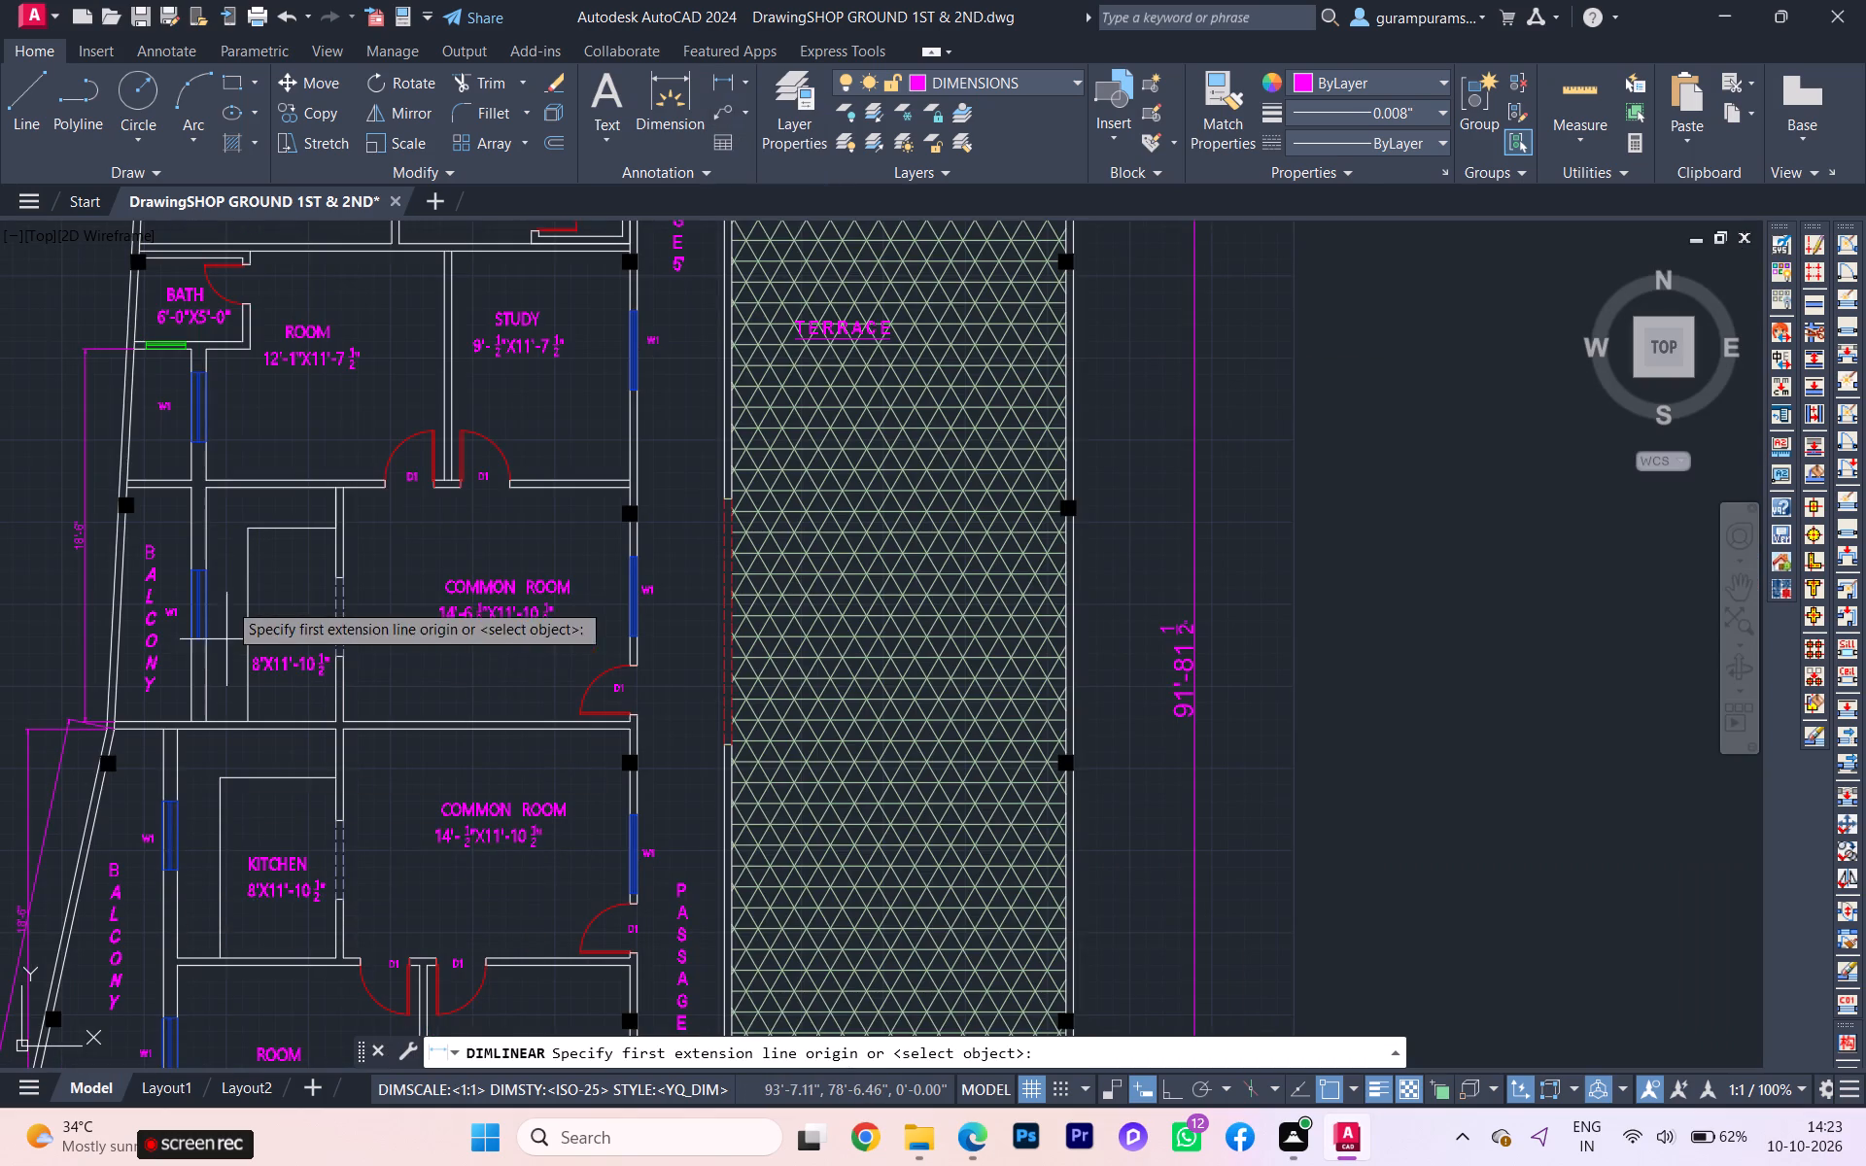
scroll(215, 467, "up", 1)
middle_click_drag(217, 457, 266, 840)
scroll(158, 733, "up", 2)
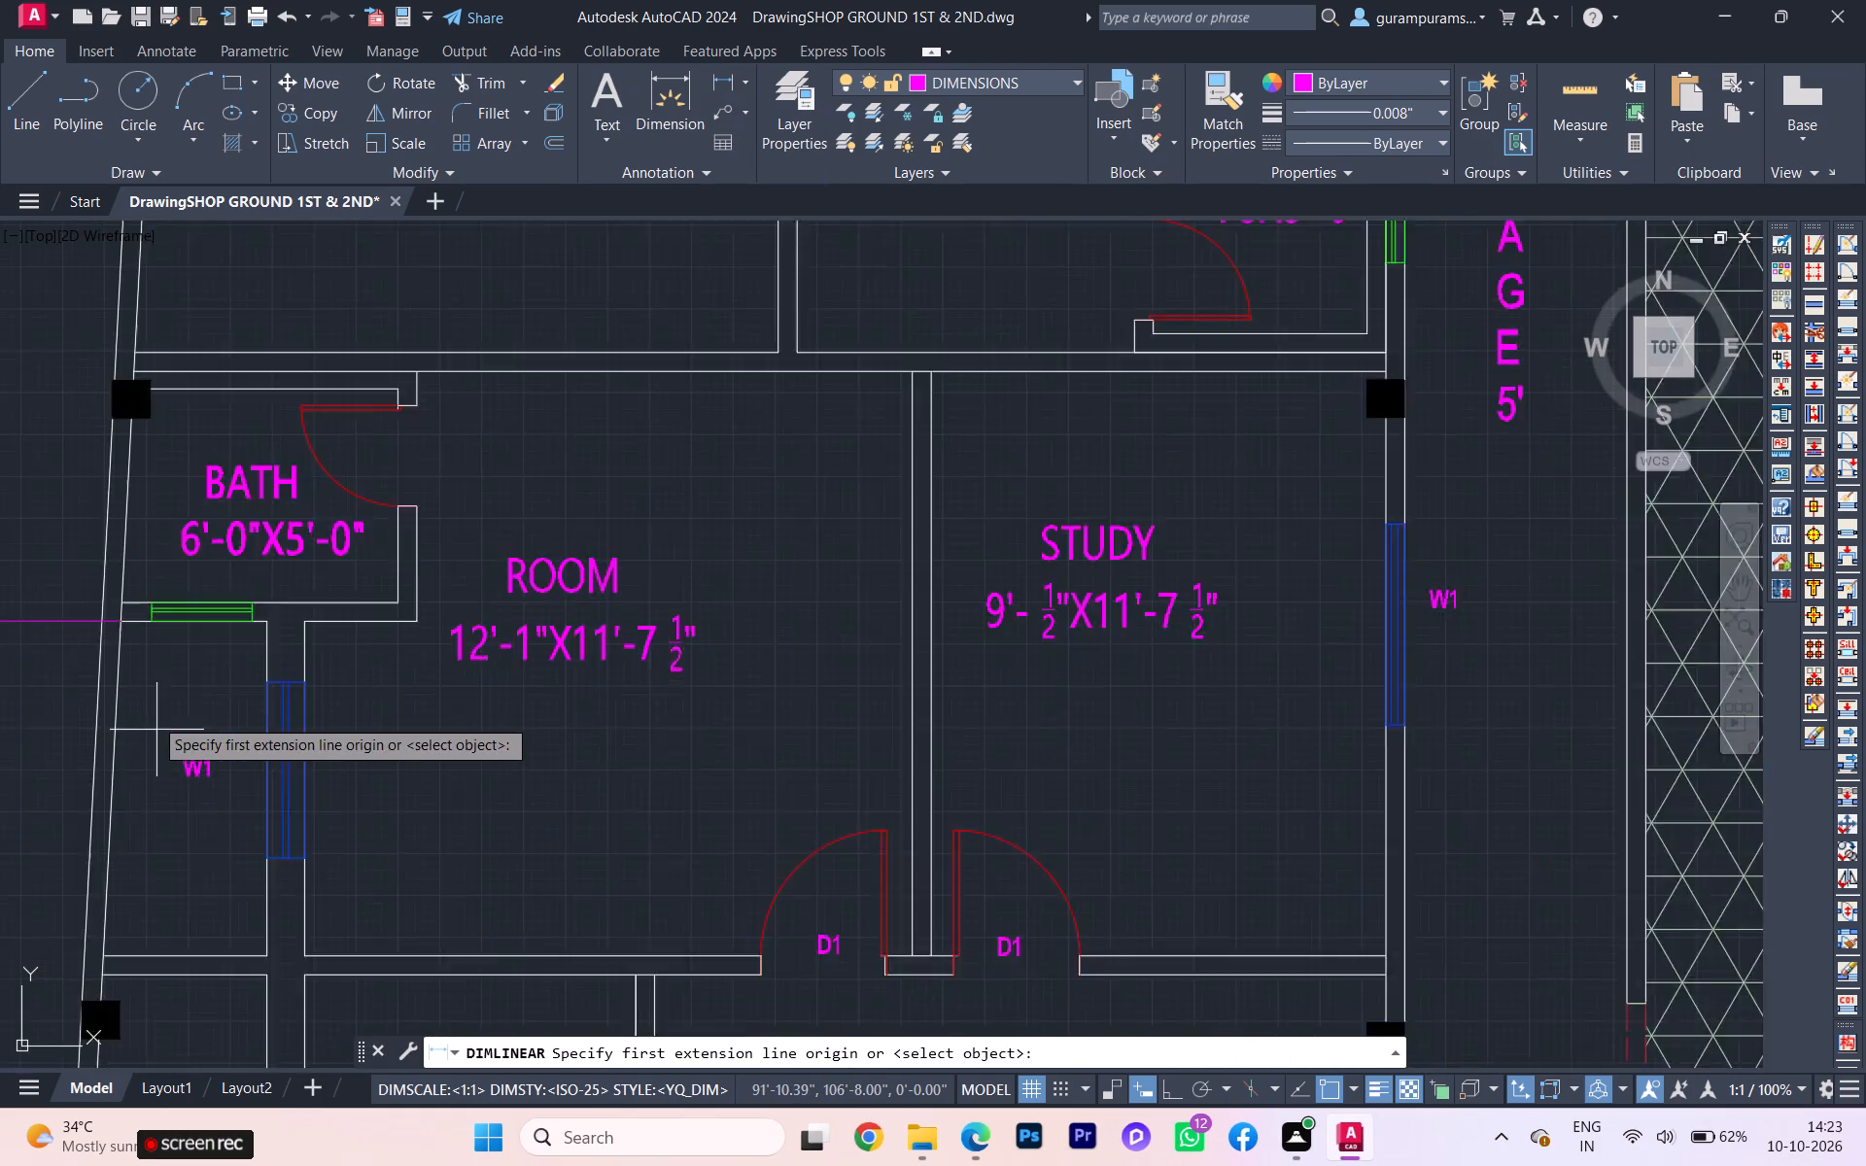
left_click(100, 622)
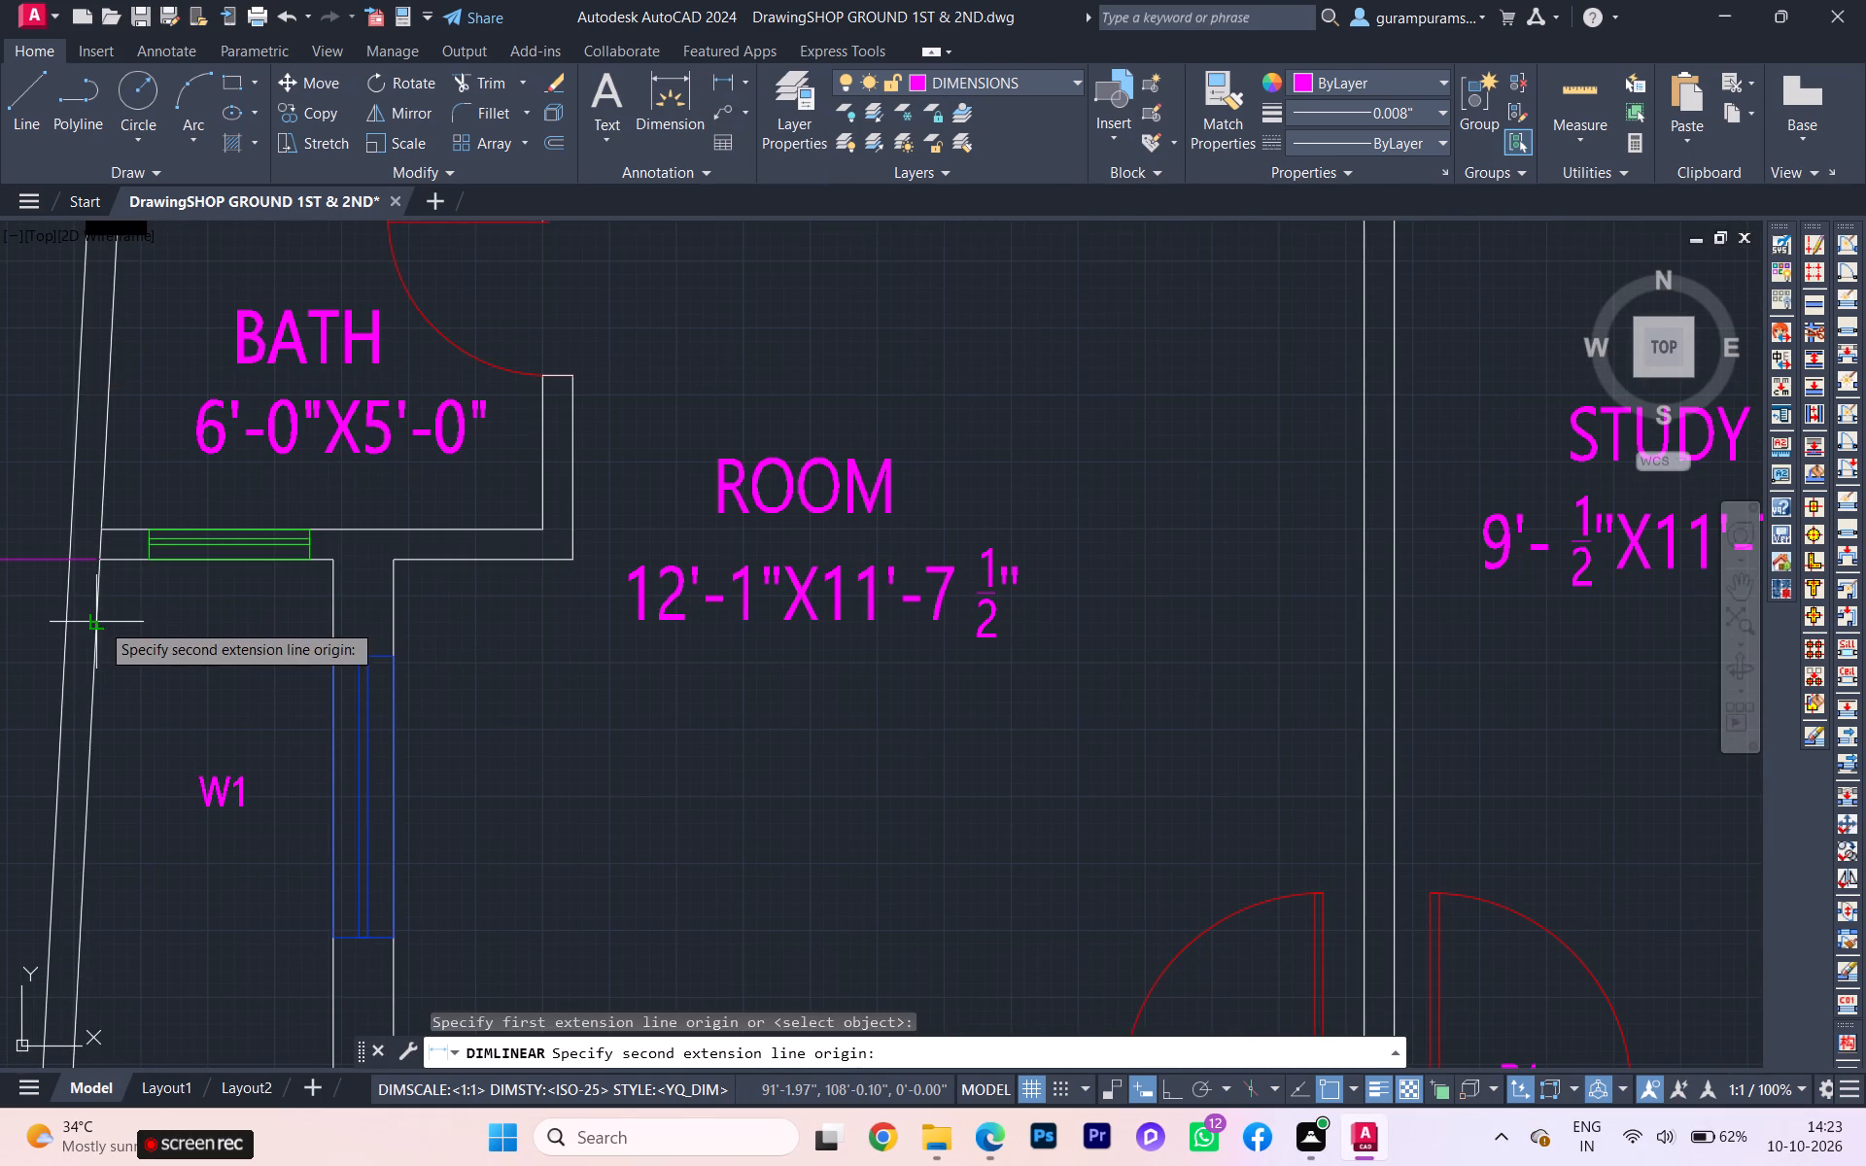
left_click(336, 617)
left_click(335, 635)
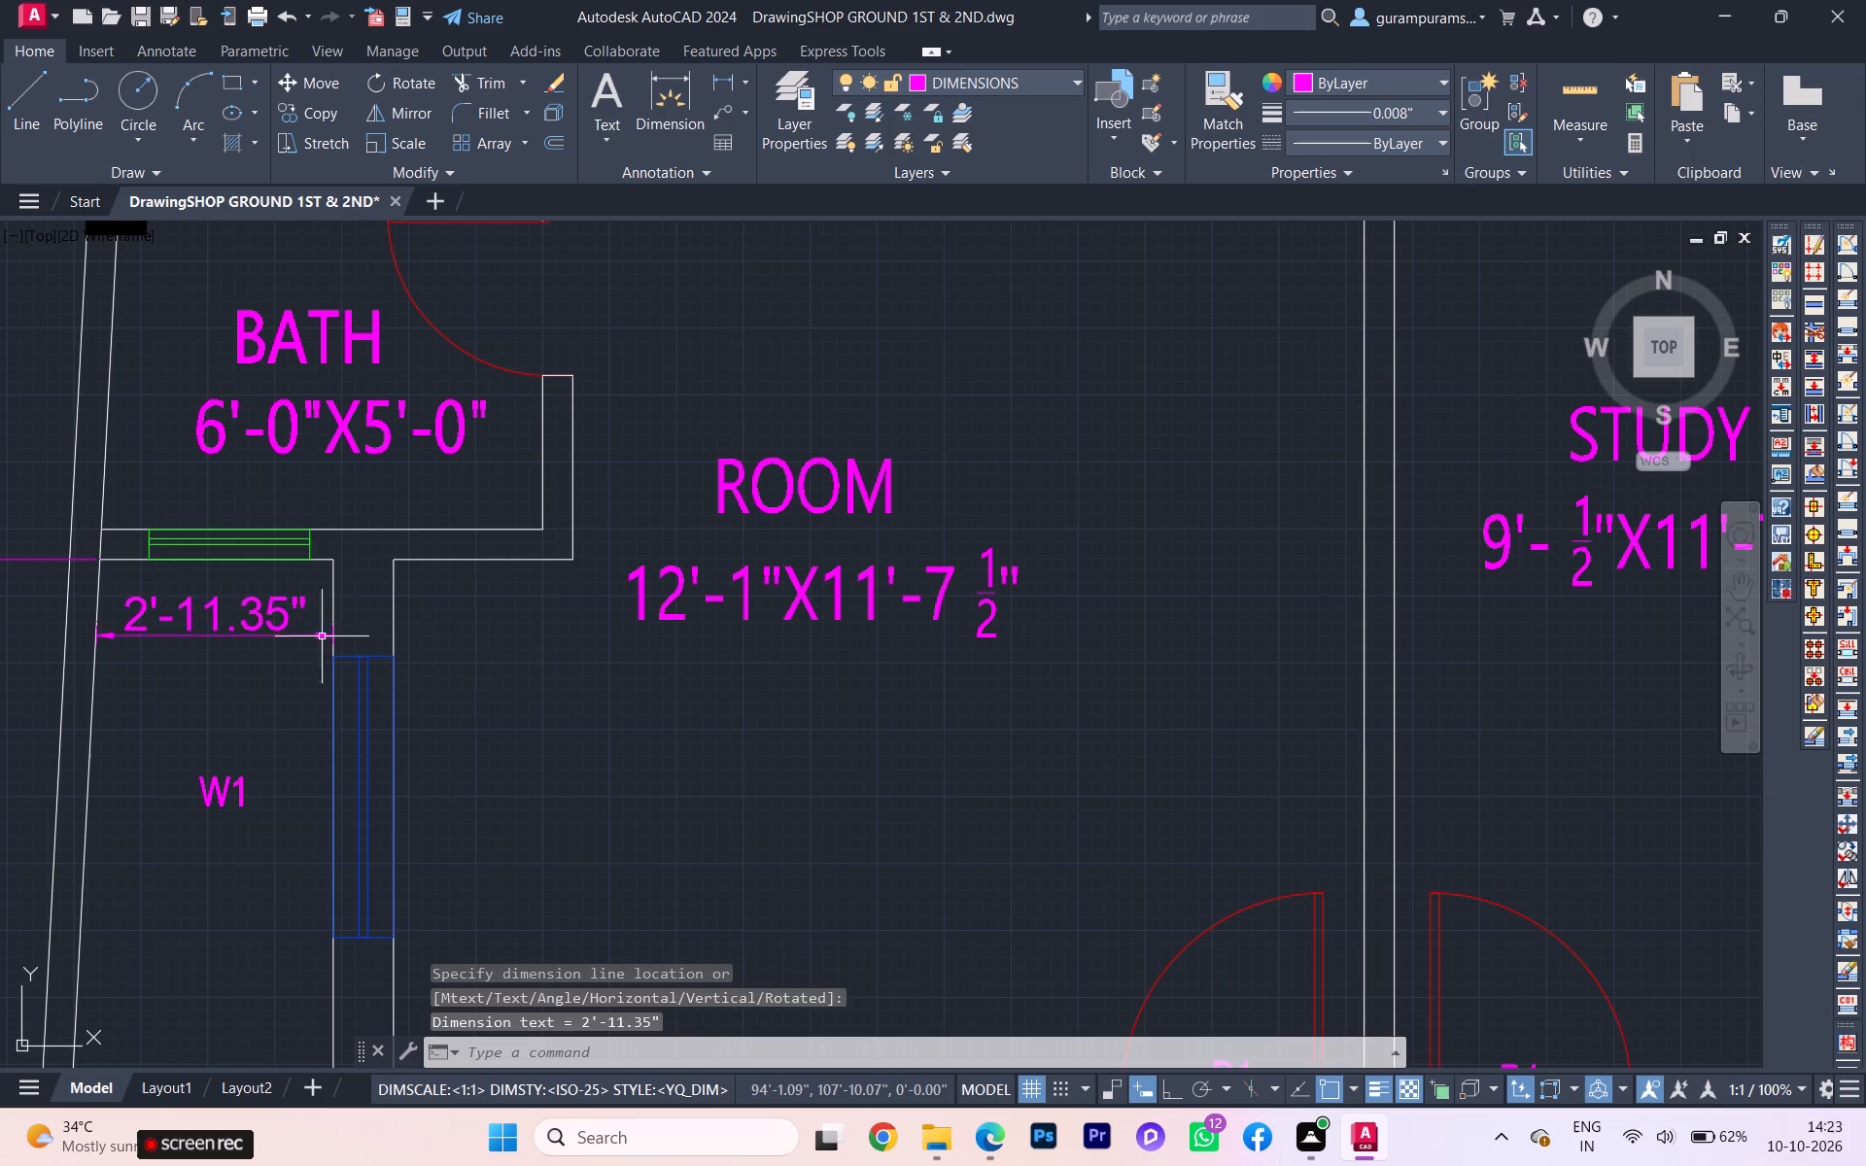
Replace the text of the balcony width dimension below the BATH 6'-0"X5'-0" with 2'-8 1/2", matching the reference plan.
triple_click(270, 616)
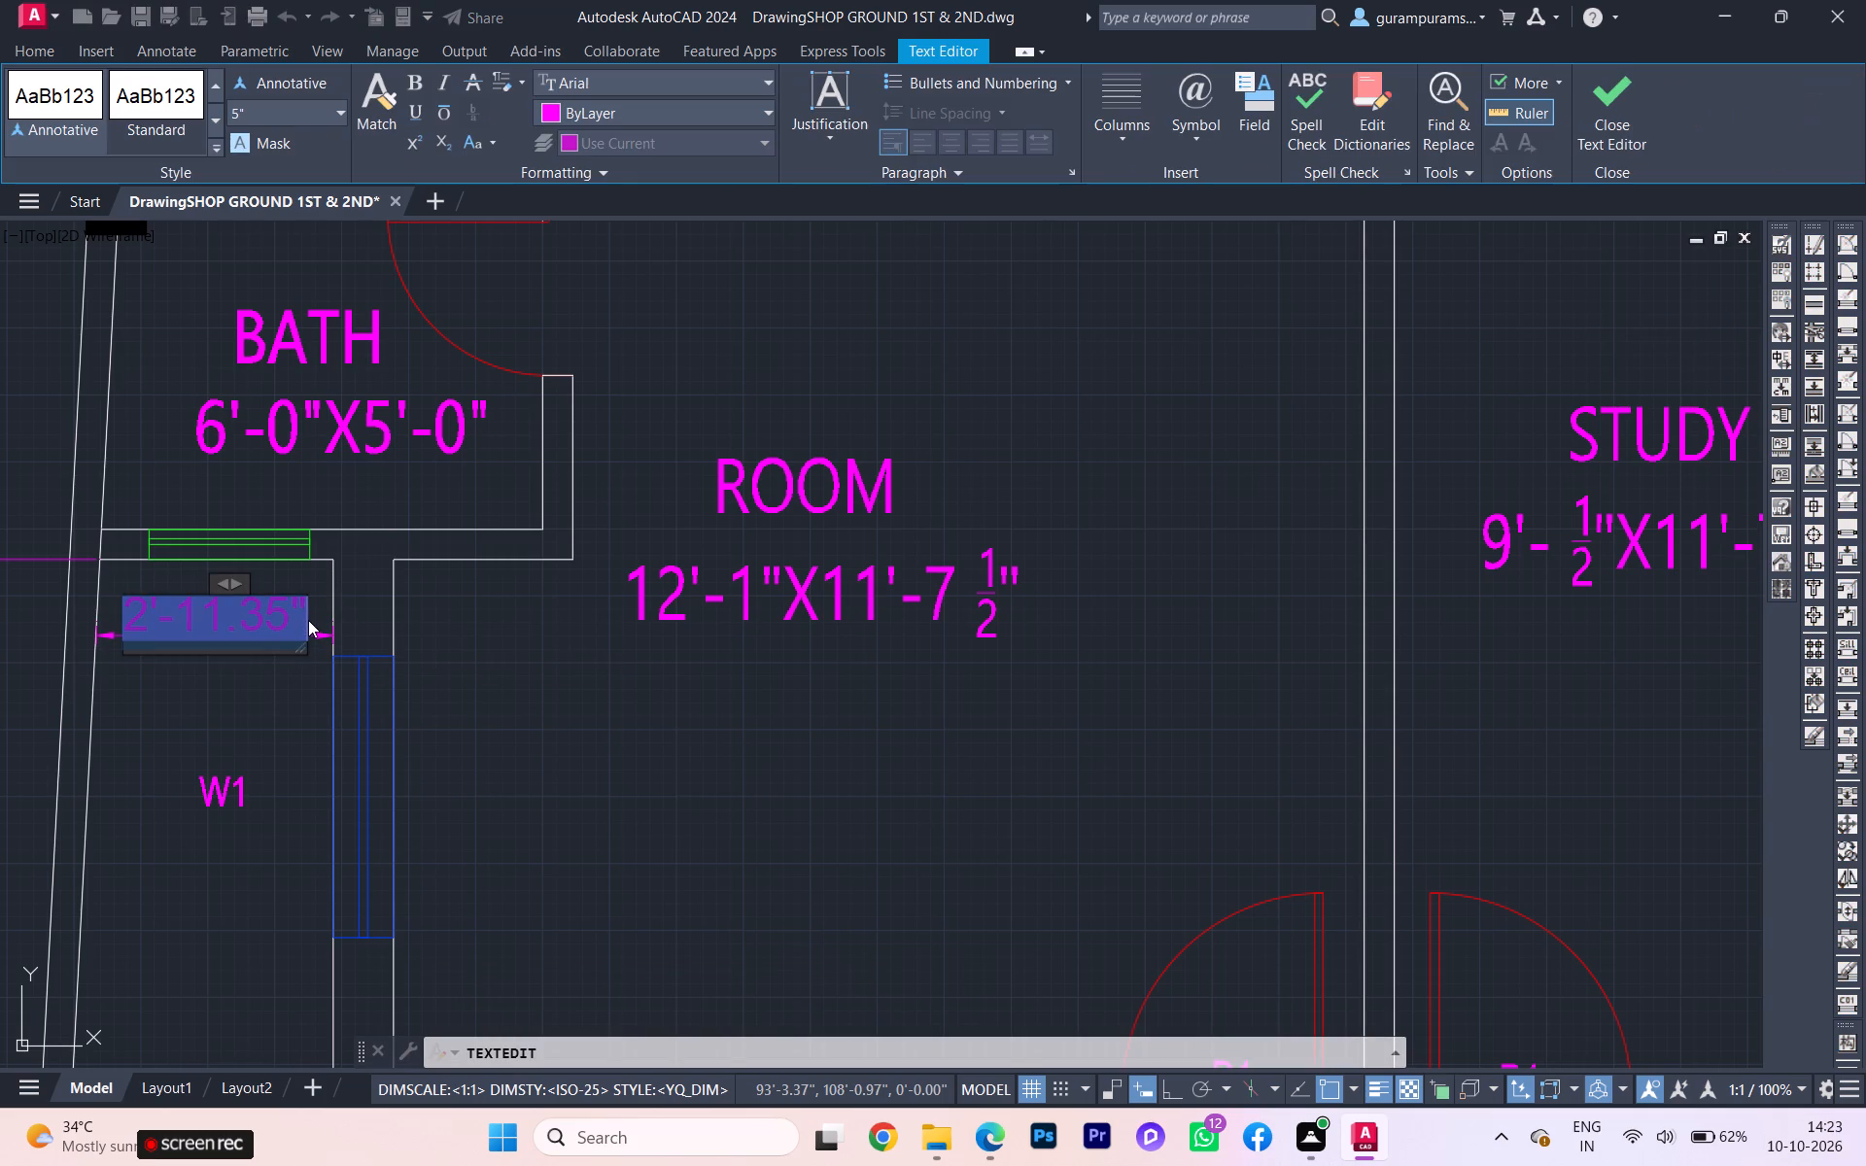
type("2'")
key("minus")
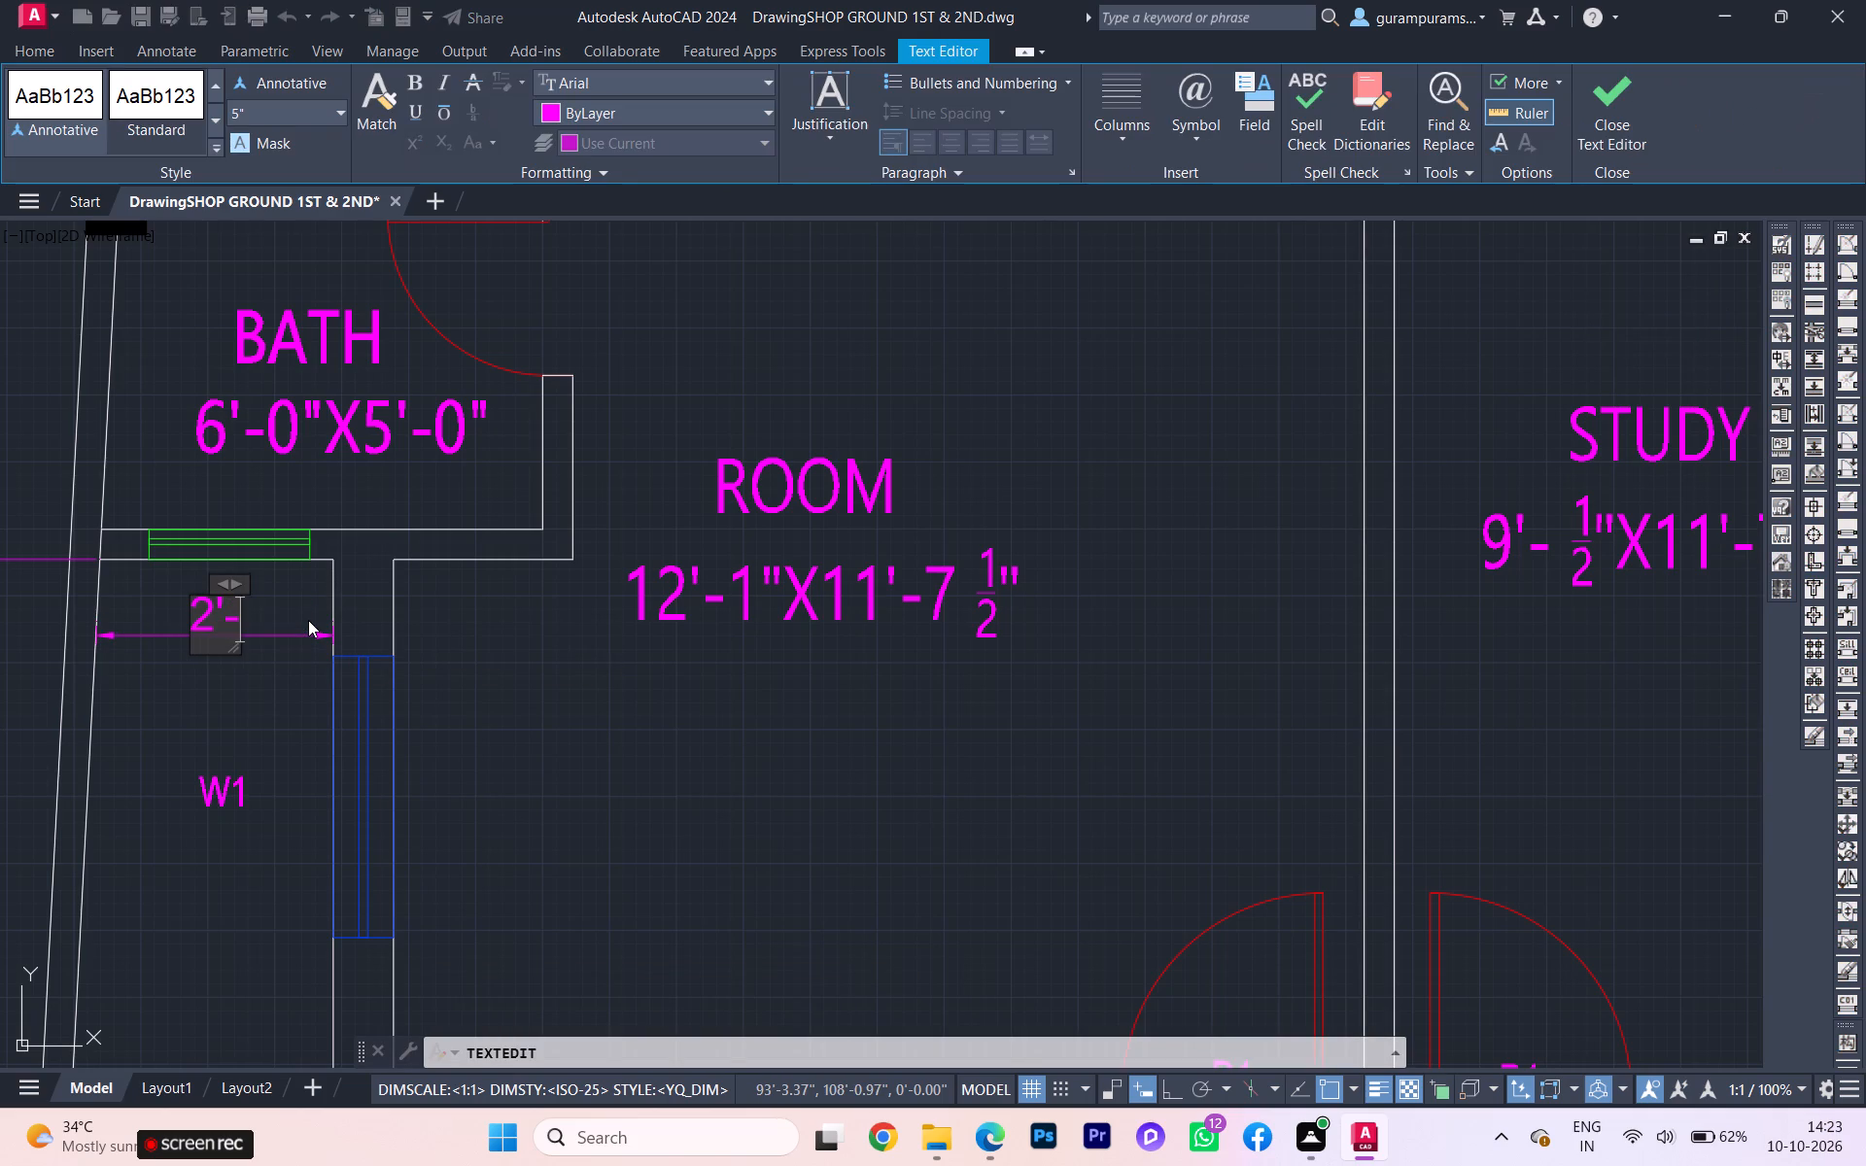
key("8")
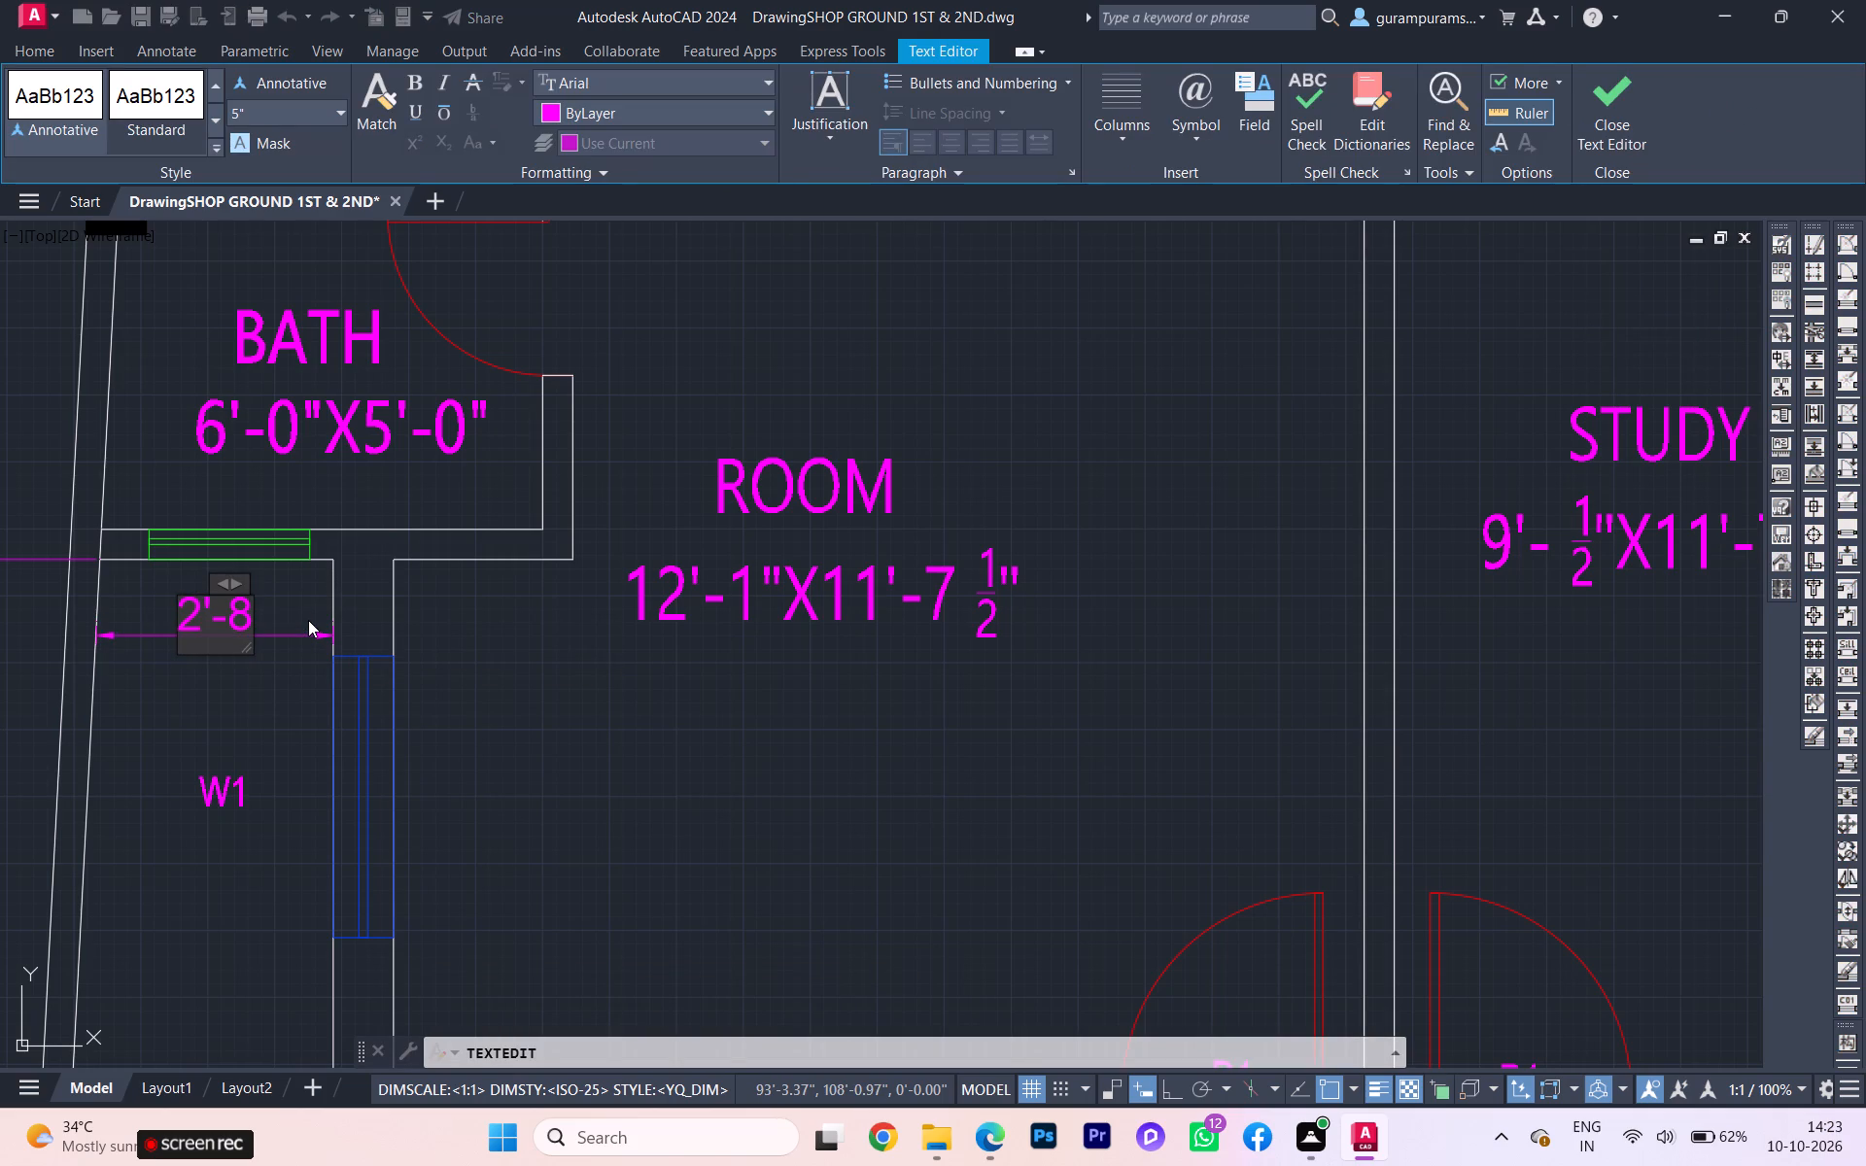
scroll(308, 620, "down", 5)
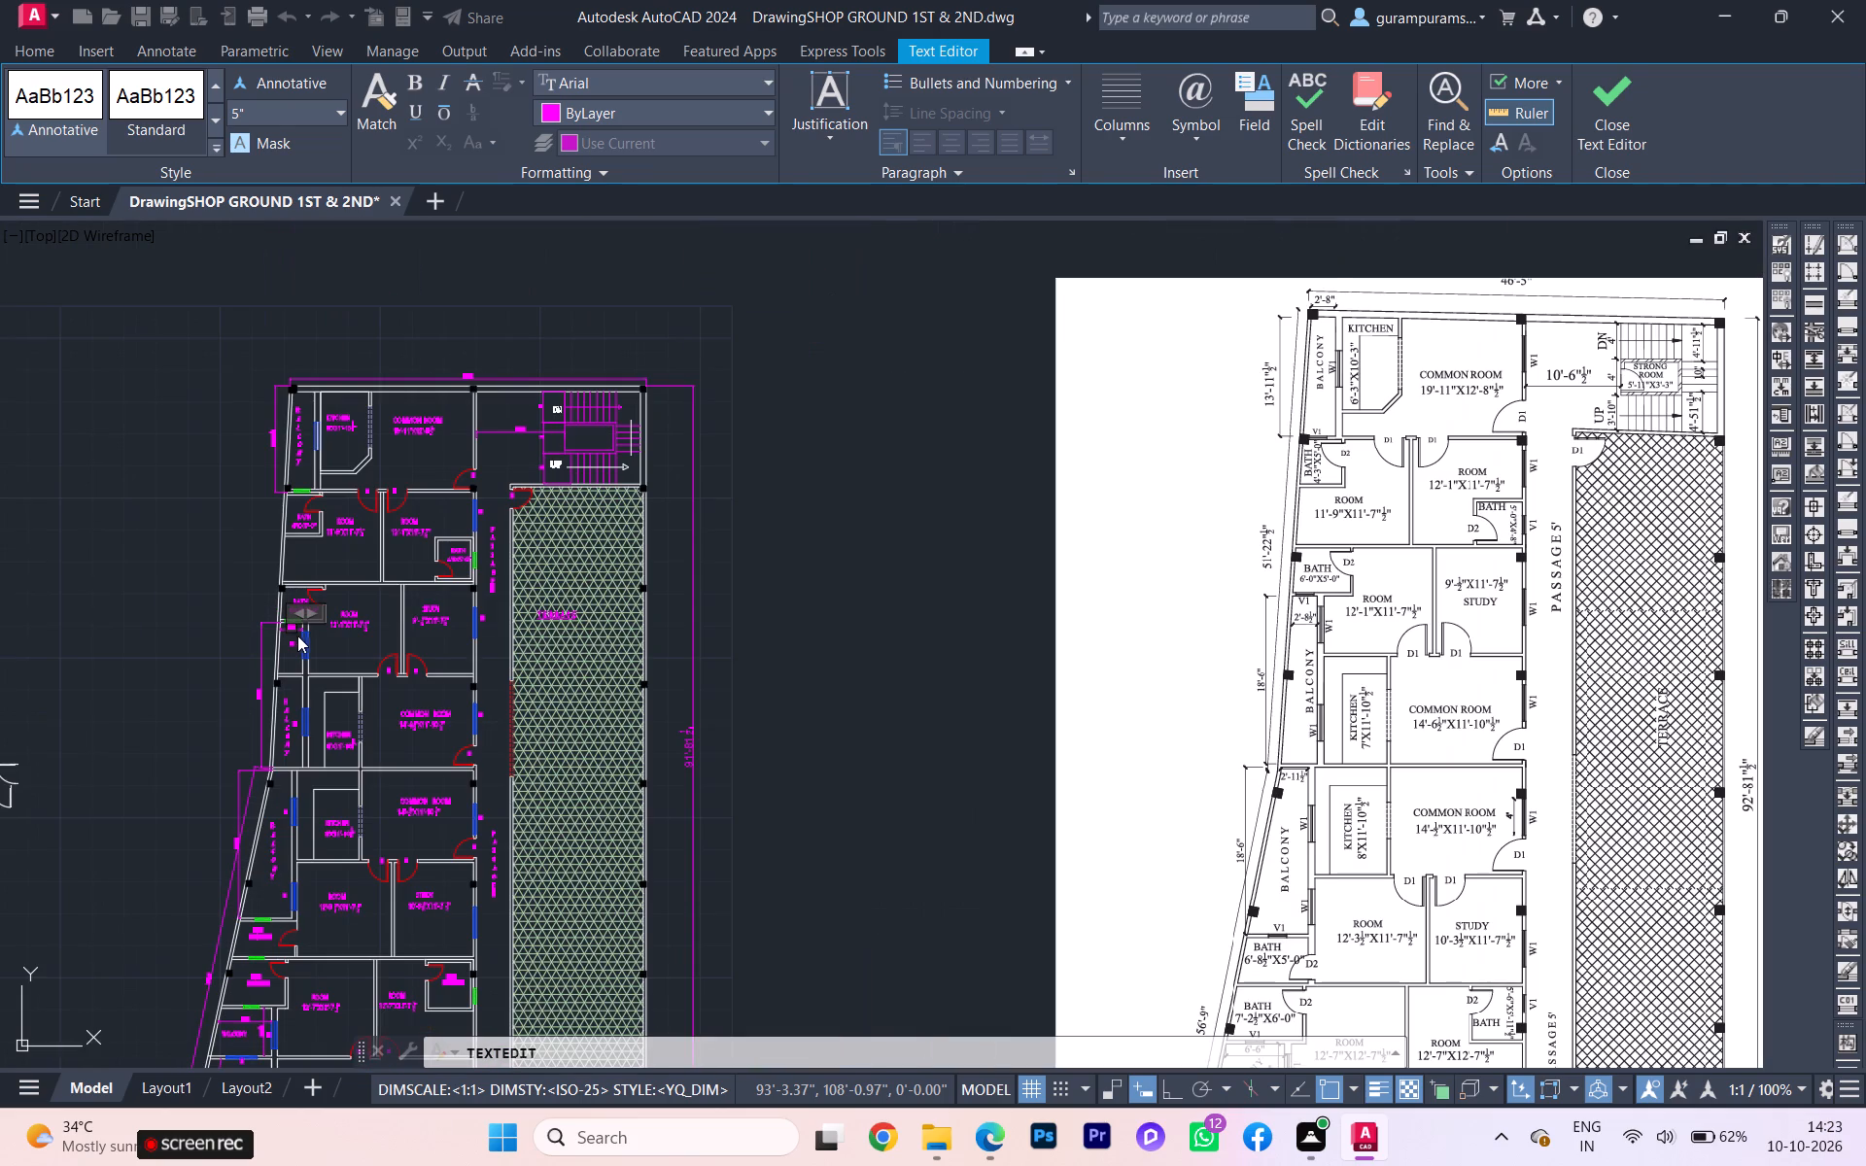
scroll(299, 635, "up", 3)
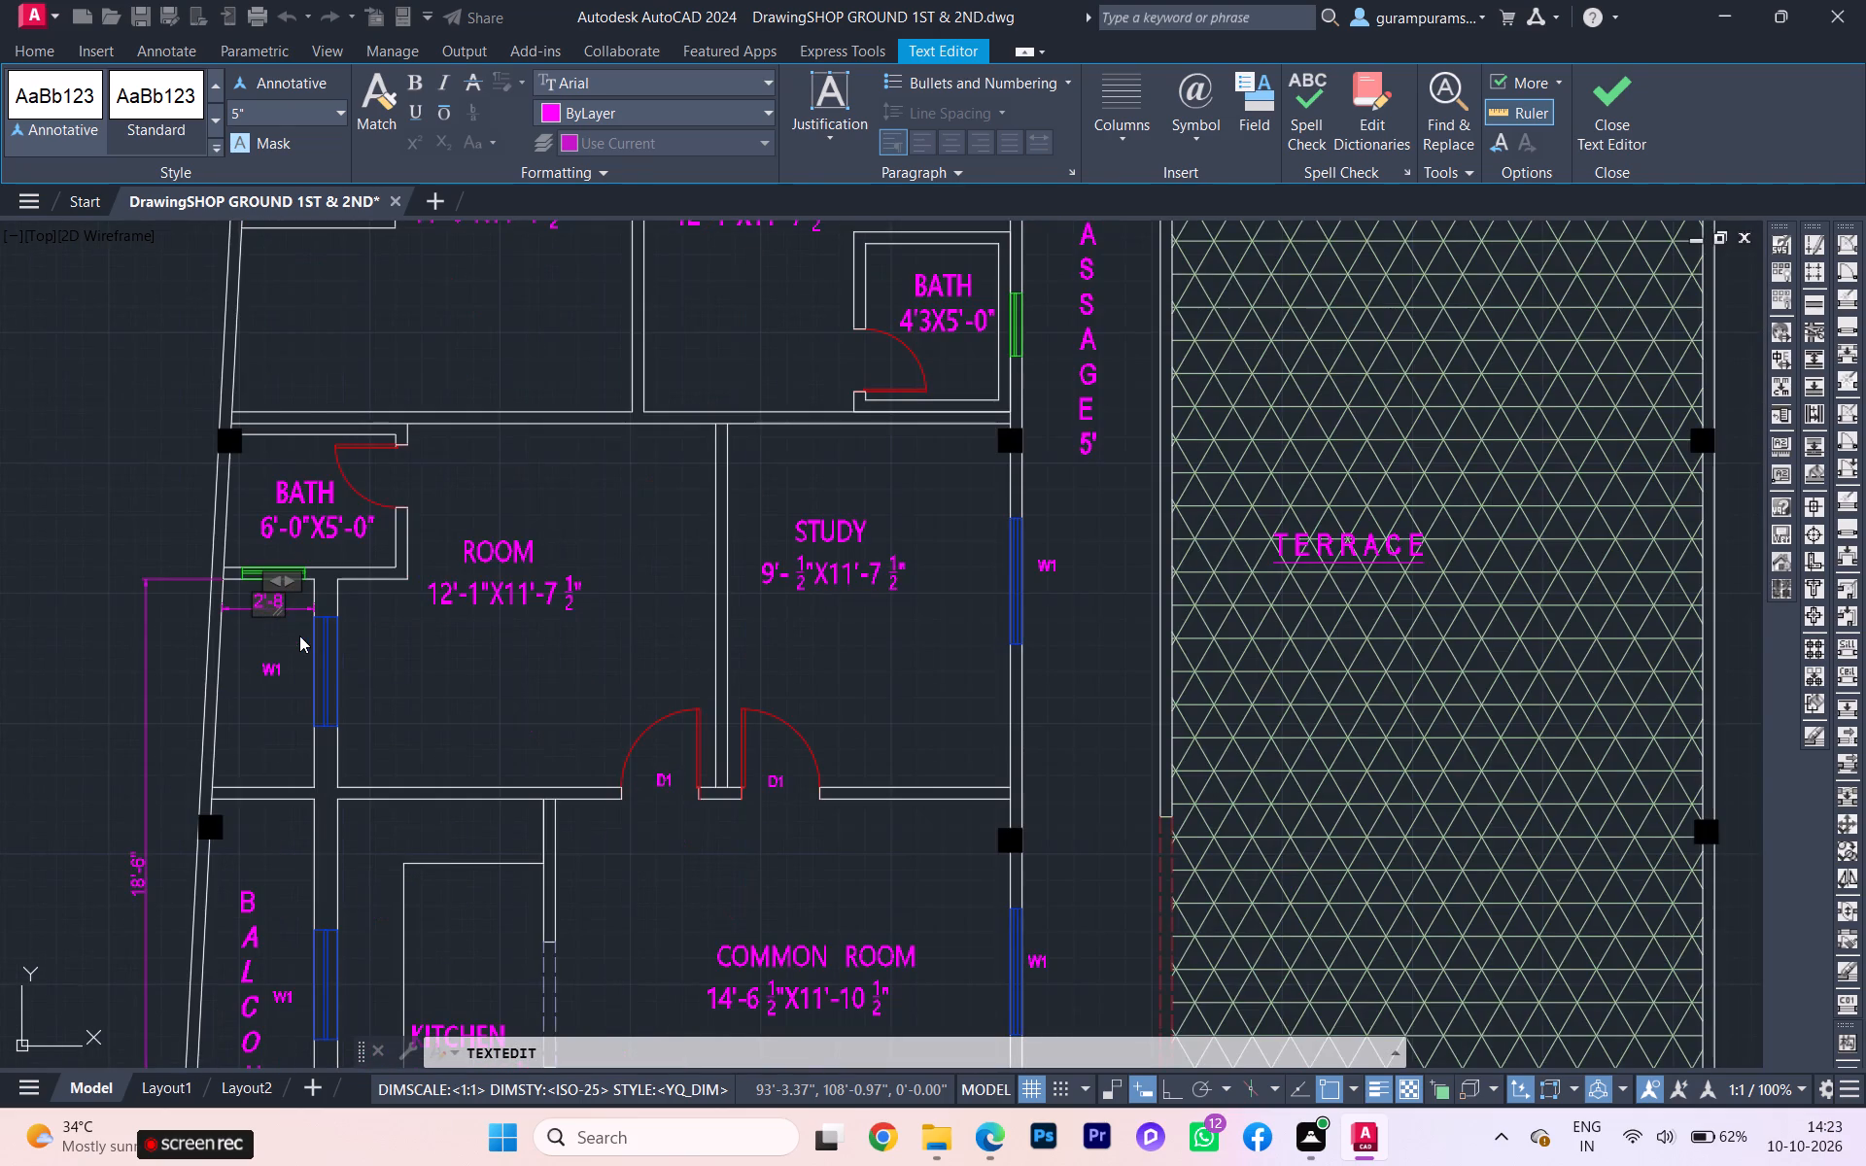
key("space")
key("1")
type("/2\"")
left_click(473, 728)
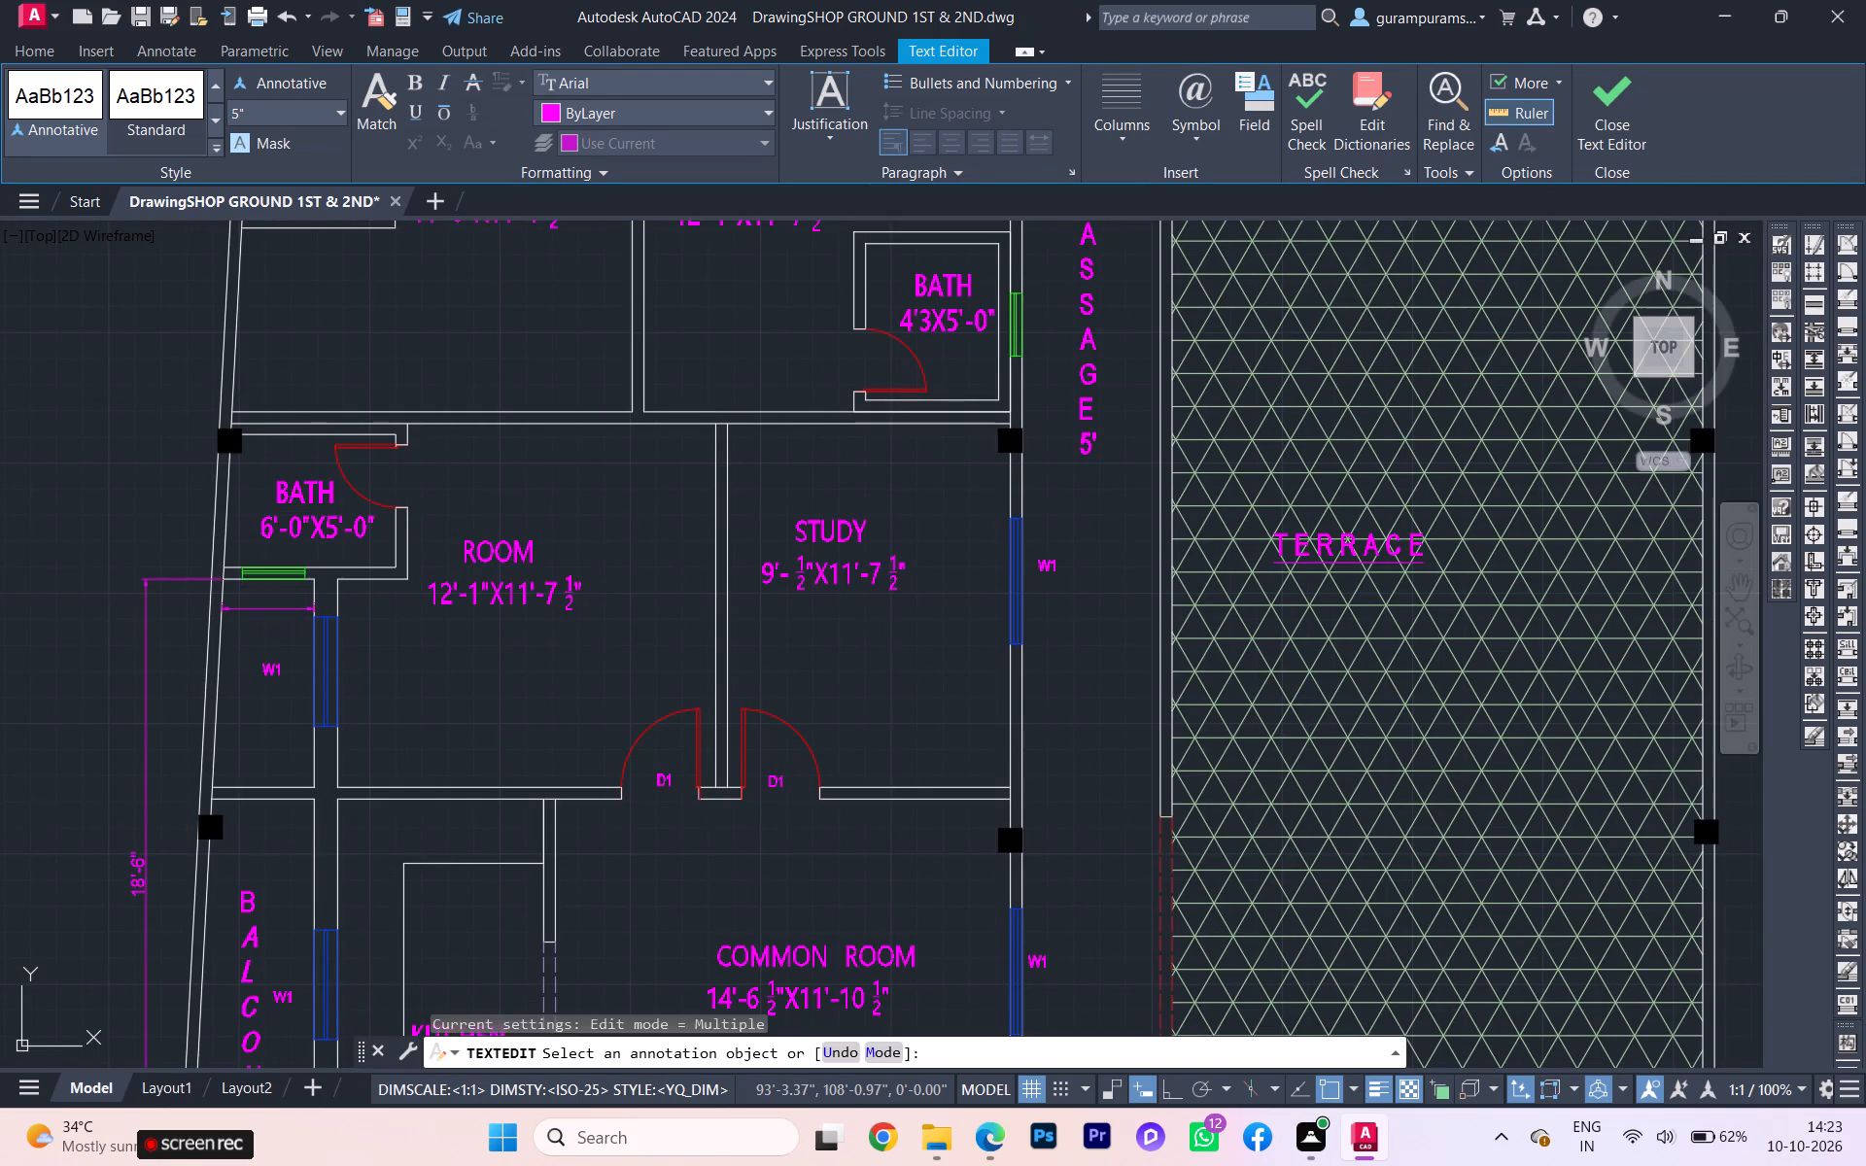
scroll(247, 659, "down", 2)
key("Escape")
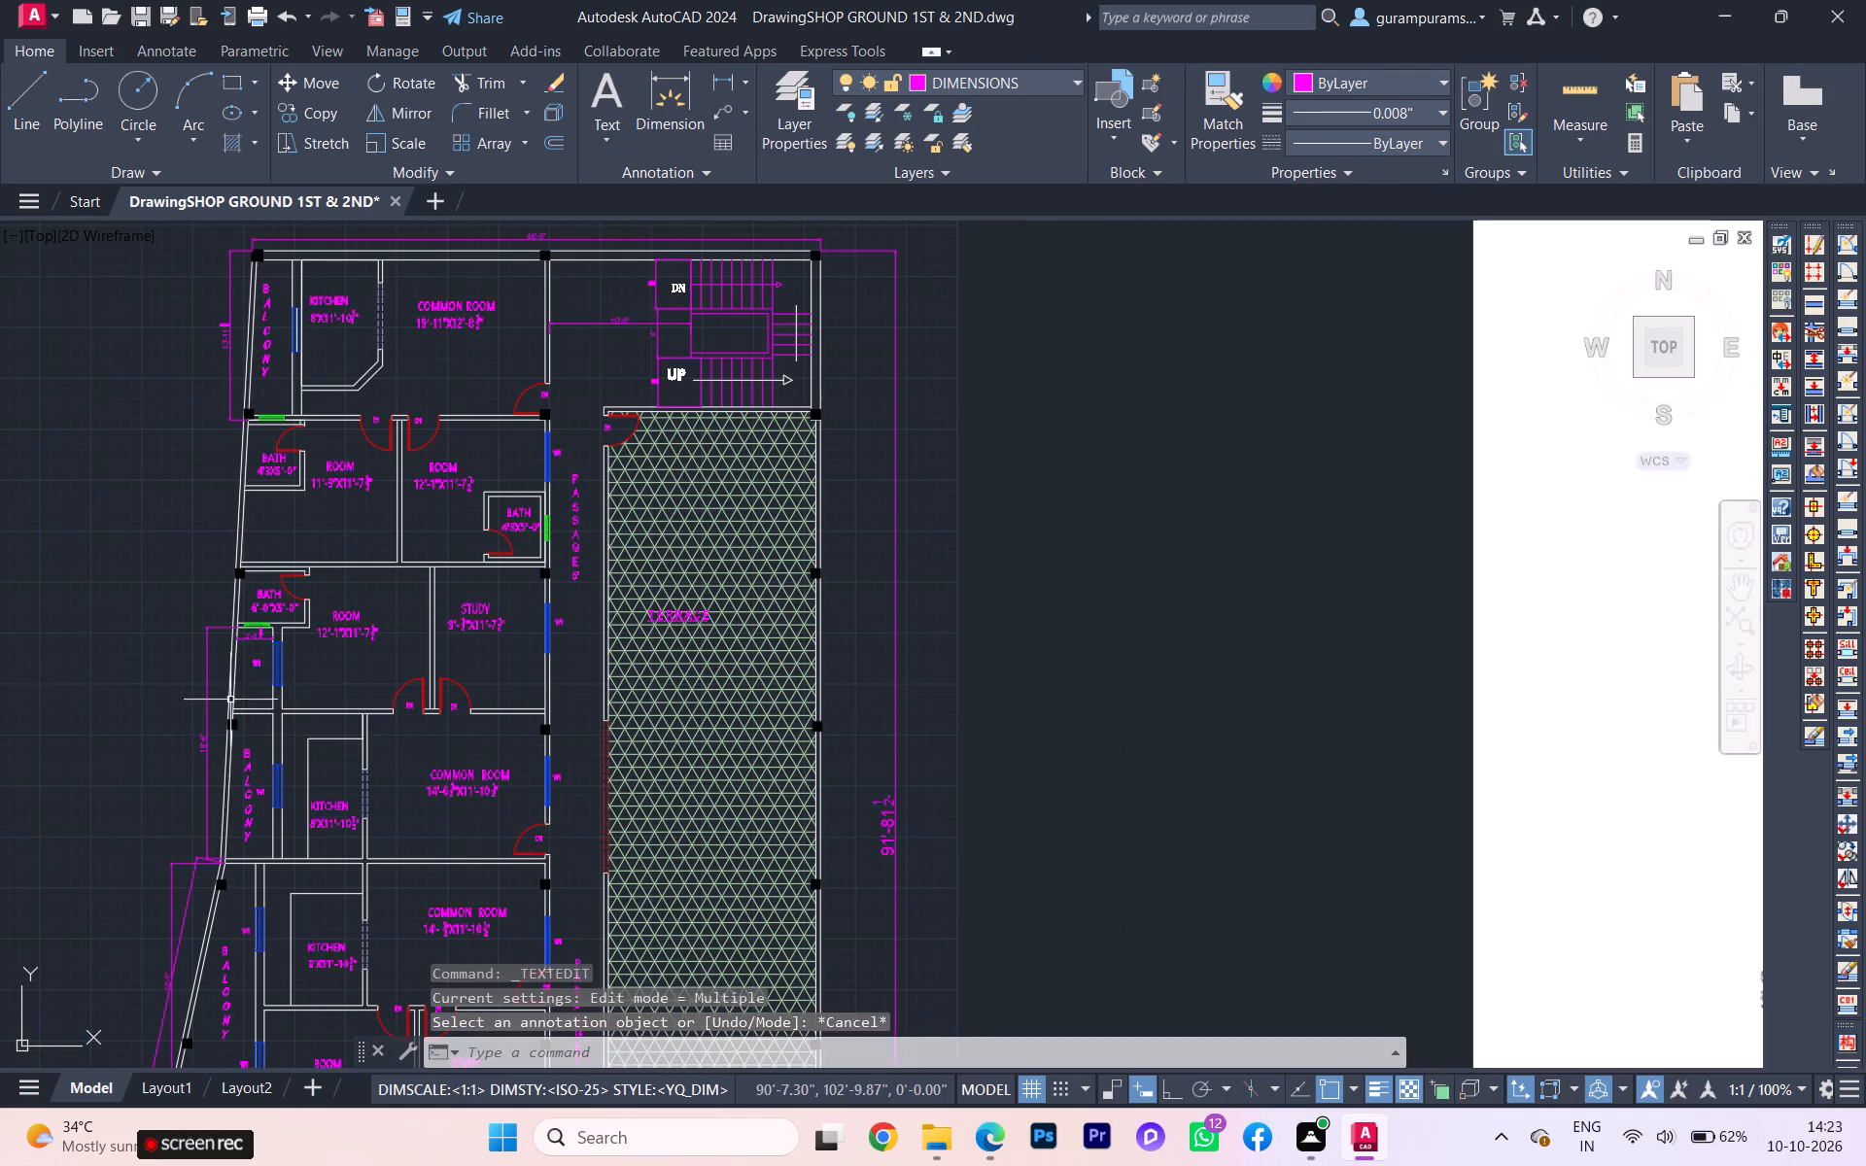
Erase the stray objects lying in the empty area west of the drawn plan.
scroll(231, 712, "down", 2)
scroll(424, 763, "up", 2)
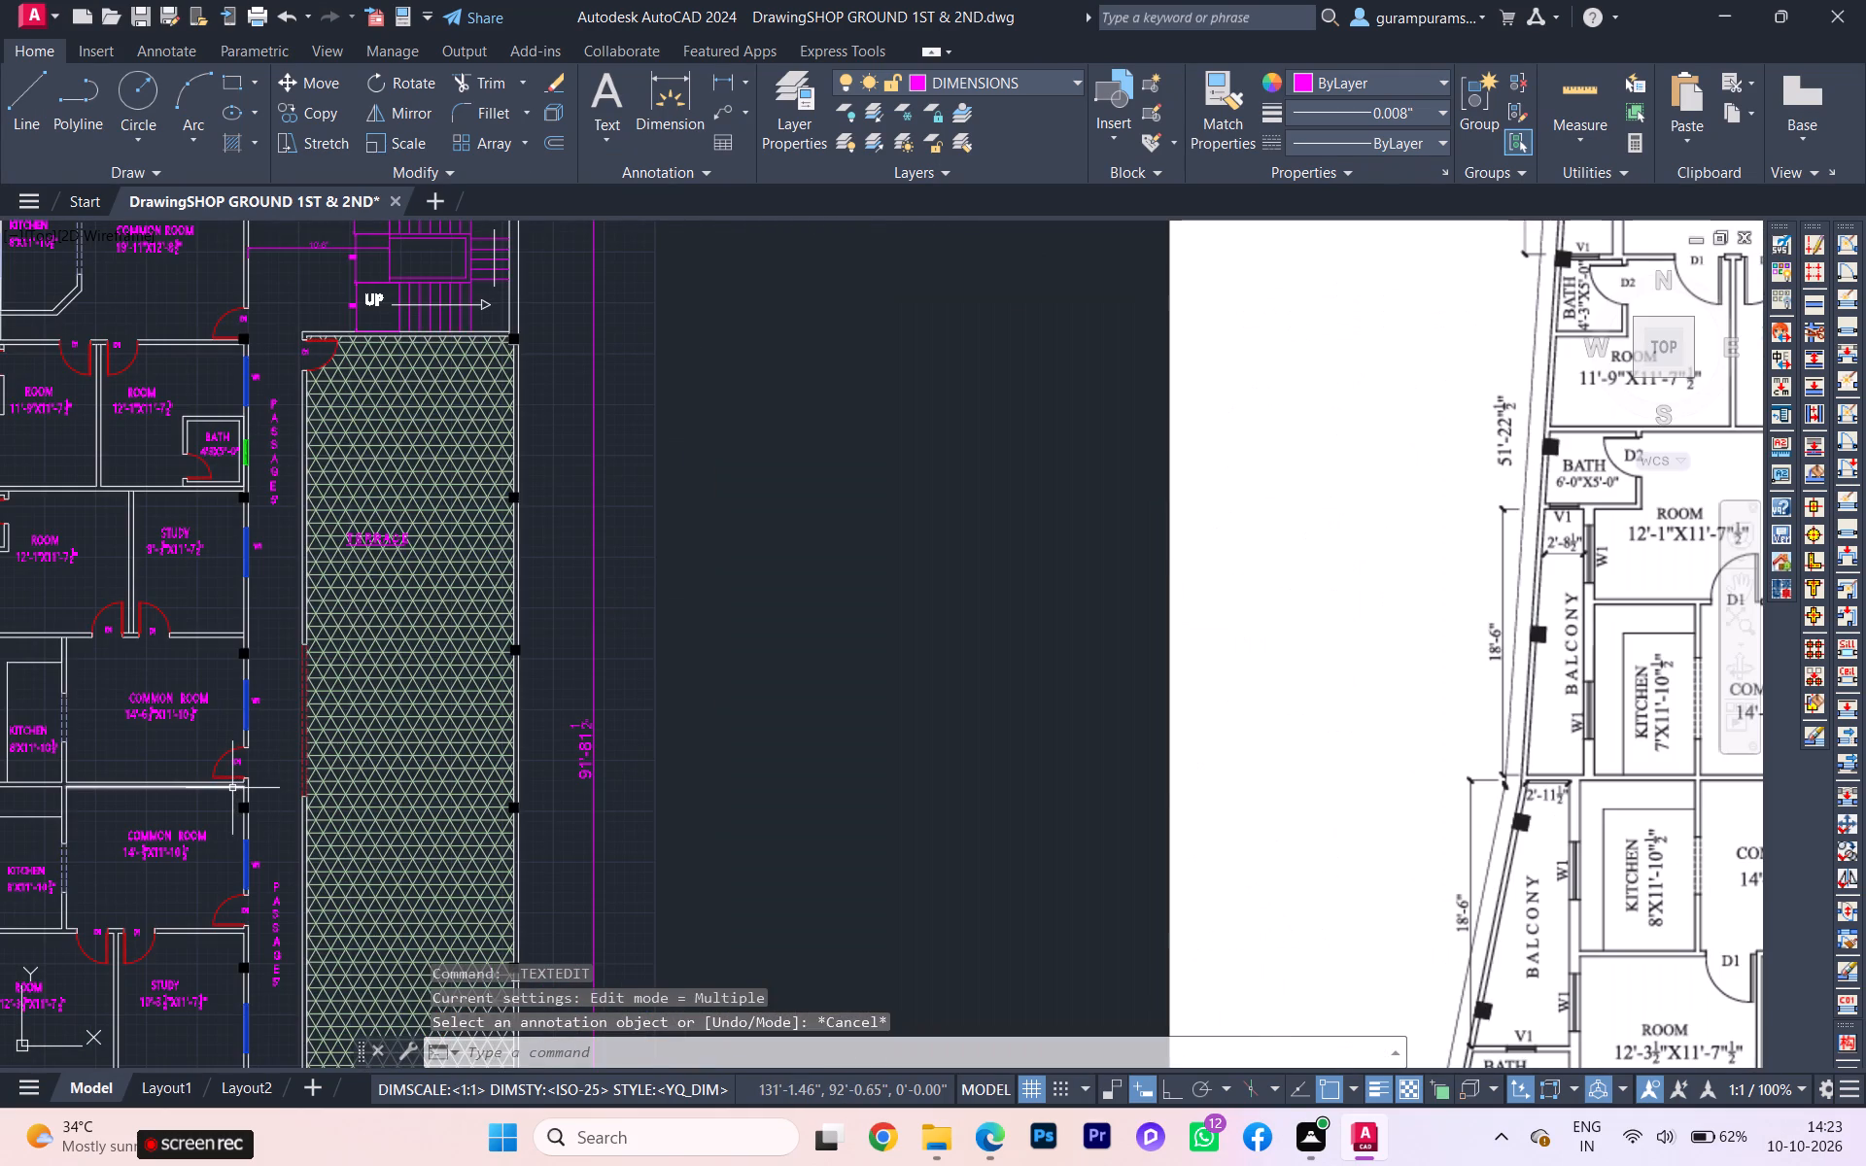
scroll(231, 788, "down", 1)
scroll(440, 410, "up", 2)
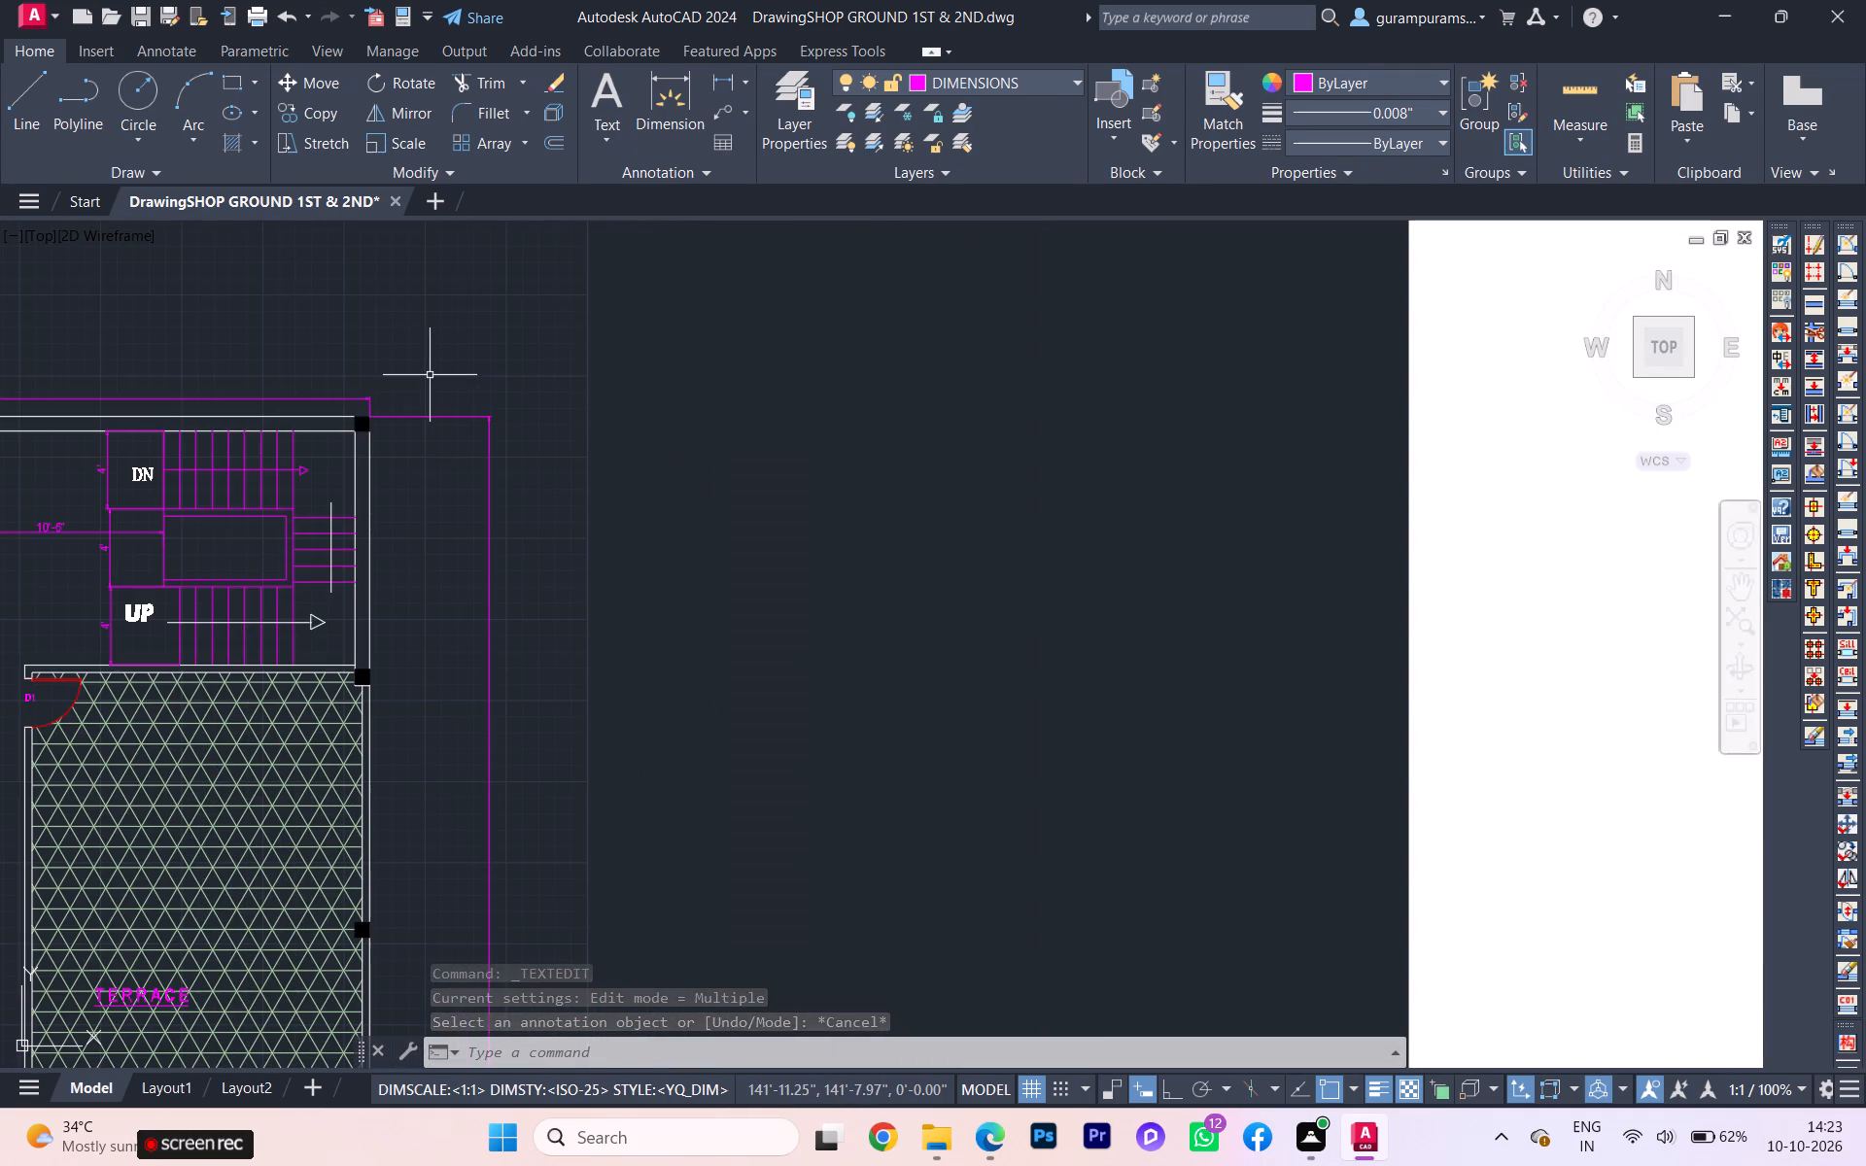
scroll(456, 412, "down", 1)
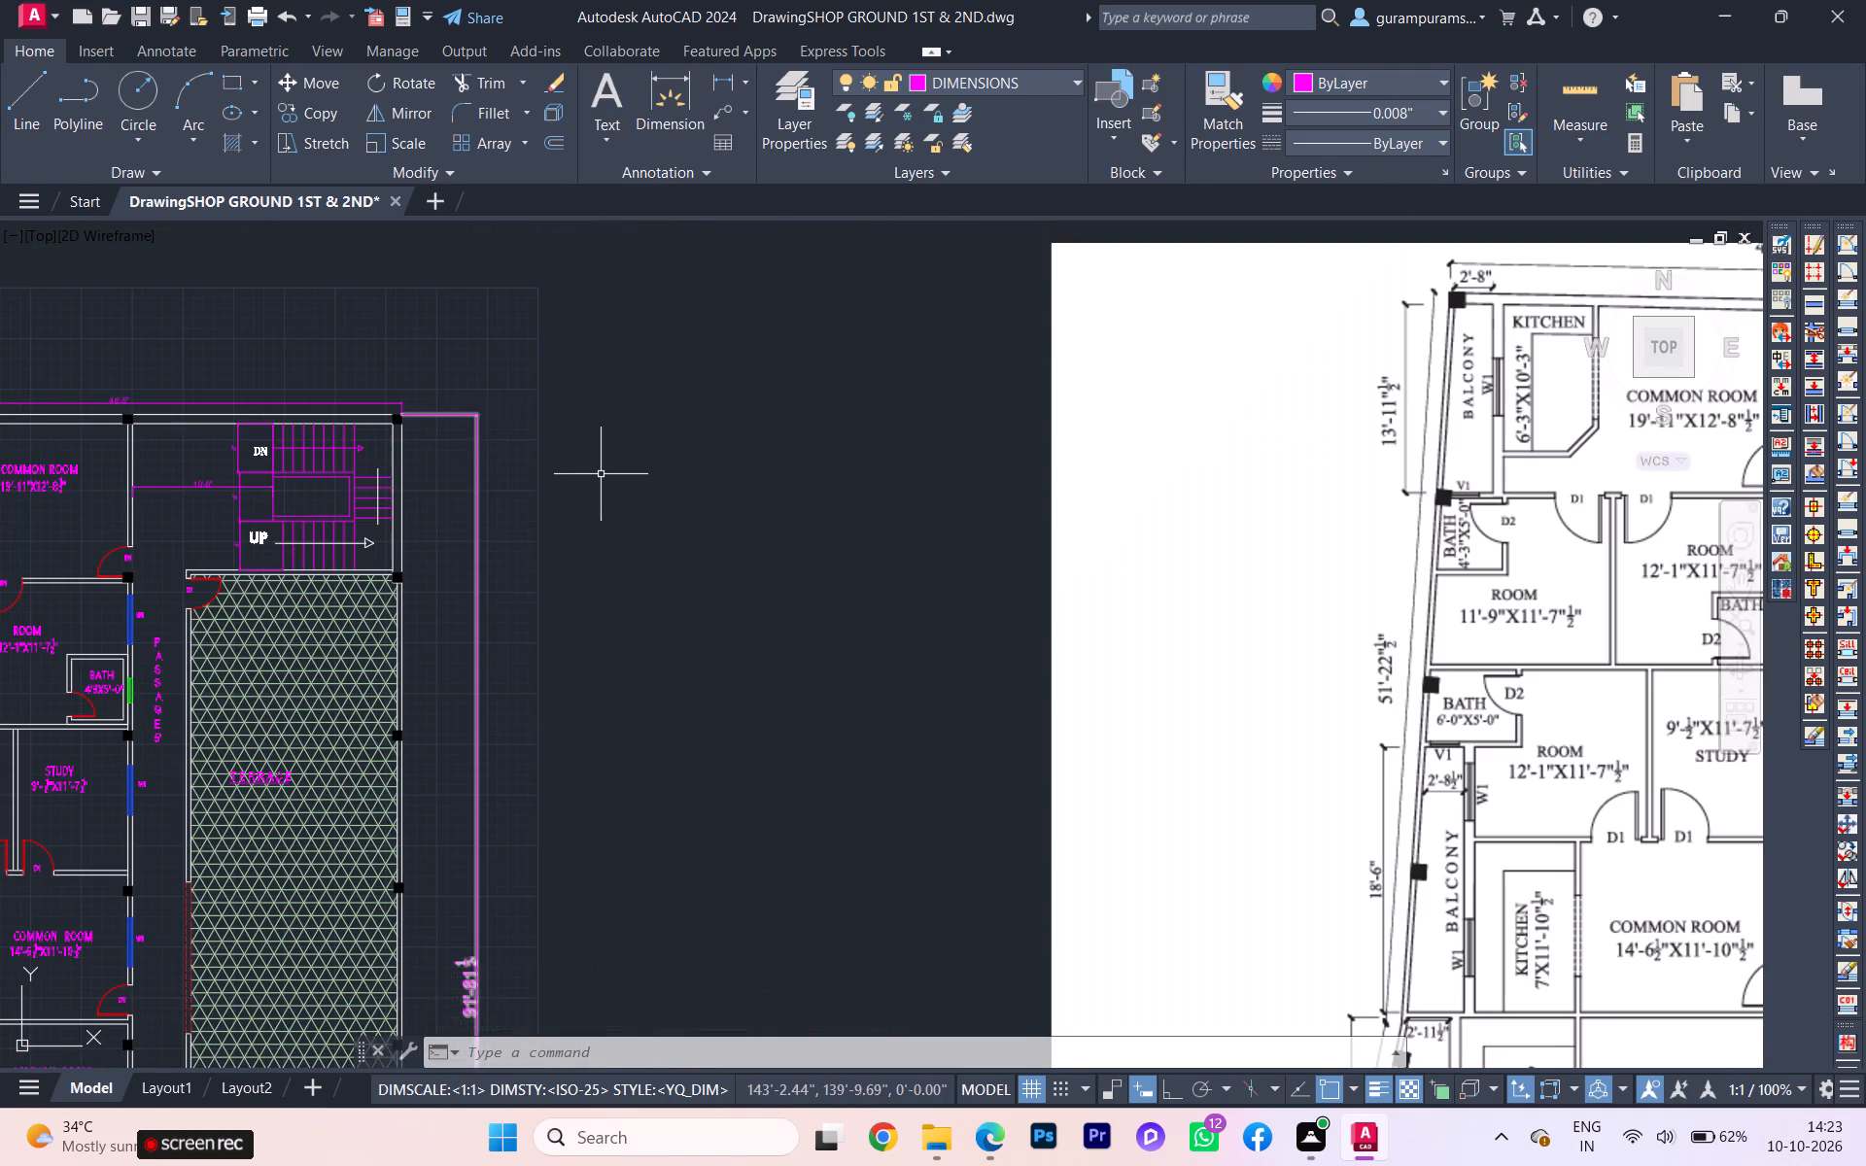
scroll(603, 473, "down", 1)
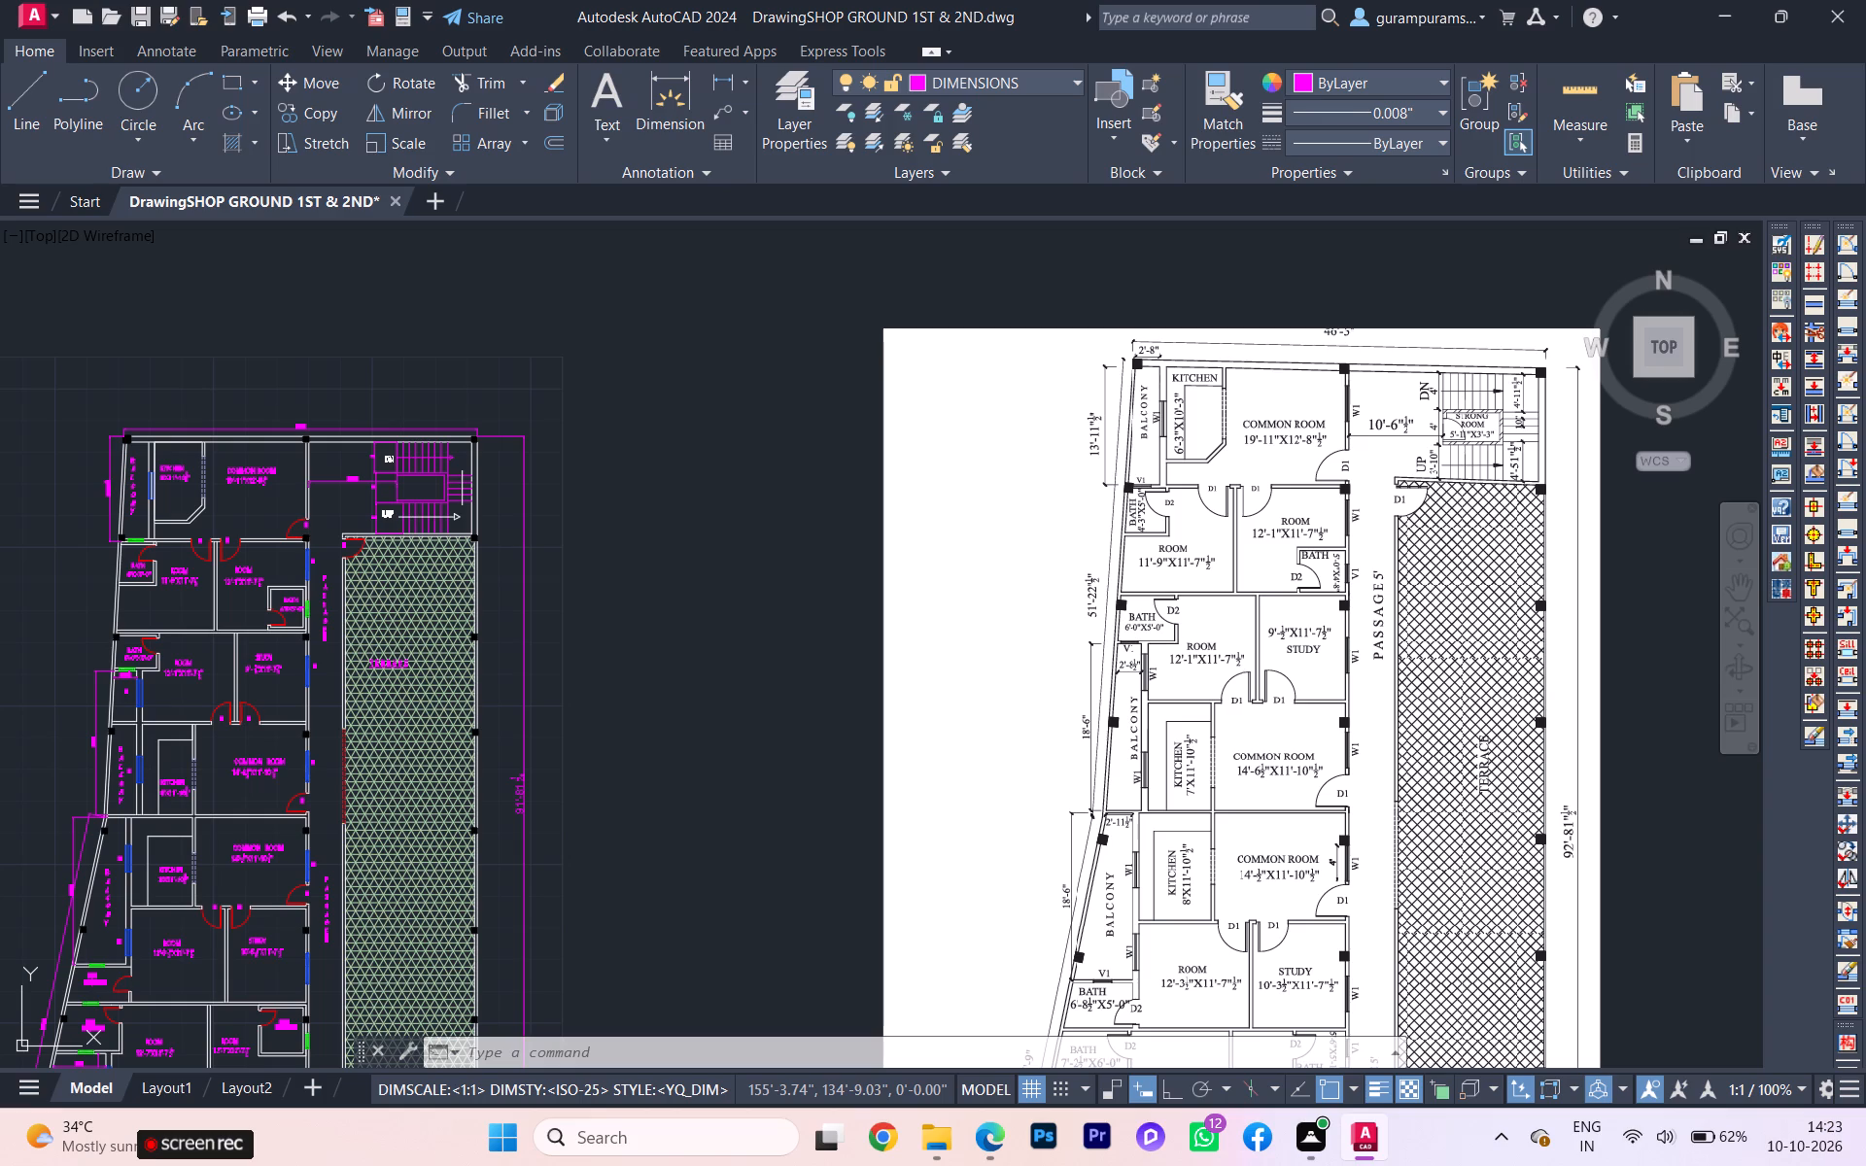
scroll(994, 522, "down", 2)
scroll(902, 543, "up", 1)
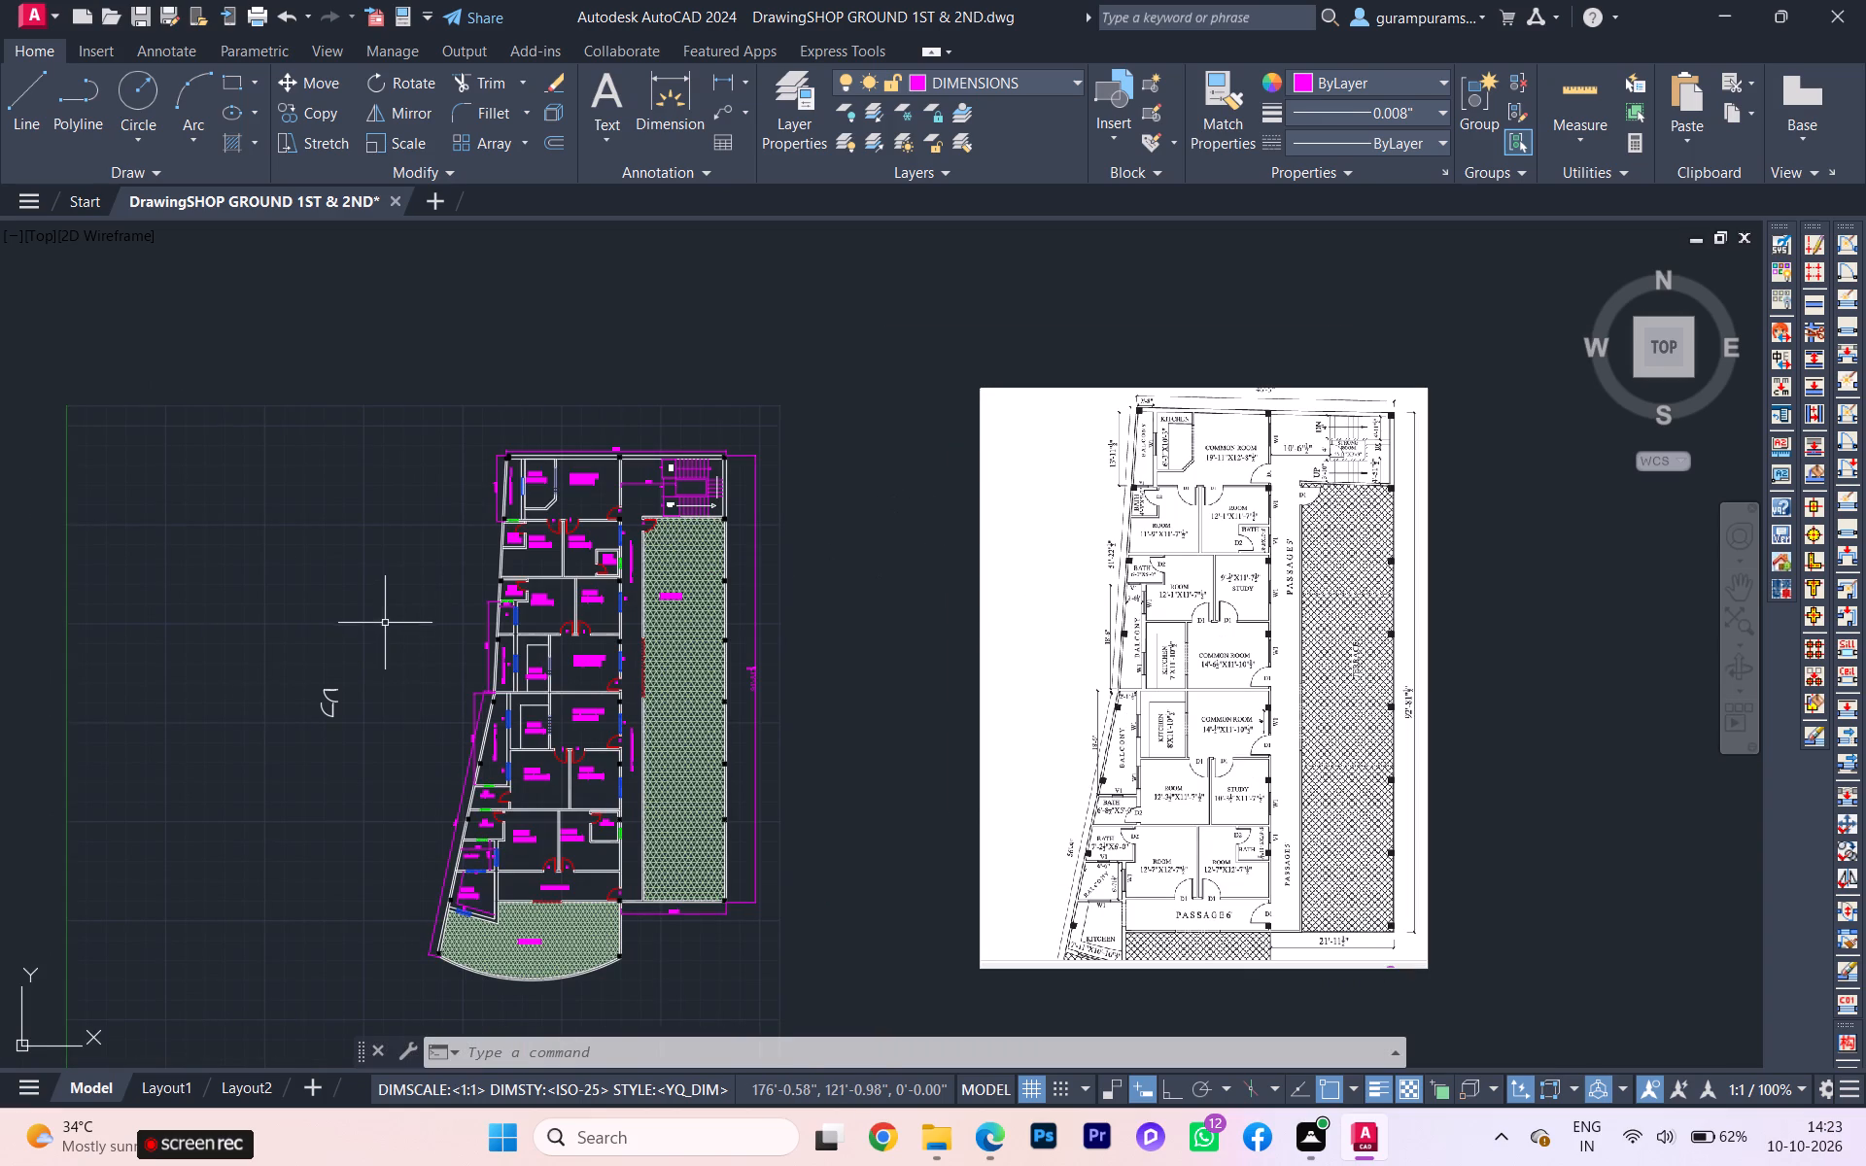
left_click(370, 648)
left_click(270, 753)
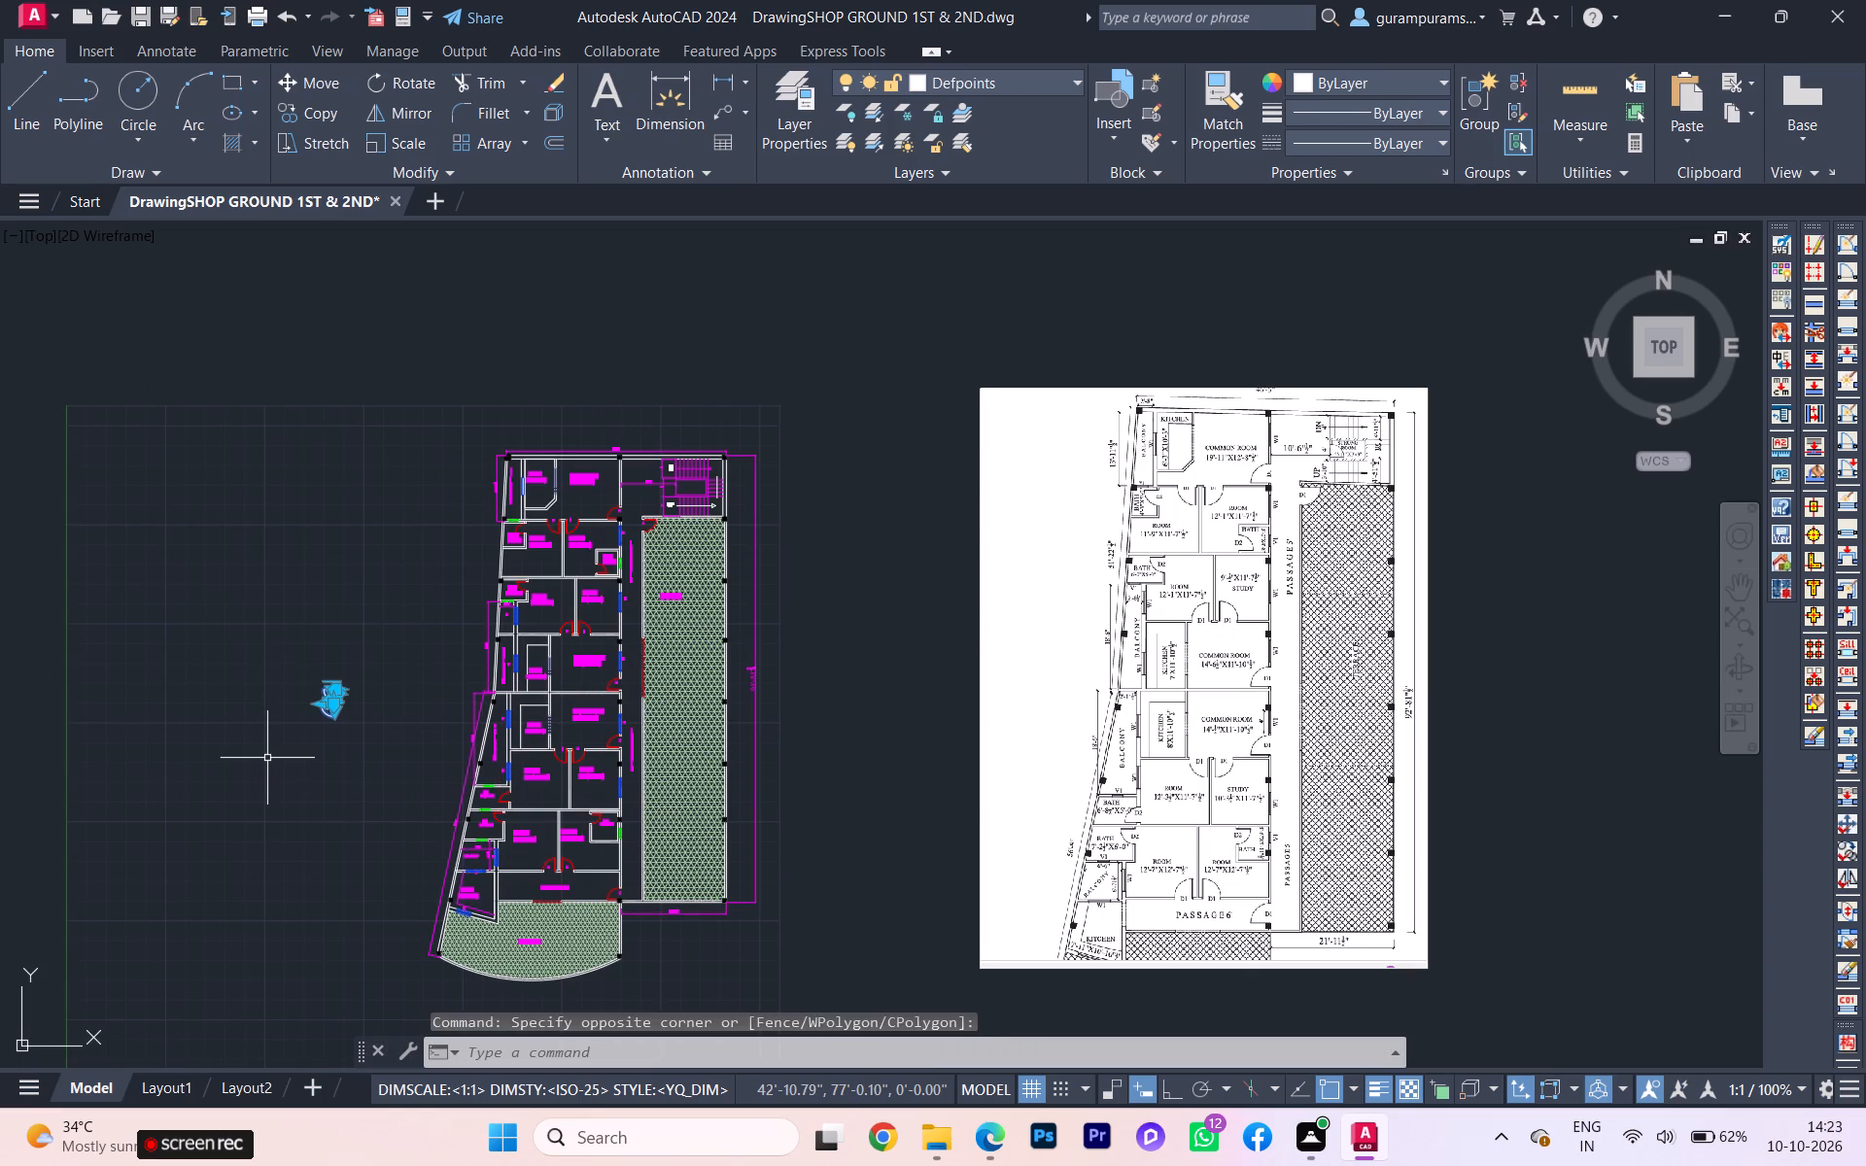
key("Delete")
Check the drawn plan's room labels, openings and dimensions against the reference plan, from the north rooms to the south terrace.
scroll(817, 671, "up", 2)
scroll(827, 666, "down", 1)
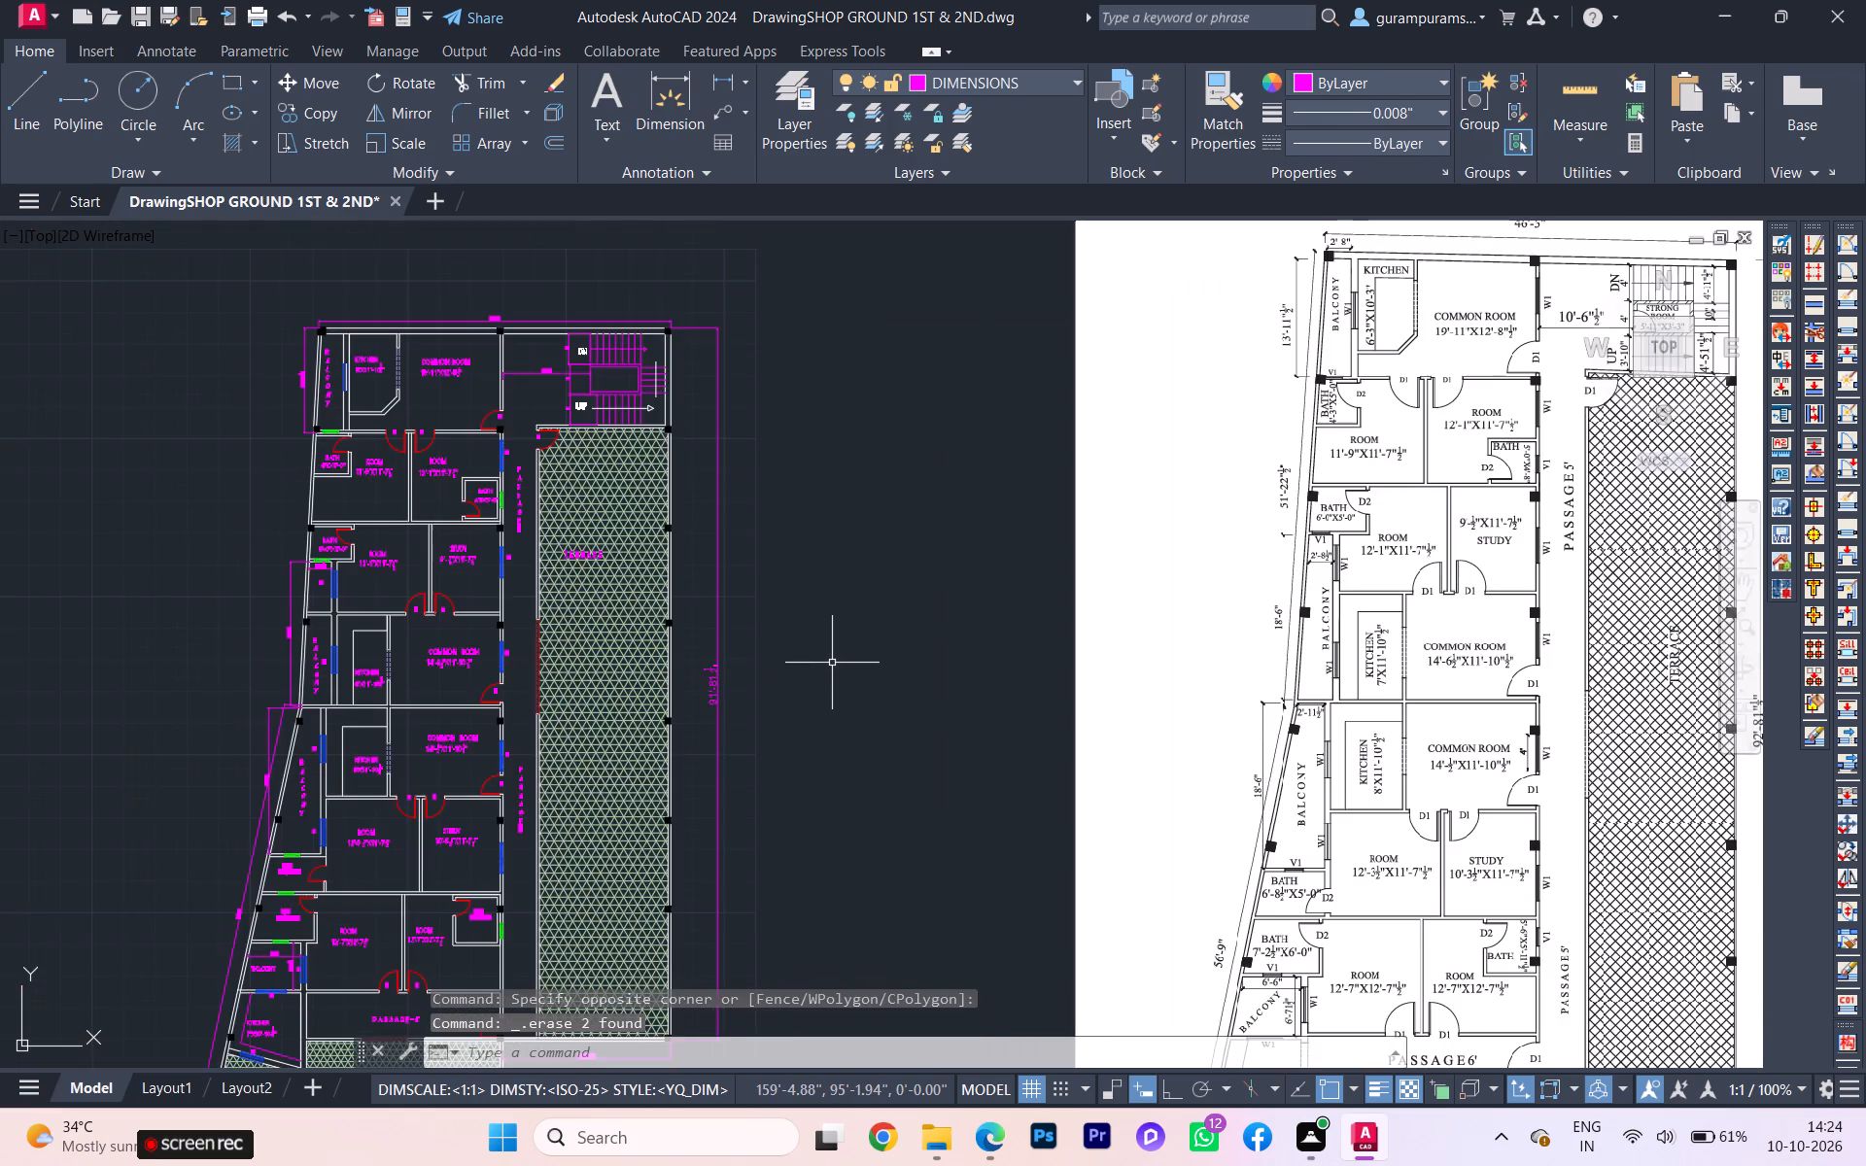
scroll(762, 709, "up", 1)
scroll(762, 706, "down", 1)
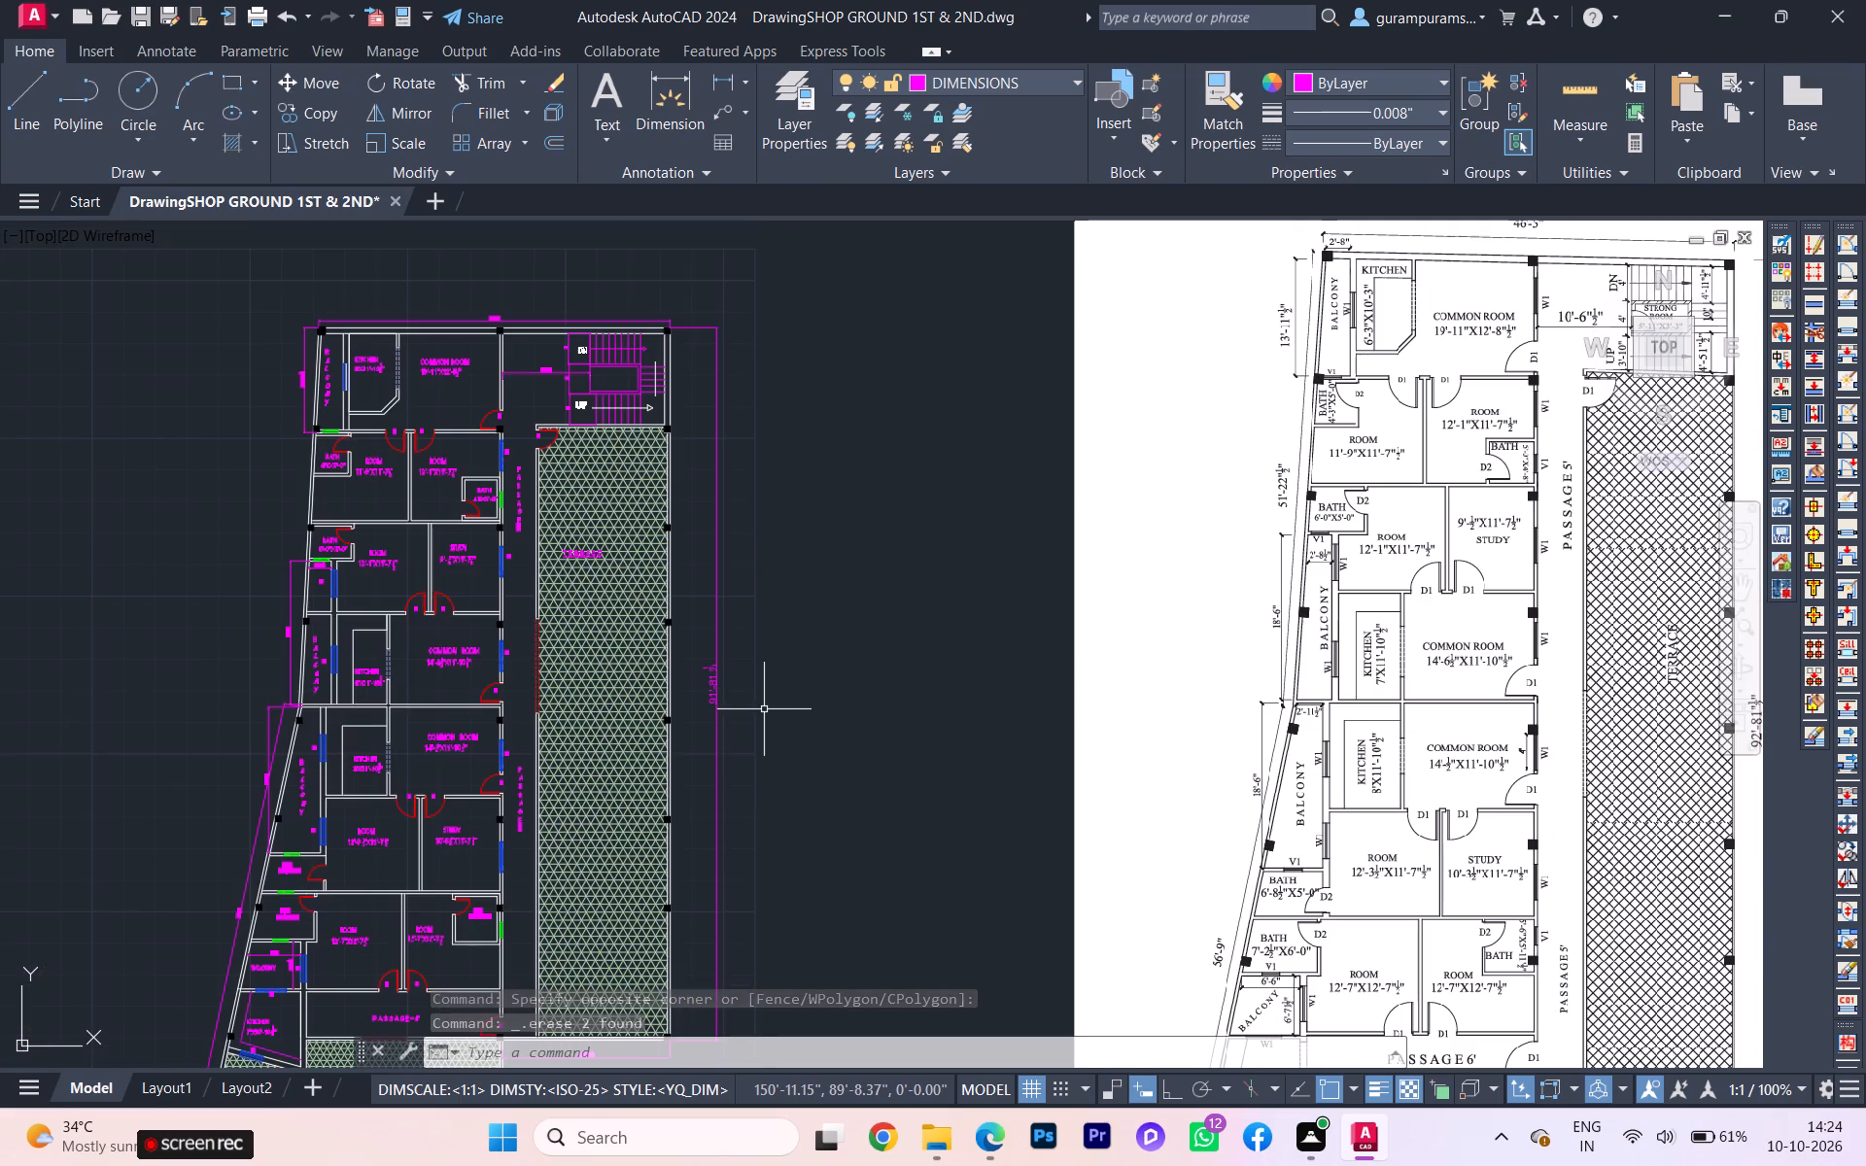
left_click(433, 664)
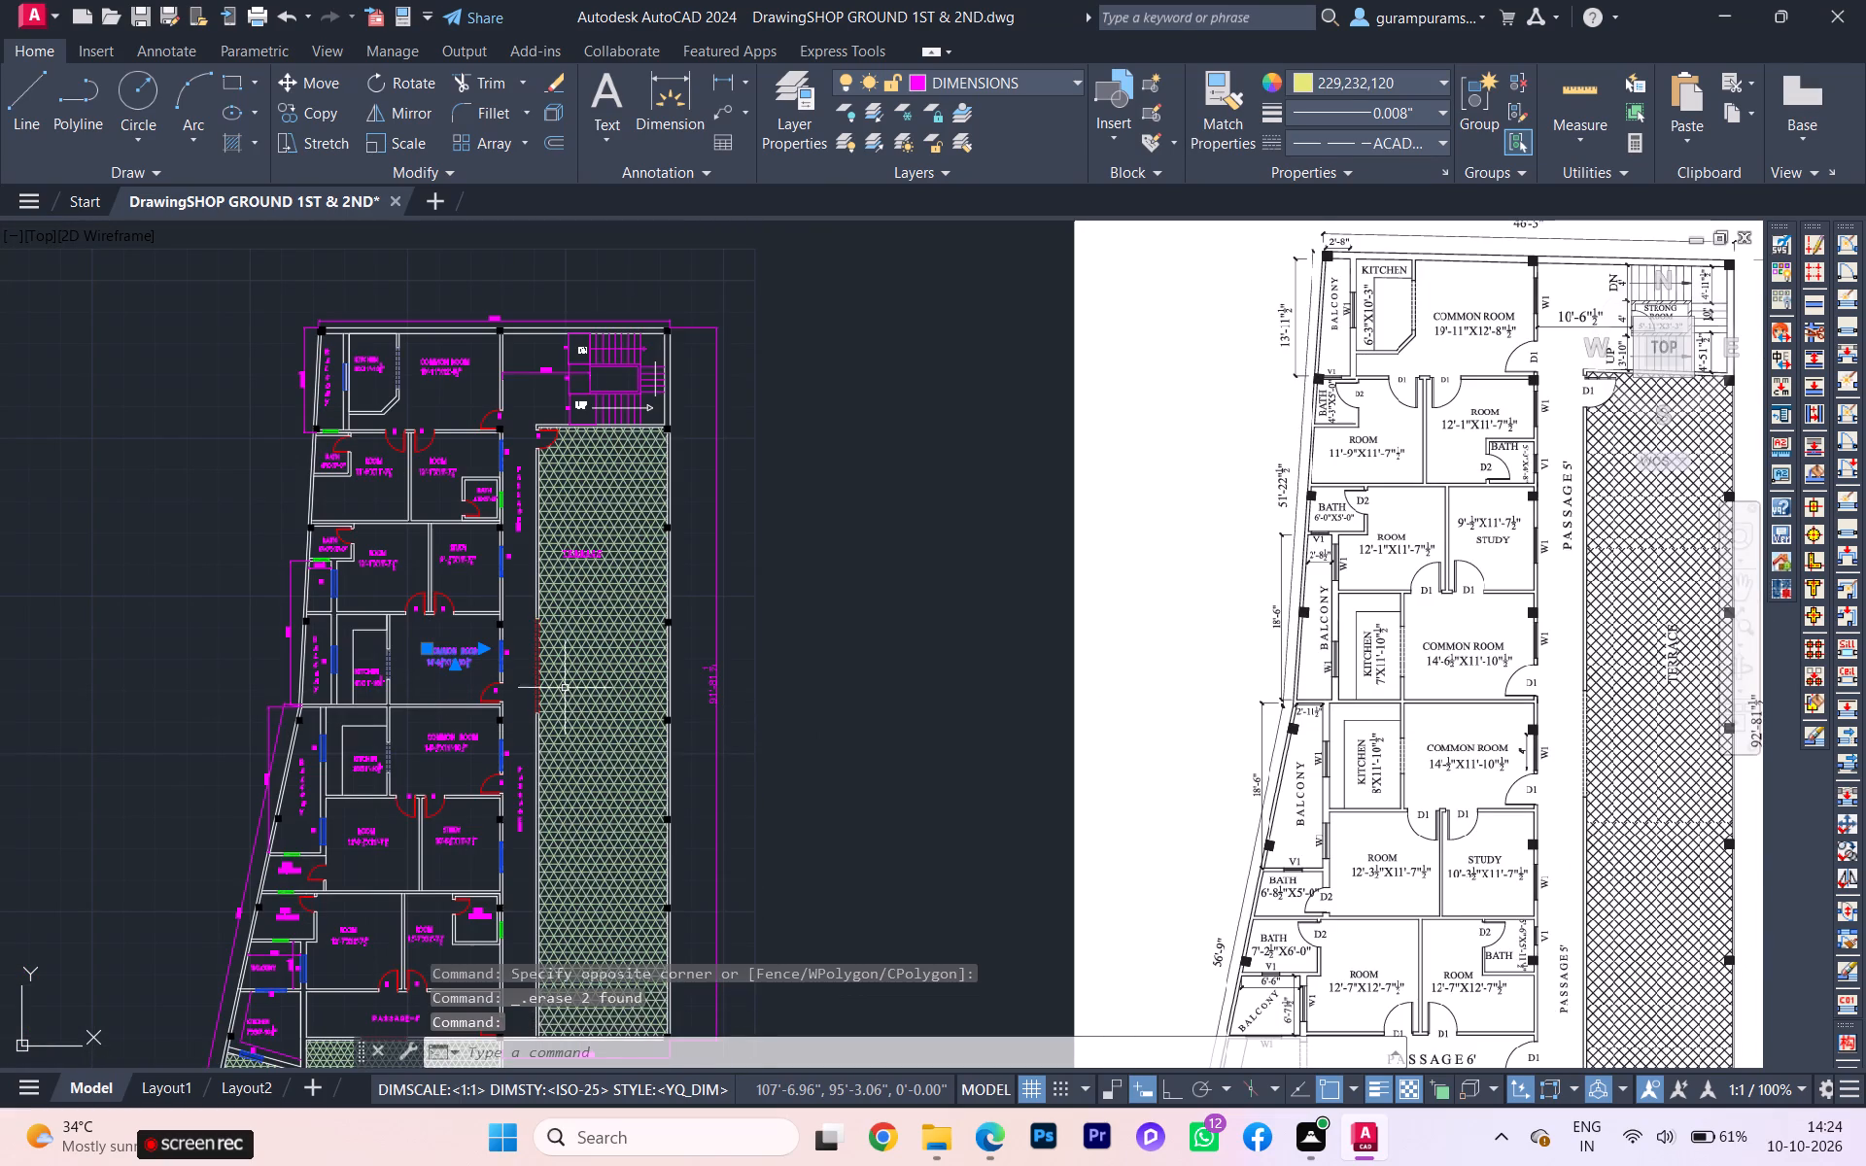
key("Escape")
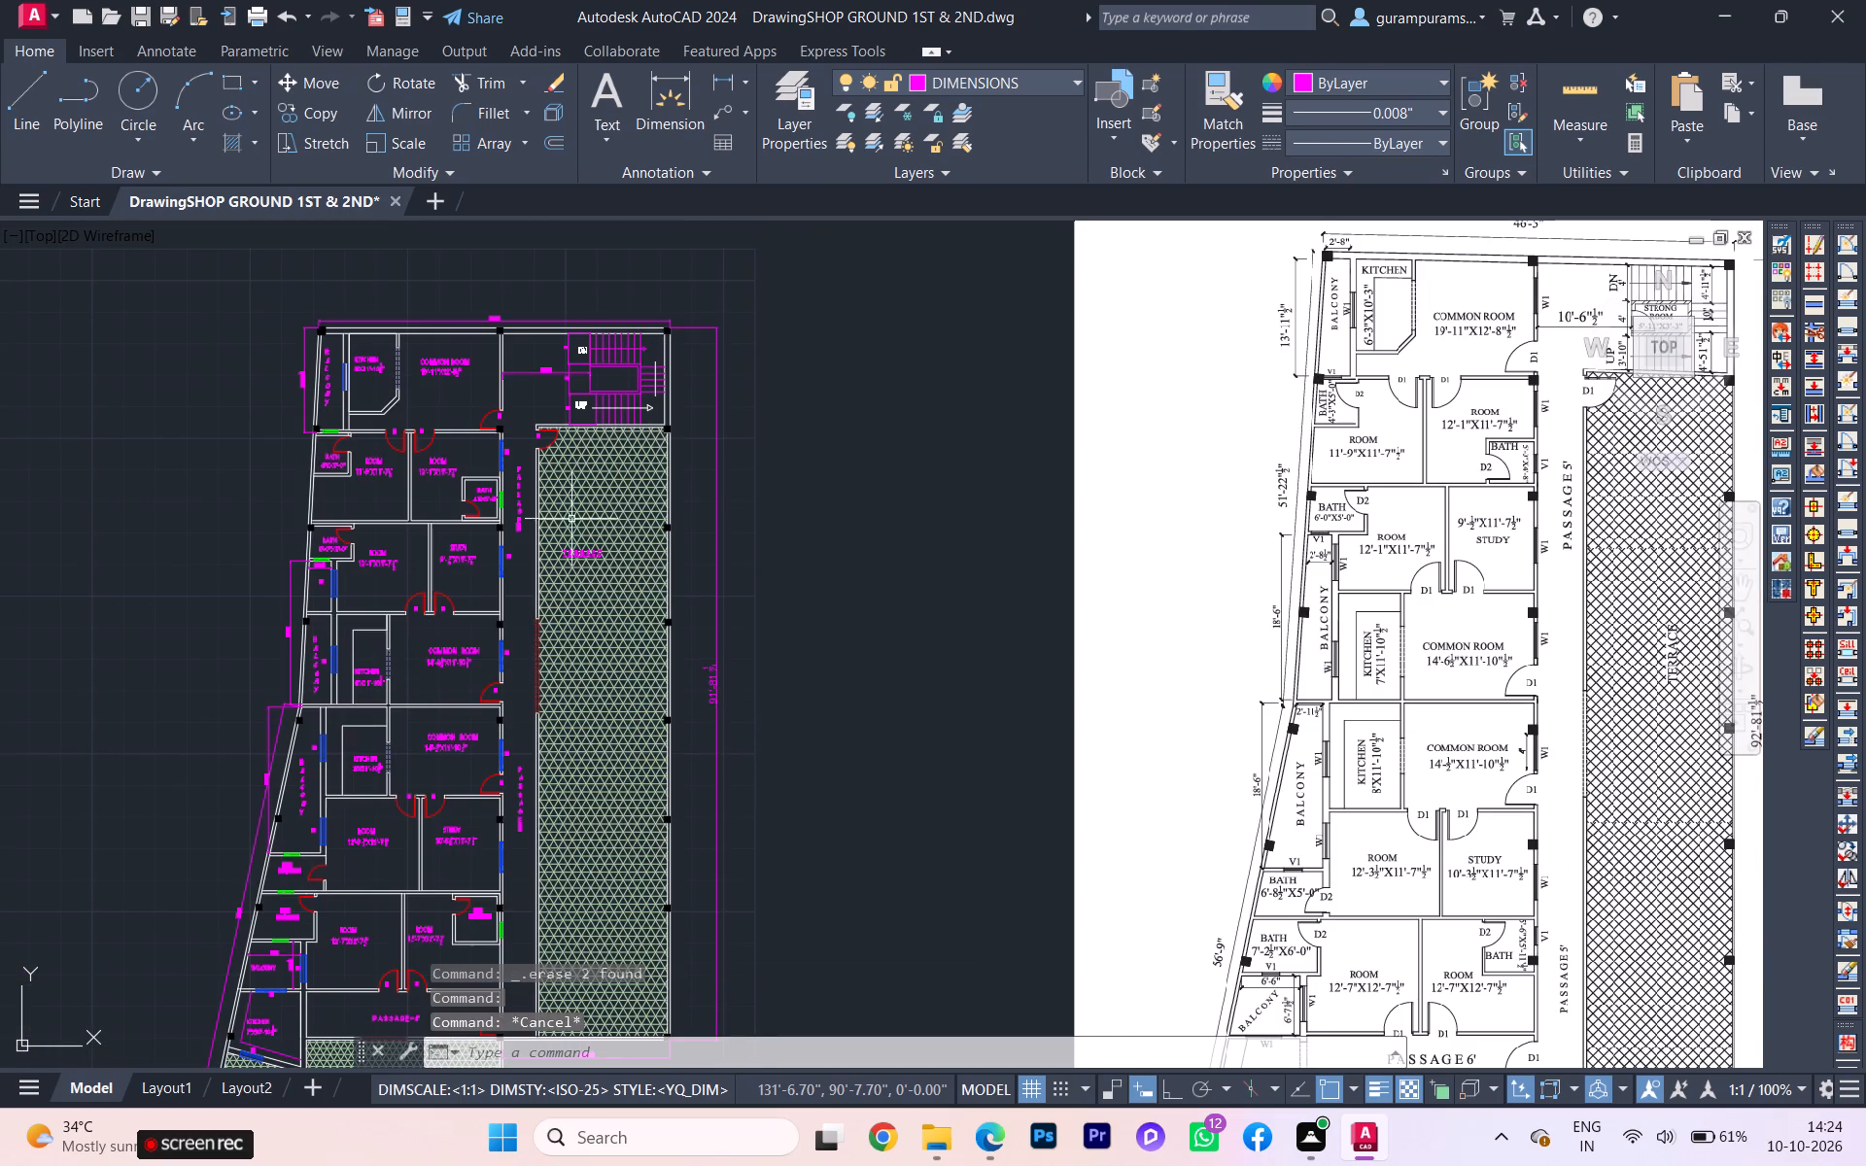
scroll(423, 656, "up", 2)
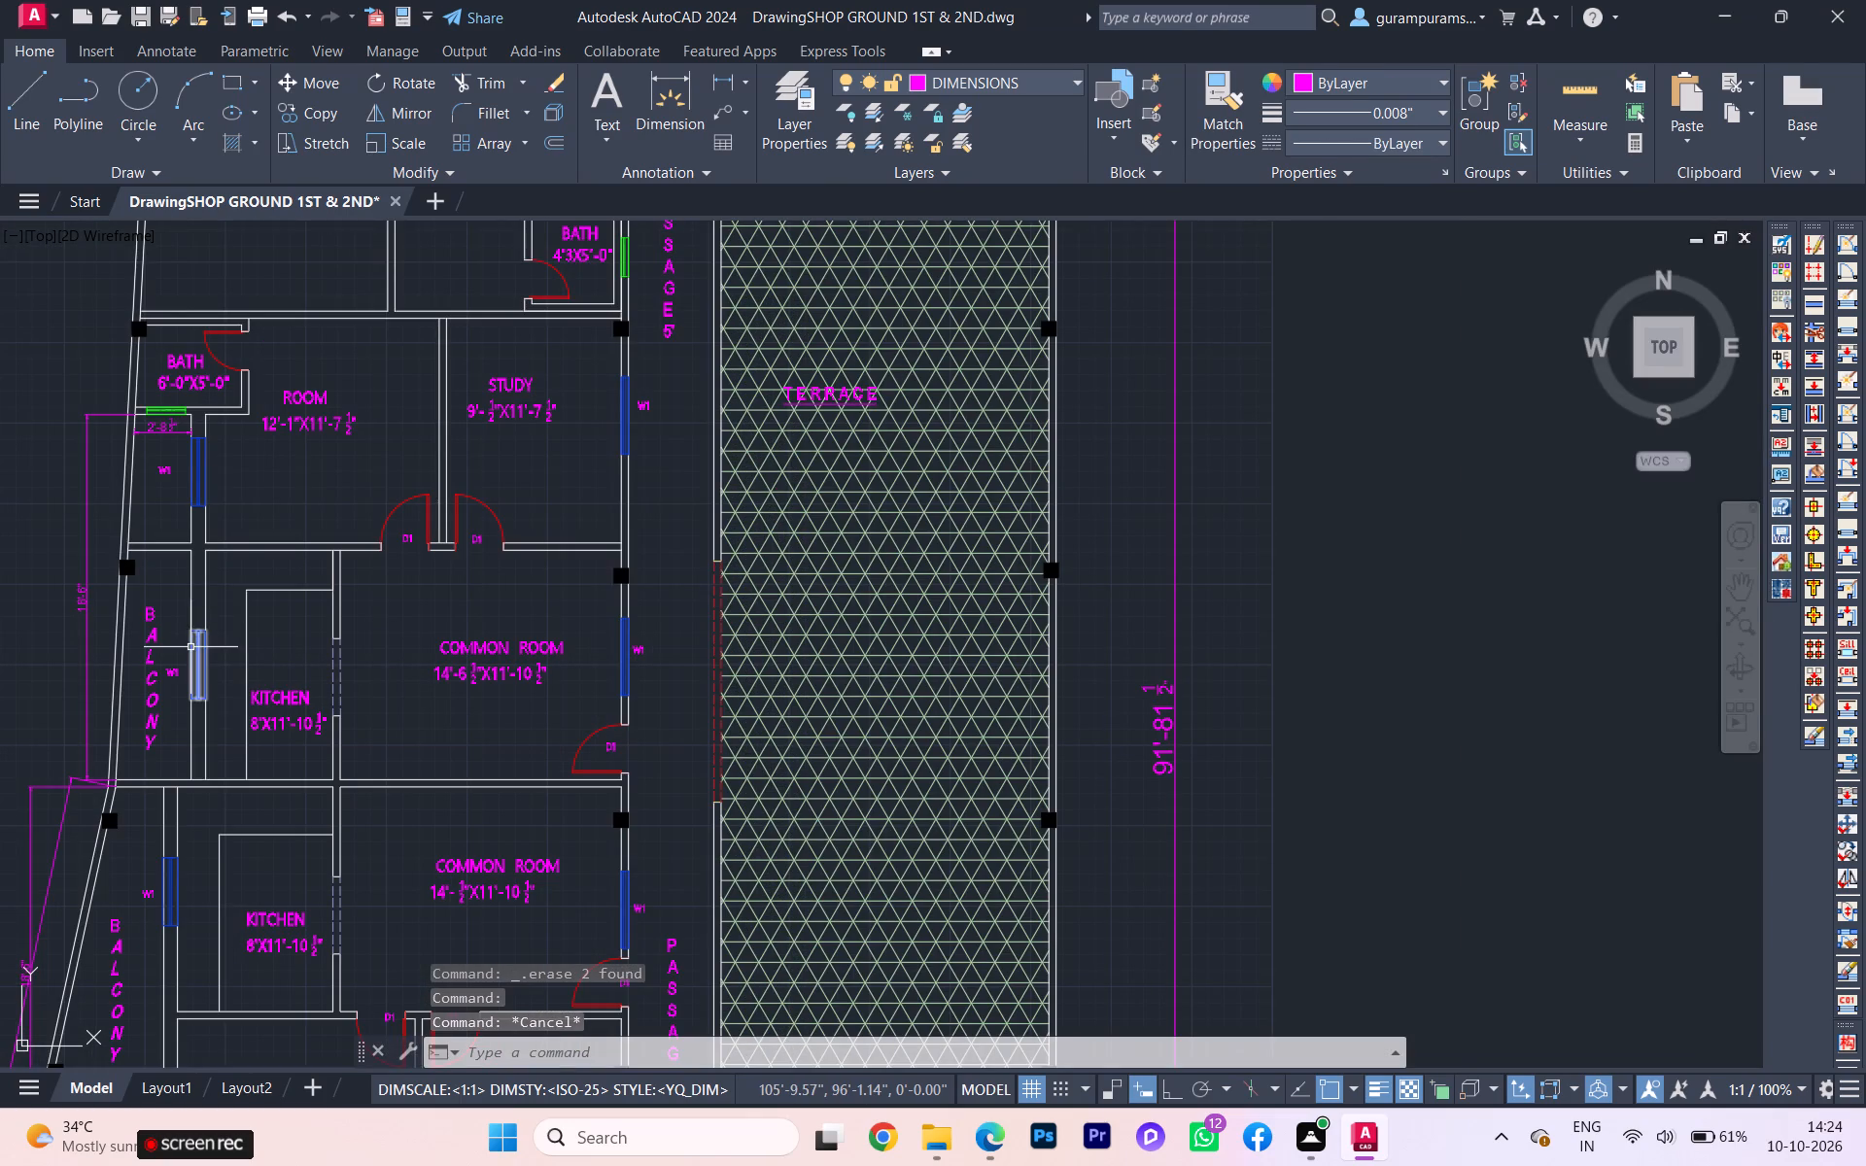
left_click(190, 647)
key("Escape")
scroll(728, 554, "down", 1)
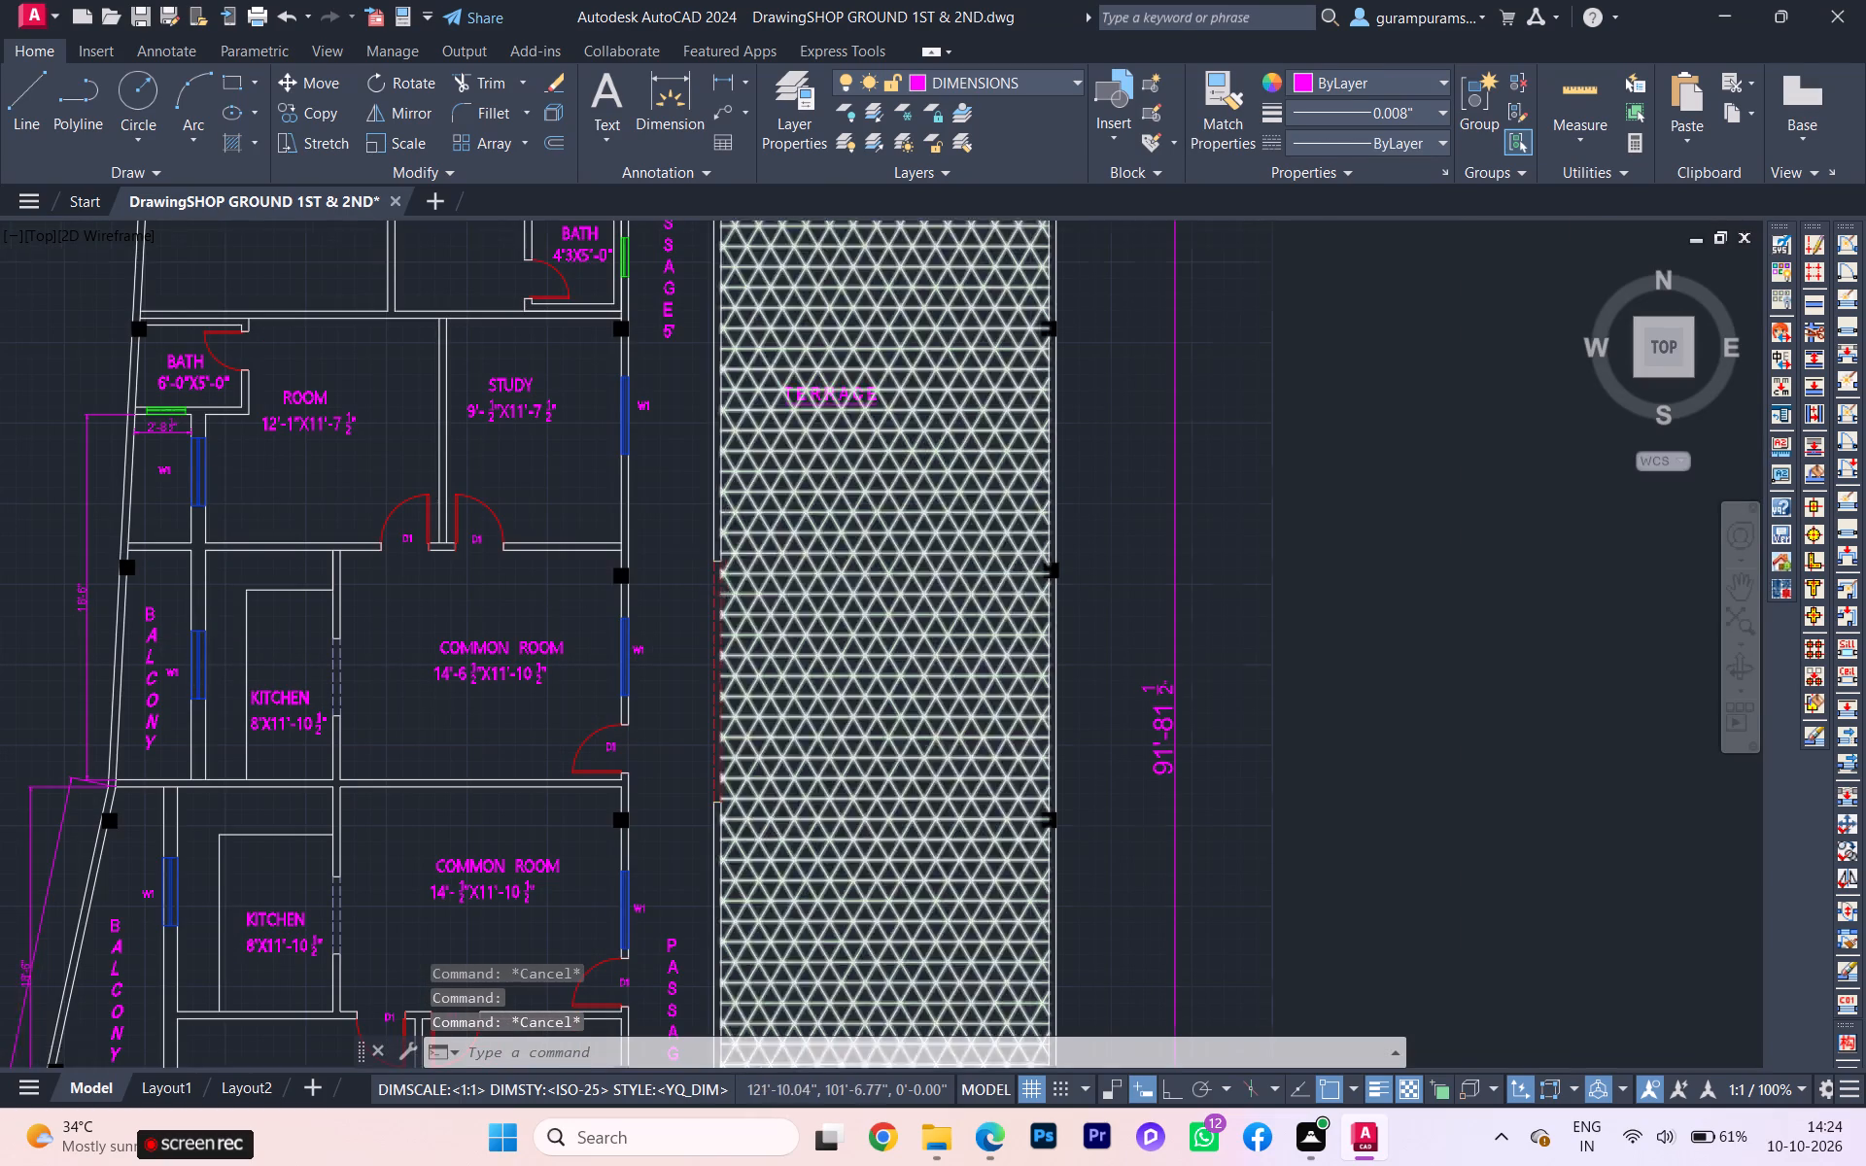
scroll(733, 555, "down", 1)
scroll(954, 545, "up", 1)
scroll(957, 542, "down", 2)
middle_click_drag(959, 554, 955, 518)
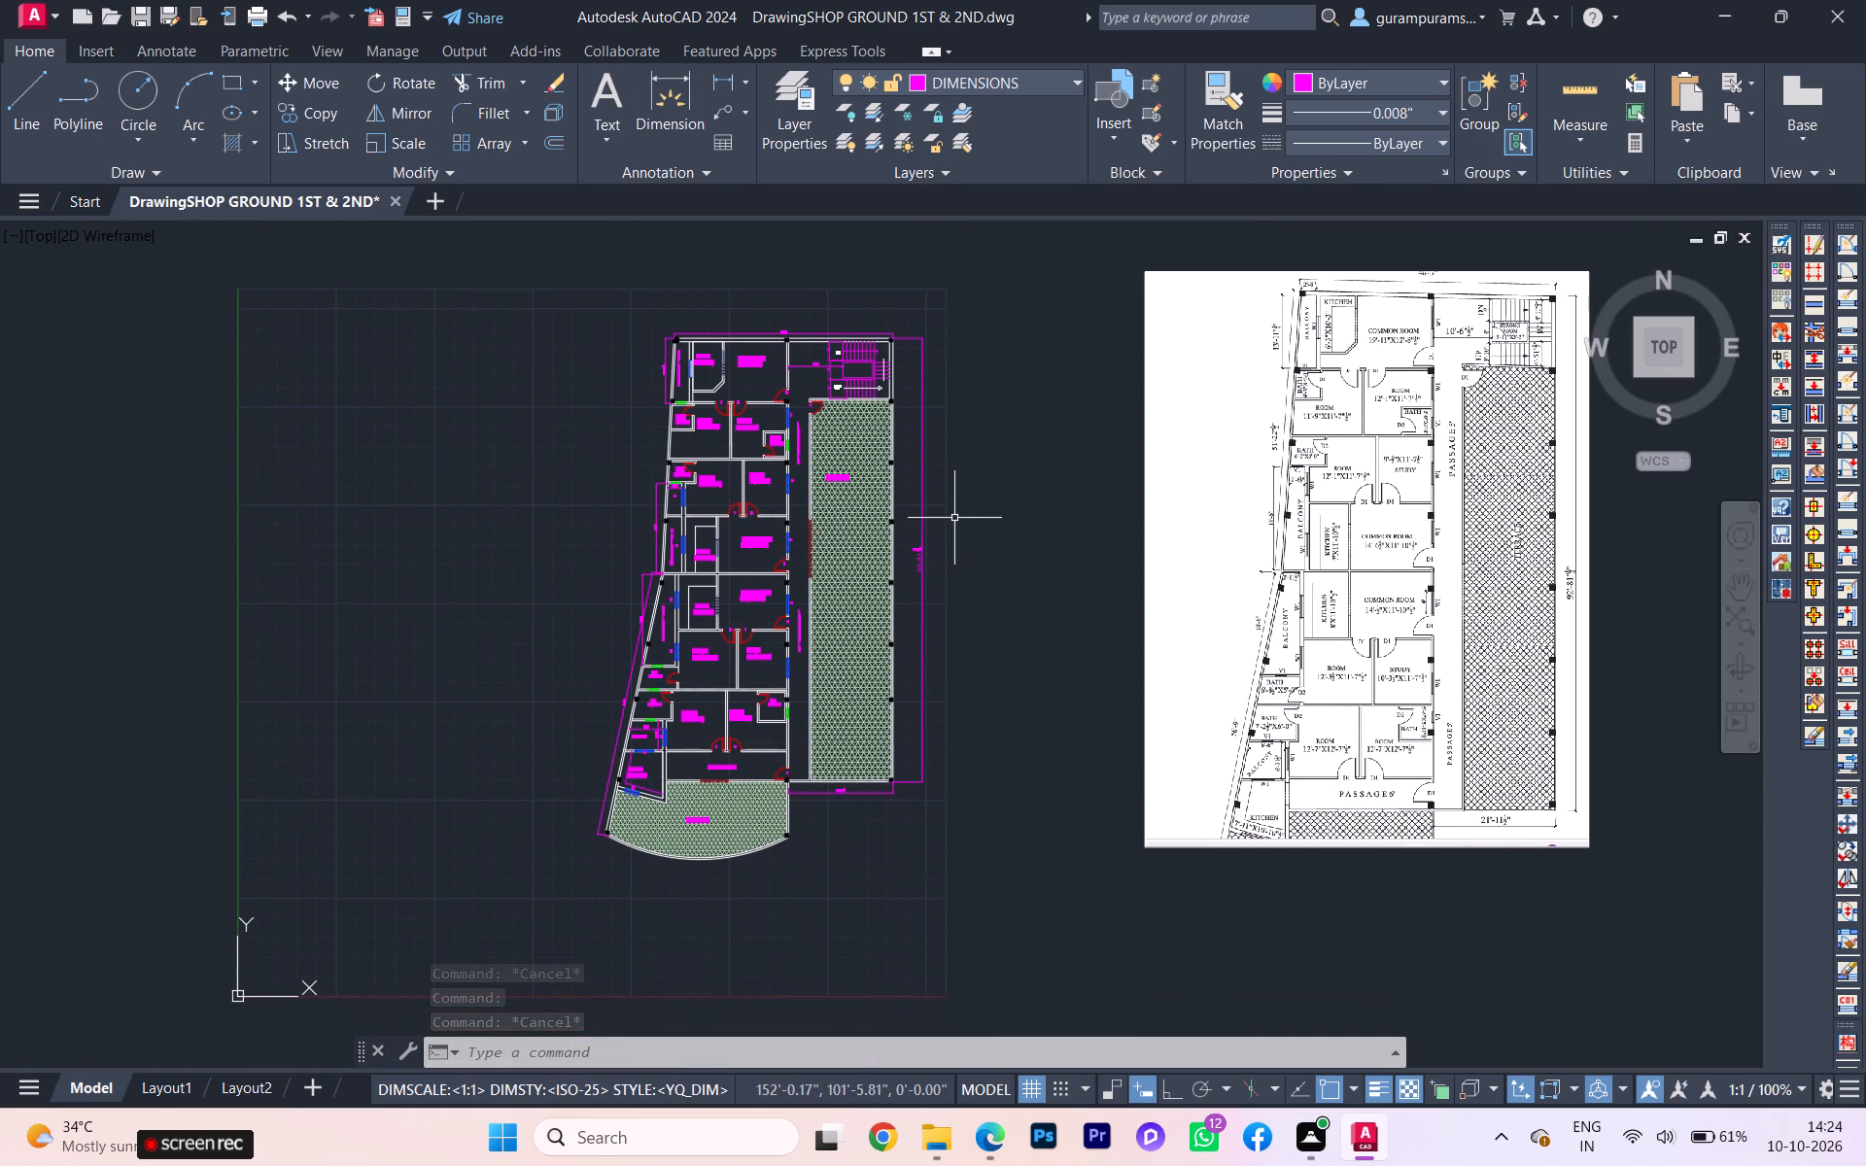
scroll(1279, 763, "up", 1)
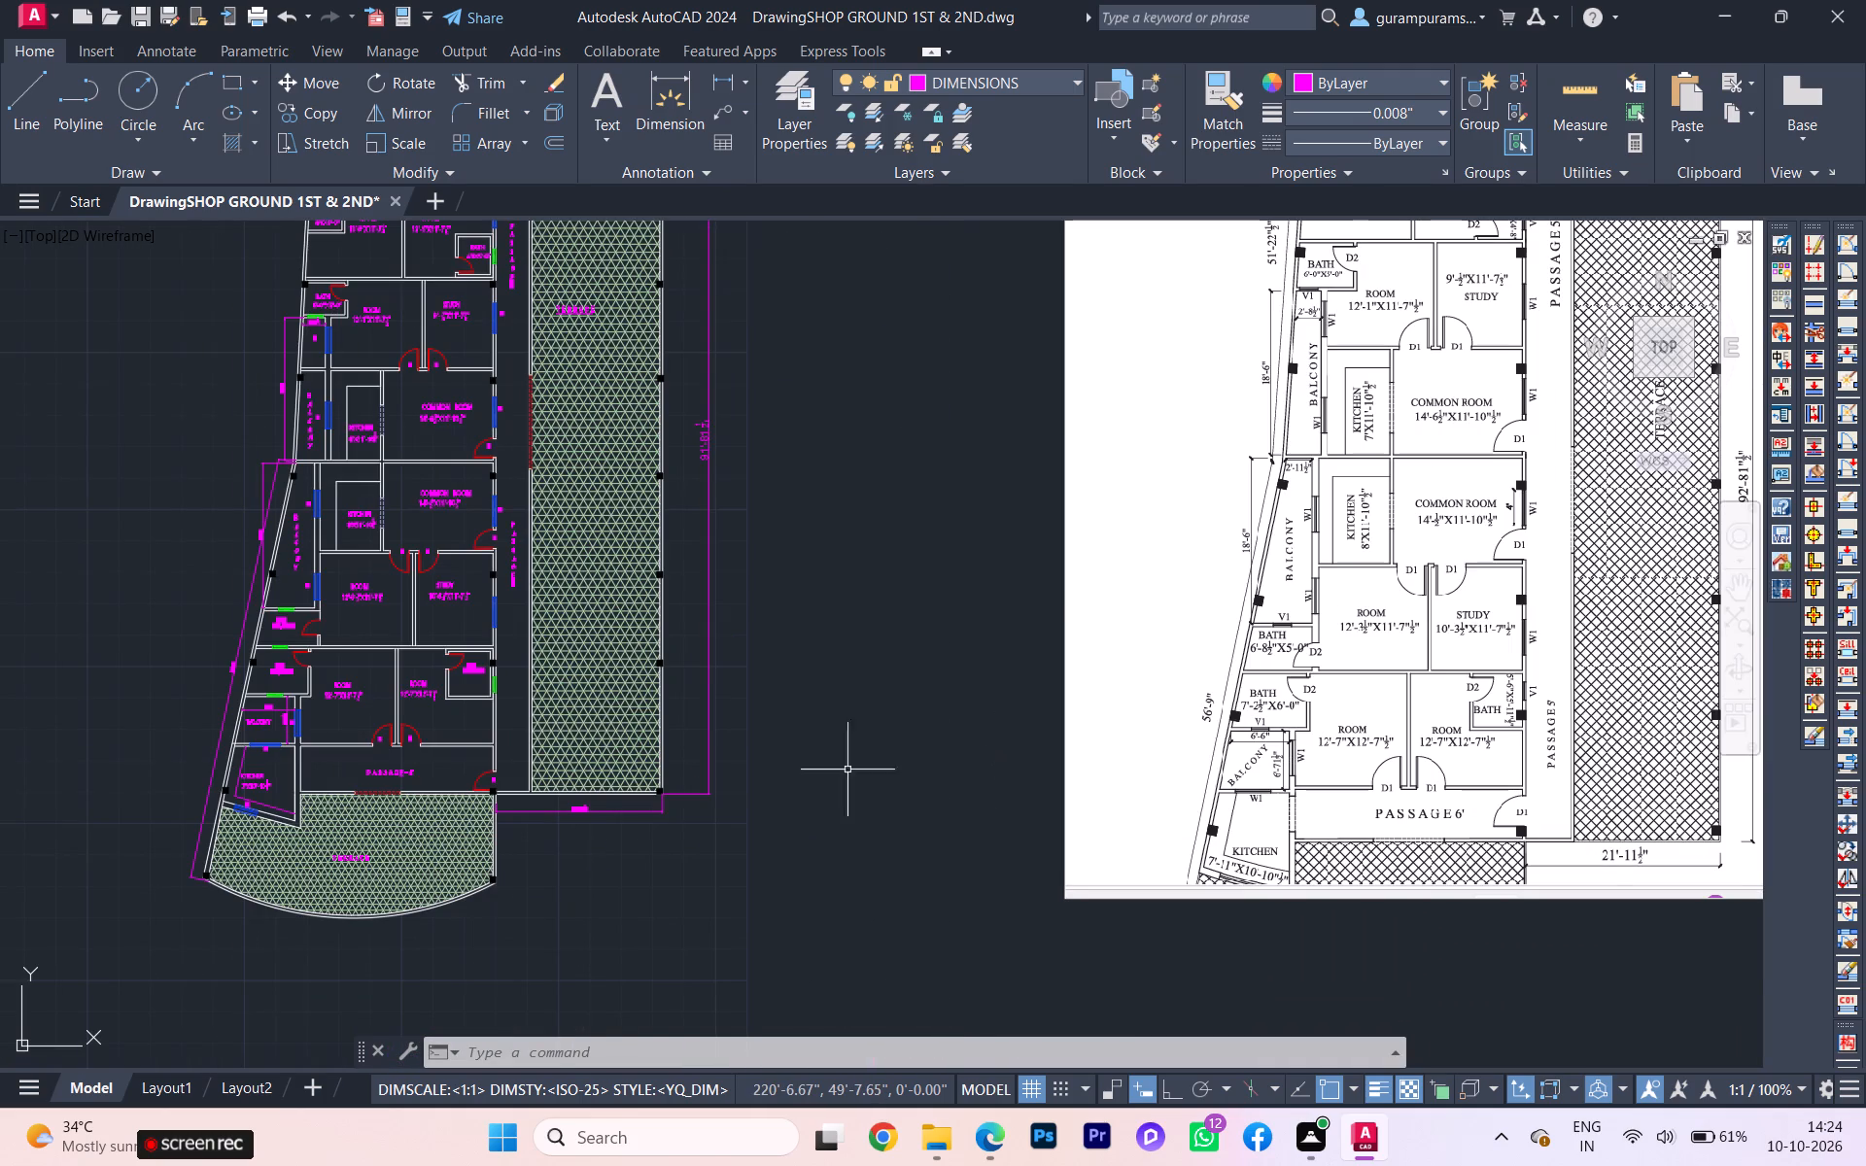
Copy the D1 label from the west door of PASSAGE-6' to the door of the BATH 7'-2 1/2"X6'-0".
scroll(582, 768, "up", 1)
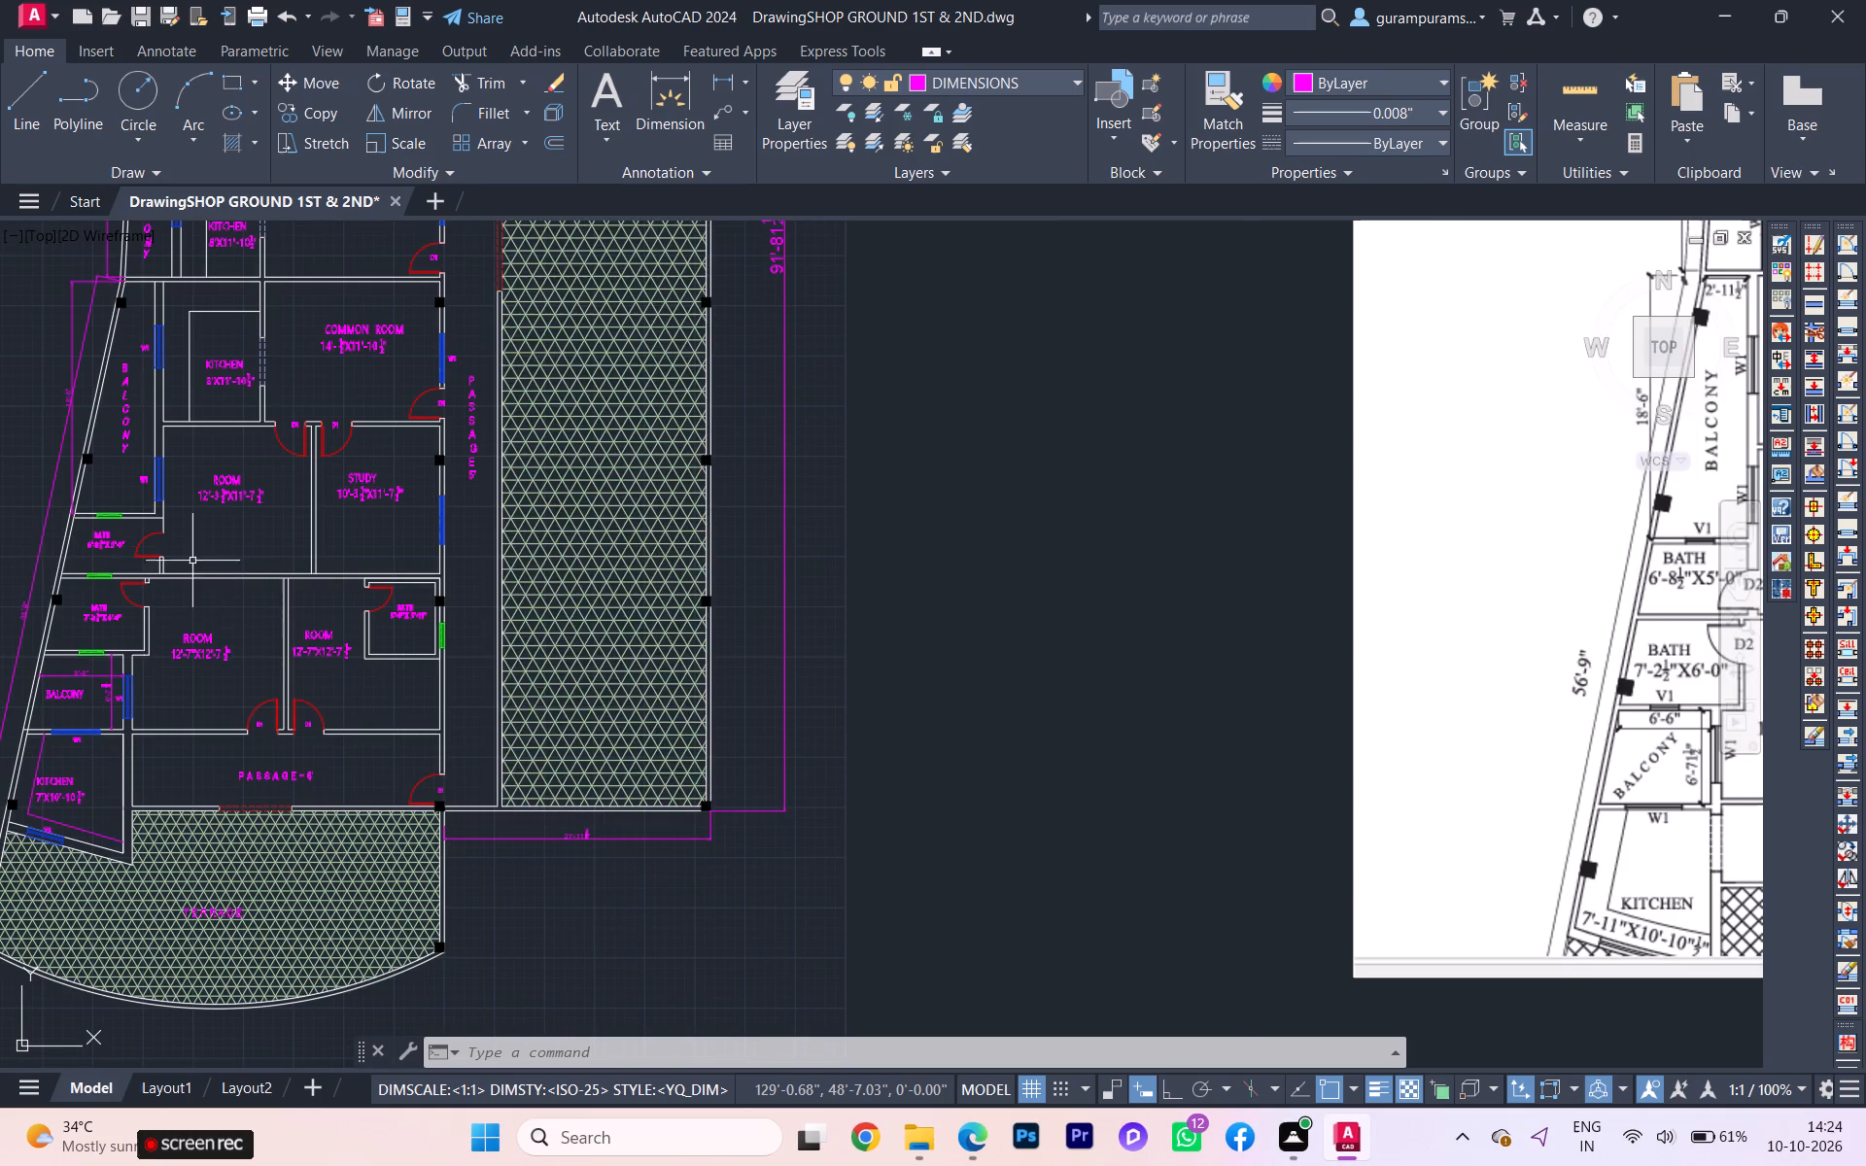
scroll(167, 565, "up", 1)
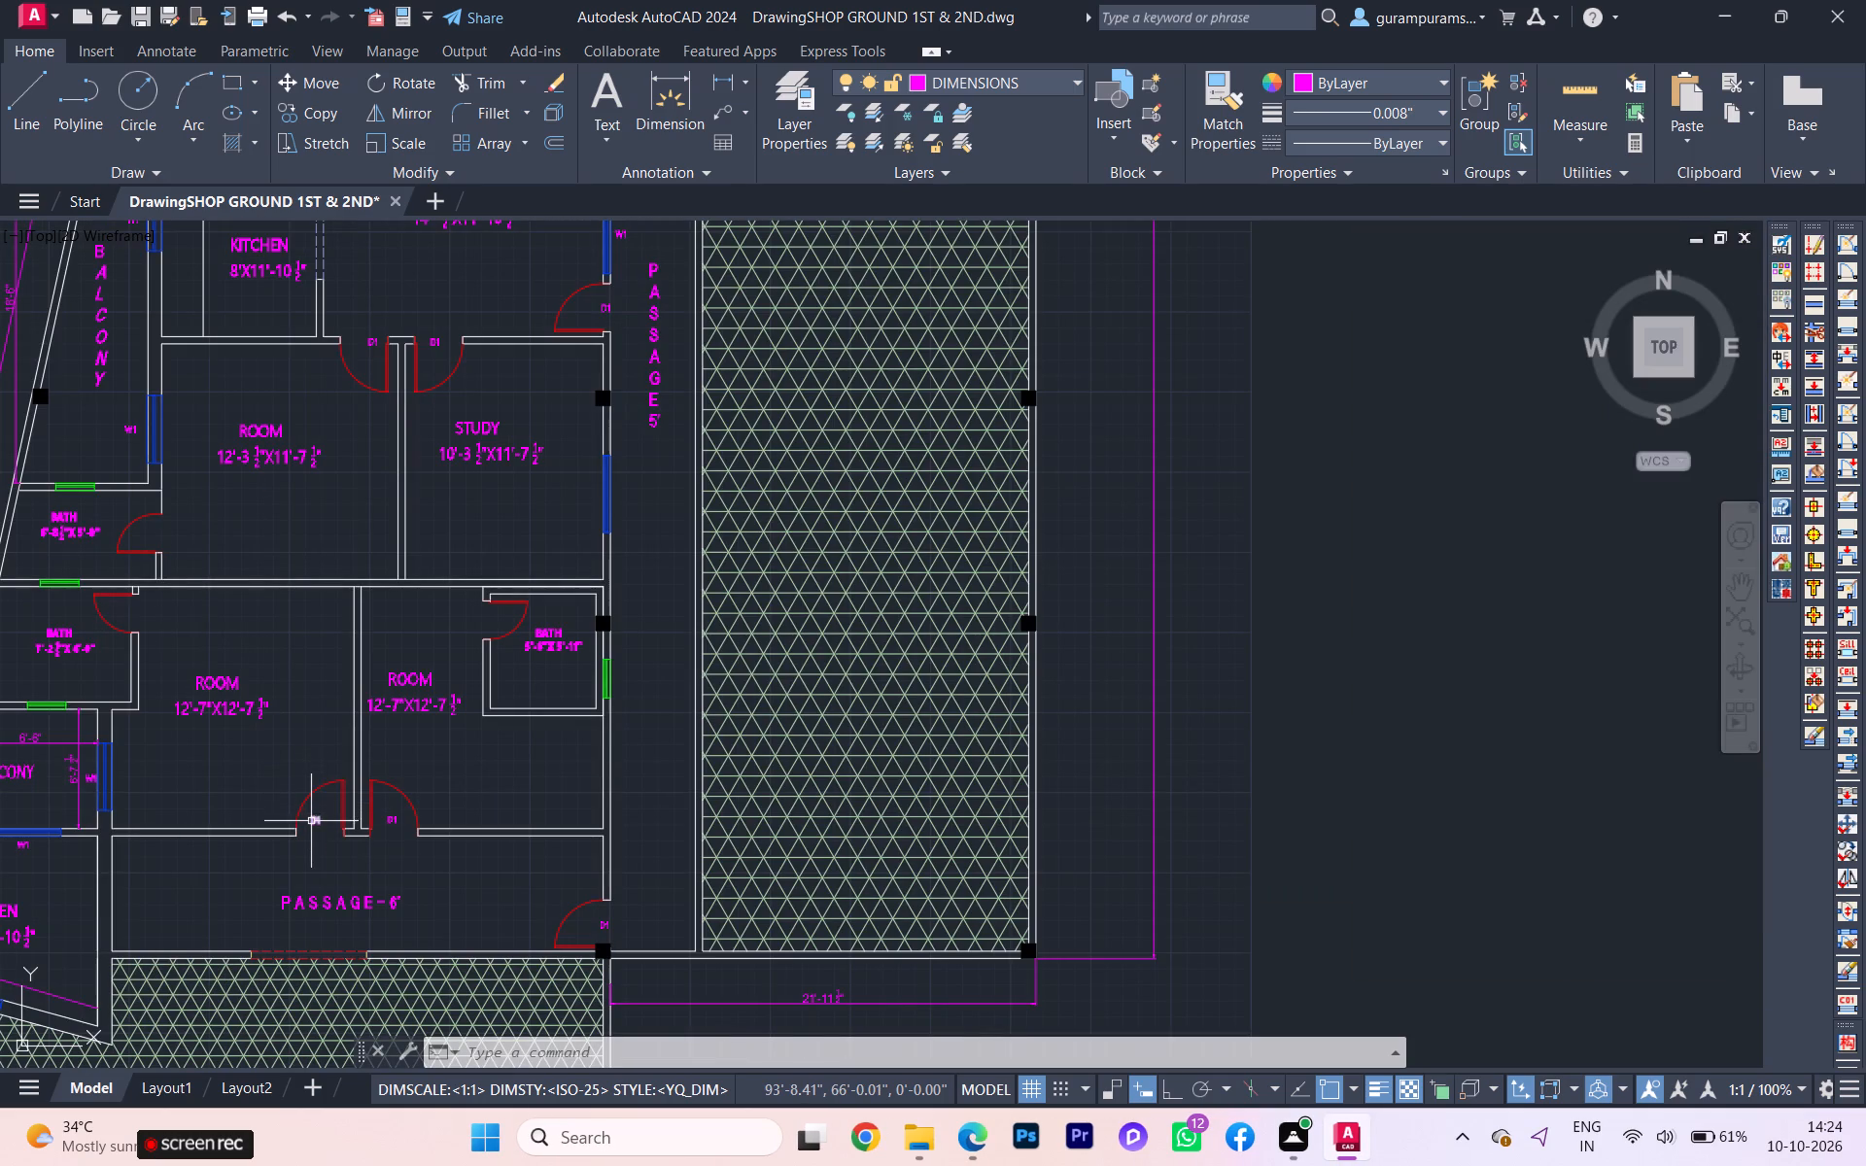
left_click(311, 822)
key("c")
key("o")
key("Return")
scroll(323, 808, "up", 2)
left_click(312, 830)
scroll(370, 833, "down", 2)
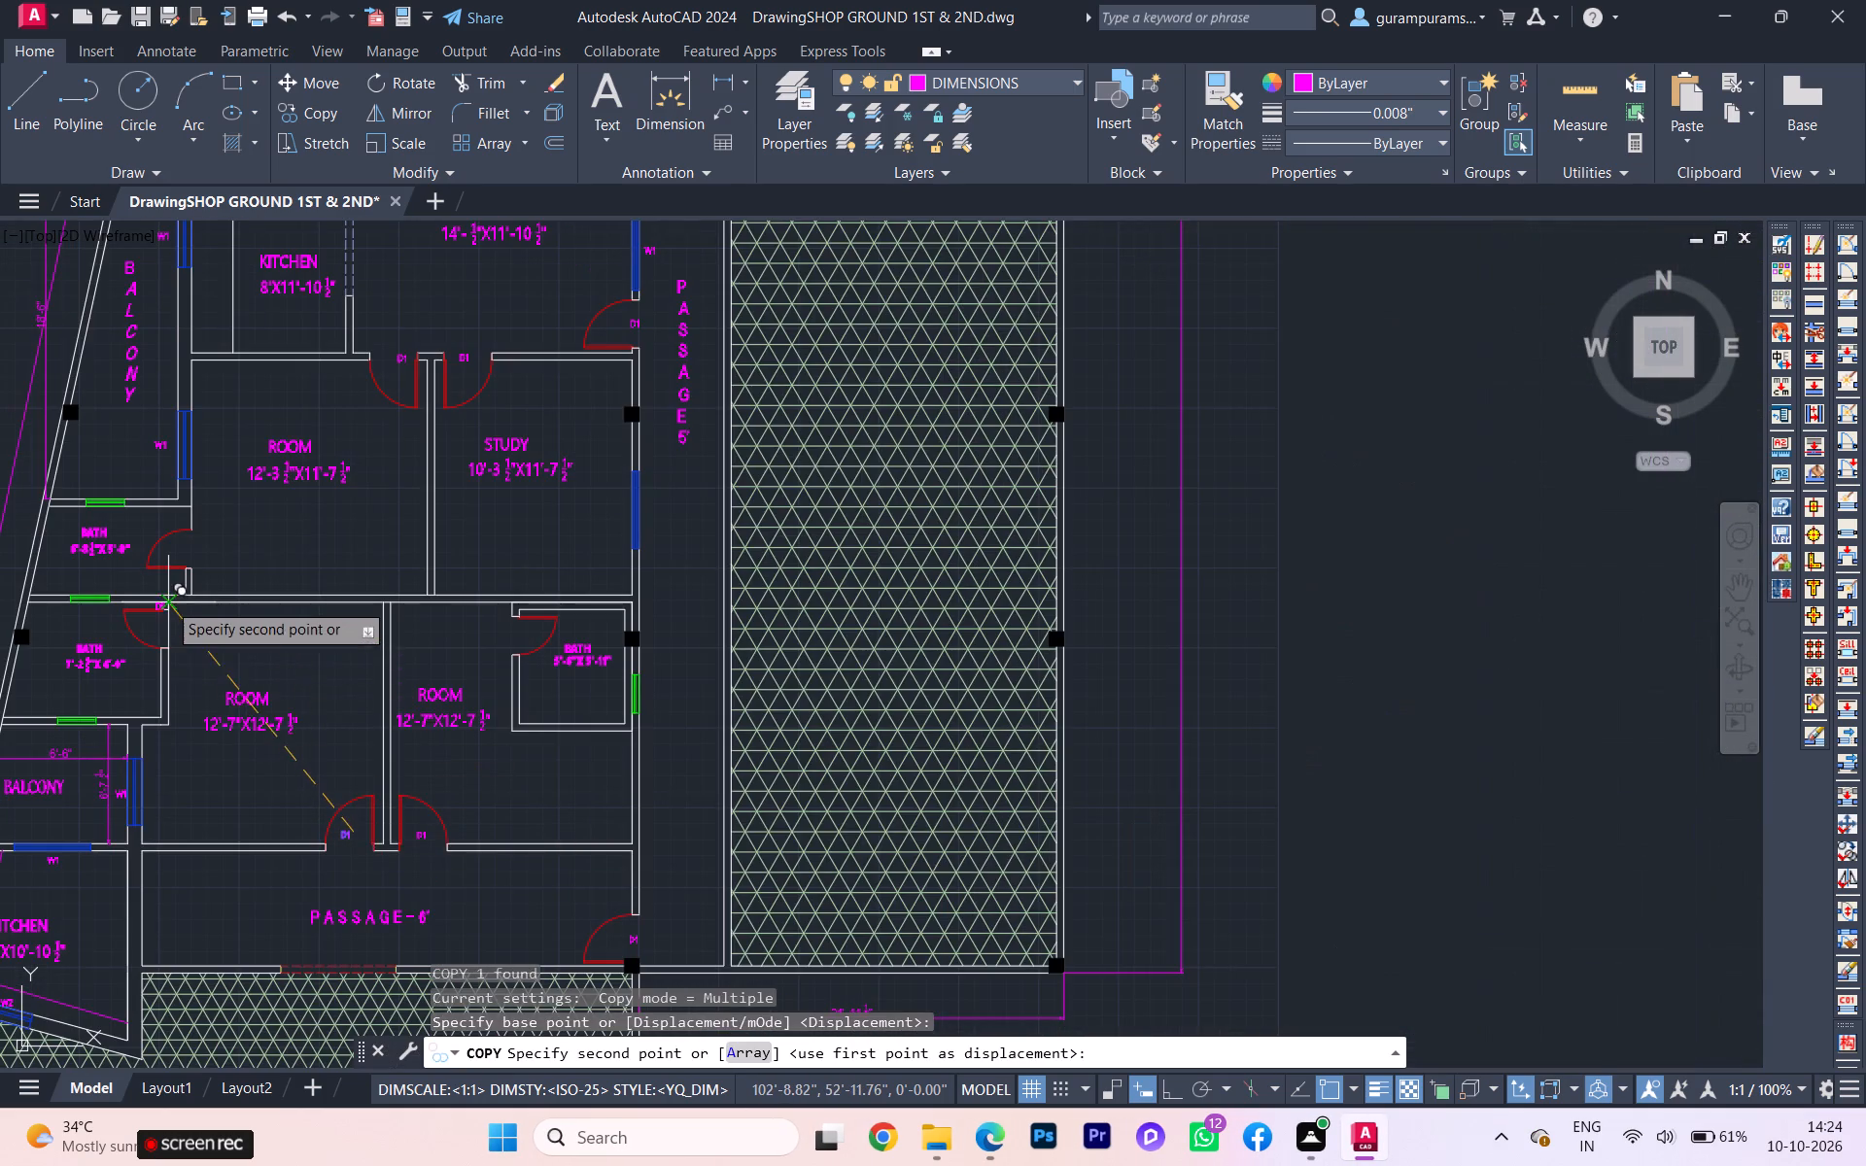
scroll(167, 601, "up", 3)
left_click(162, 648)
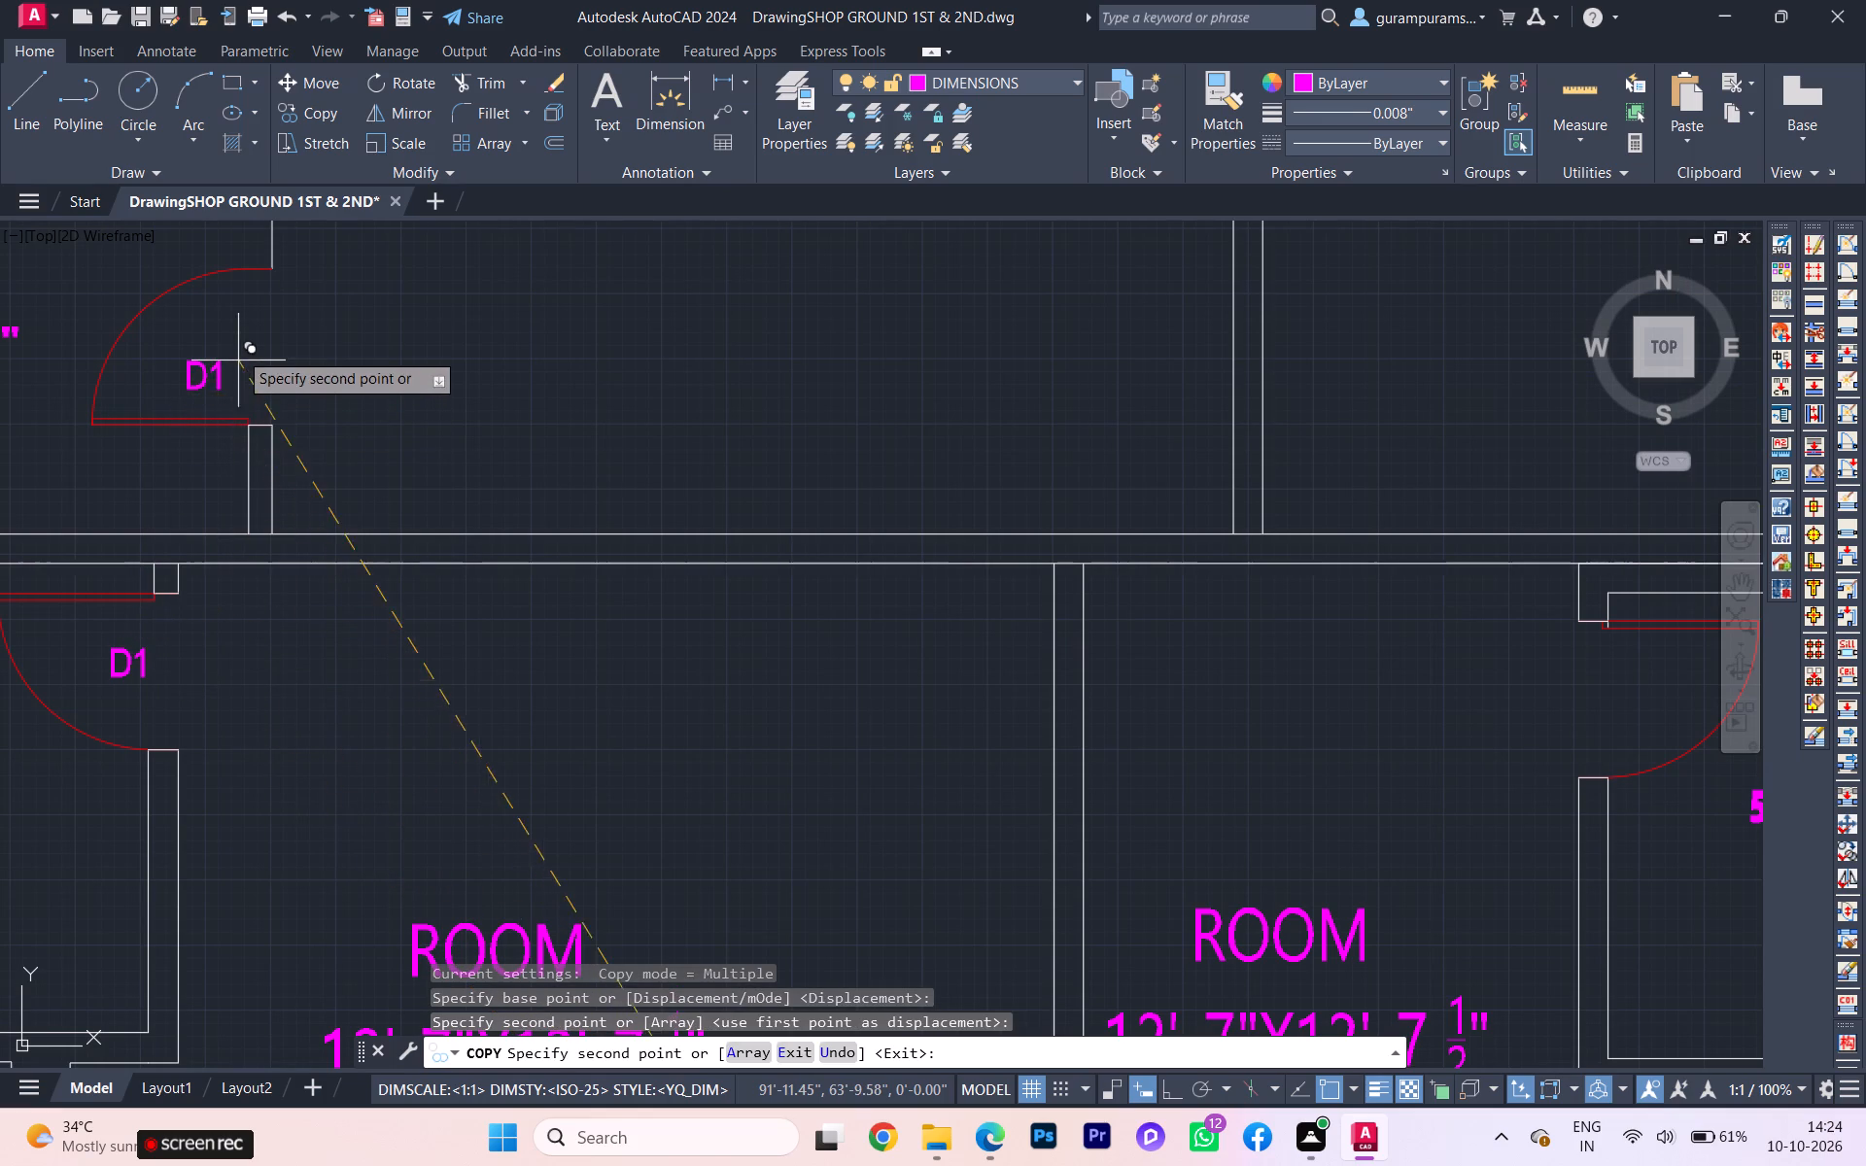
key("Escape")
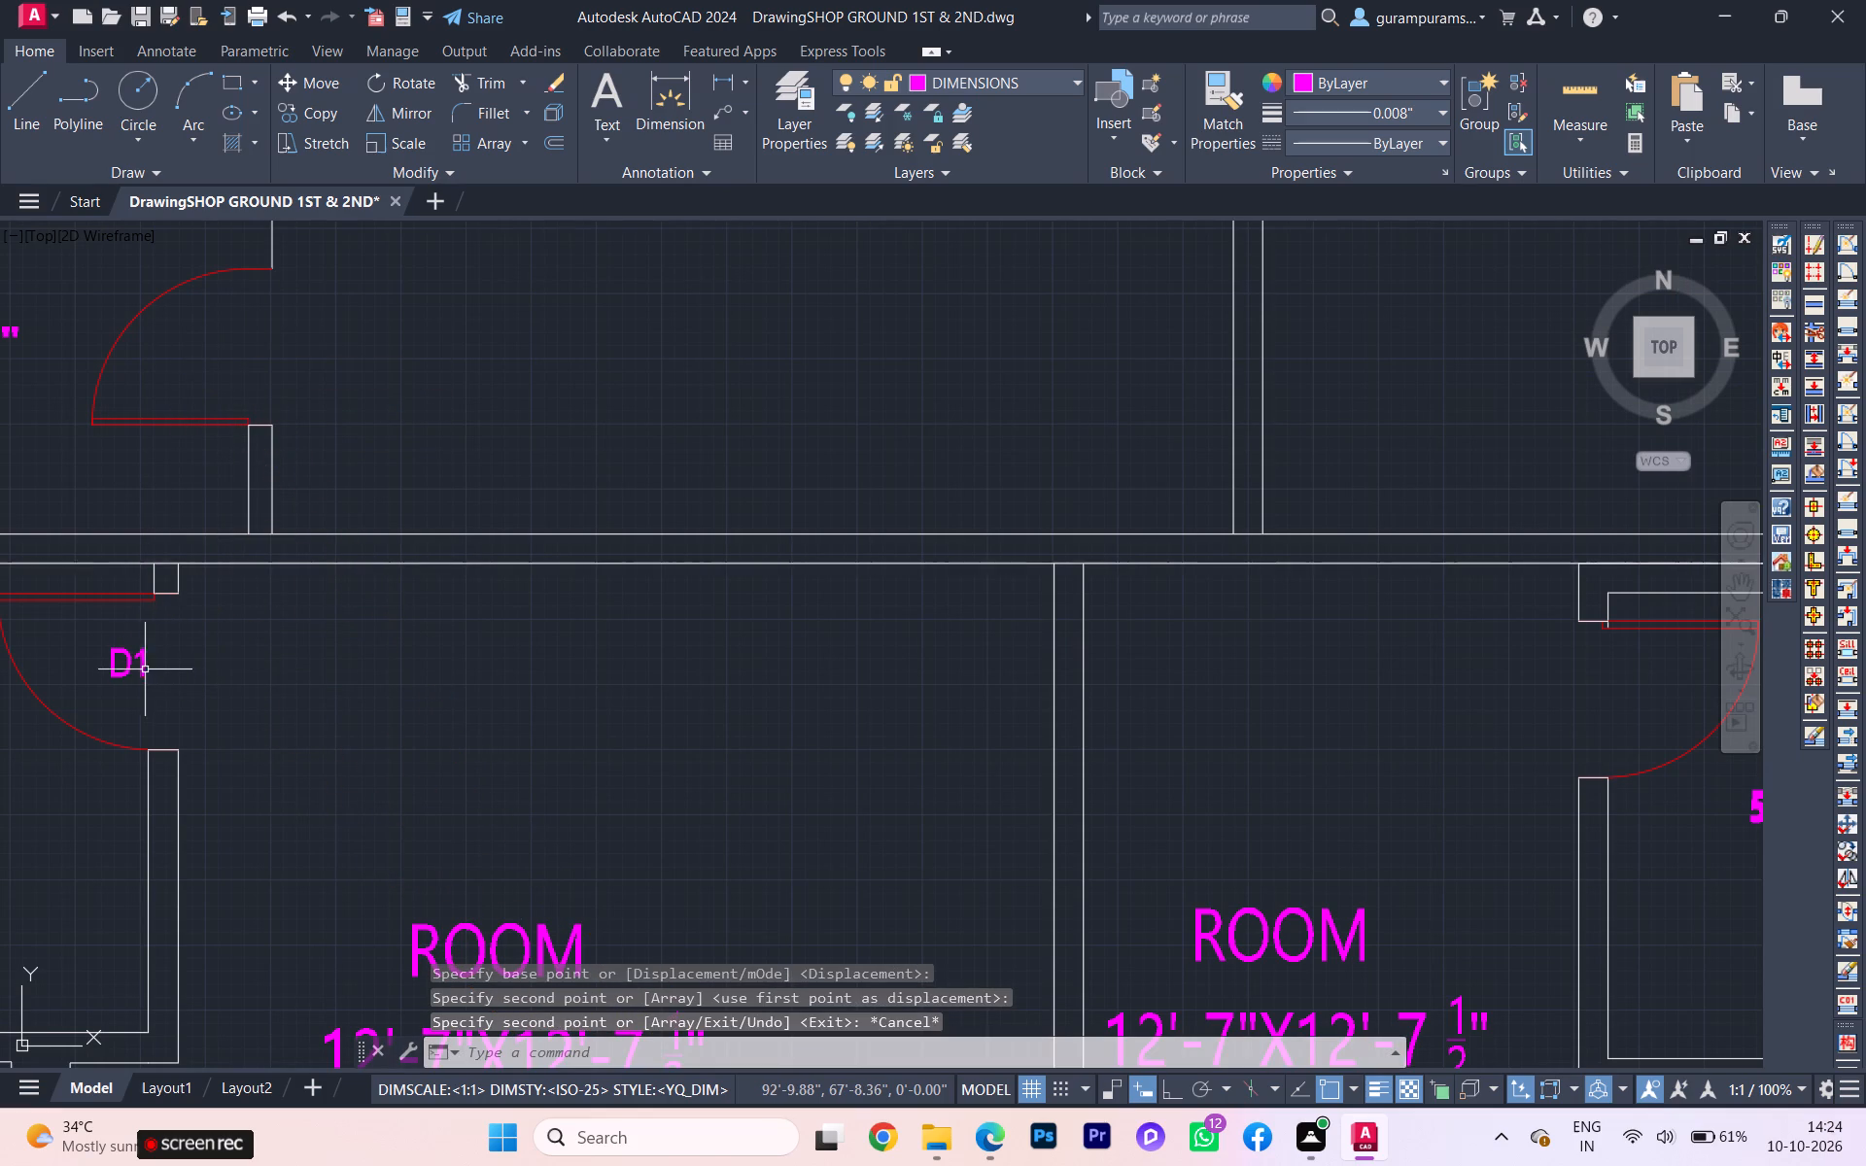
Change the copied door label at the BATH 7'-2 1/2"X6'-0" to D2.
double_click(143, 668)
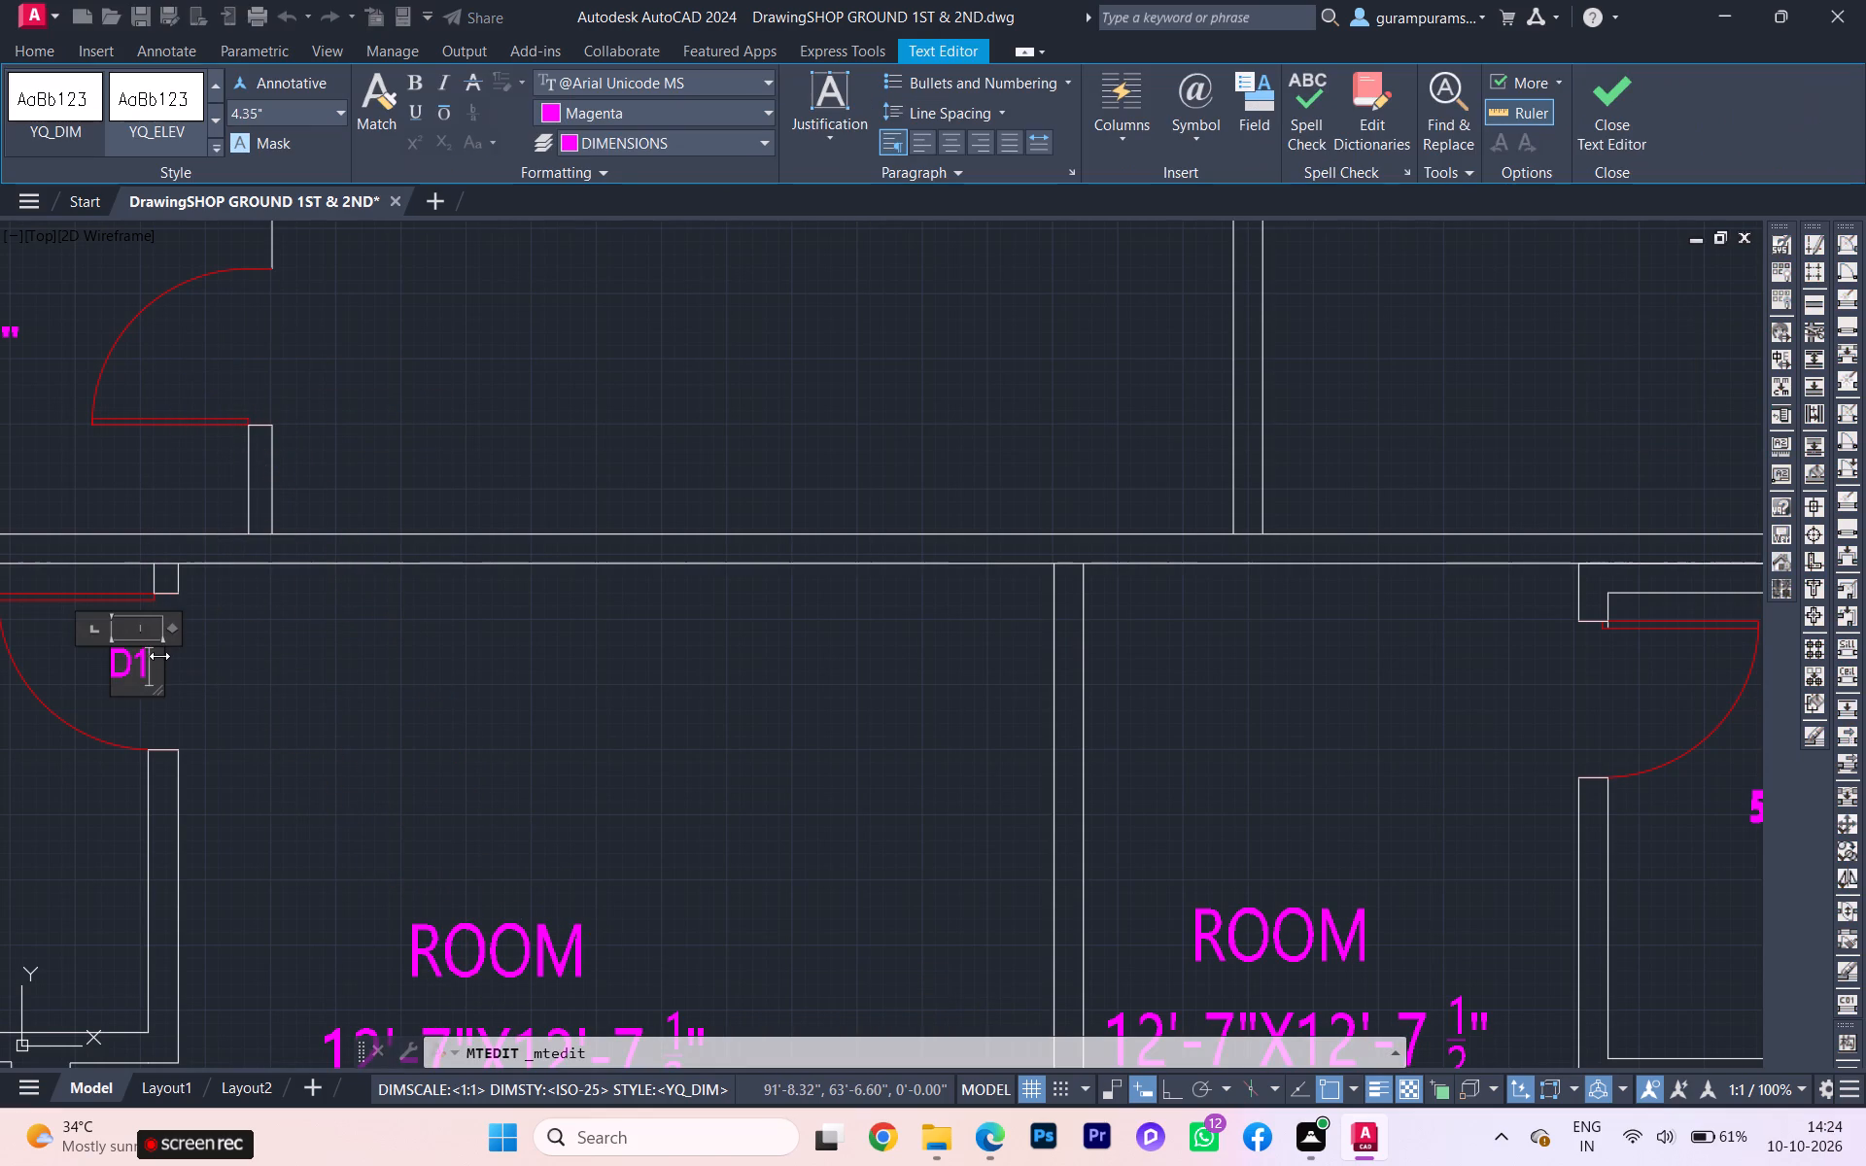
key("BackSpace")
key("2")
left_click(310, 702)
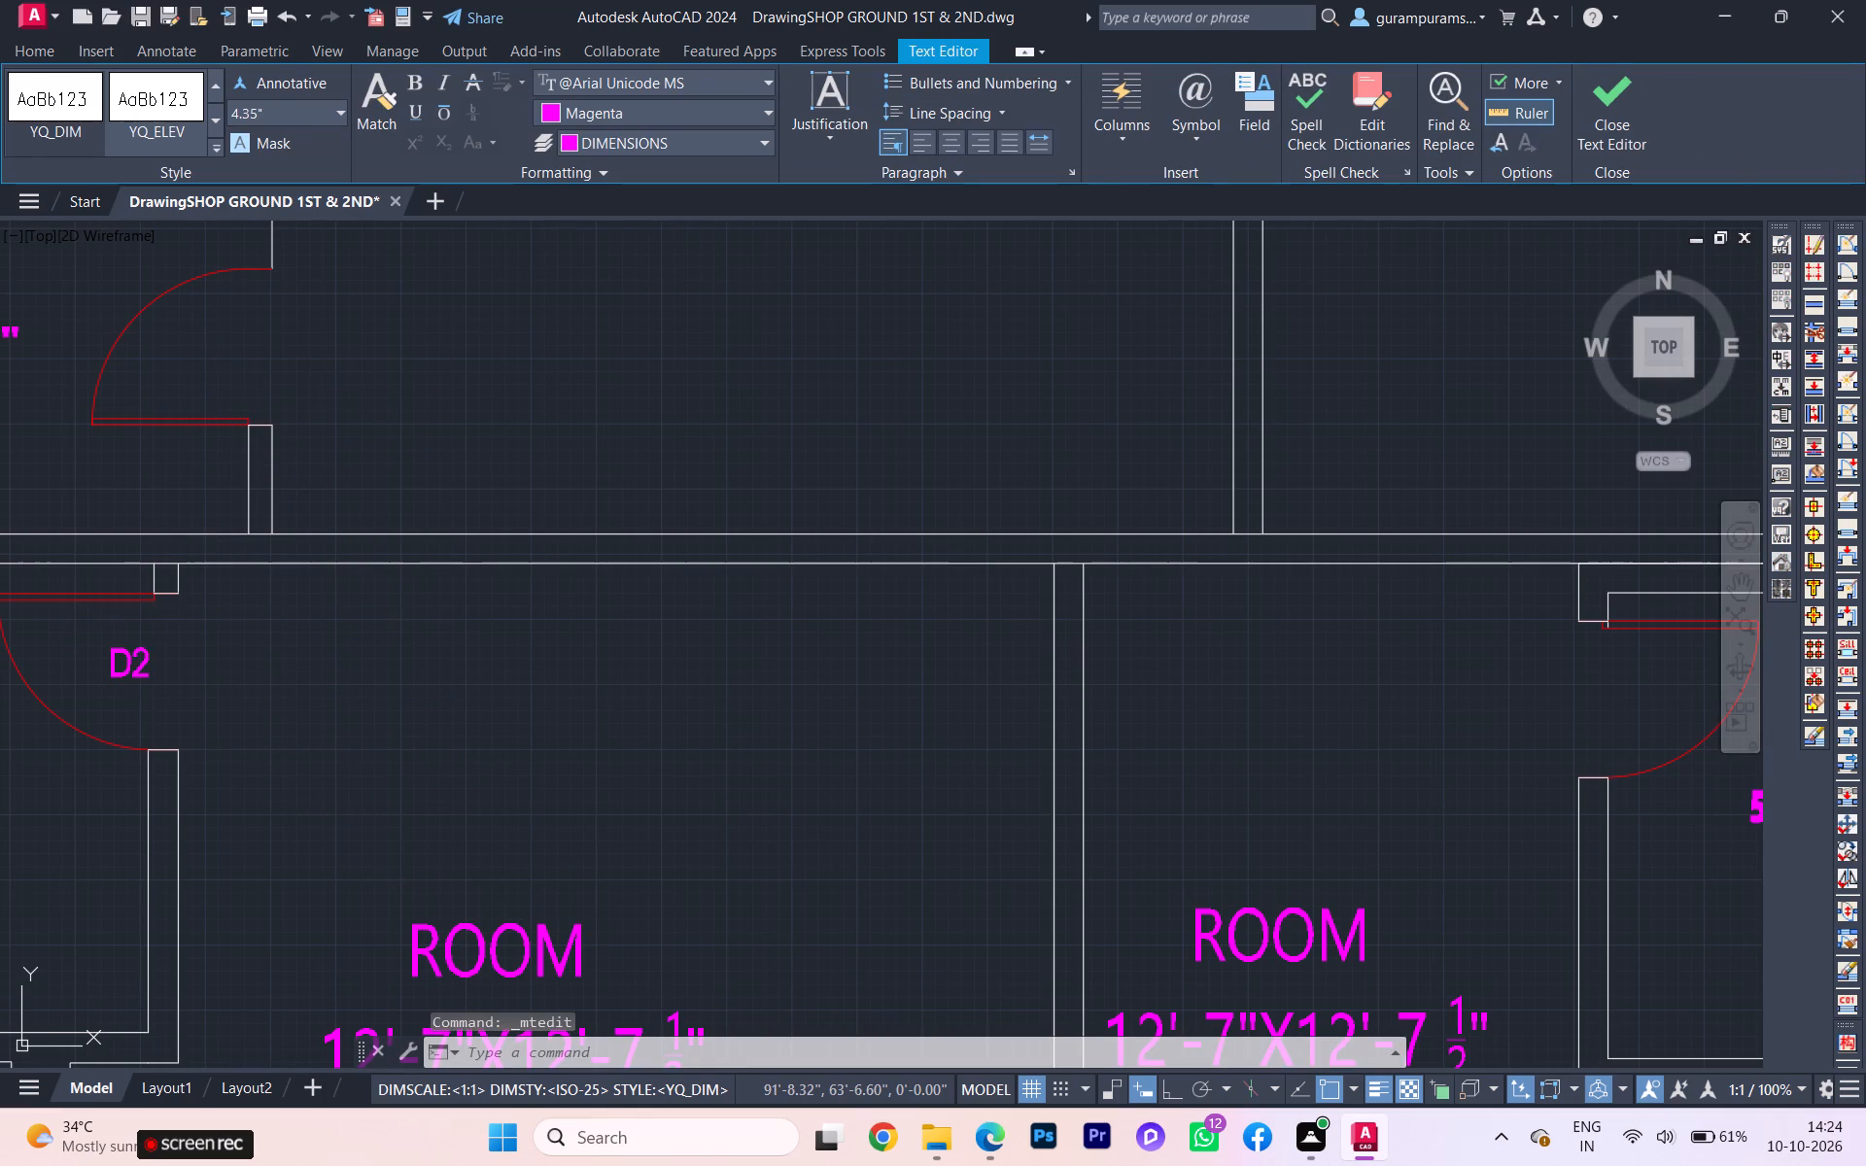
Copy the D2 label to the doors of the BATH 6'-8 1/2"X5'-0" and the BATH 5'-6"X5'-11".
left_click(155, 657)
left_click(124, 662)
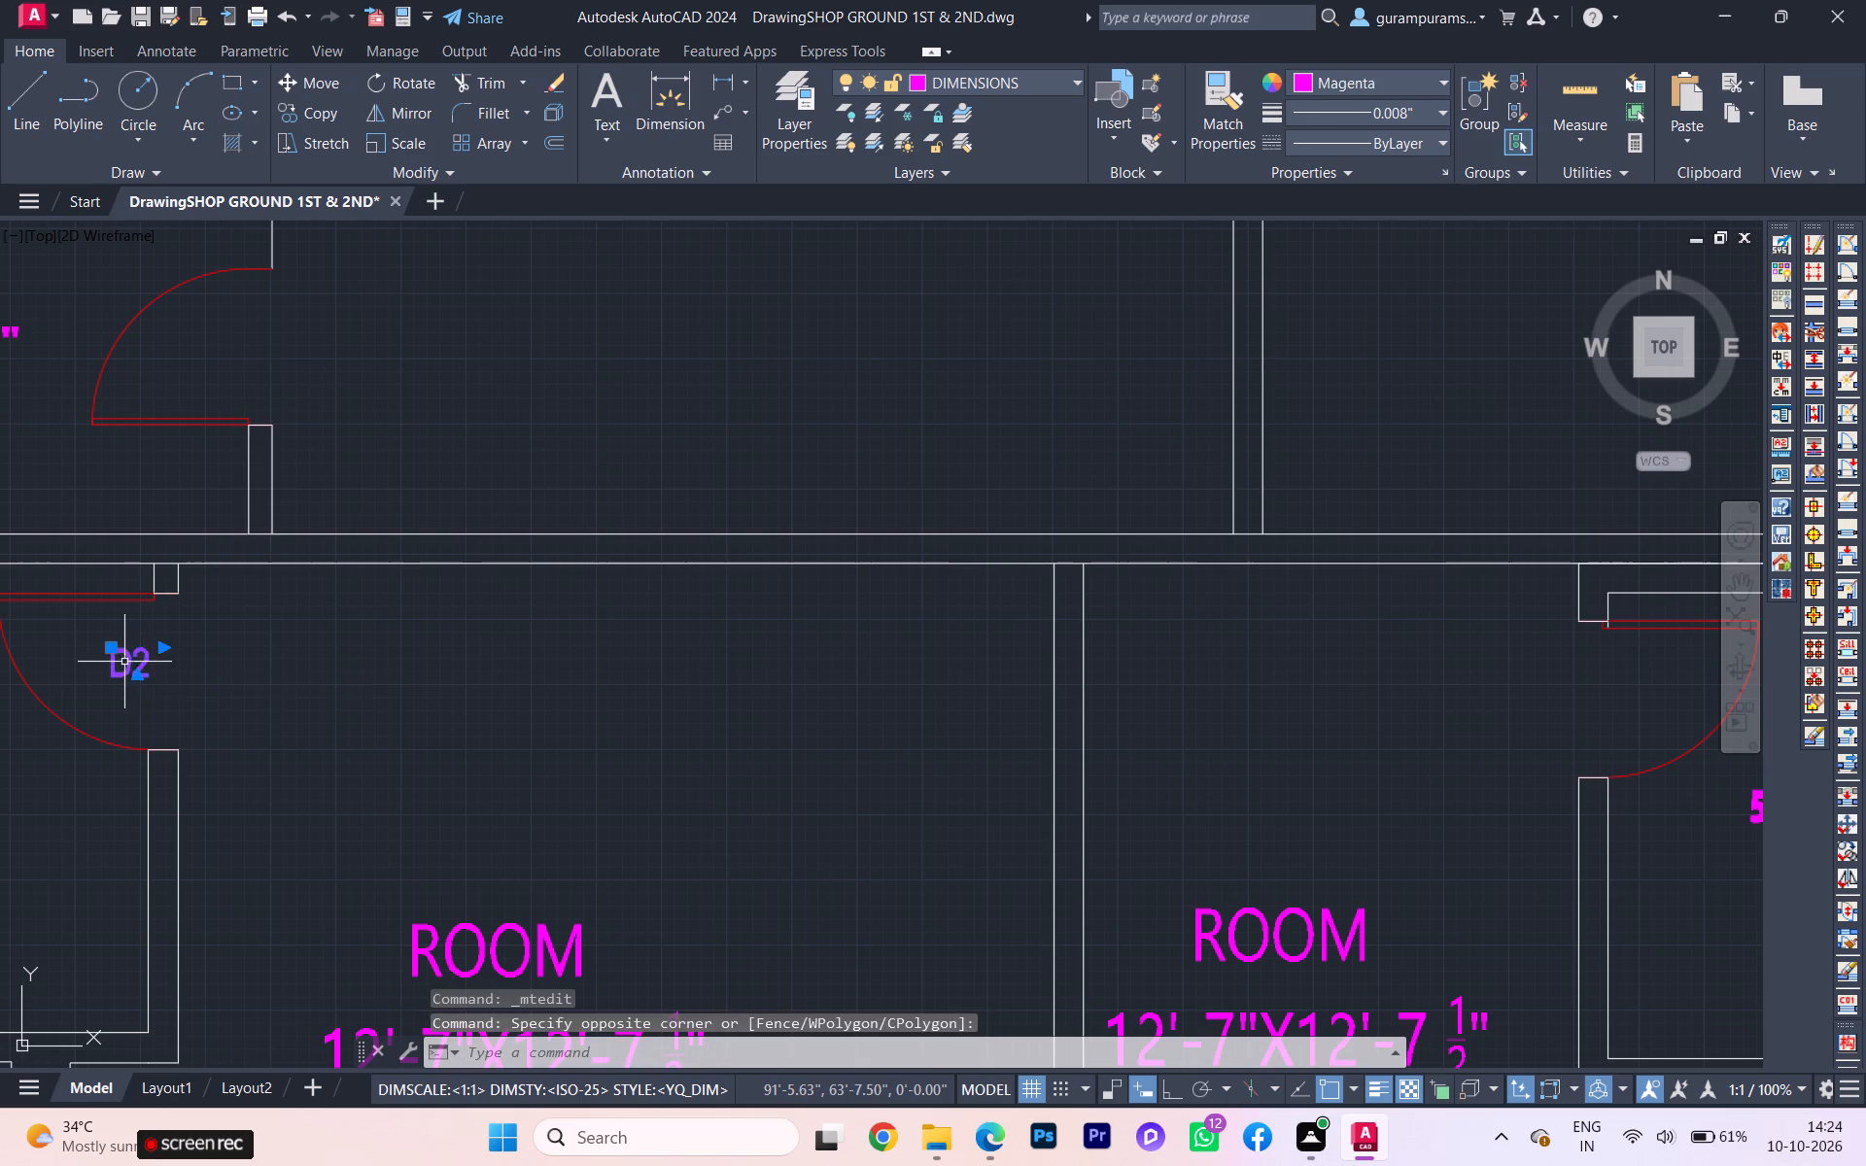
key("c")
key("o")
key("Return")
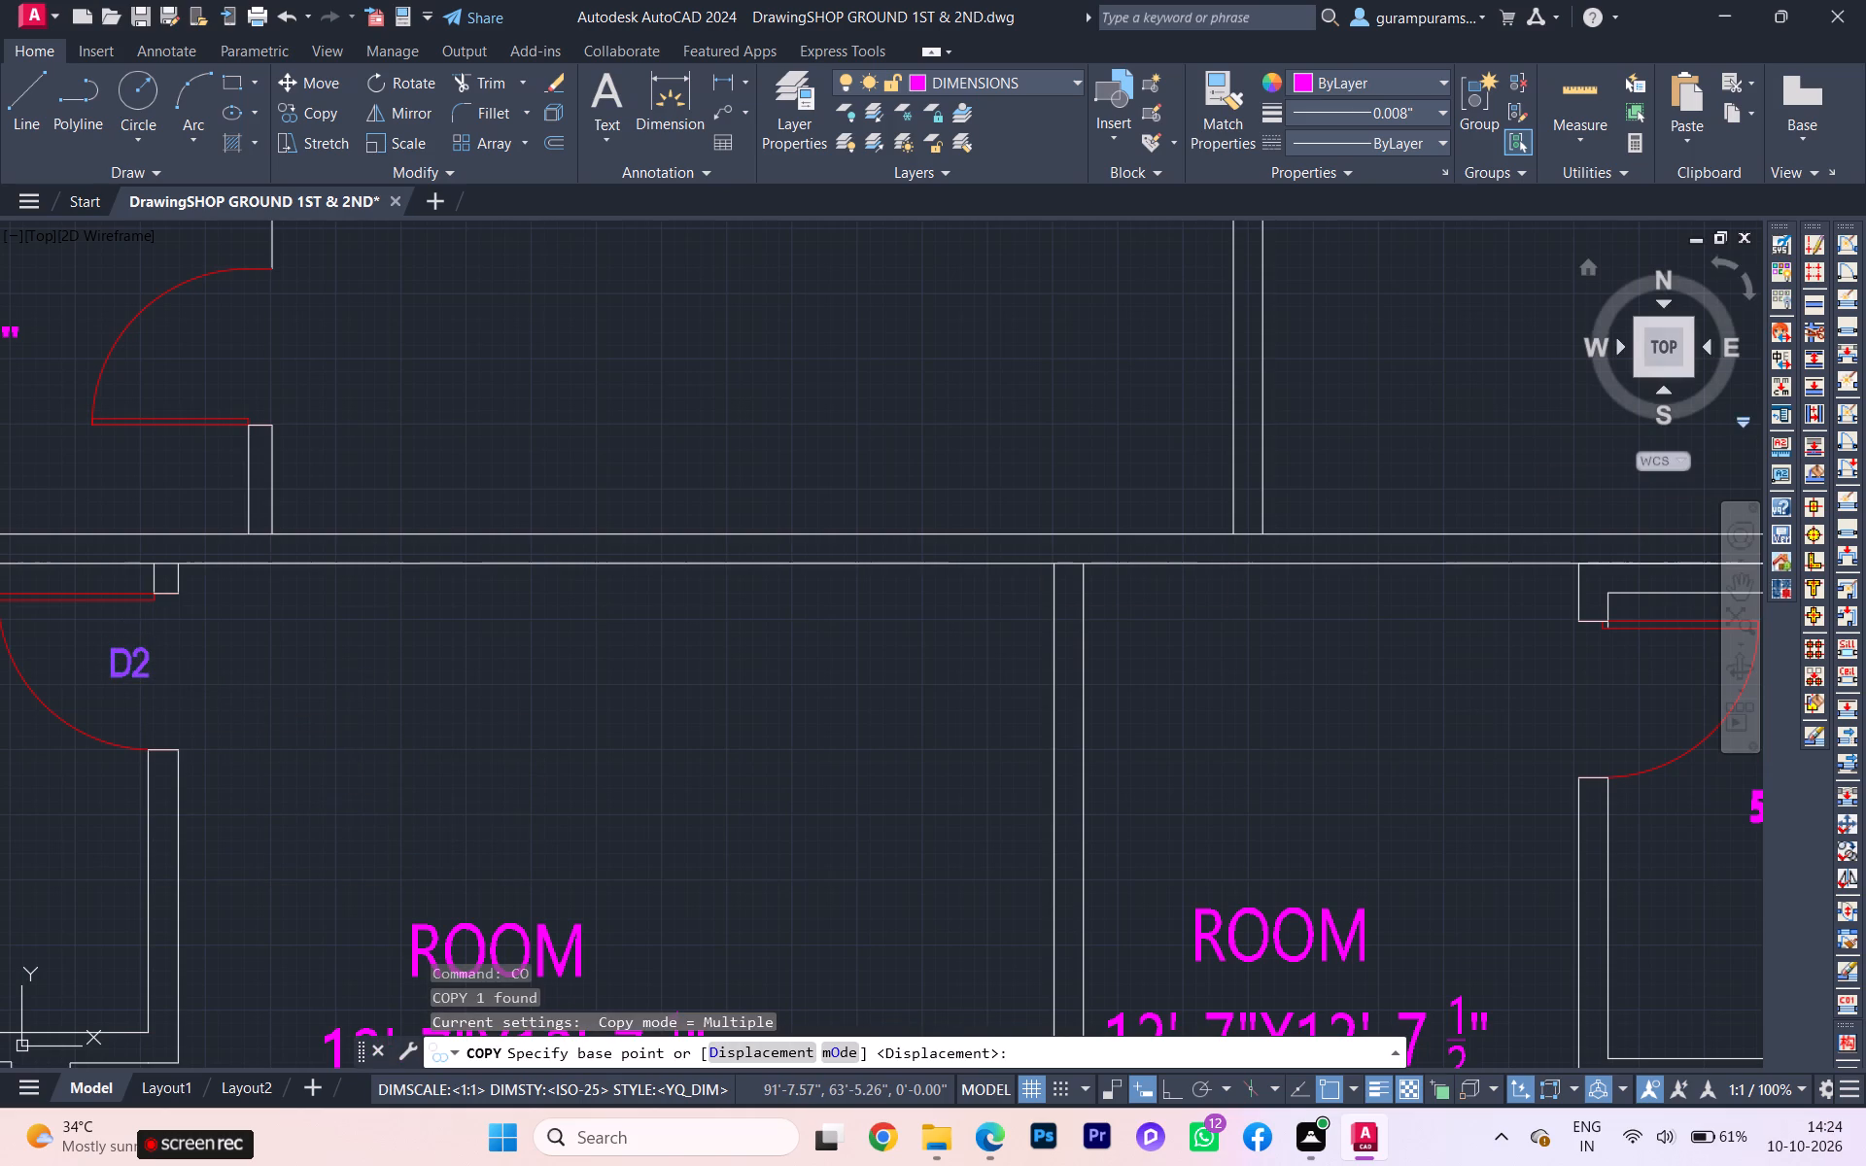
left_click(143, 667)
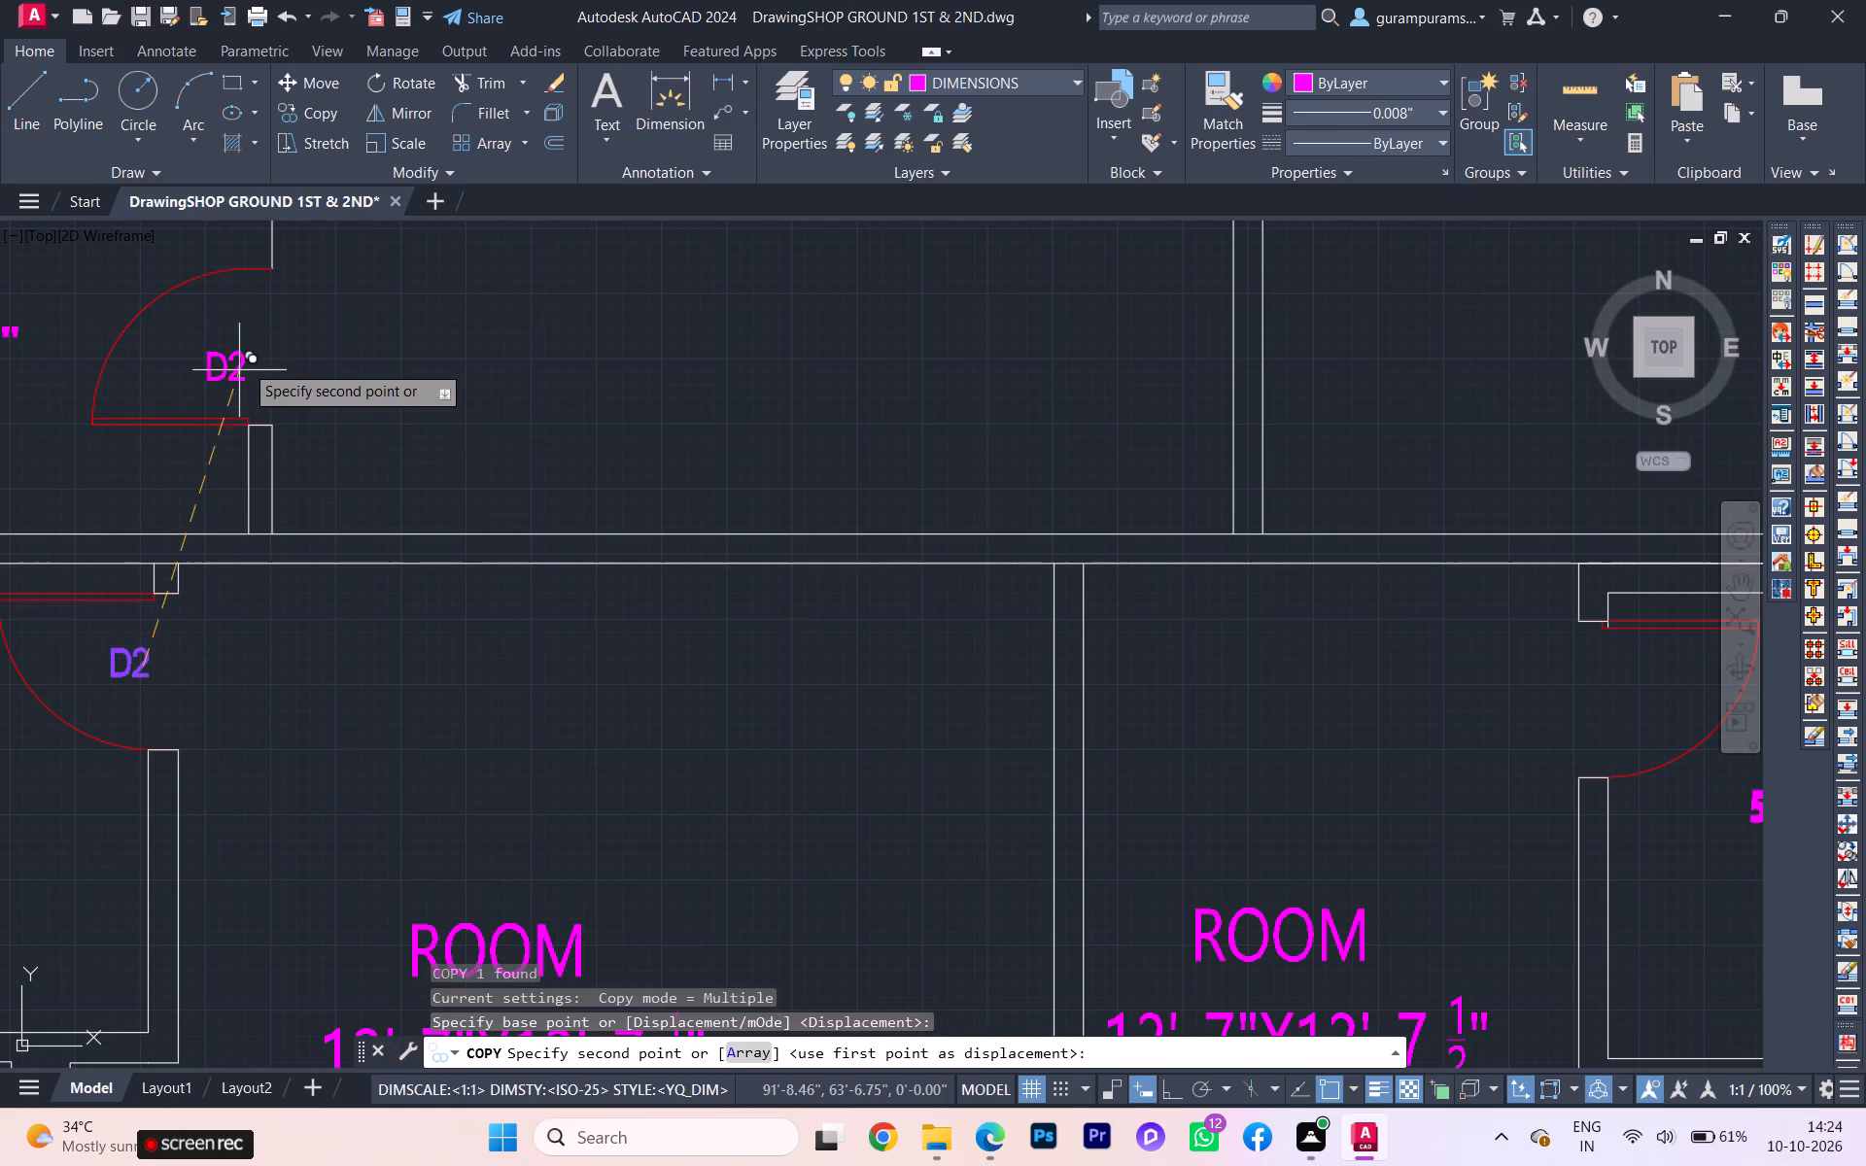
left_click(229, 340)
scroll(218, 429, "down", 4)
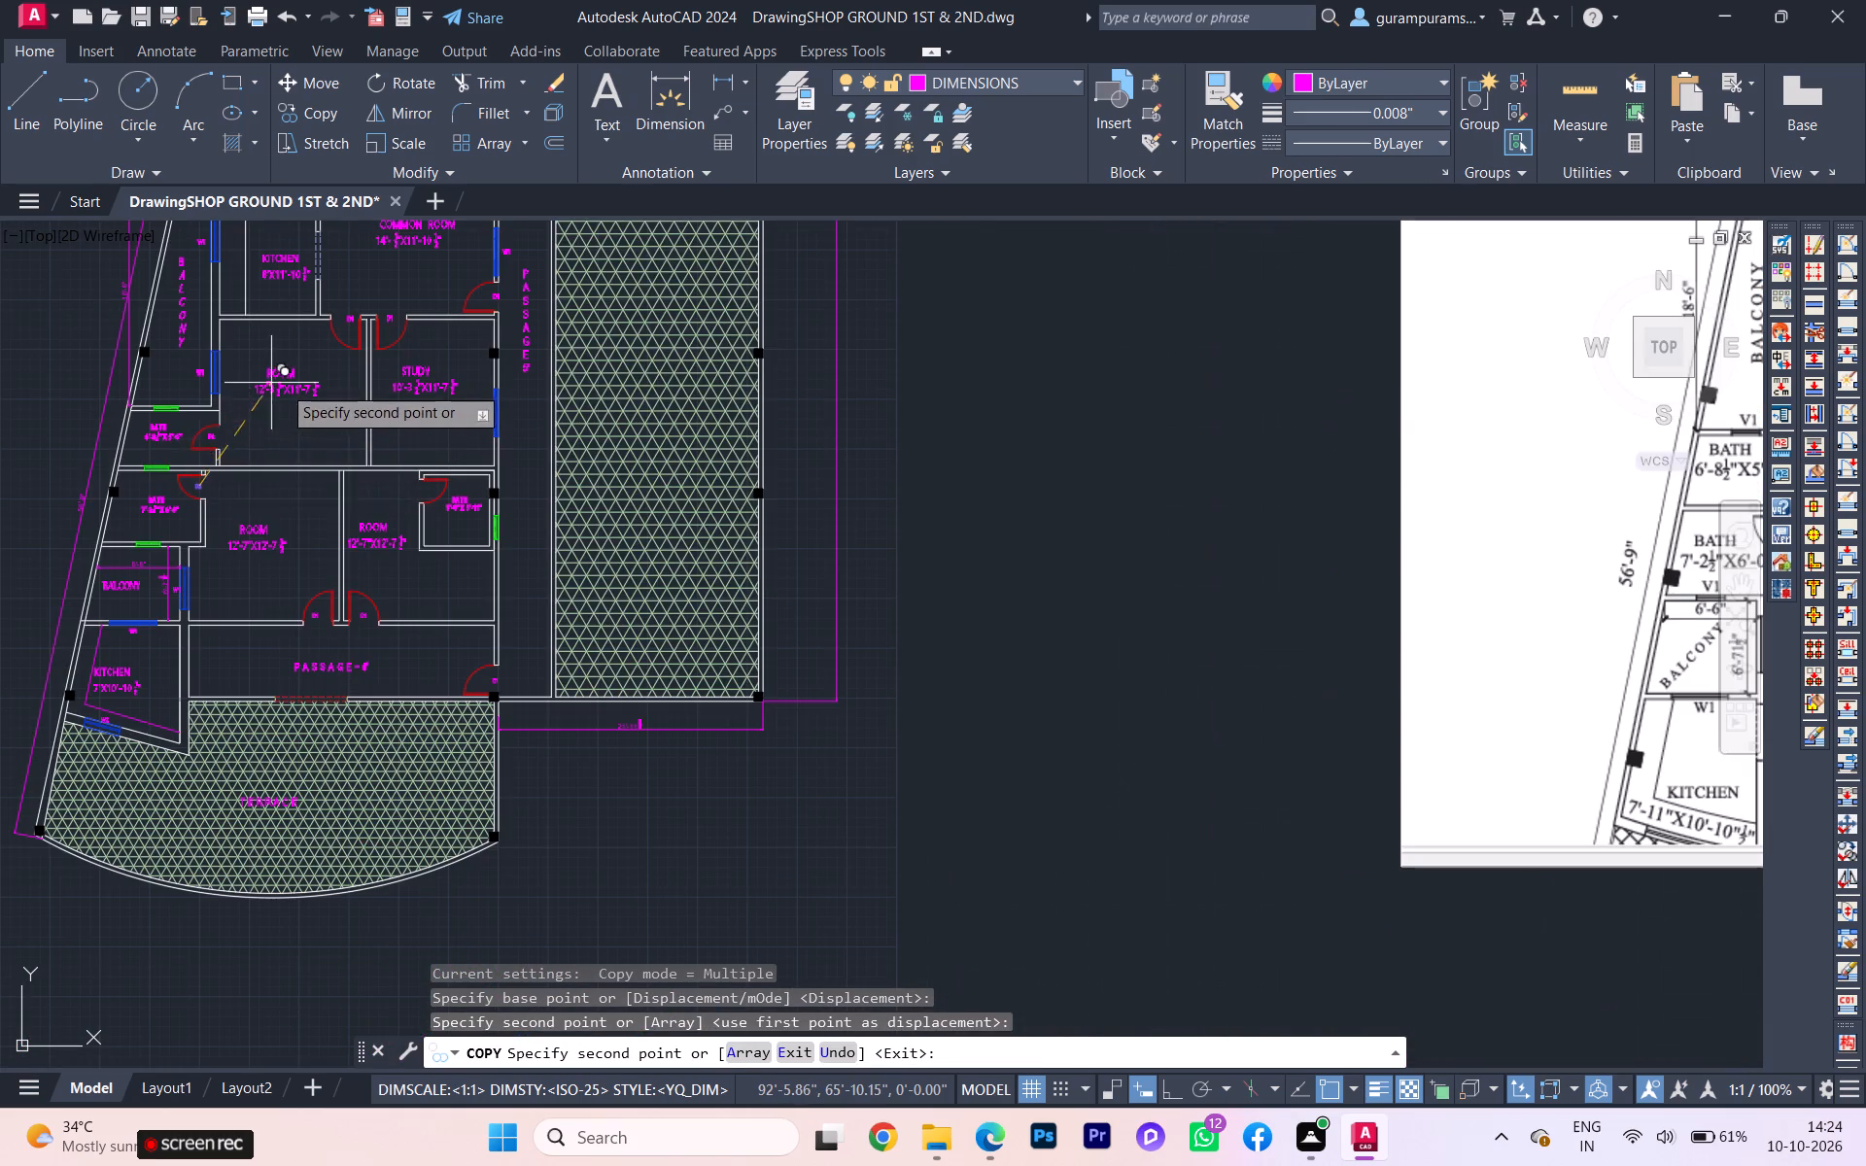
scroll(283, 387, "down", 1)
scroll(449, 678, "up", 1)
scroll(426, 624, "down", 1)
middle_click_drag(453, 806, 466, 944)
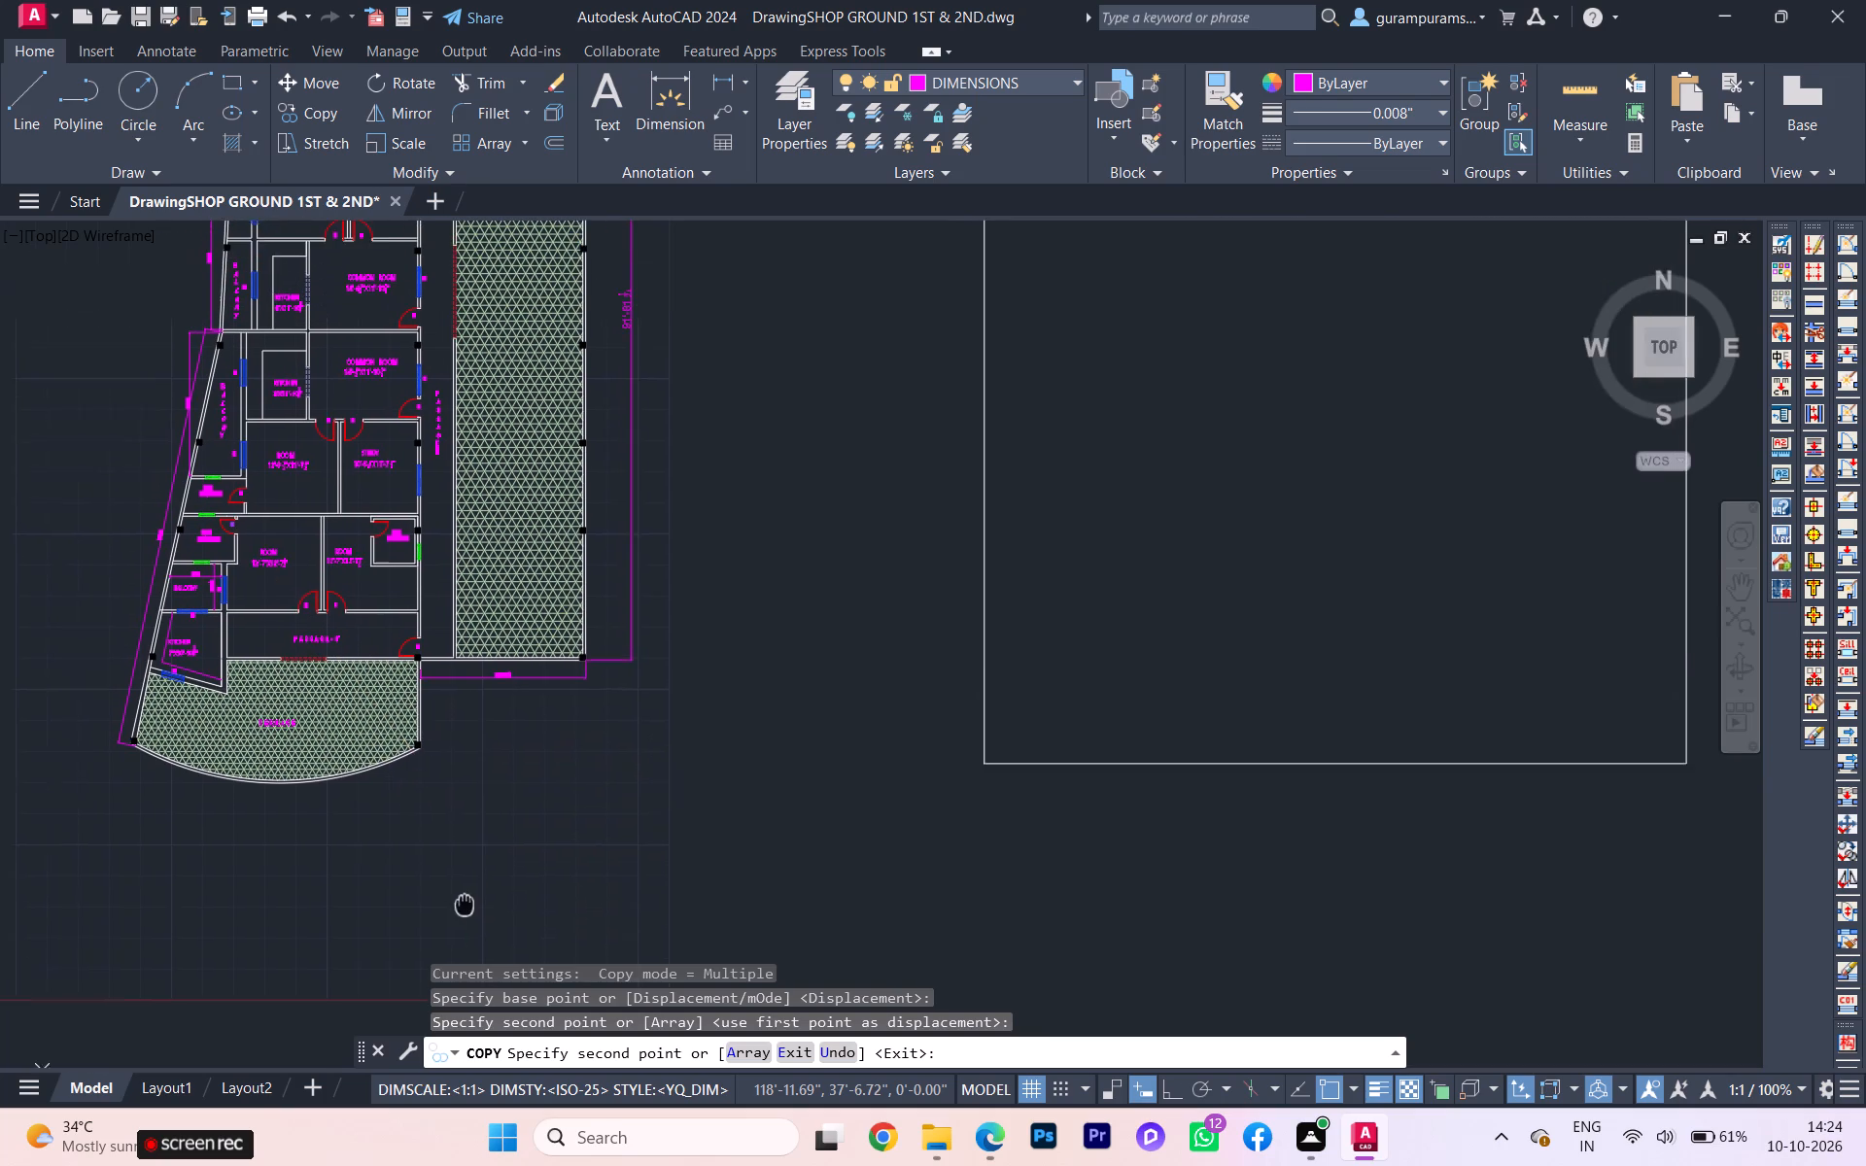
middle_click_drag(466, 944, 466, 946)
scroll(356, 409, "up", 3)
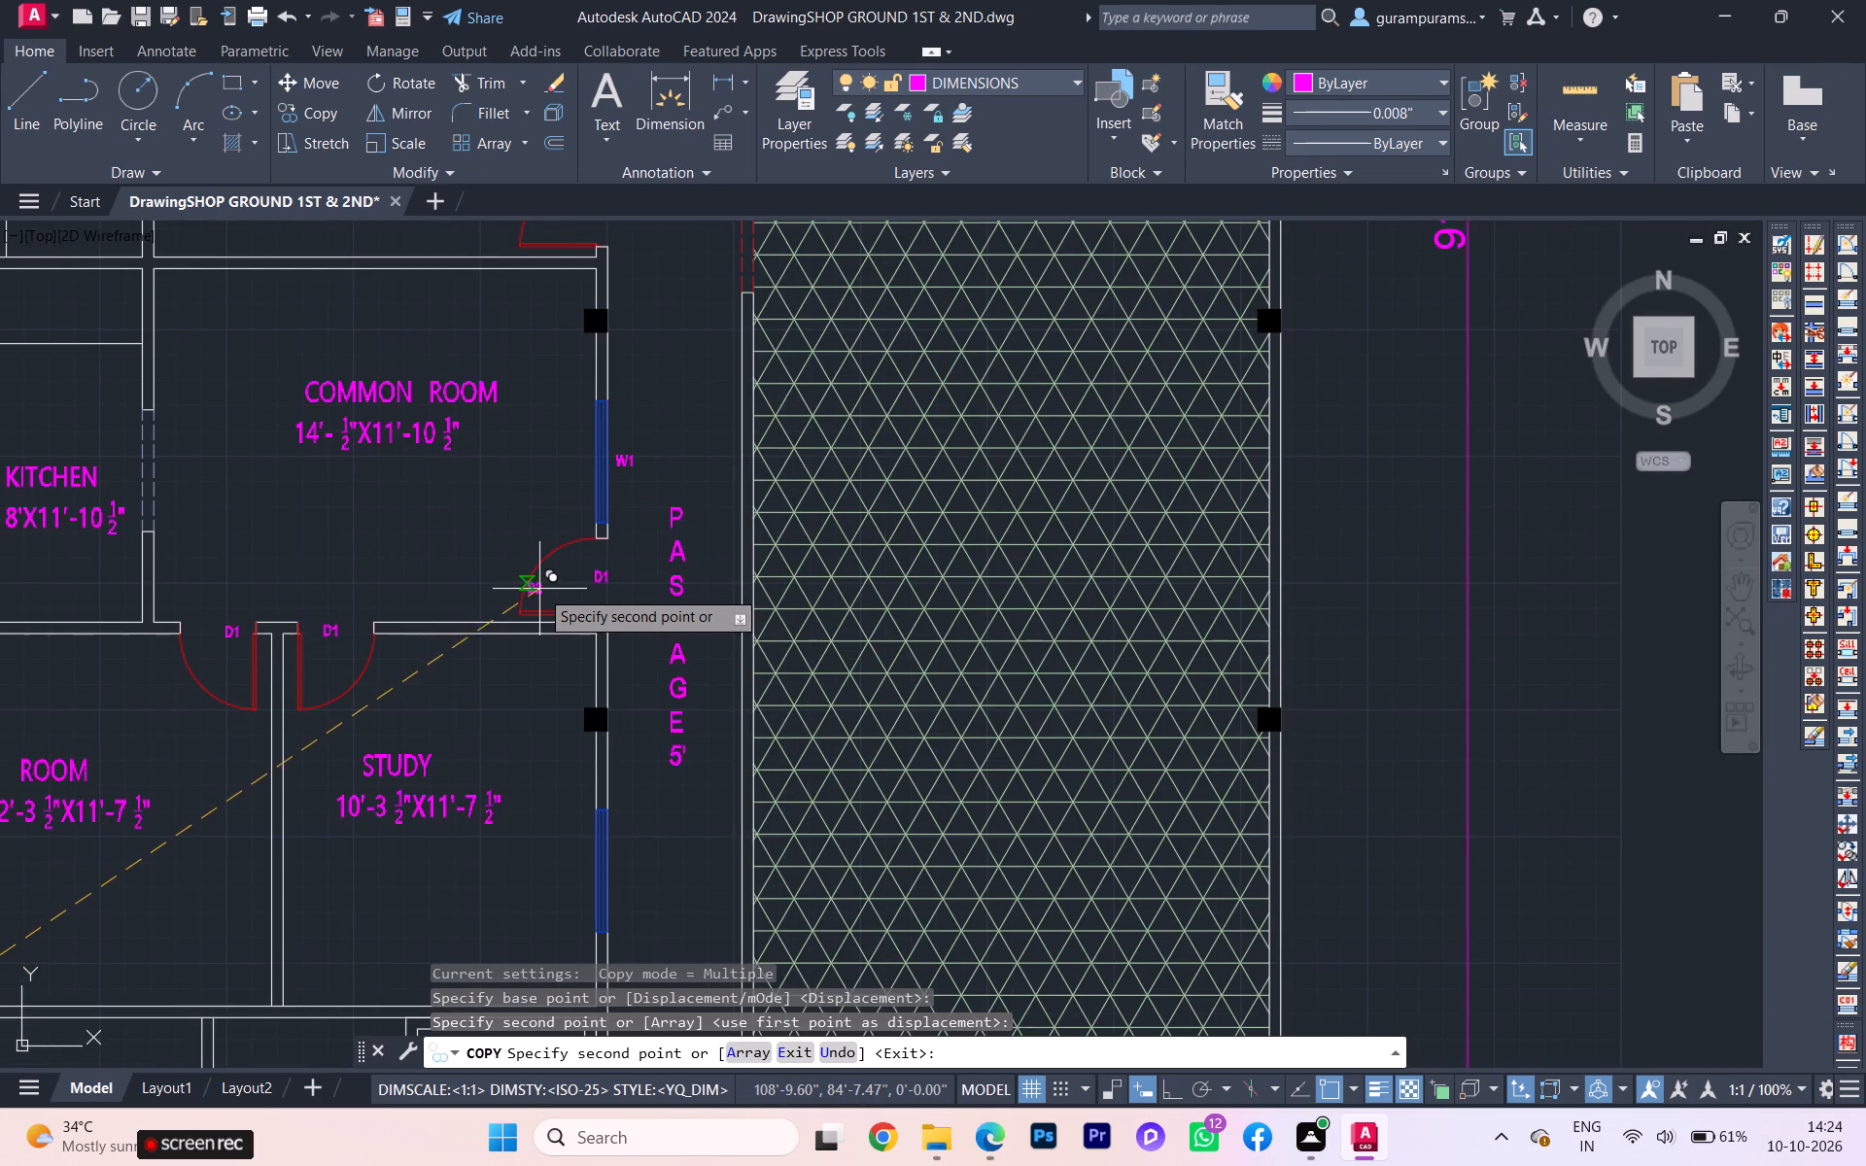
scroll(540, 591, "down", 2)
scroll(493, 802, "up", 4)
left_click(497, 806)
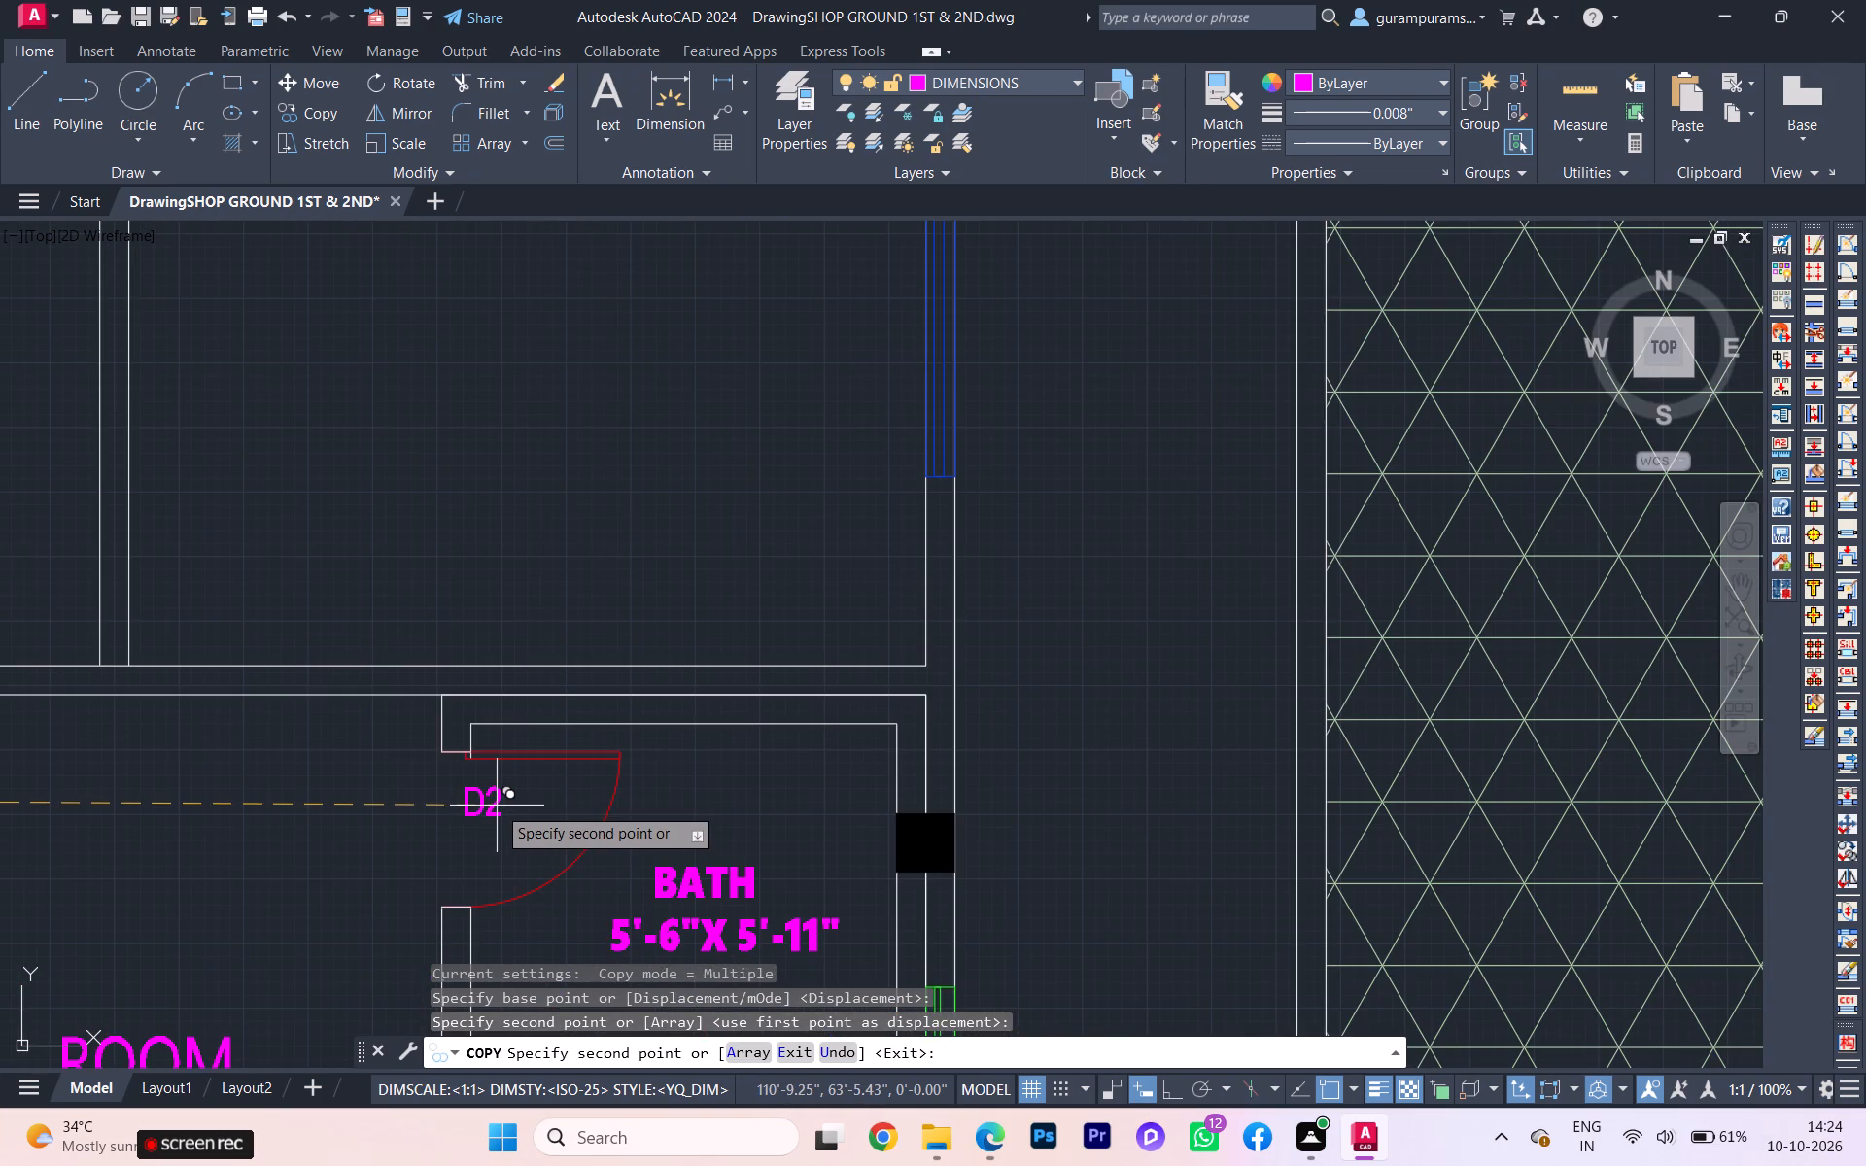
Place further D2 label copies at the doors of both 4'3X5'-0" baths and the BATH 6'-0"X5'-0" in the north rooms.
scroll(561, 718, "down", 2)
scroll(438, 593, "down", 2)
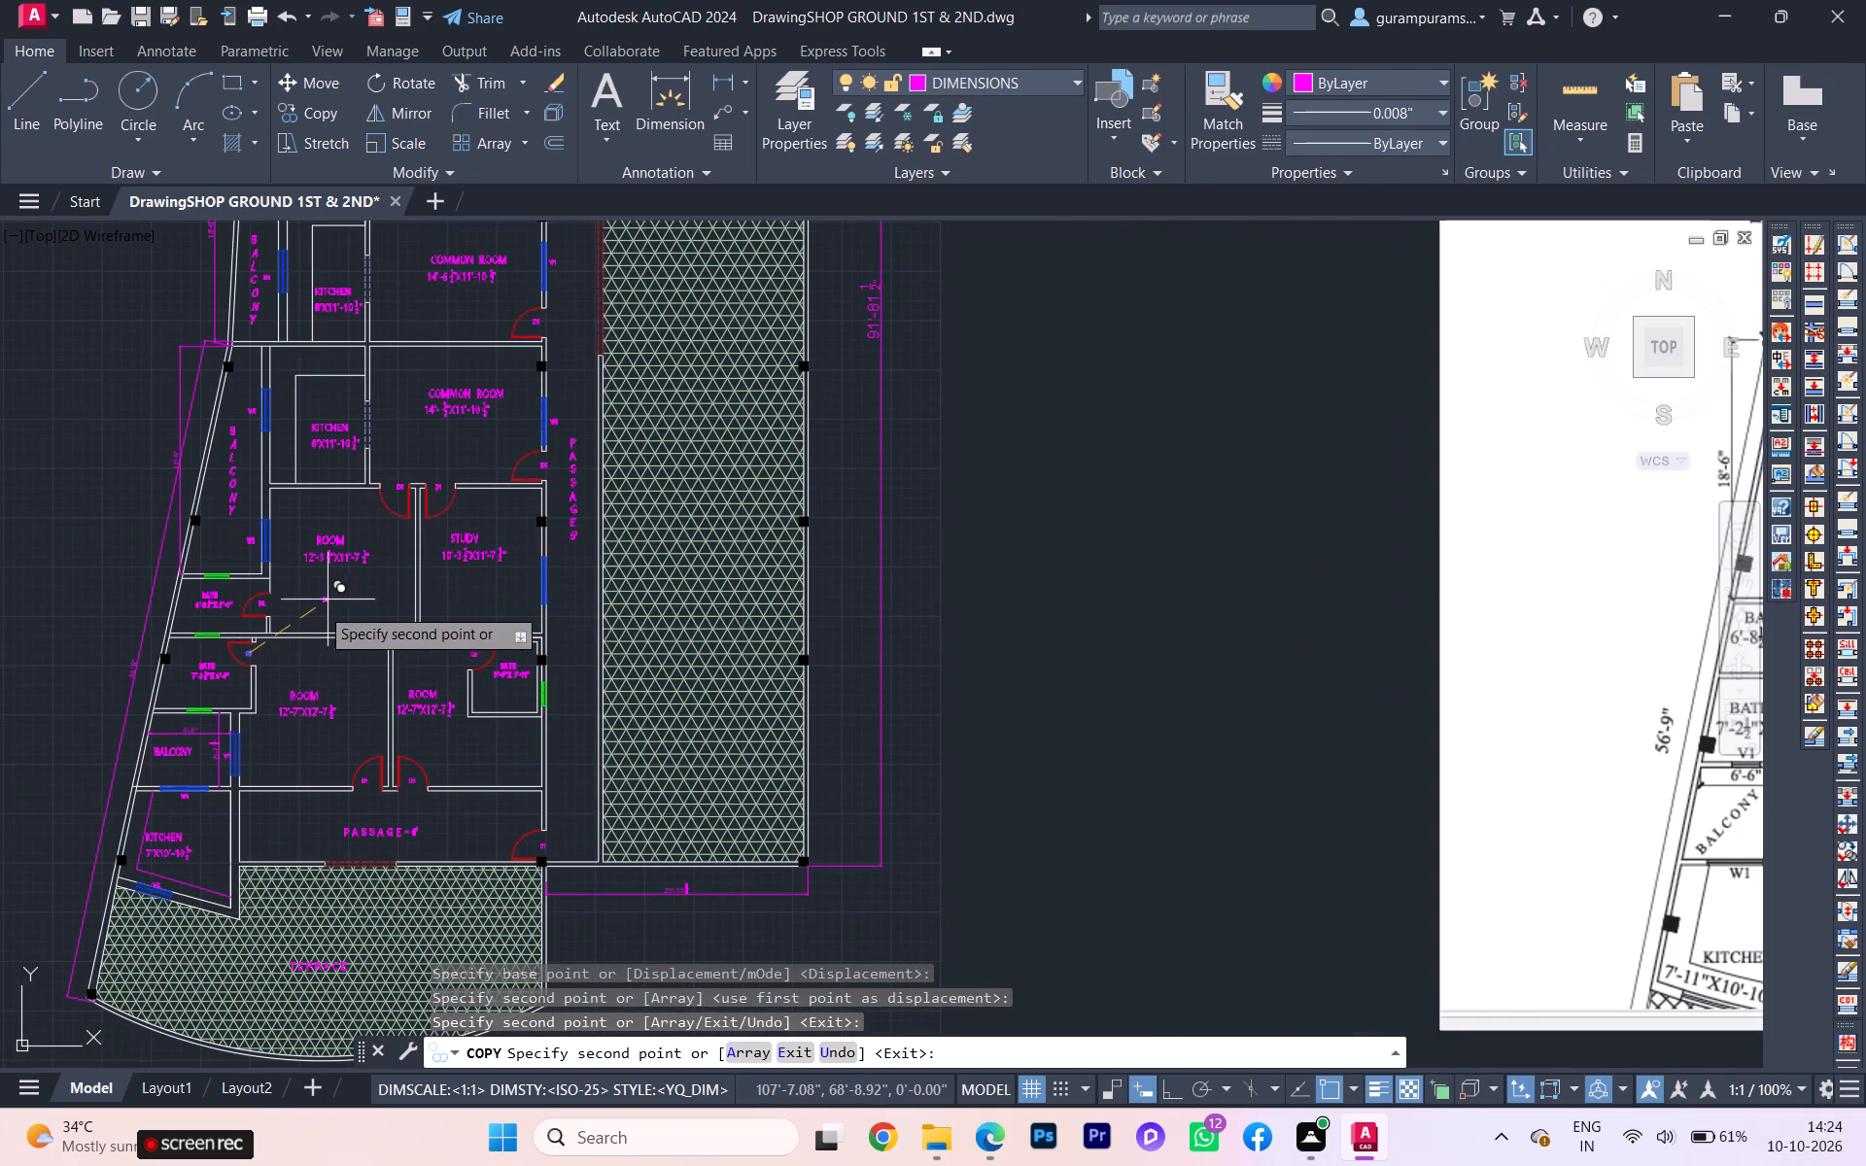
scroll(320, 619, "down", 1)
middle_click_drag(317, 663, 315, 826)
scroll(319, 772, "up", 1)
scroll(251, 361, "up", 1)
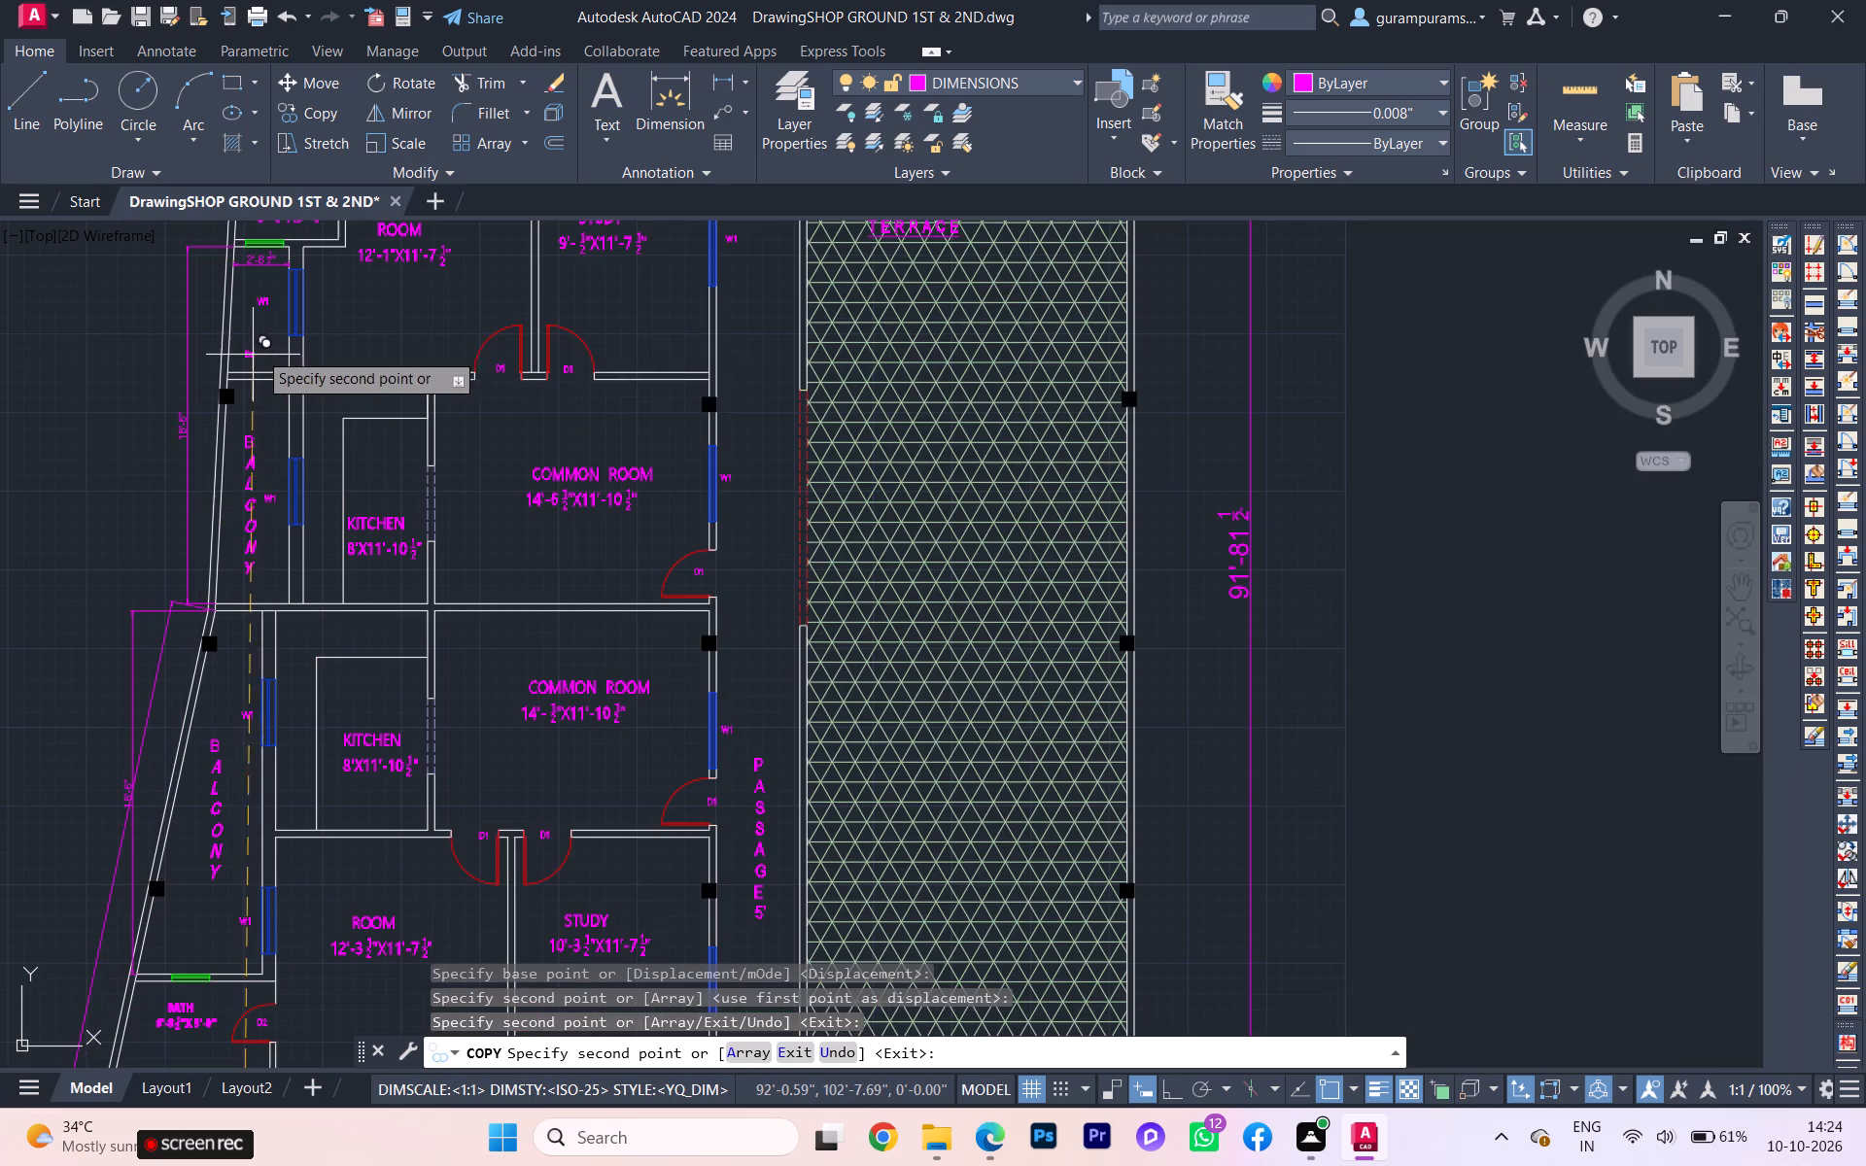
scroll(616, 506, "down", 2)
scroll(577, 355, "up", 3)
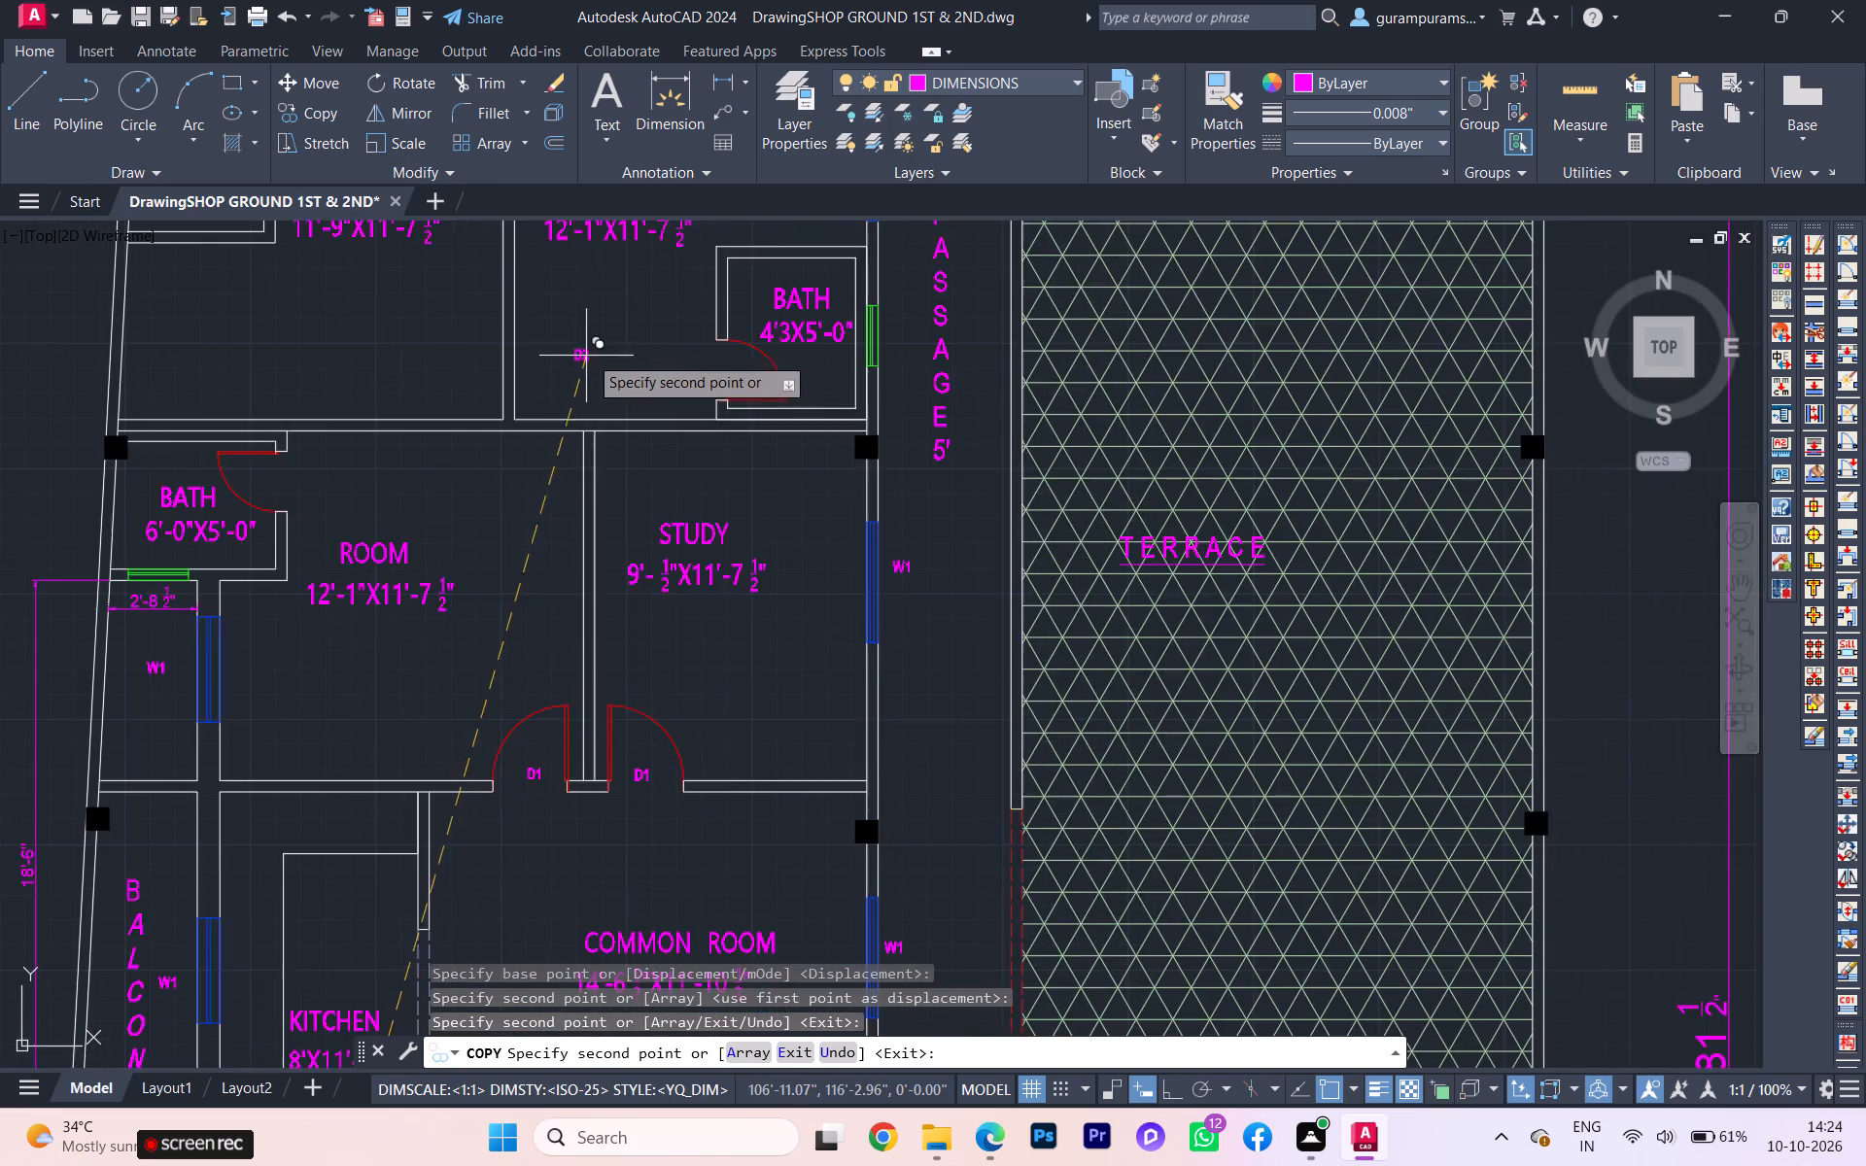
scroll(750, 369, "up", 2)
left_click(704, 369)
scroll(758, 399, "down", 5)
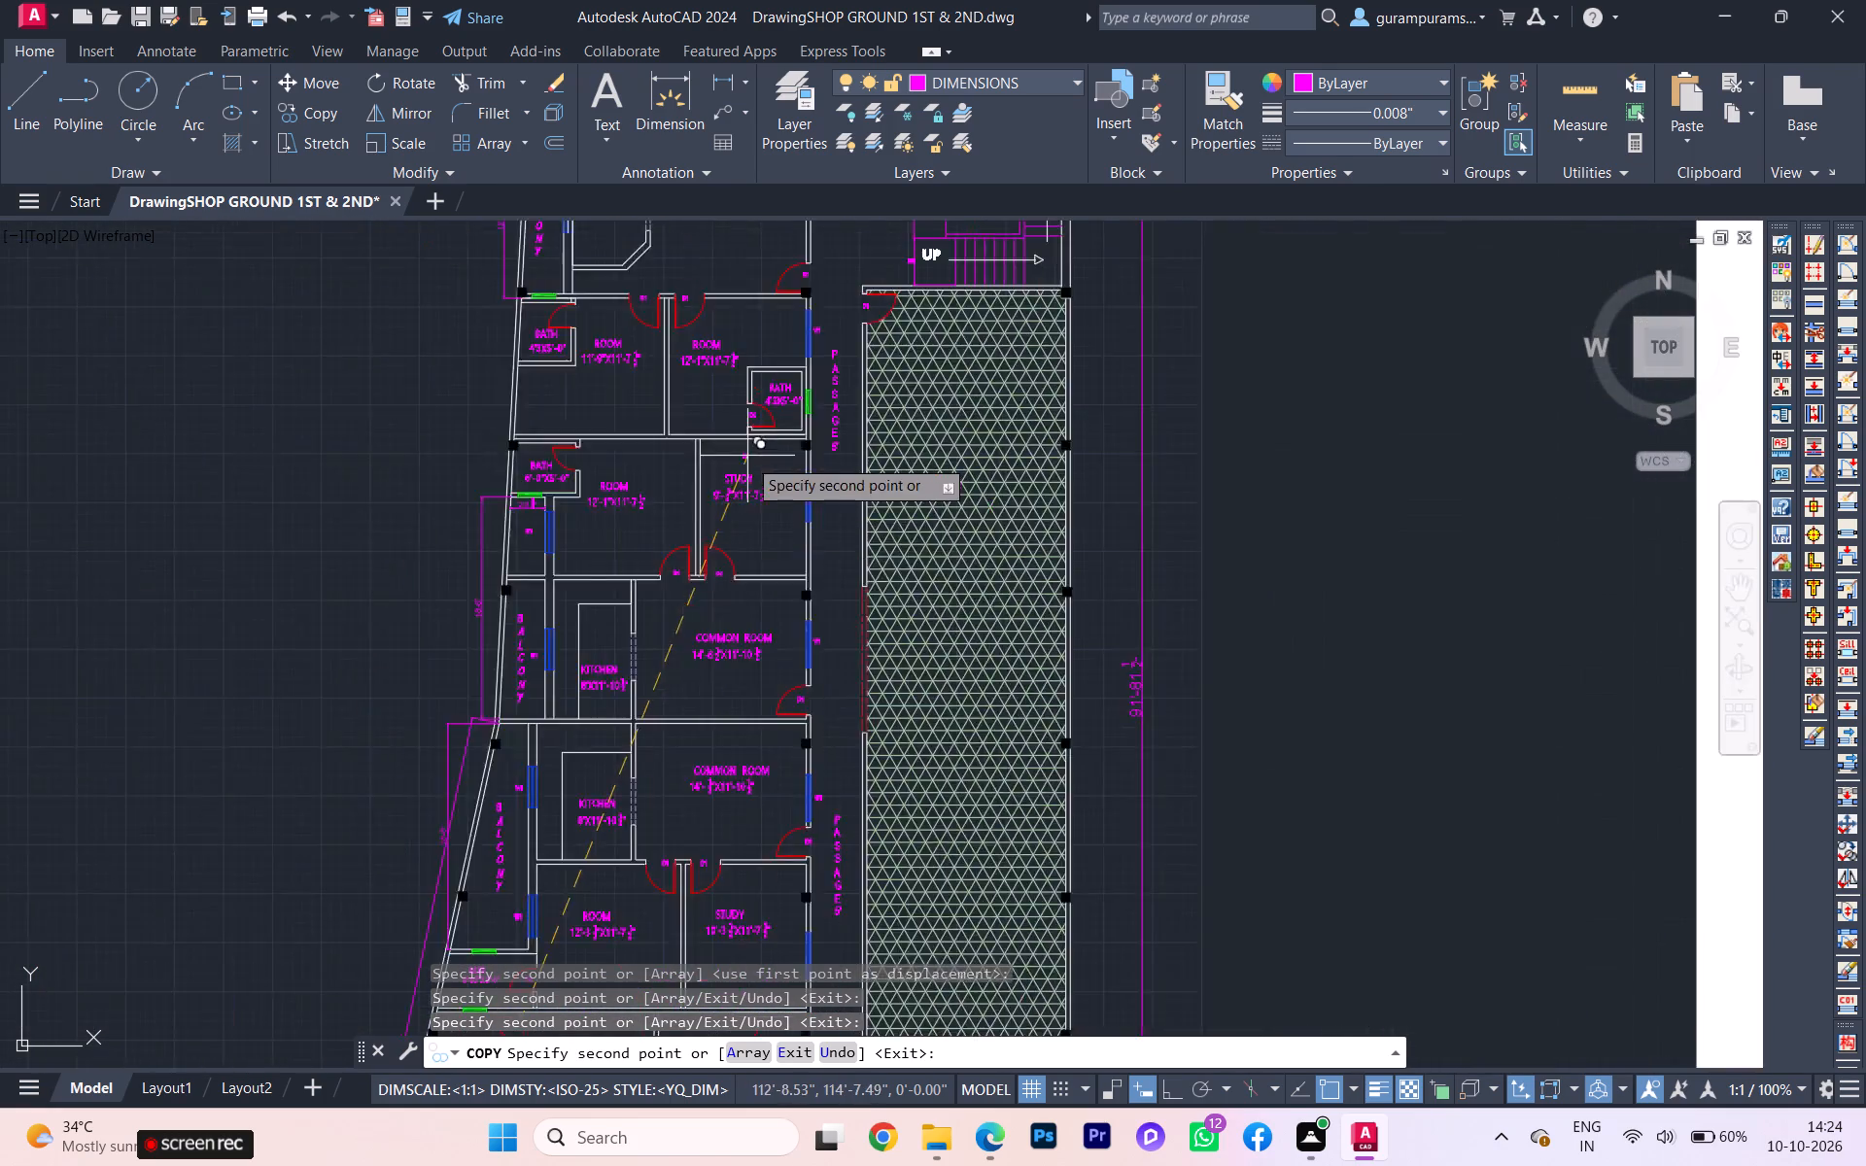
scroll(608, 442, "up", 4)
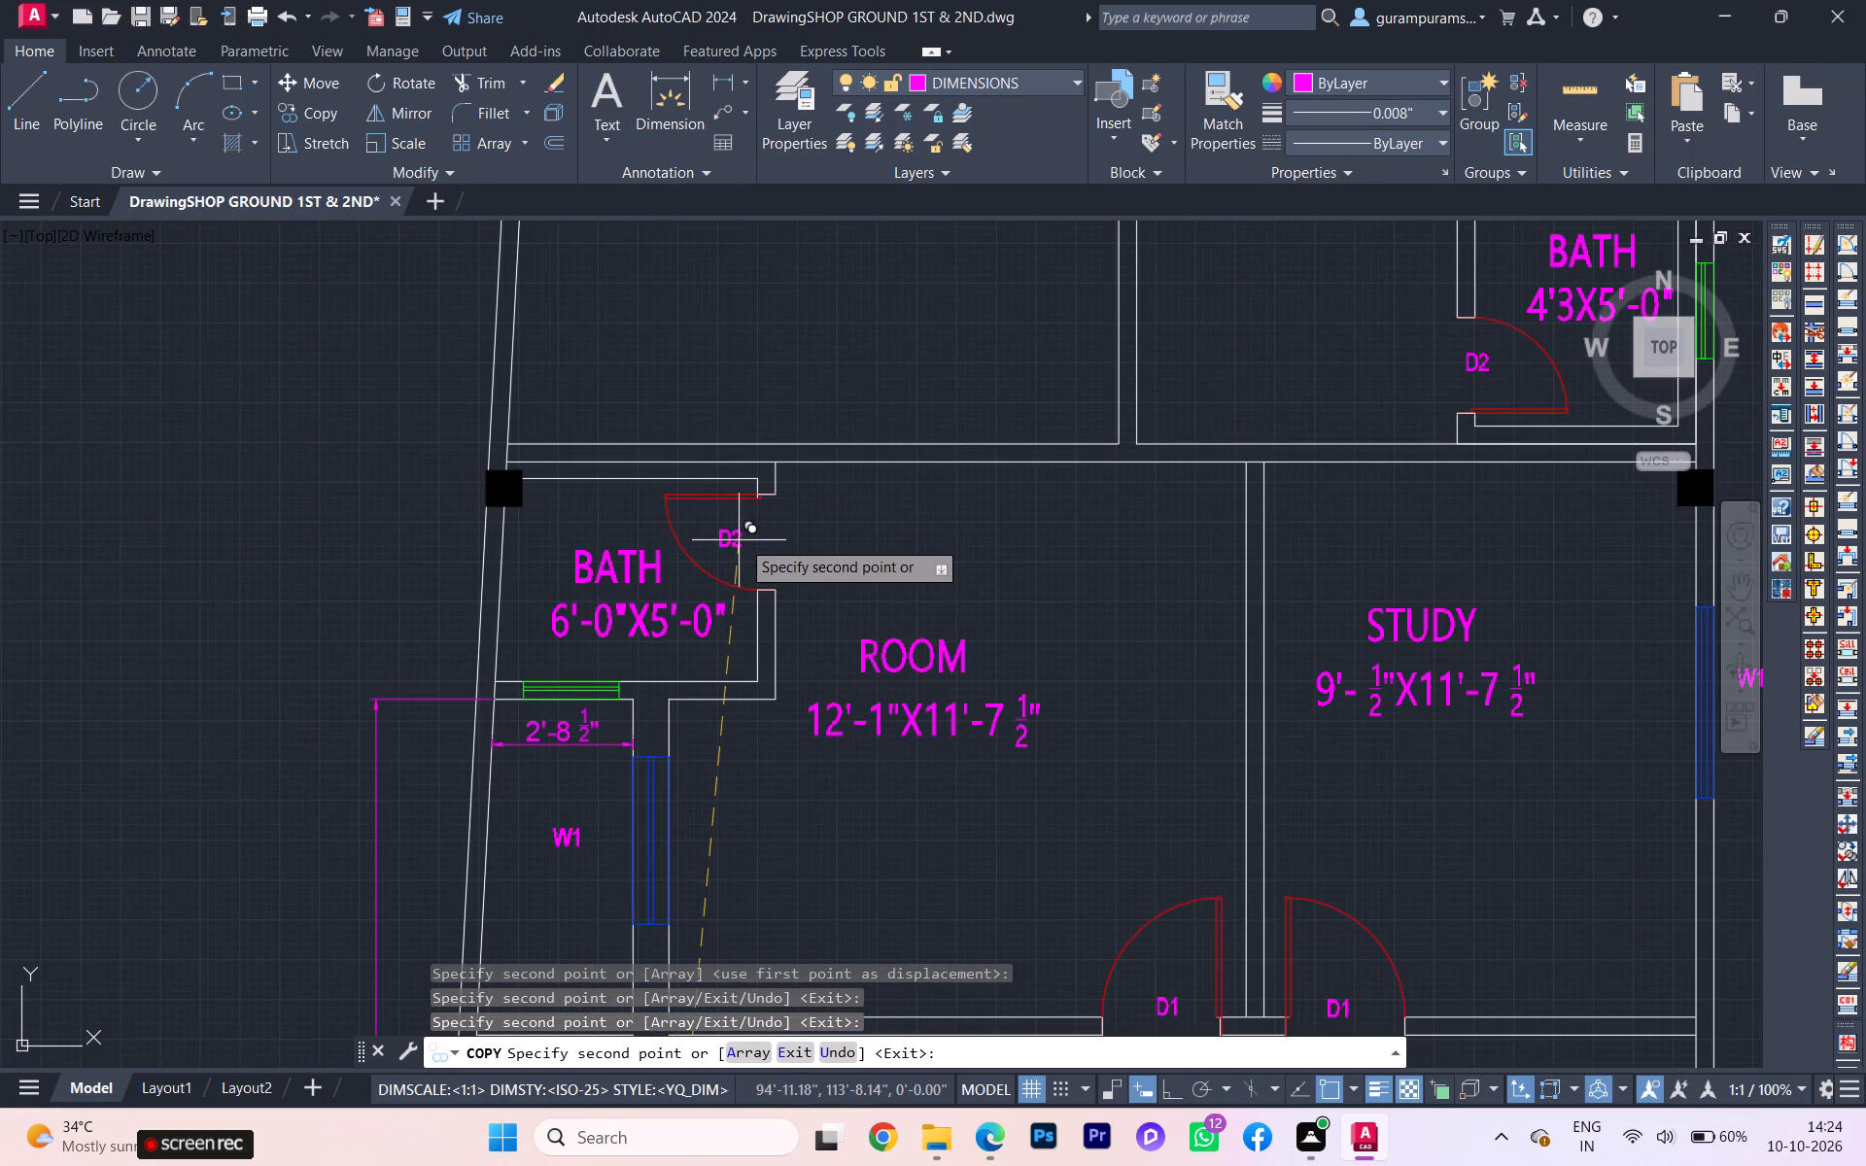
left_click(741, 539)
scroll(711, 588, "down", 3)
scroll(706, 454, "up", 2)
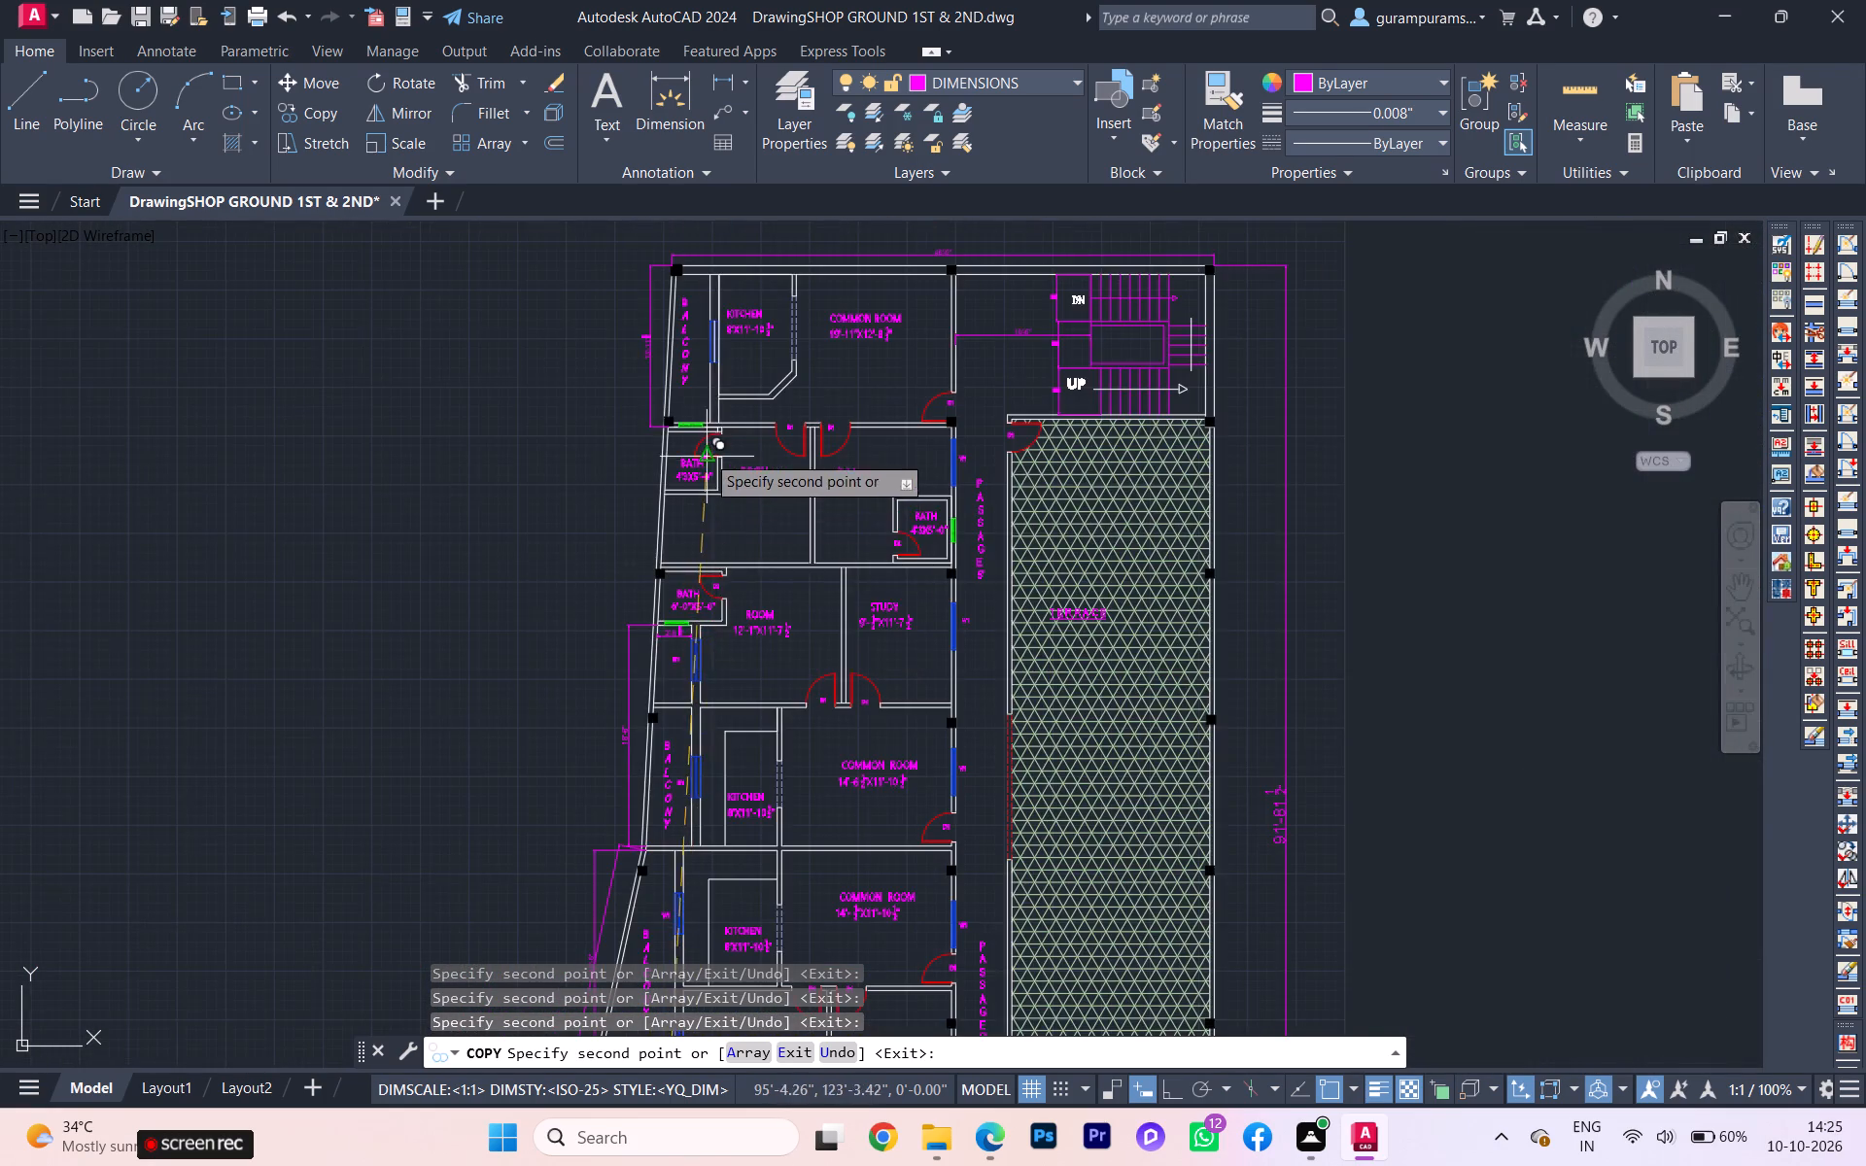
scroll(706, 451, "up", 1)
left_click(720, 430)
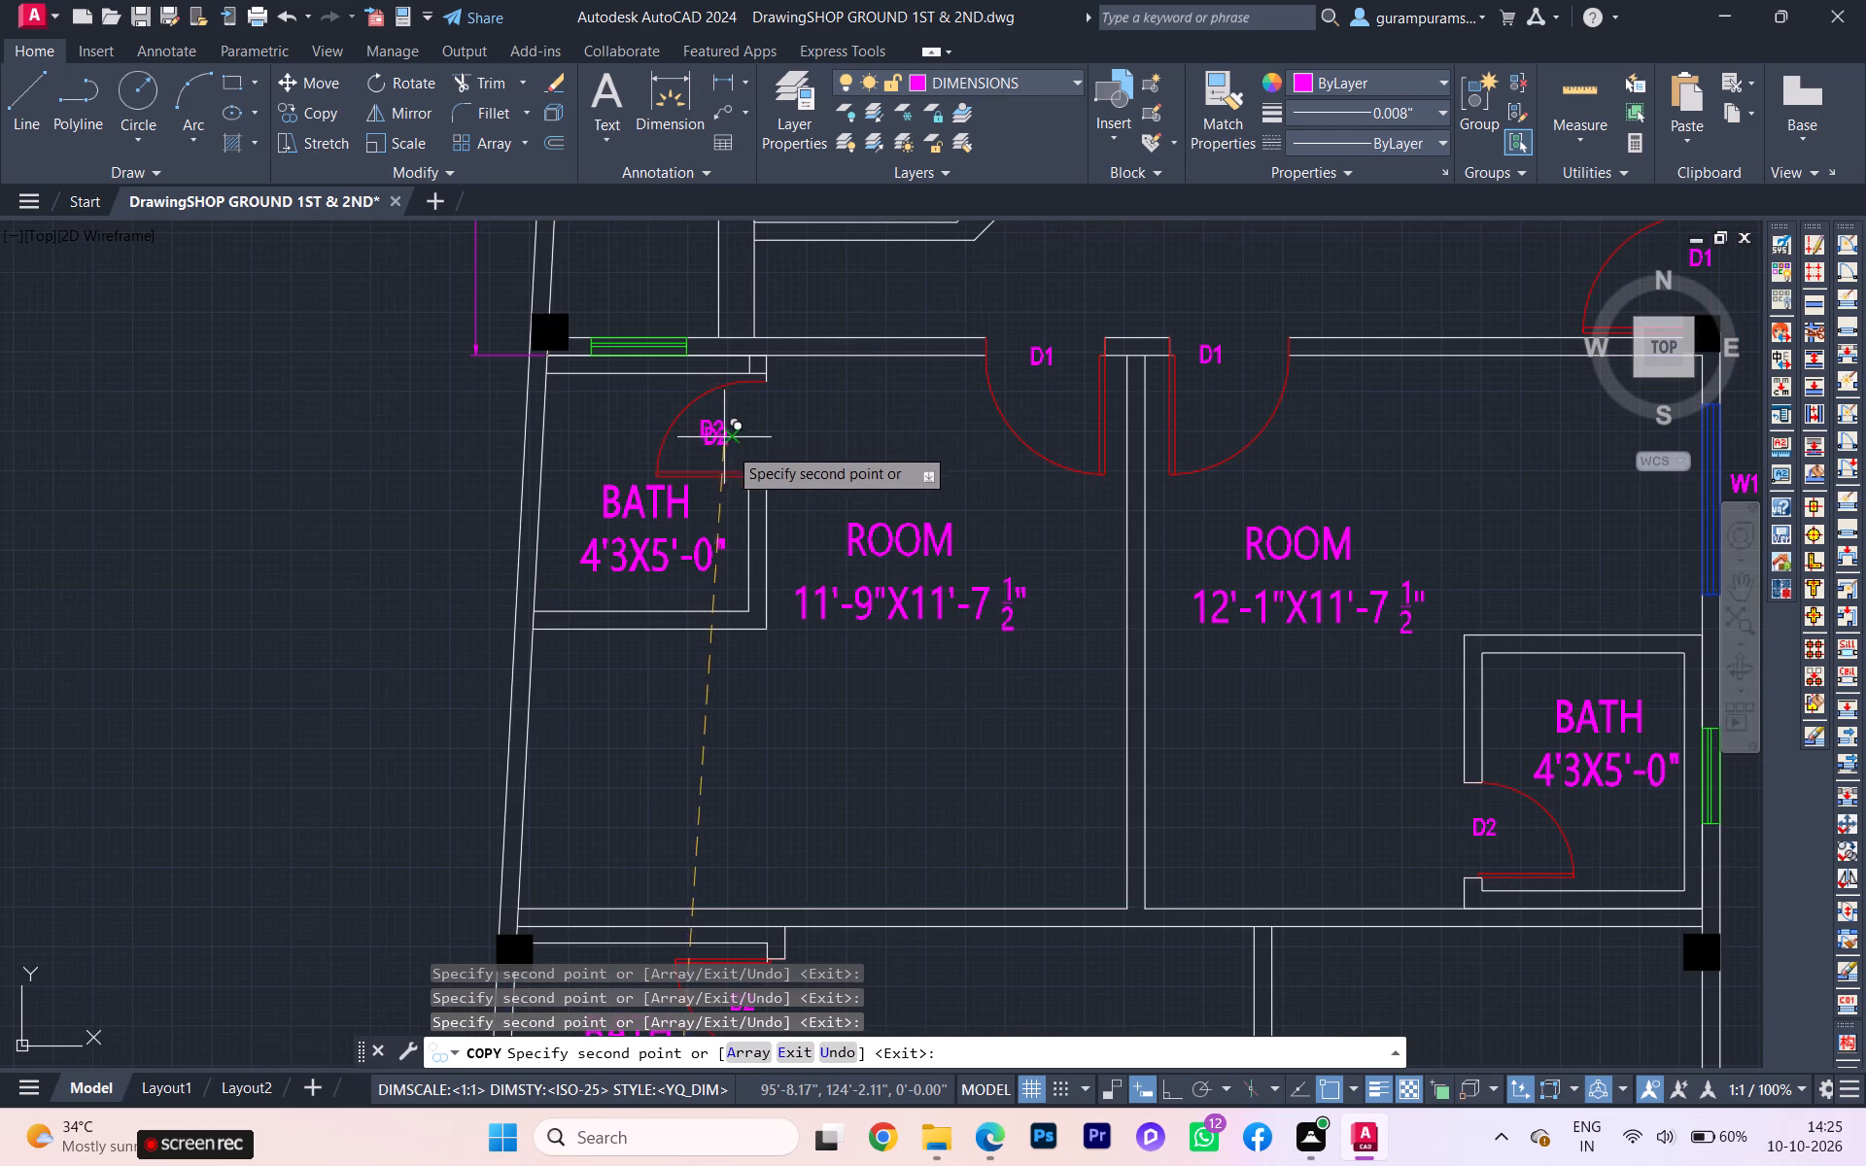
key("Escape")
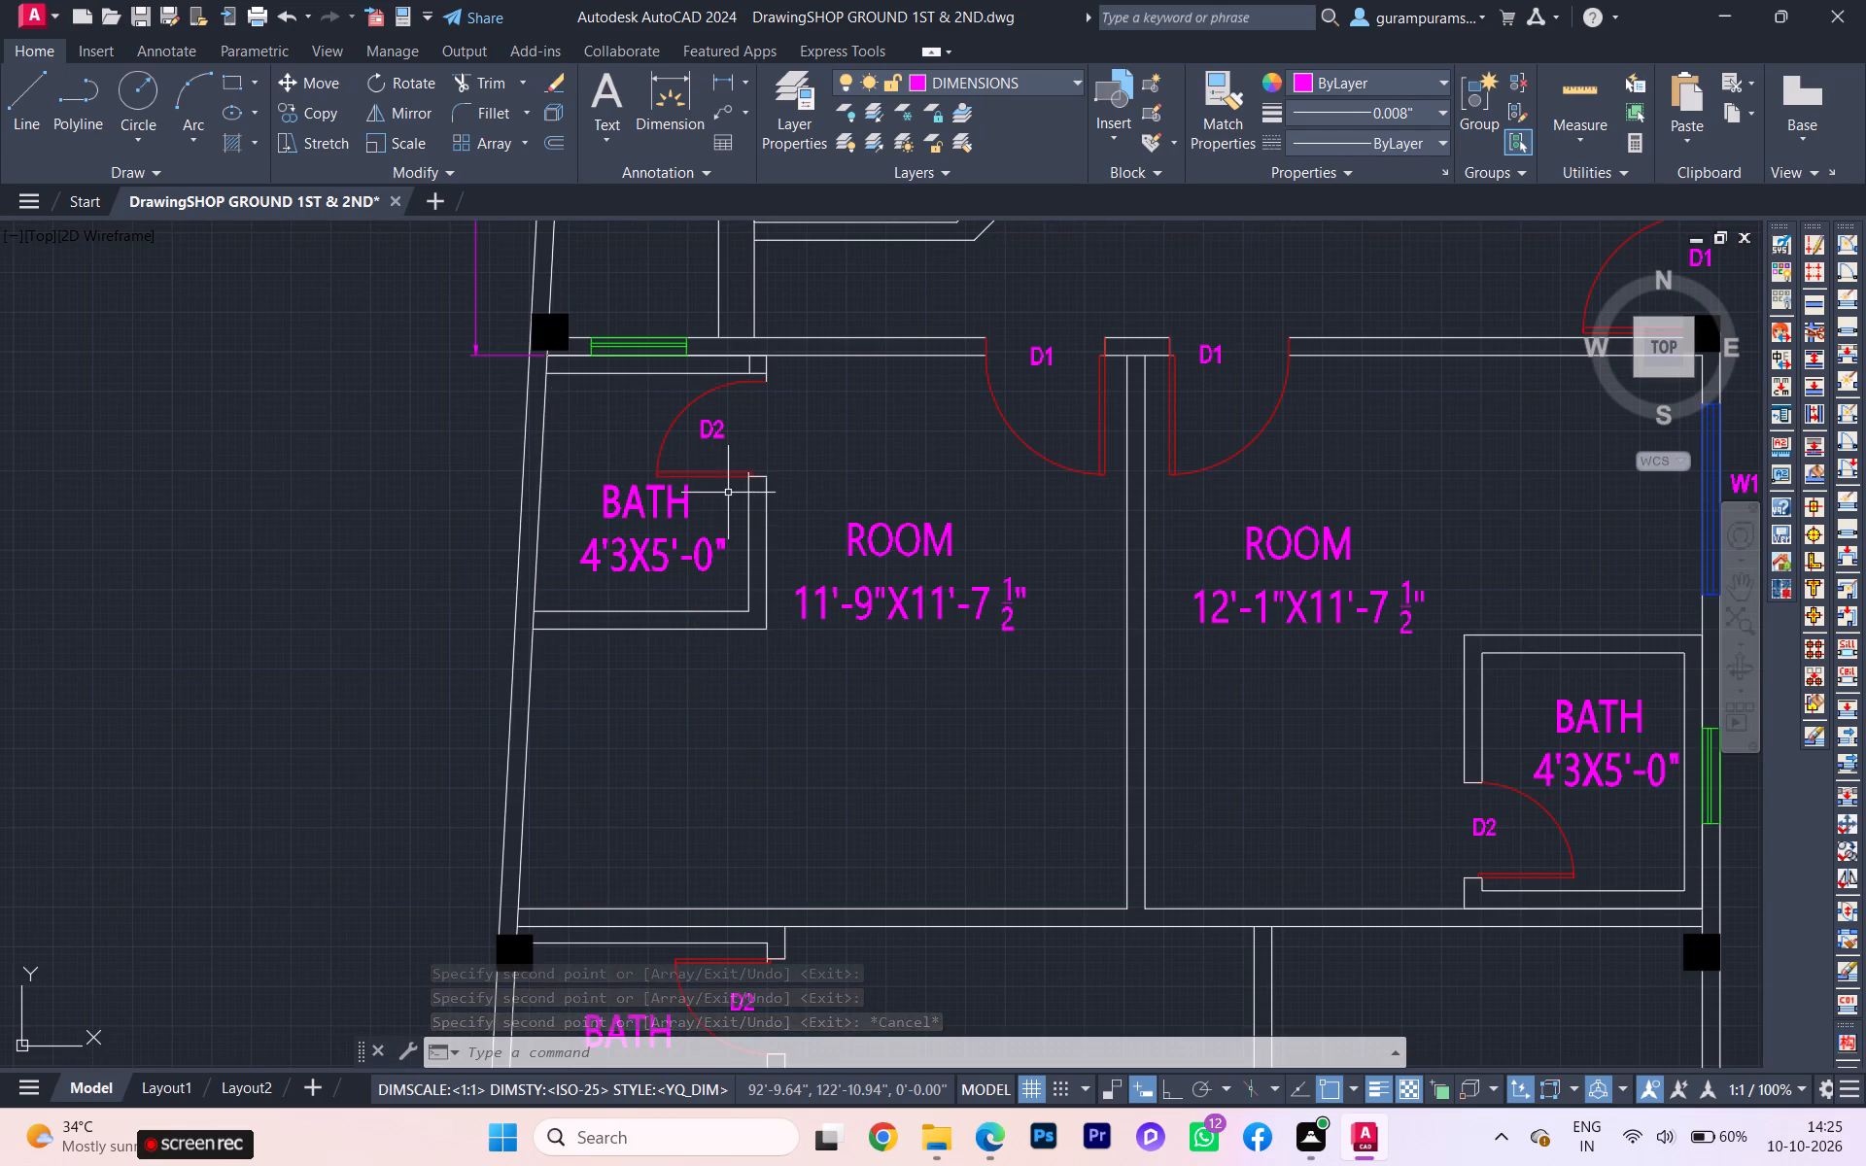
Check the drawn plan's labels and openings from north to south, and compare the plan with the reference.
scroll(847, 889, "down", 1)
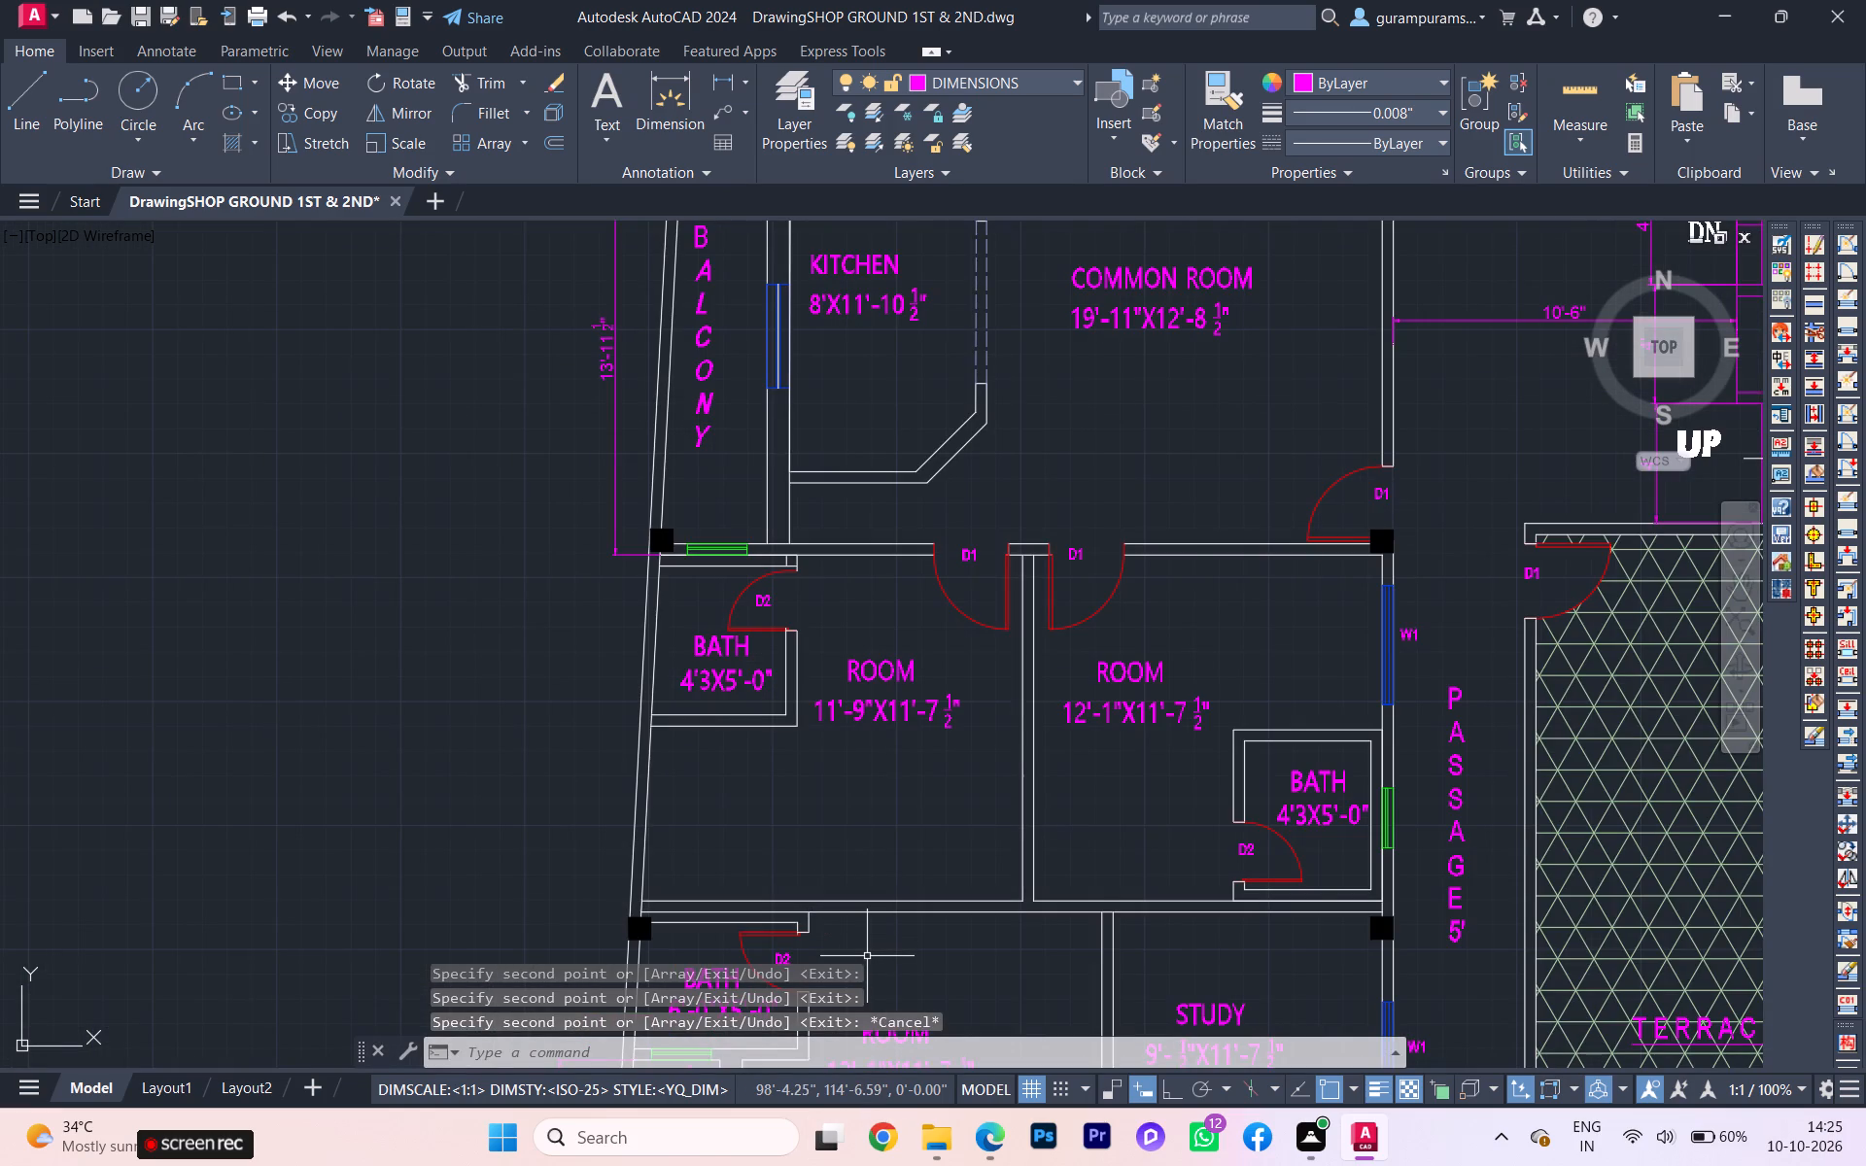
scroll(467, 760, "down", 1)
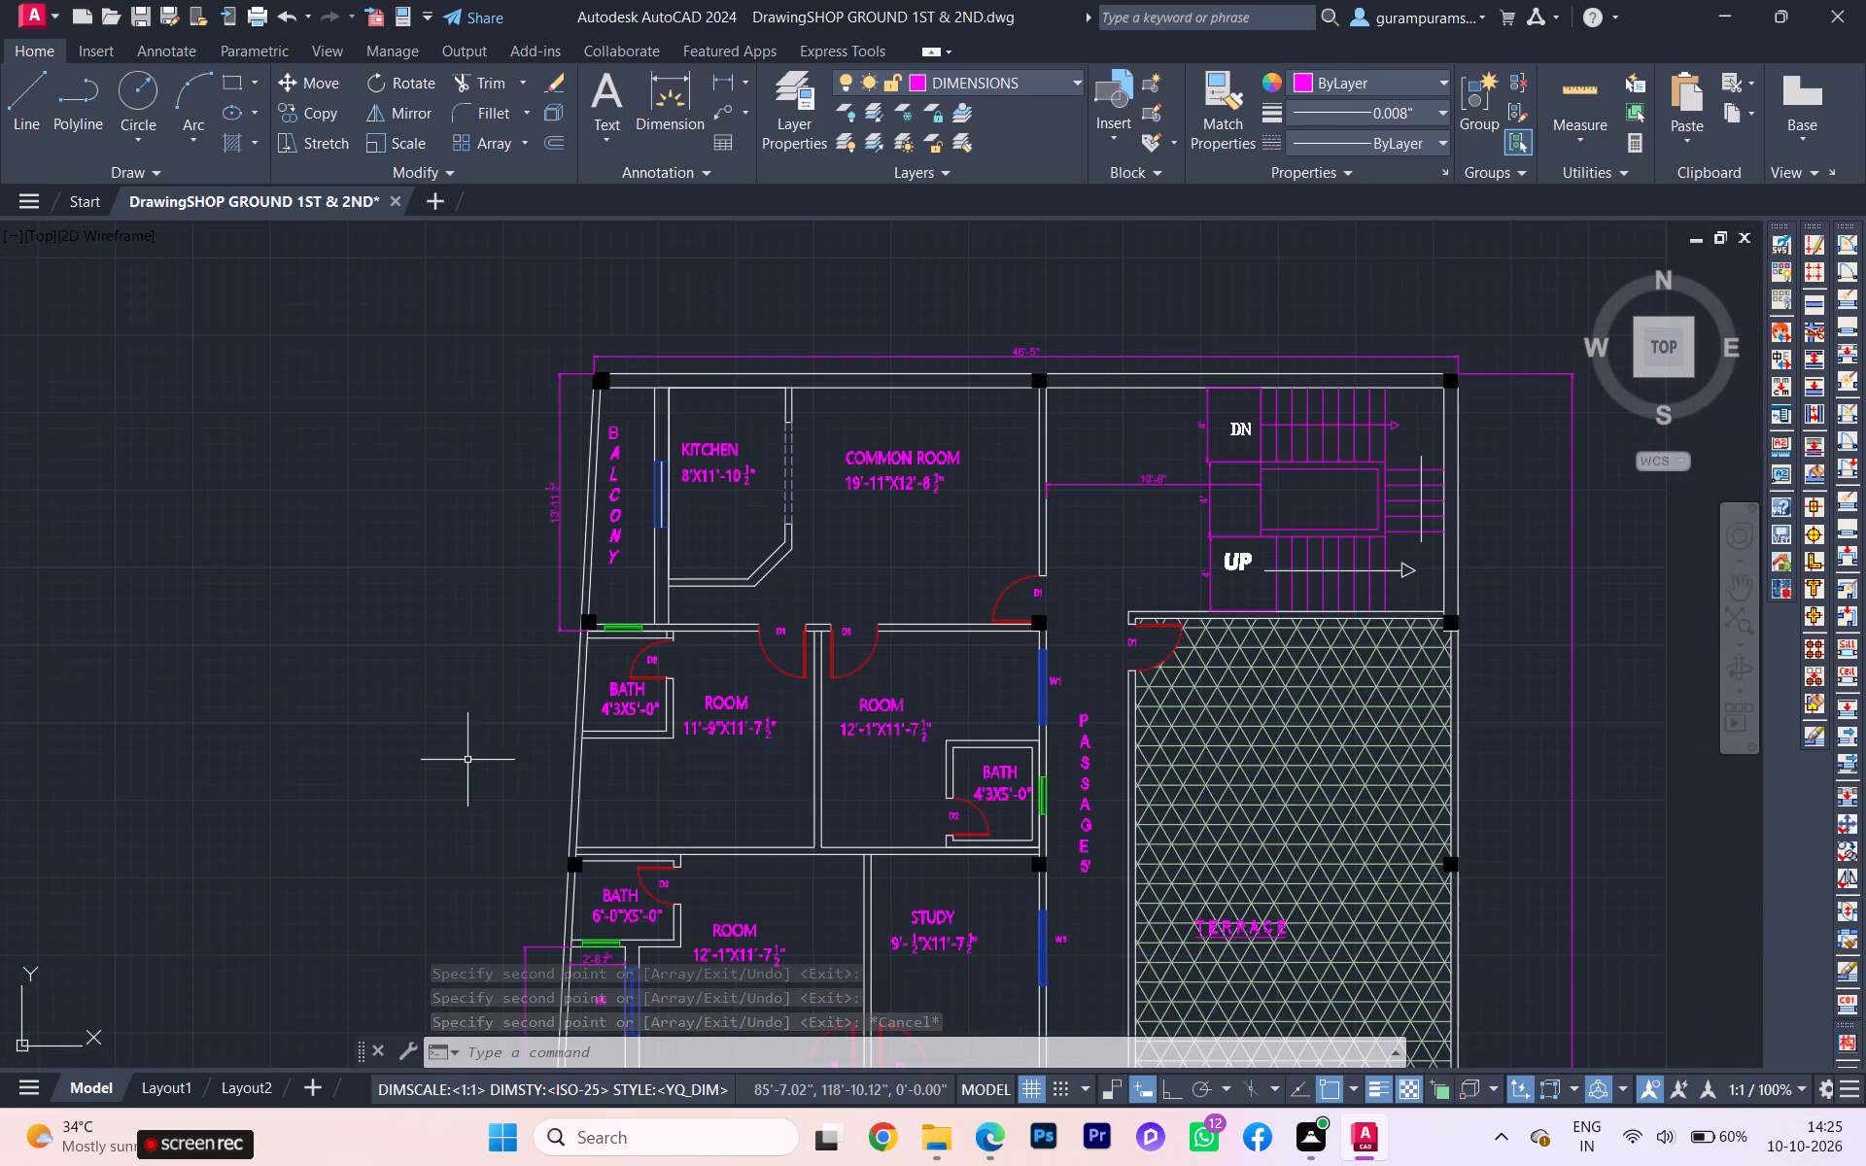
scroll(513, 833, "down", 1)
scroll(723, 914, "up", 1)
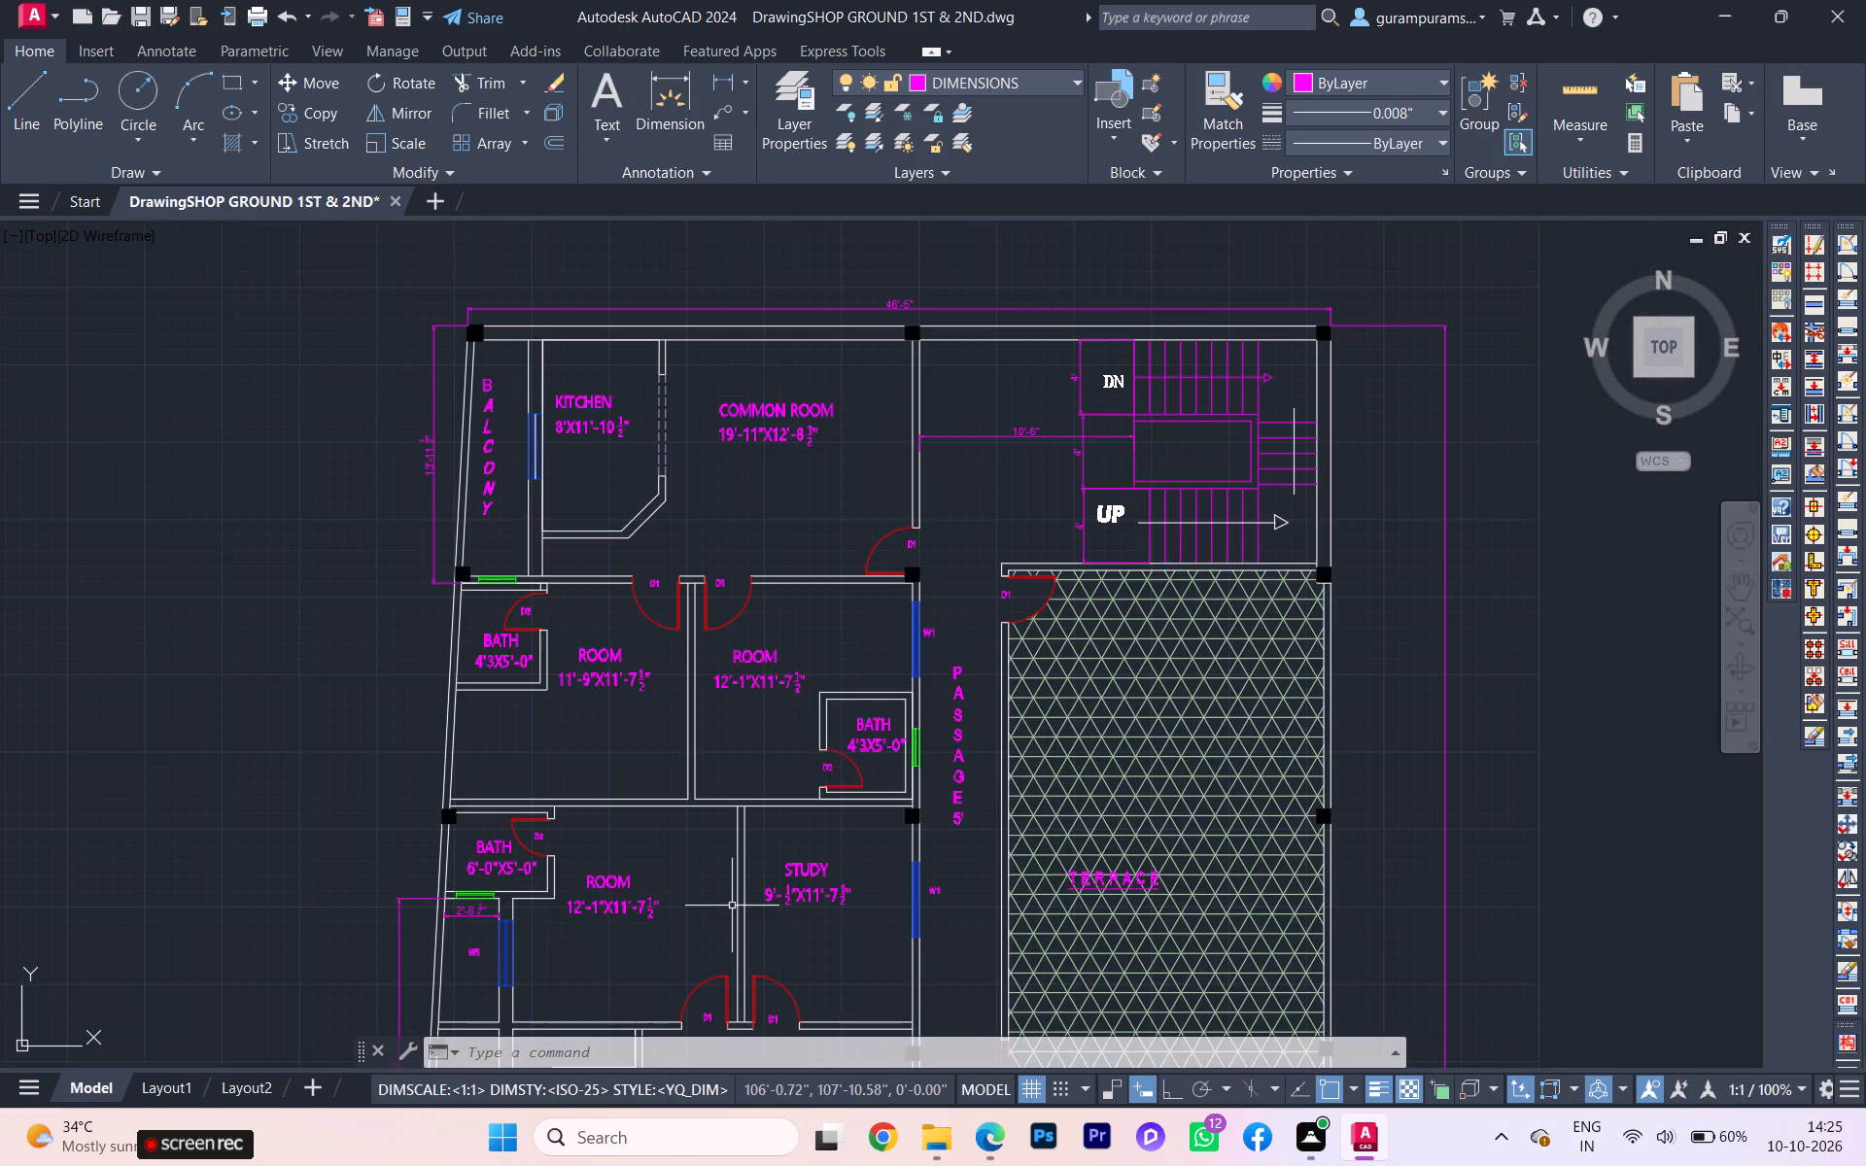
scroll(725, 566, "down", 2)
scroll(710, 921, "up", 2)
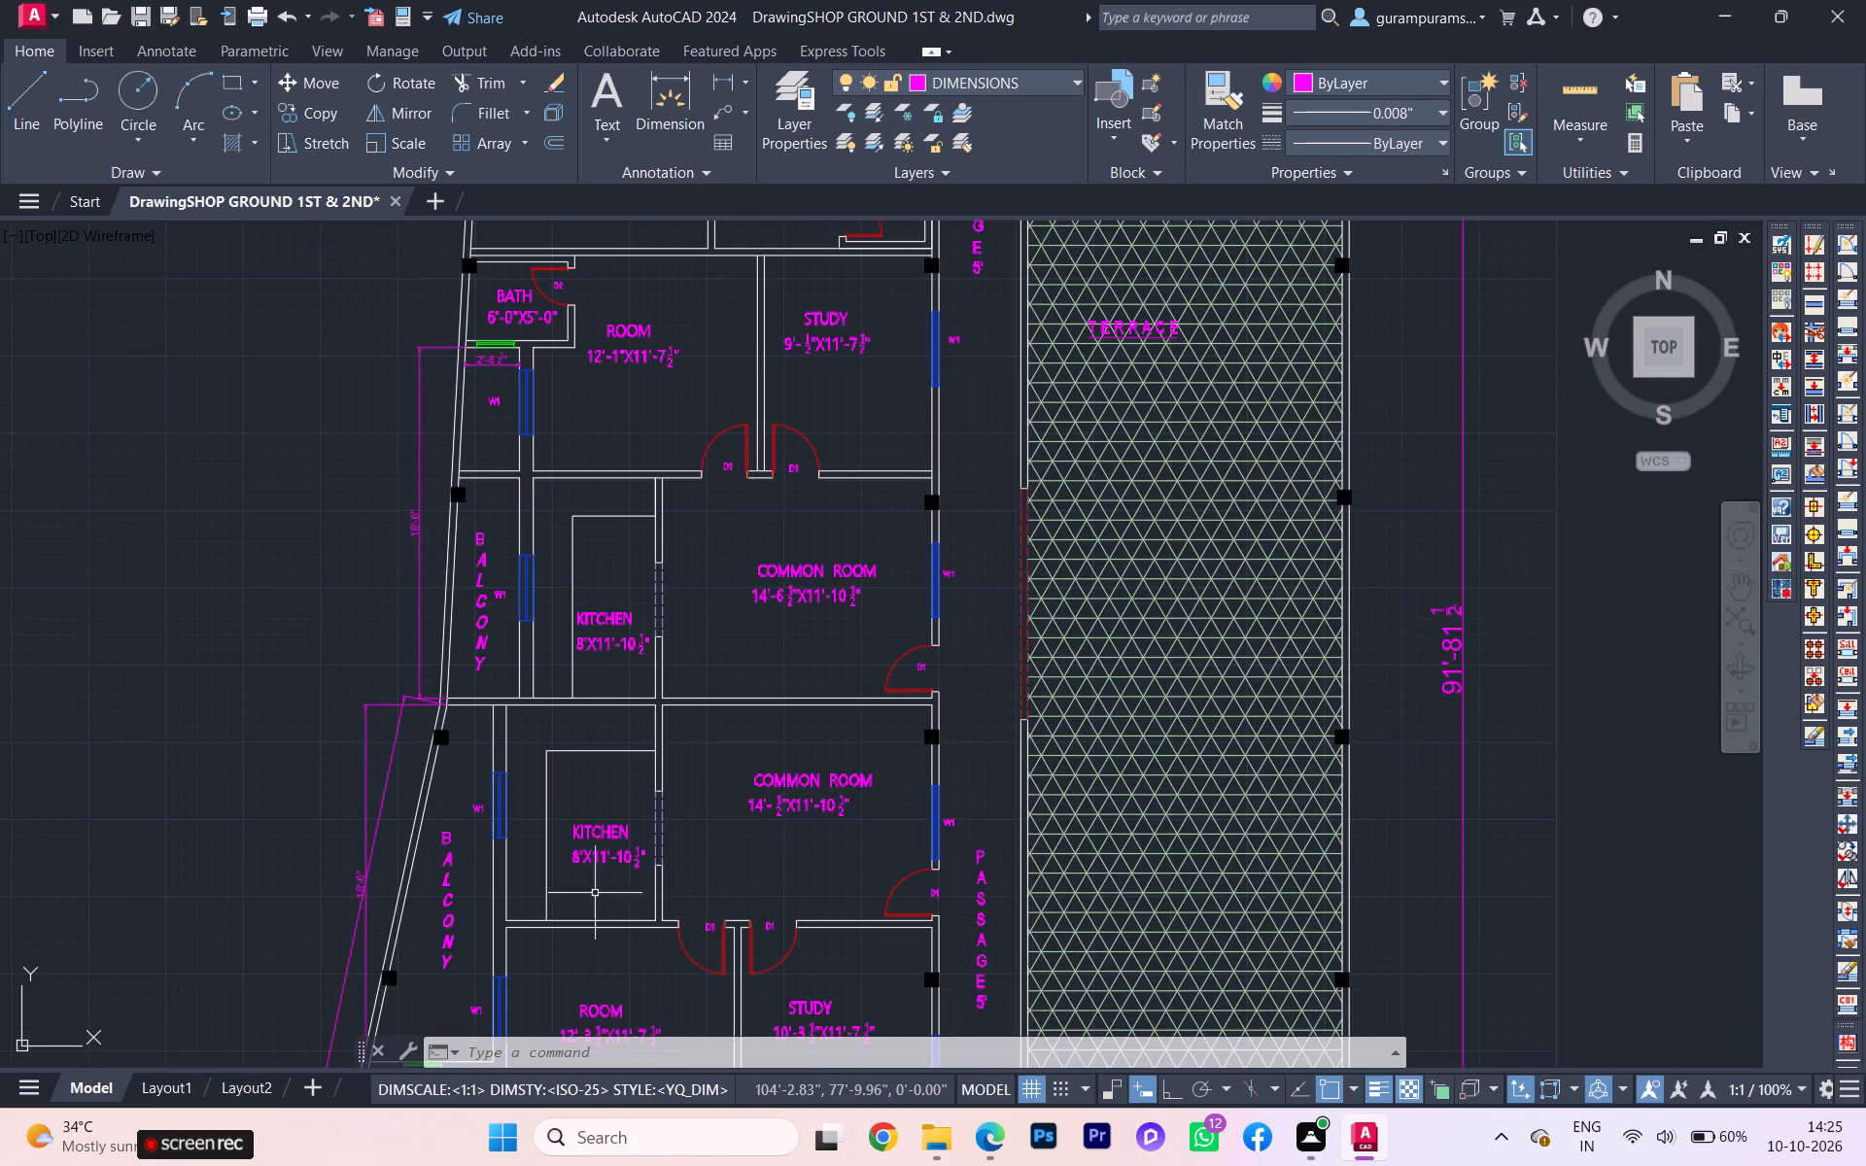
scroll(497, 879, "up", 1)
scroll(395, 874, "down", 1)
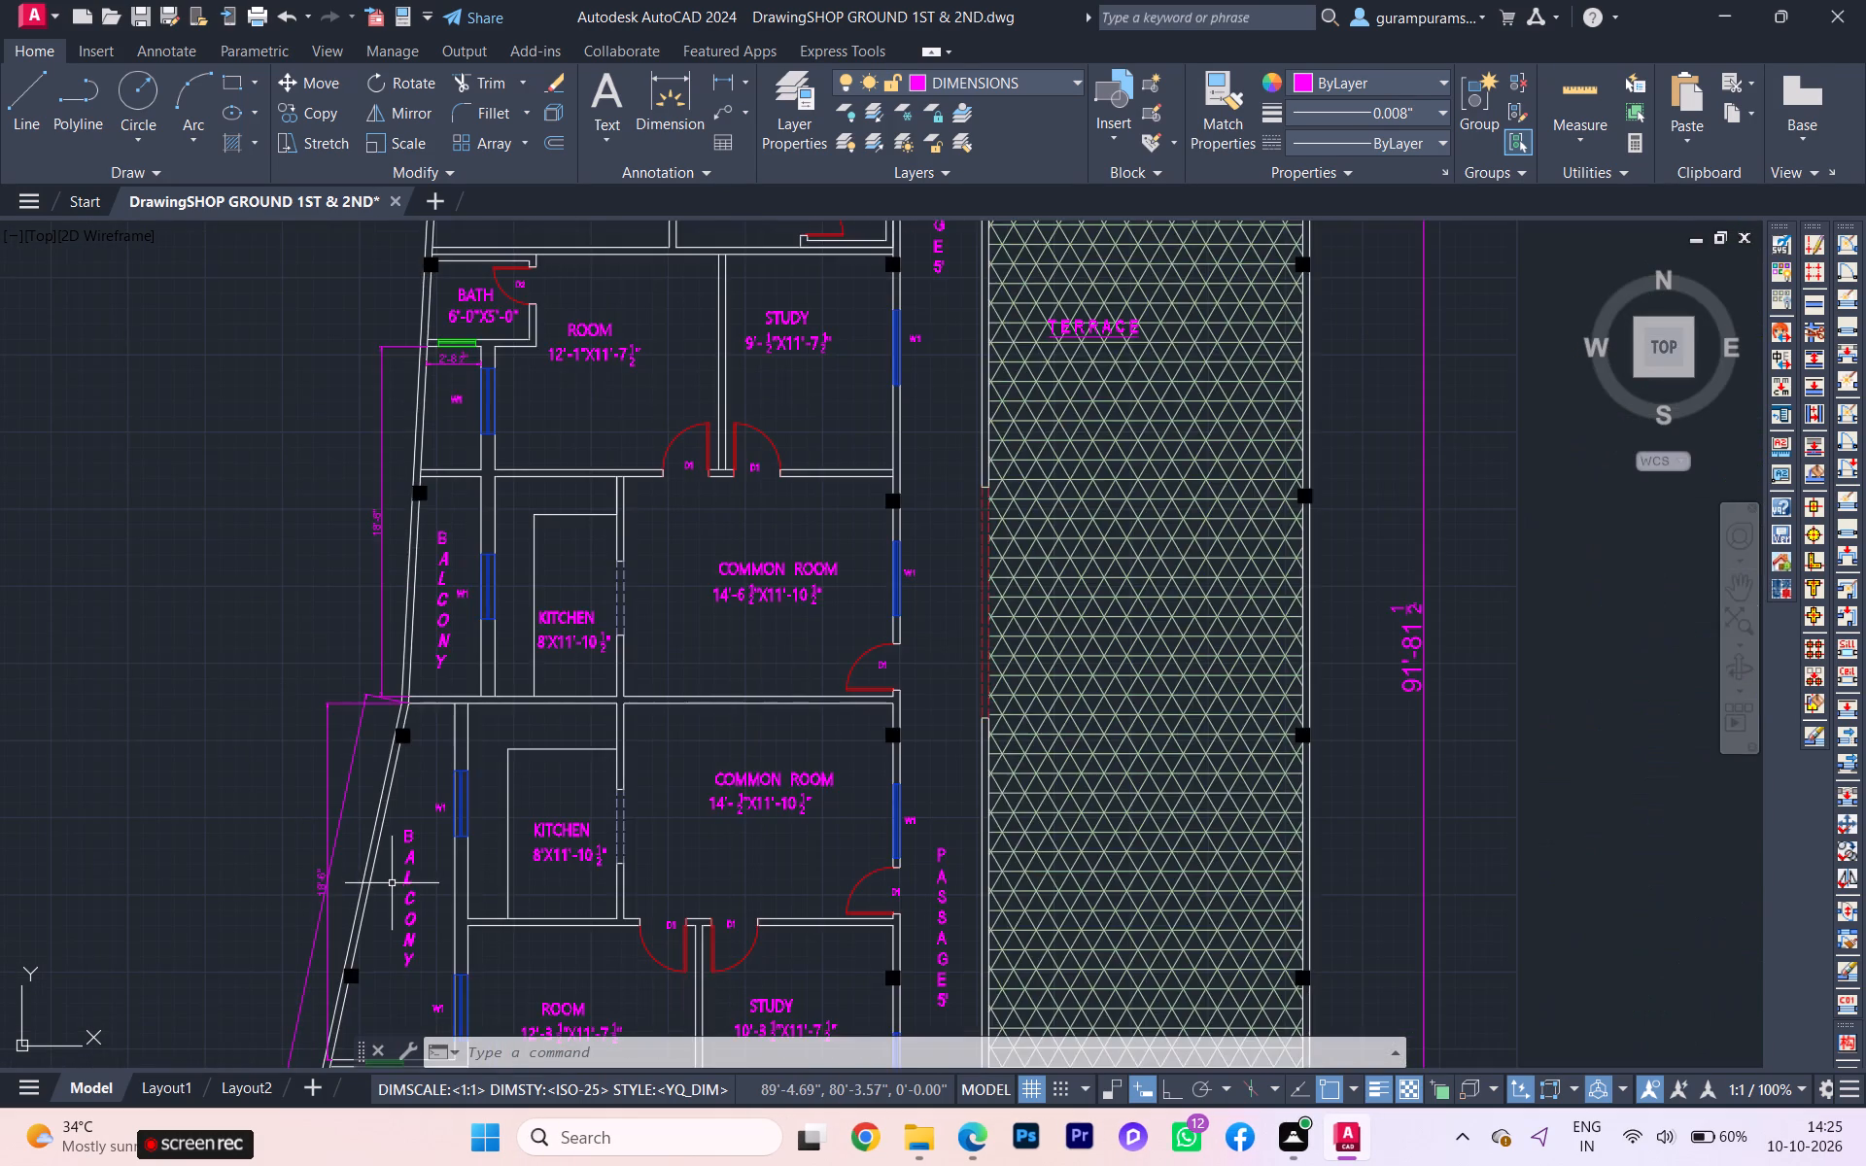
scroll(397, 871, "up", 2)
scroll(401, 862, "down", 2)
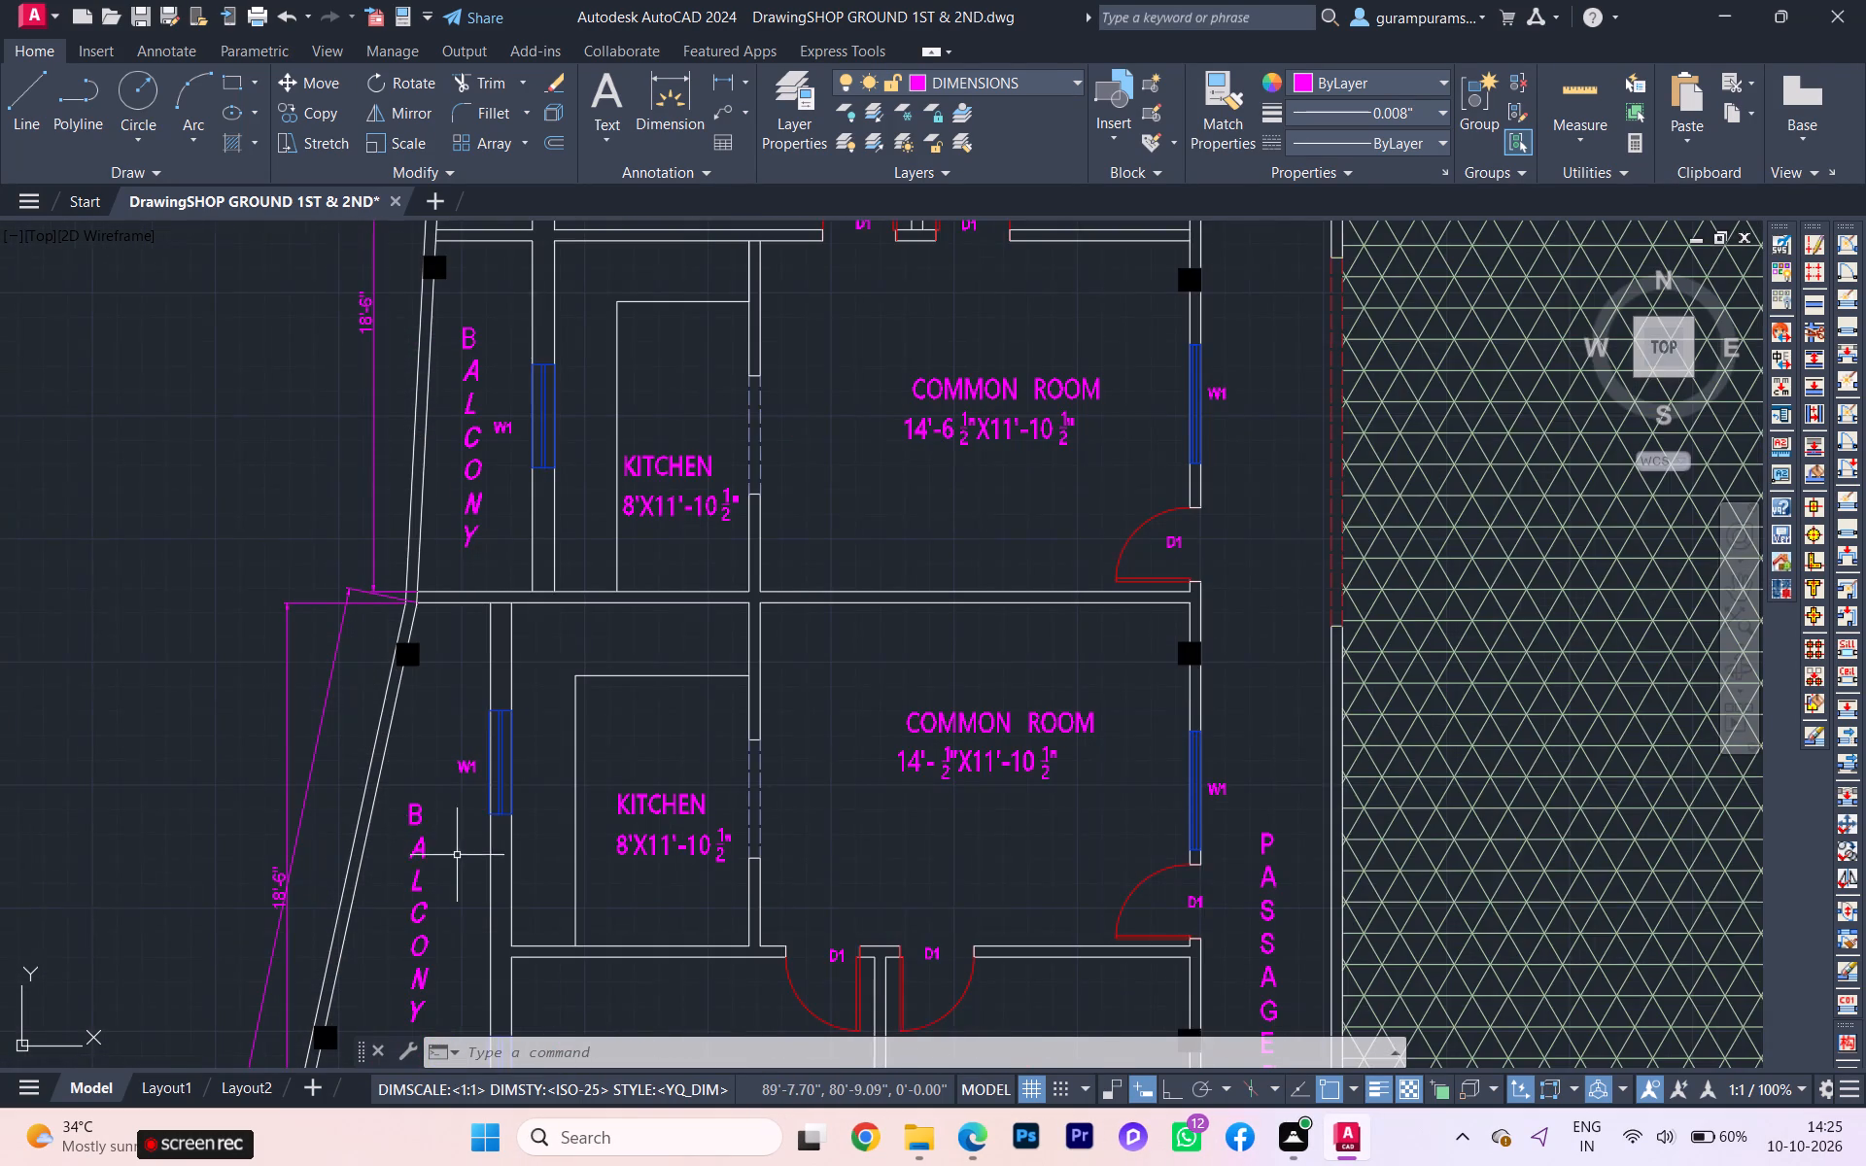
scroll(457, 855, "down", 1)
scroll(564, 932, "down", 1)
middle_click_drag(571, 940, 553, 813)
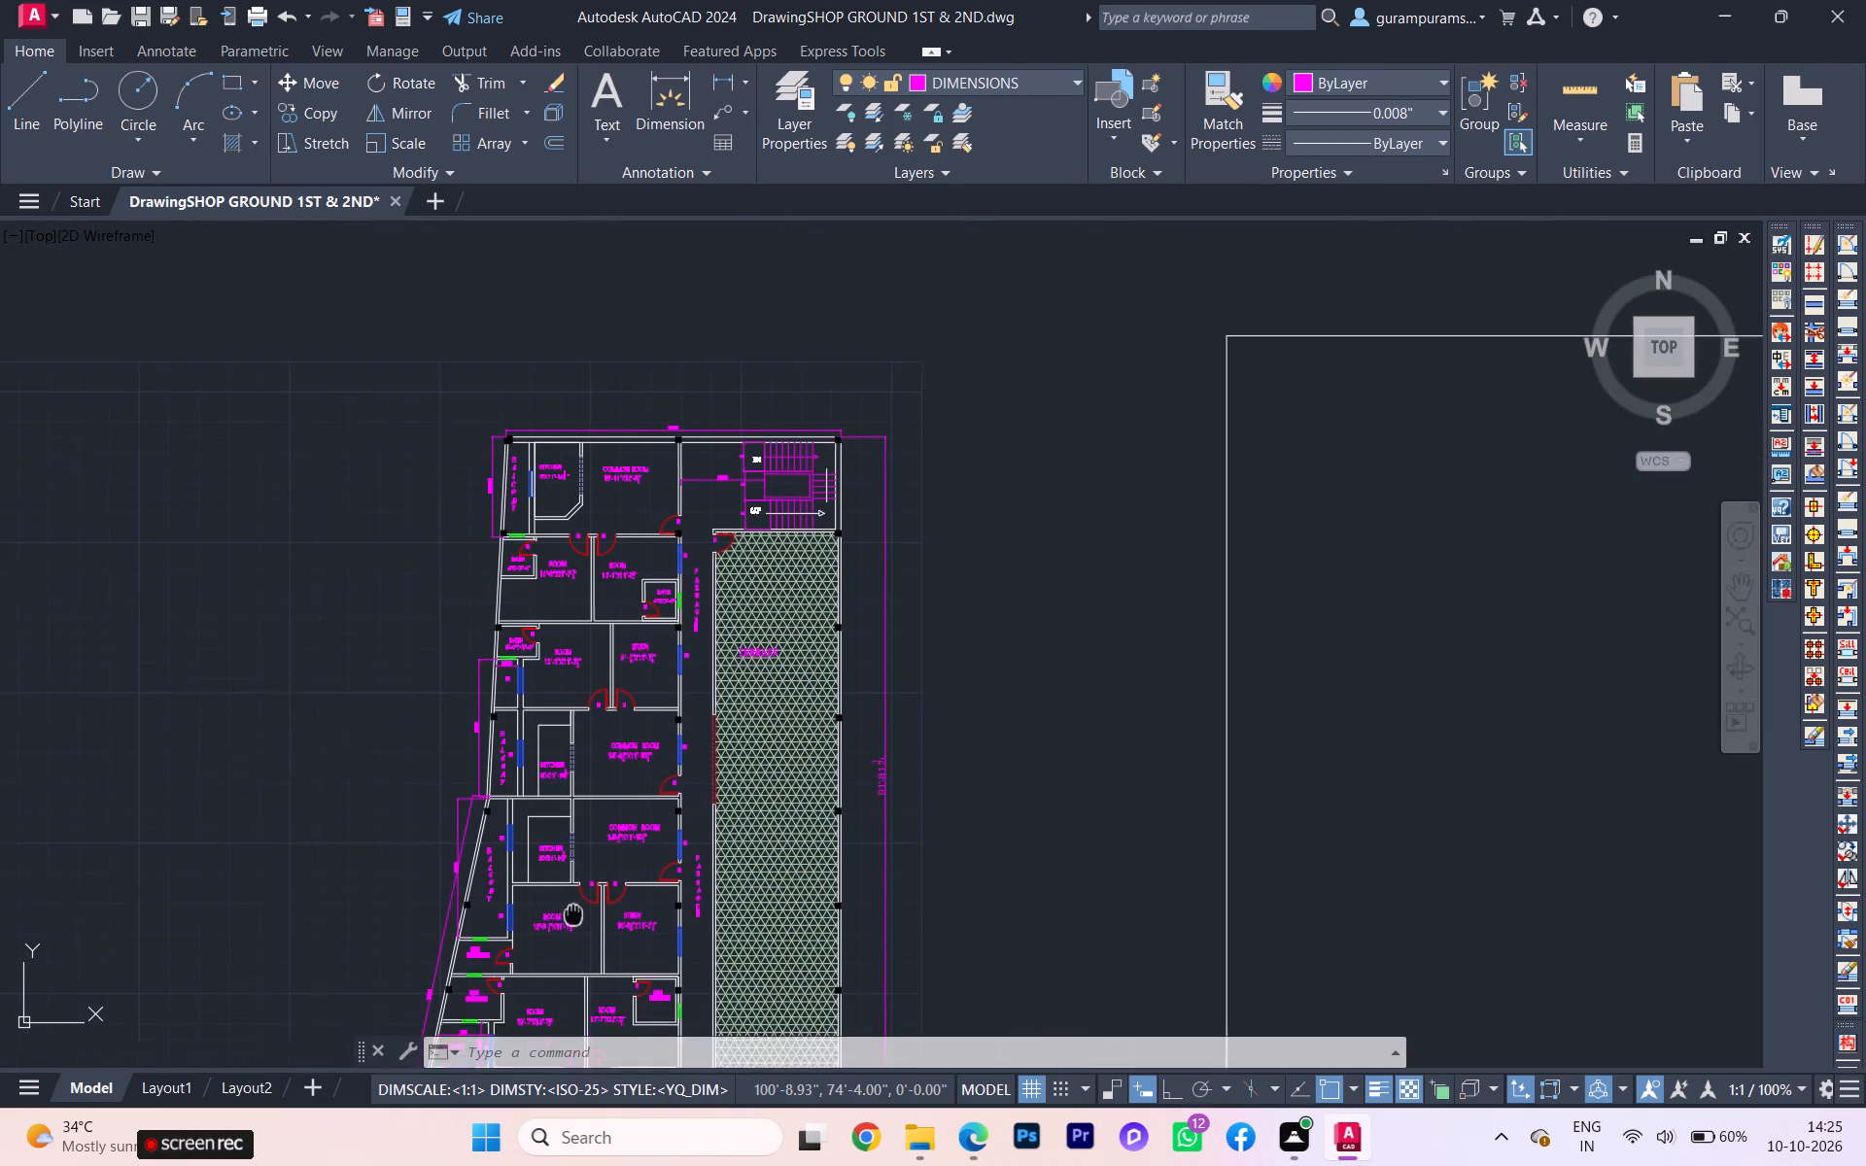
middle_click_drag(553, 813, 558, 714)
scroll(551, 823, "up", 1)
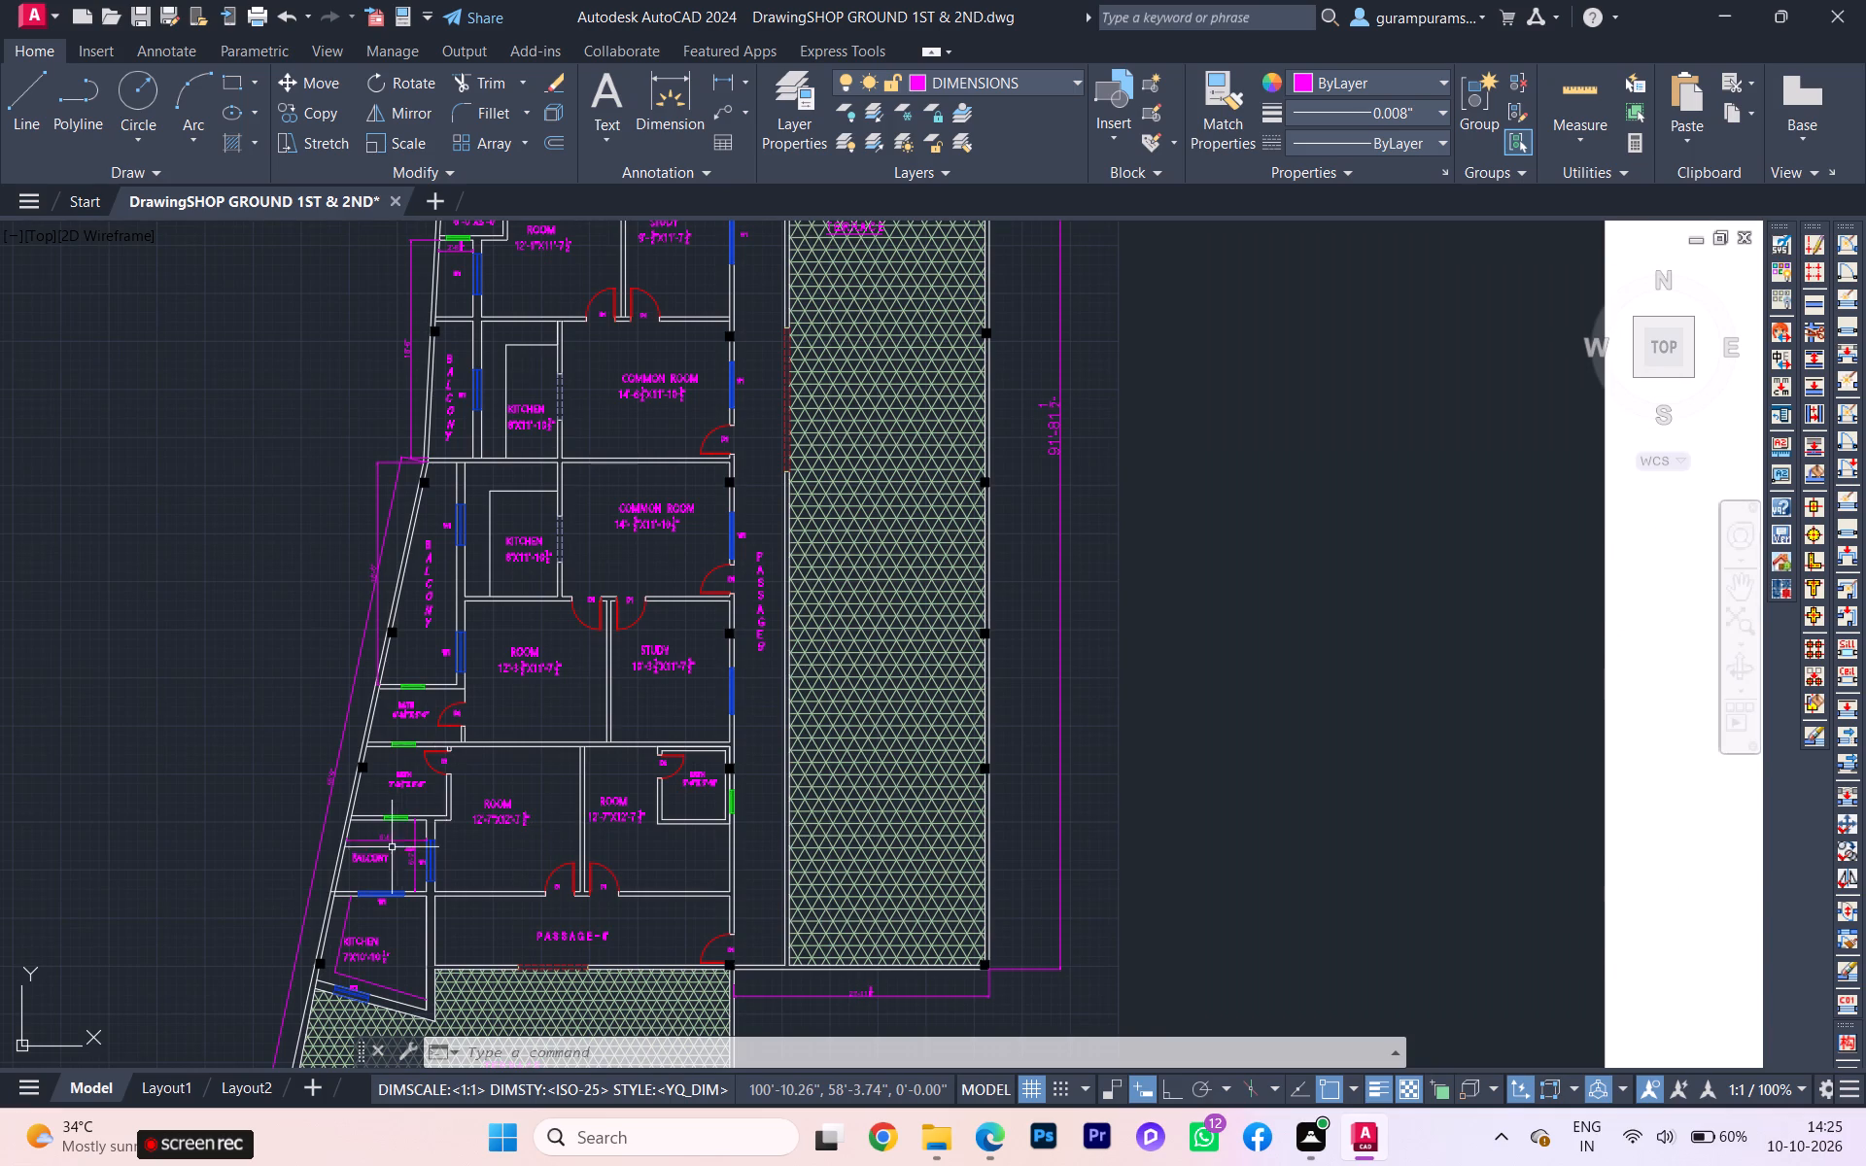
scroll(384, 850, "down", 2)
scroll(1140, 686, "up", 1)
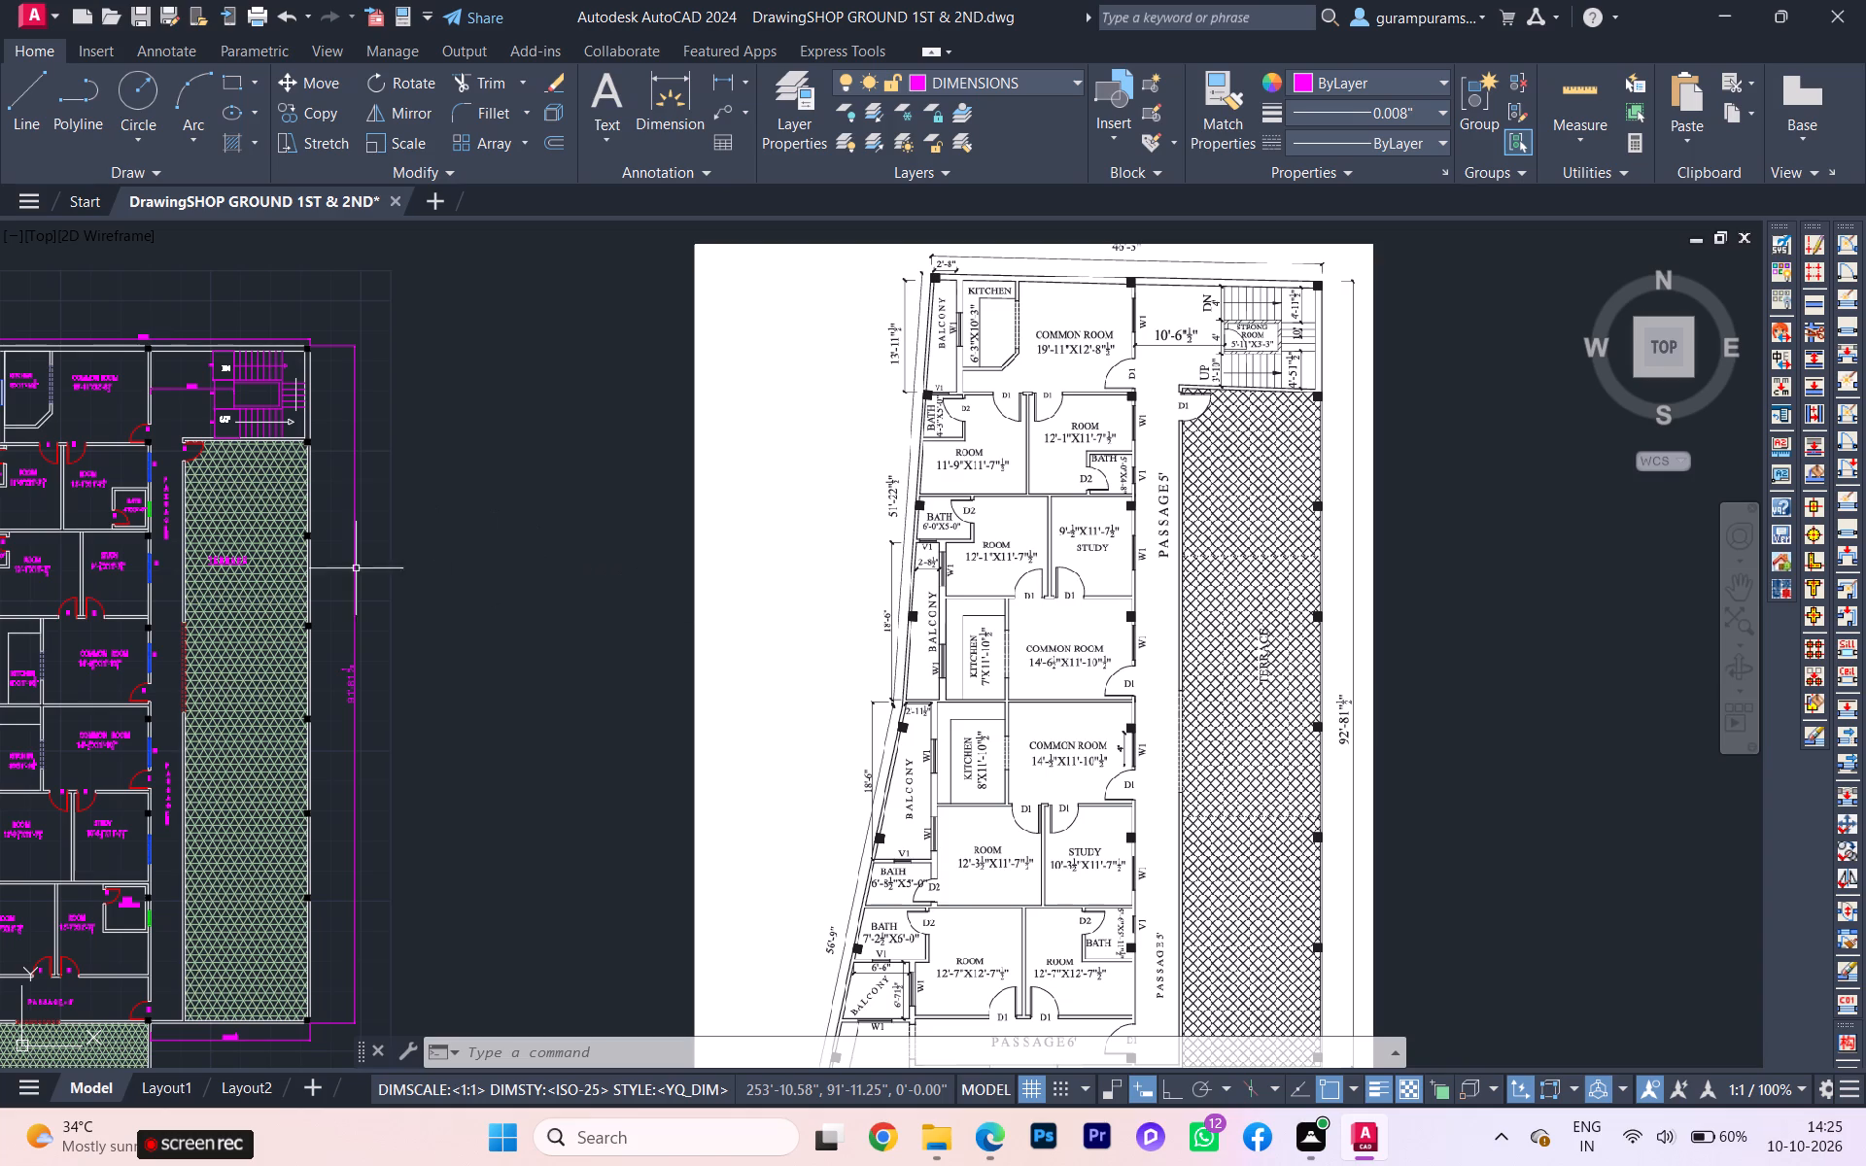
Hatch the band around the central stairwell between the UP and DN flights with pattern ANSI32 at scale 0.5.
scroll(190, 436, "up", 1)
scroll(277, 408, "up", 1)
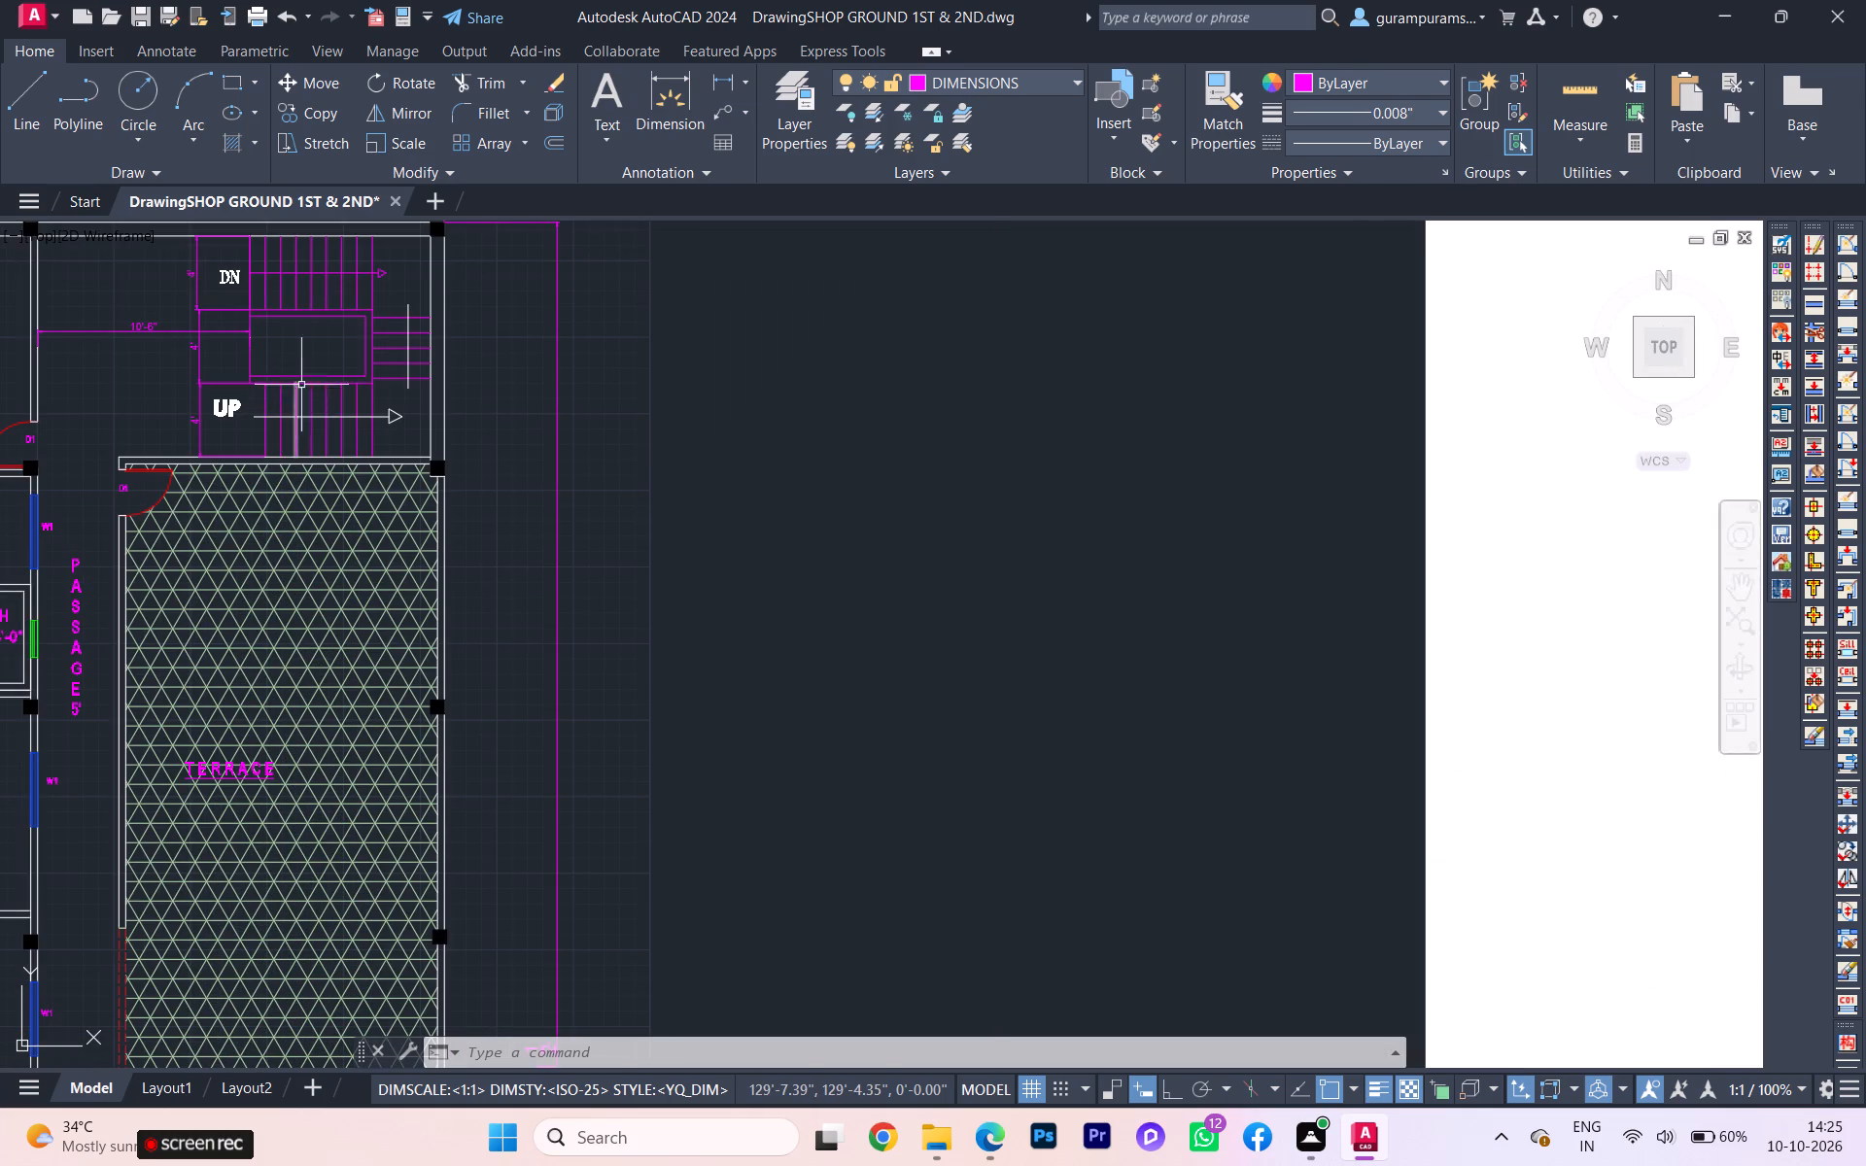
left_click(310, 371)
left_click(302, 382)
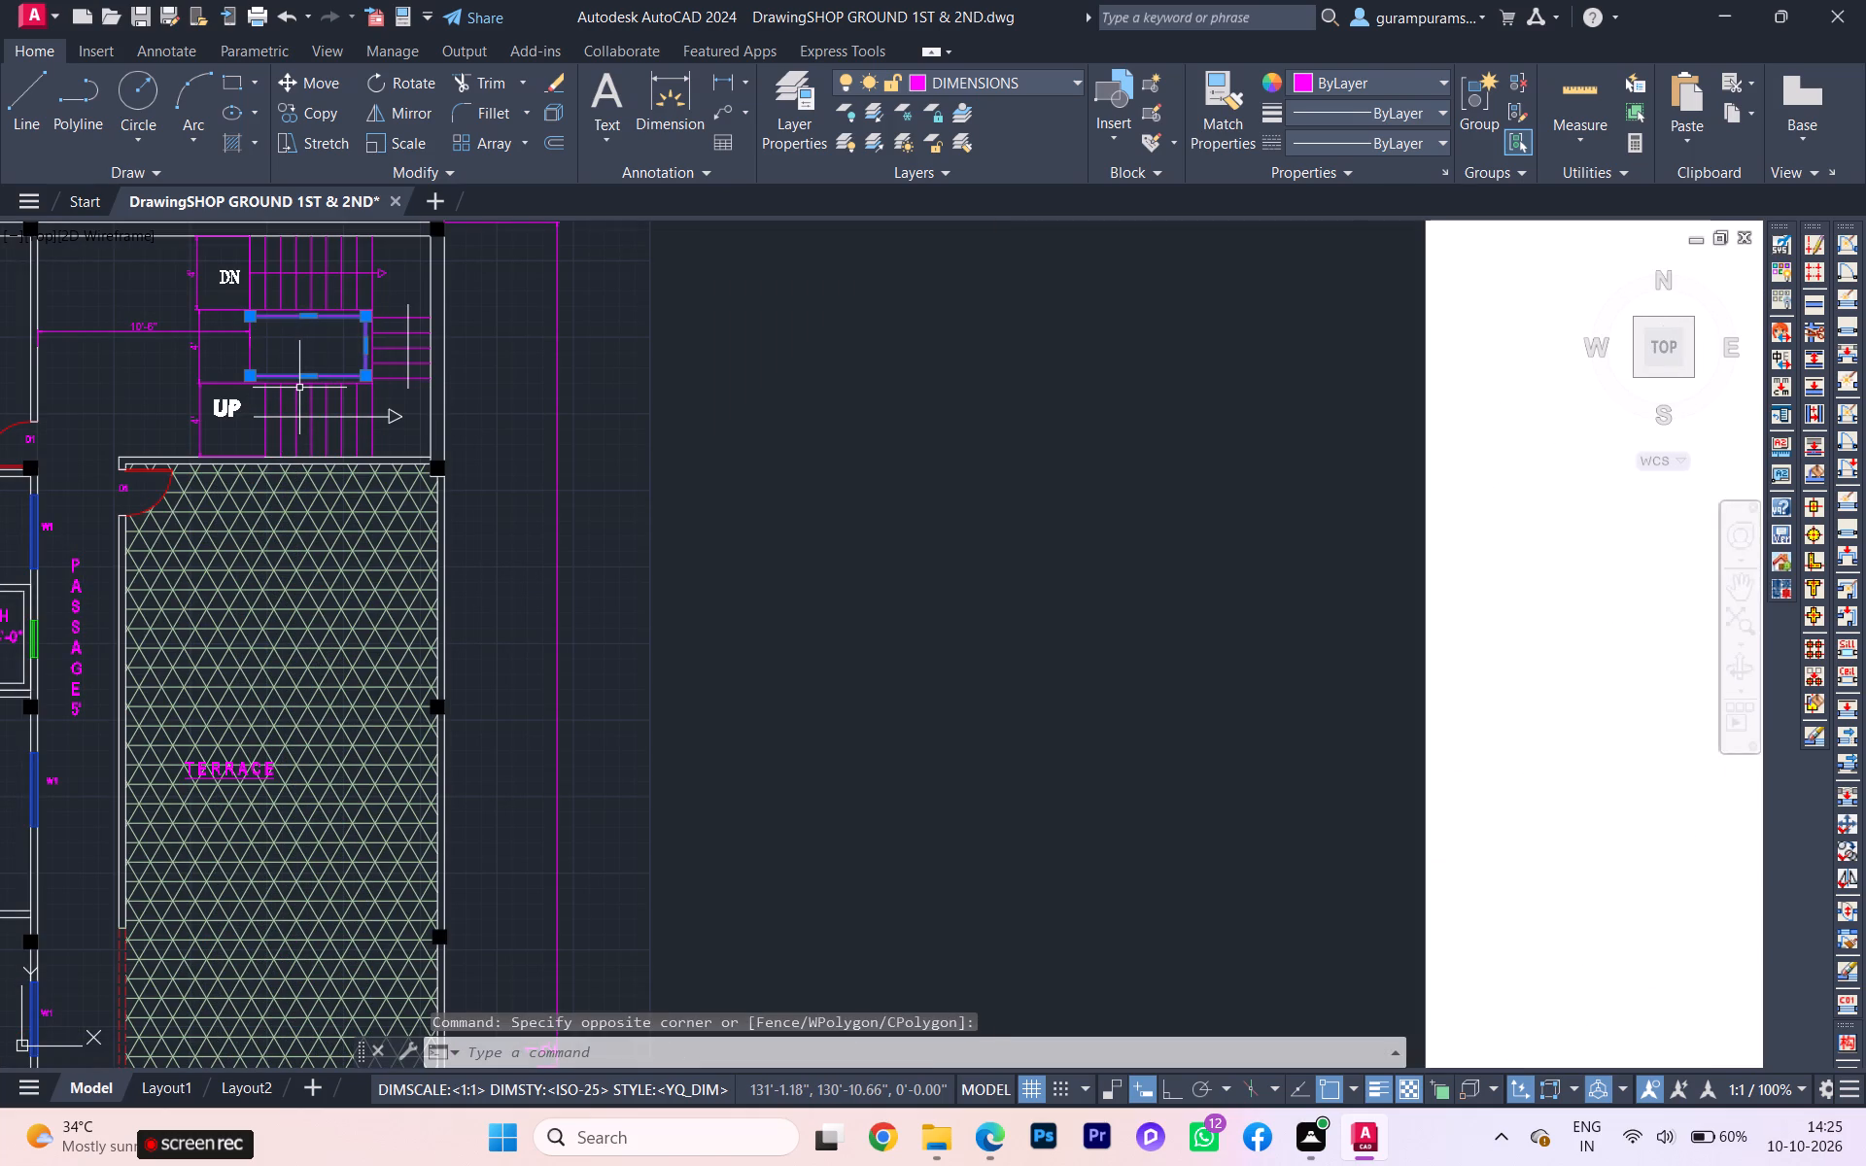
key("Escape")
key("h")
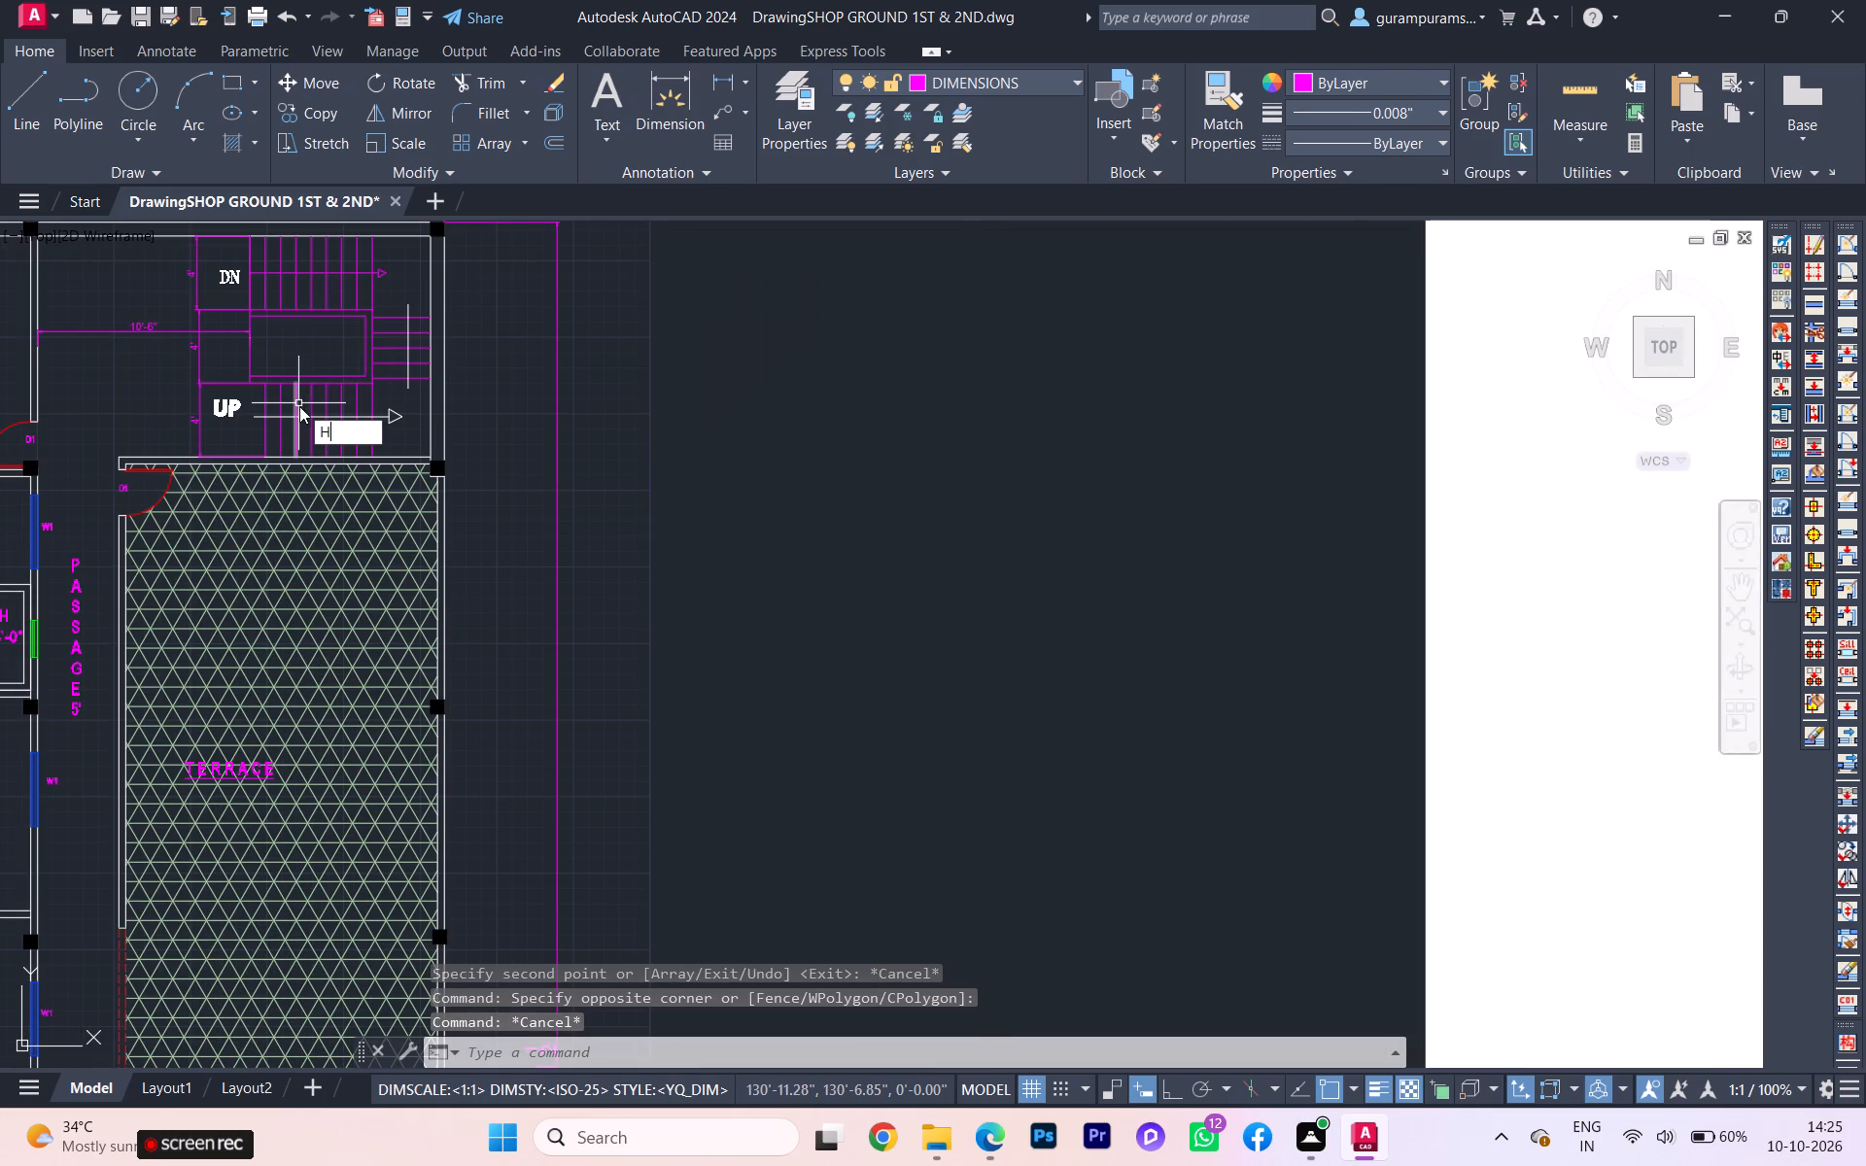
key("Return")
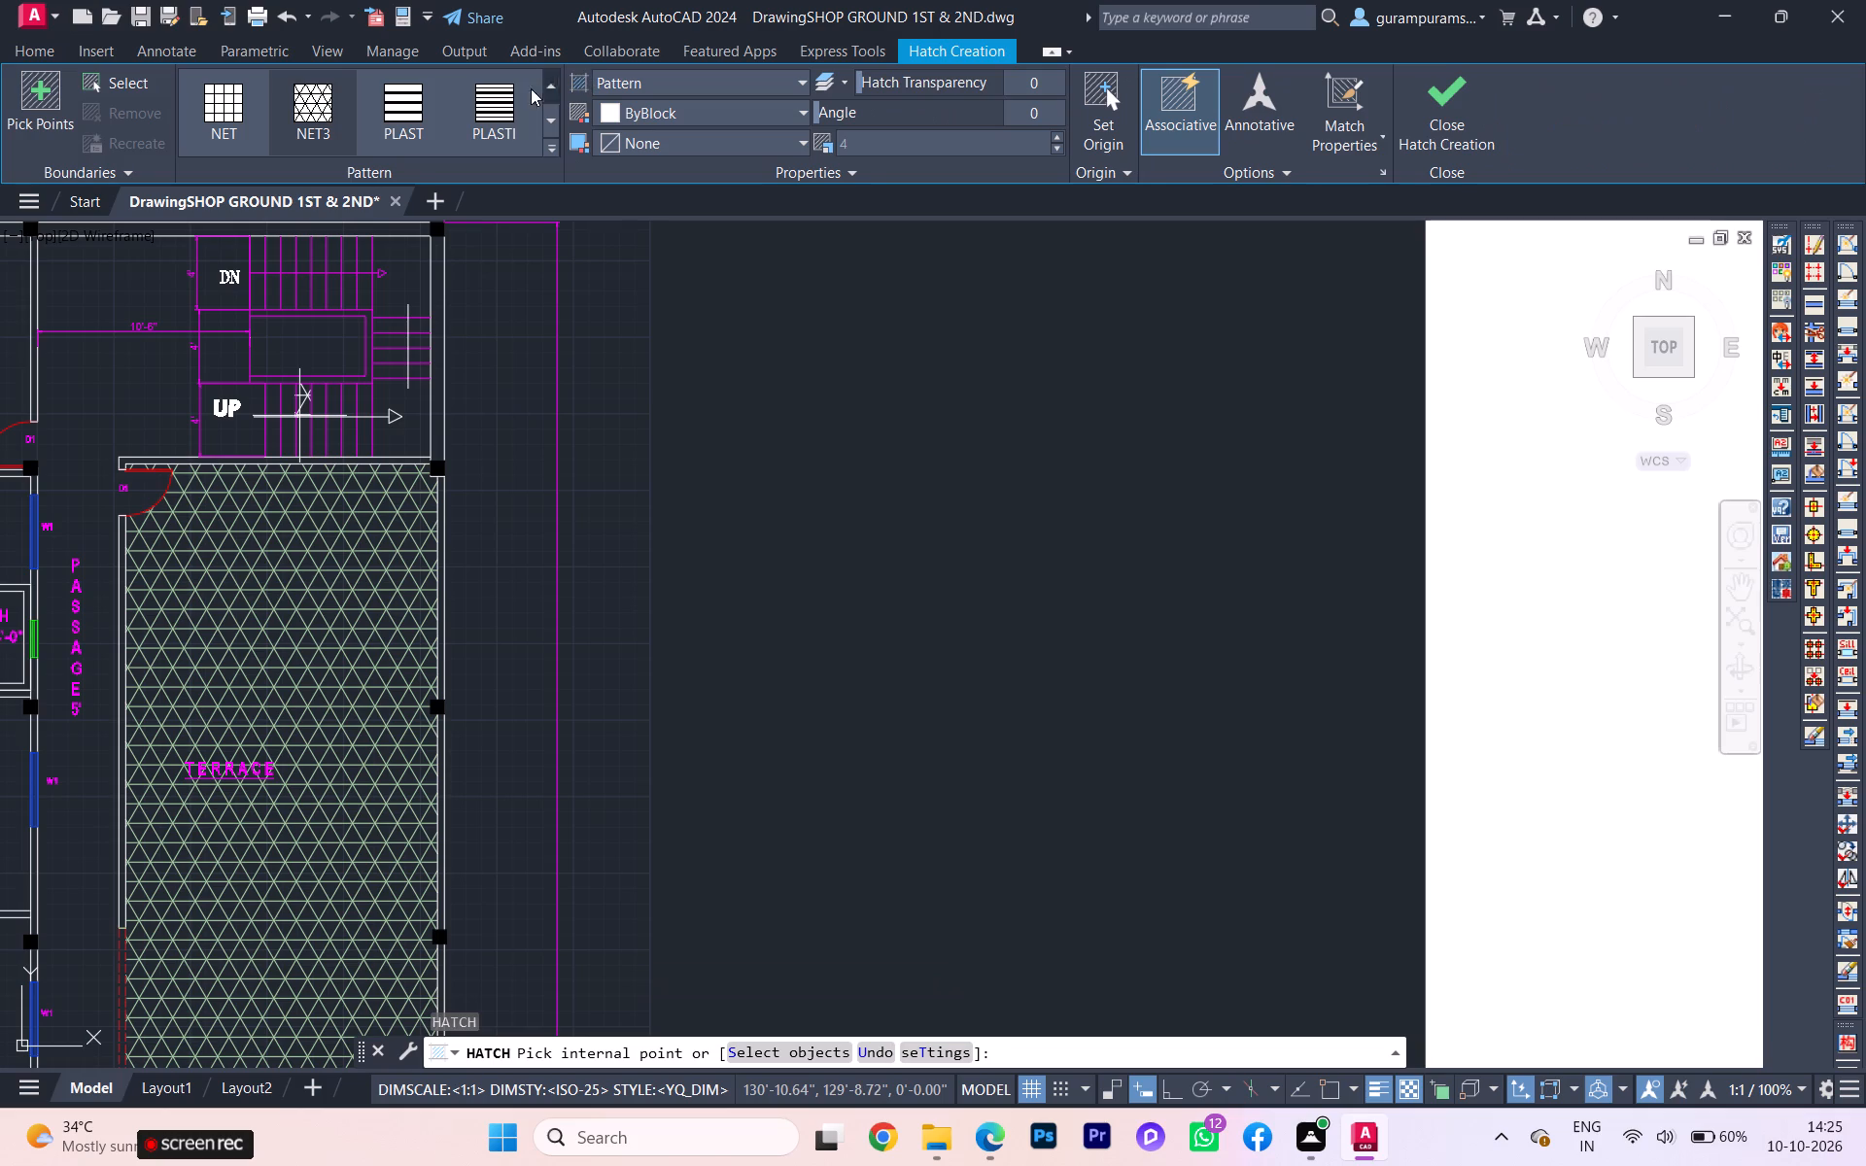
triple_click(546, 87)
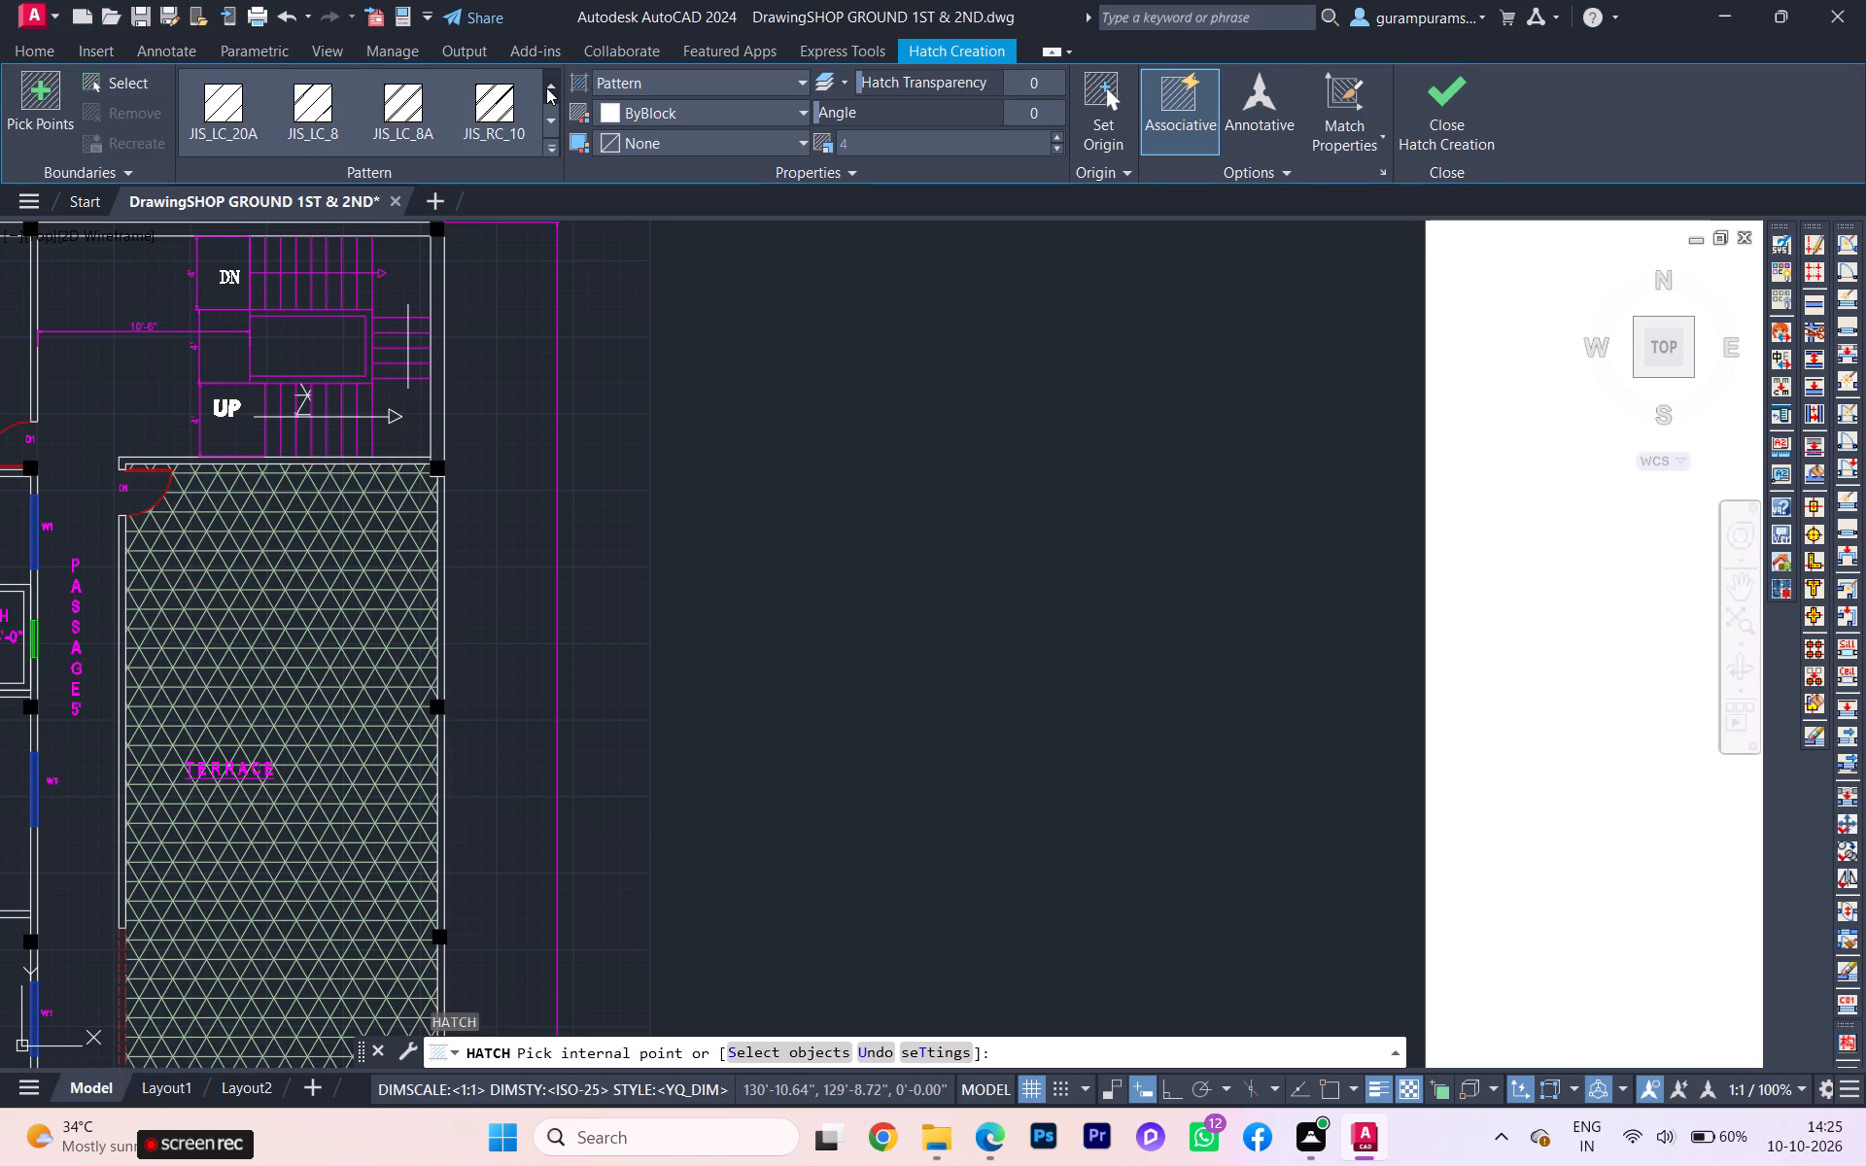
double_click(546, 87)
triple_click(546, 87)
left_click(546, 87)
double_click(546, 87)
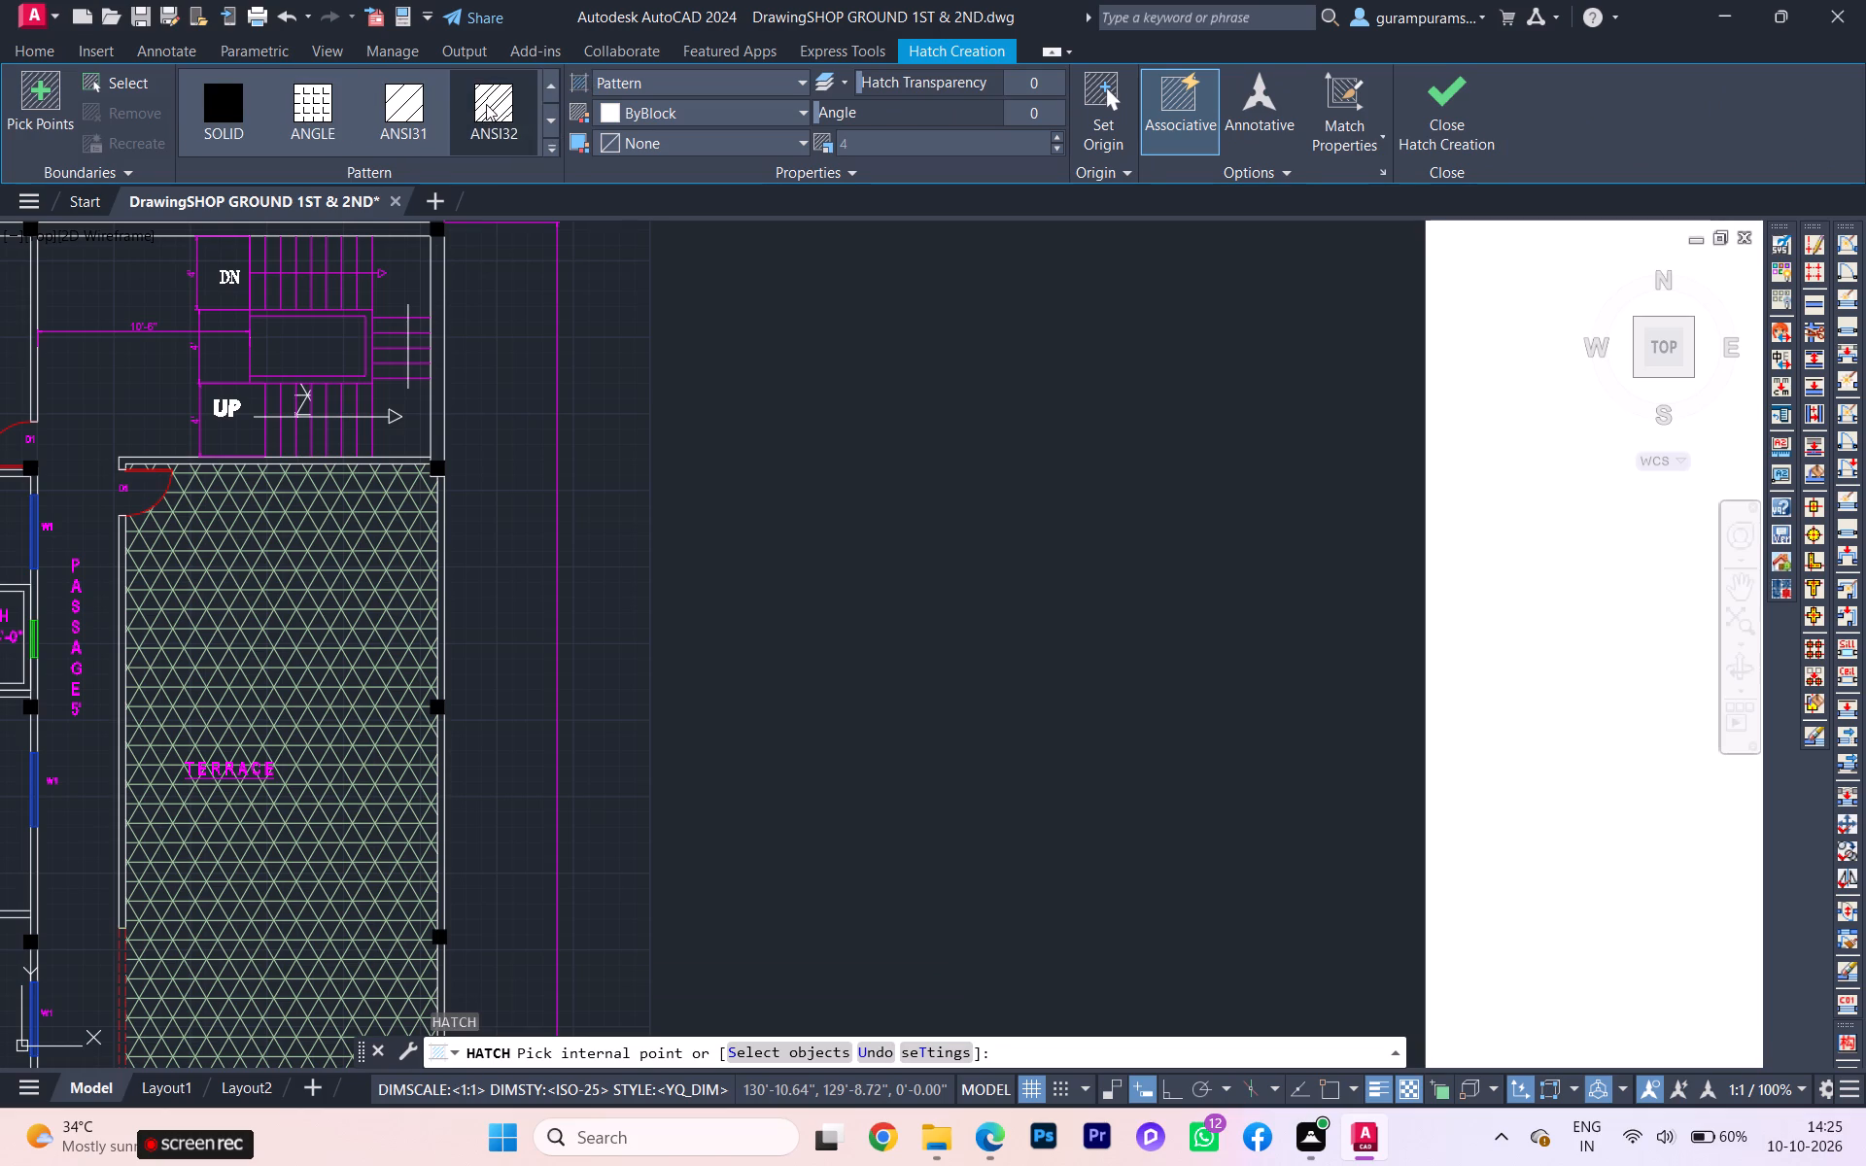
left_click(486, 104)
scroll(324, 303, "up", 2)
scroll(249, 495, "up", 3)
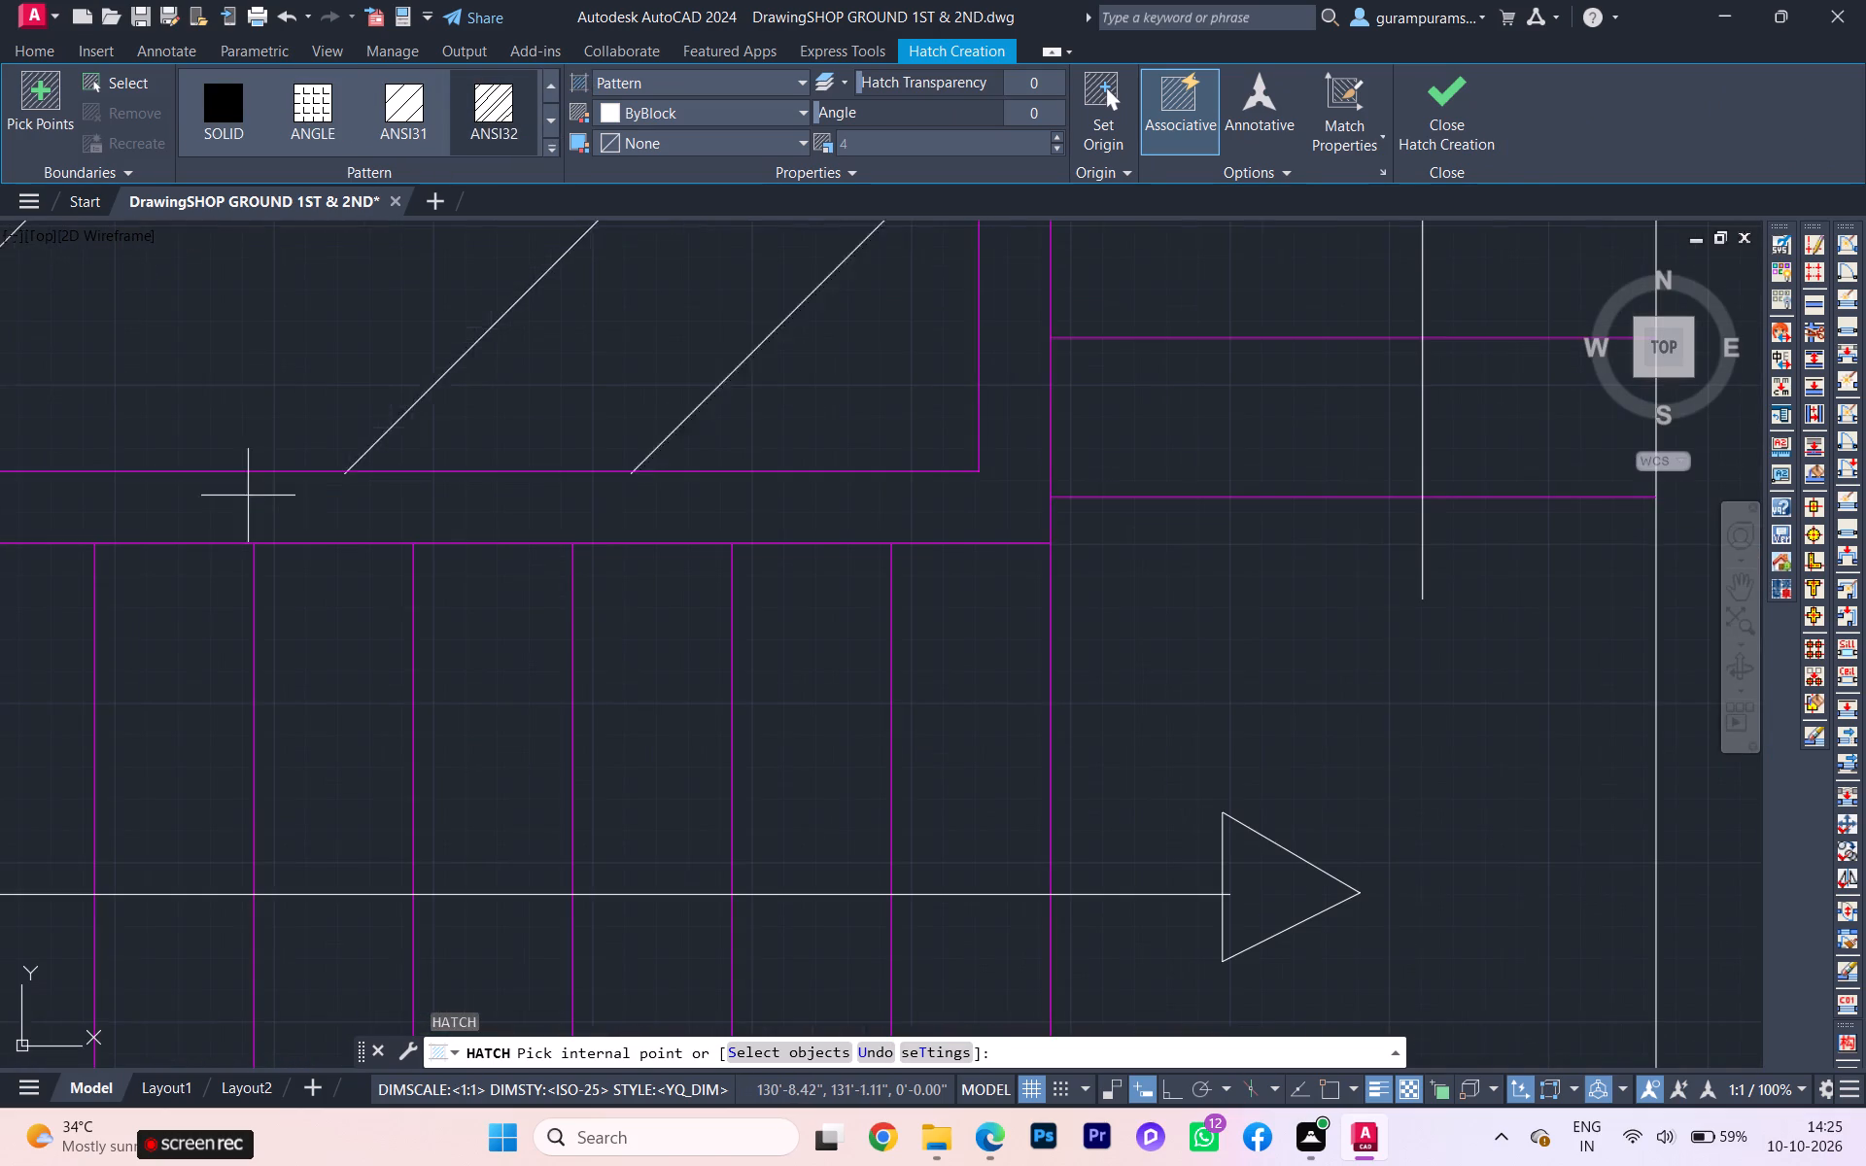
left_click(860, 142)
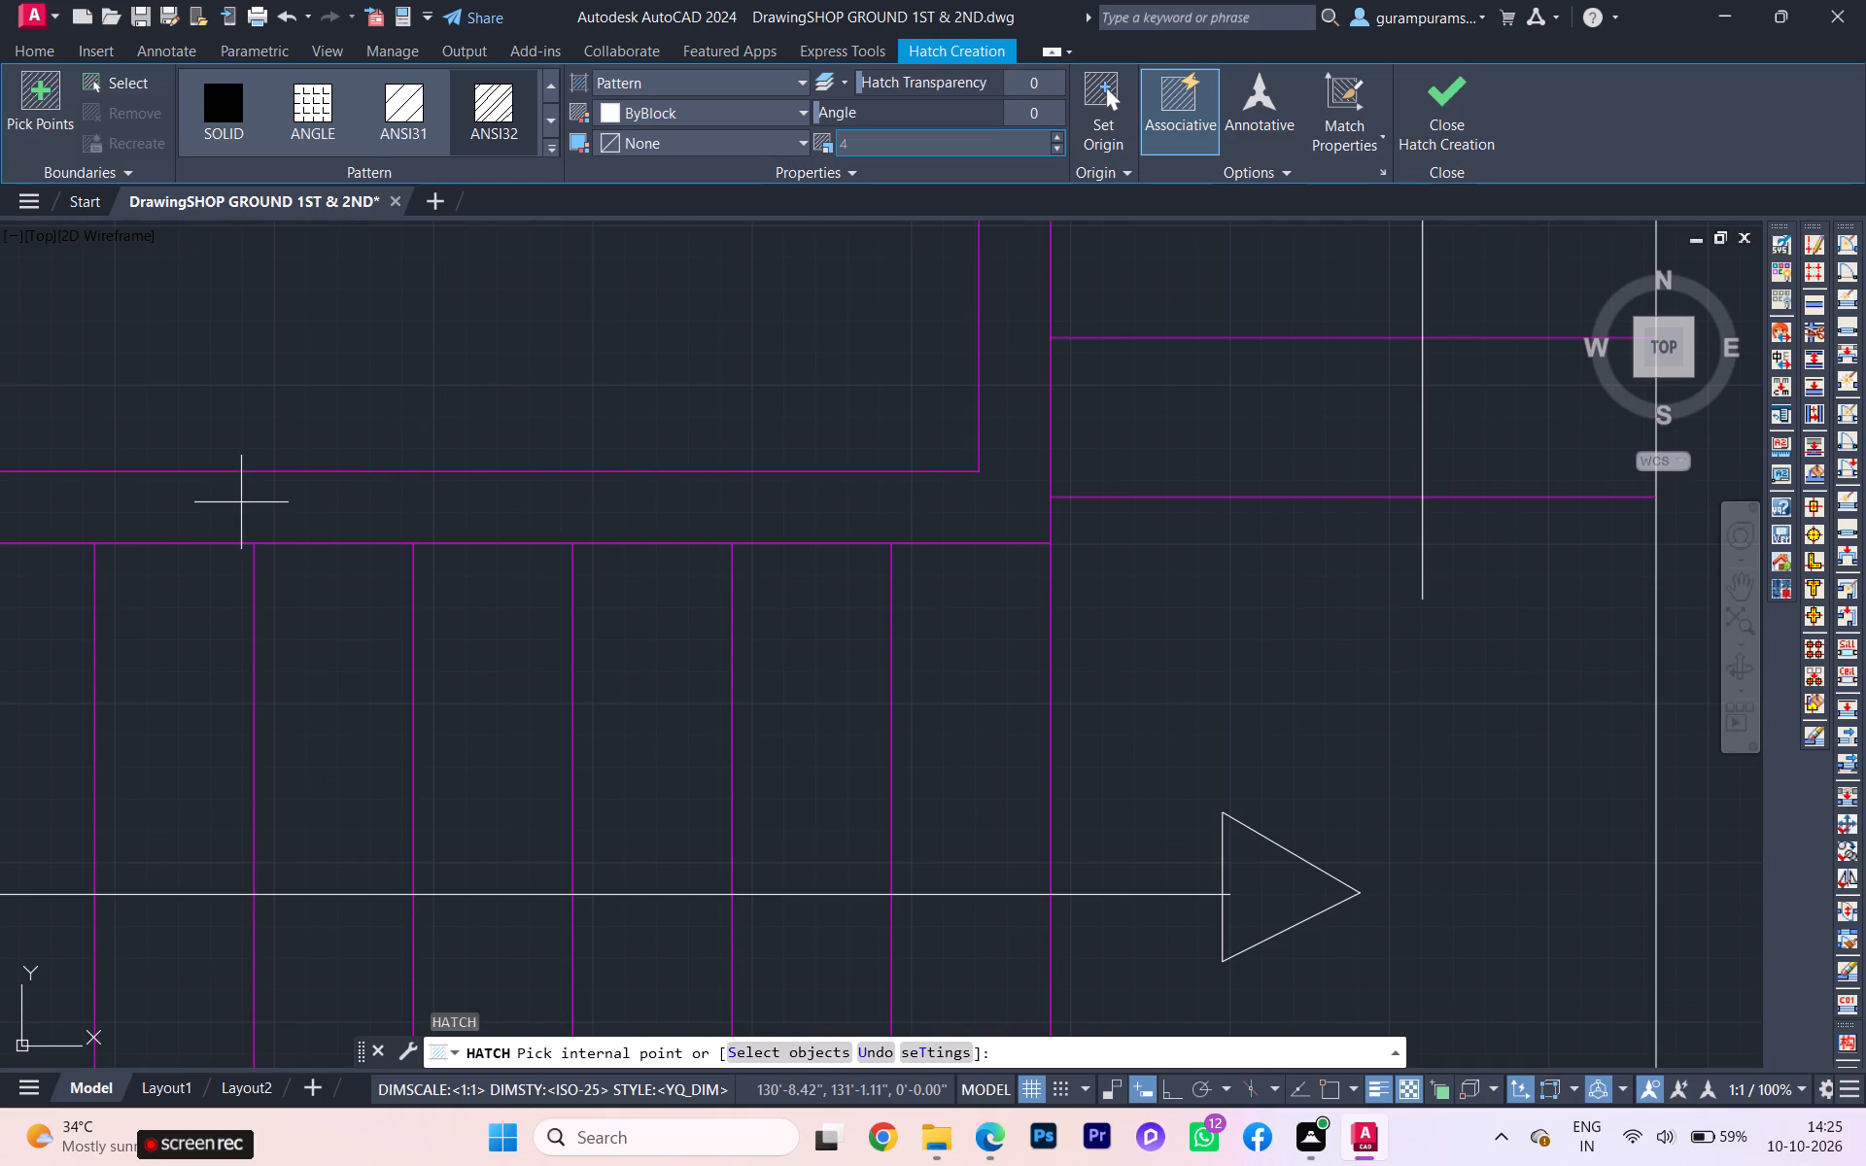
type("10")
key("BackSpace")
key("BackSpace")
type("0.")
type("50")
left_click(546, 513)
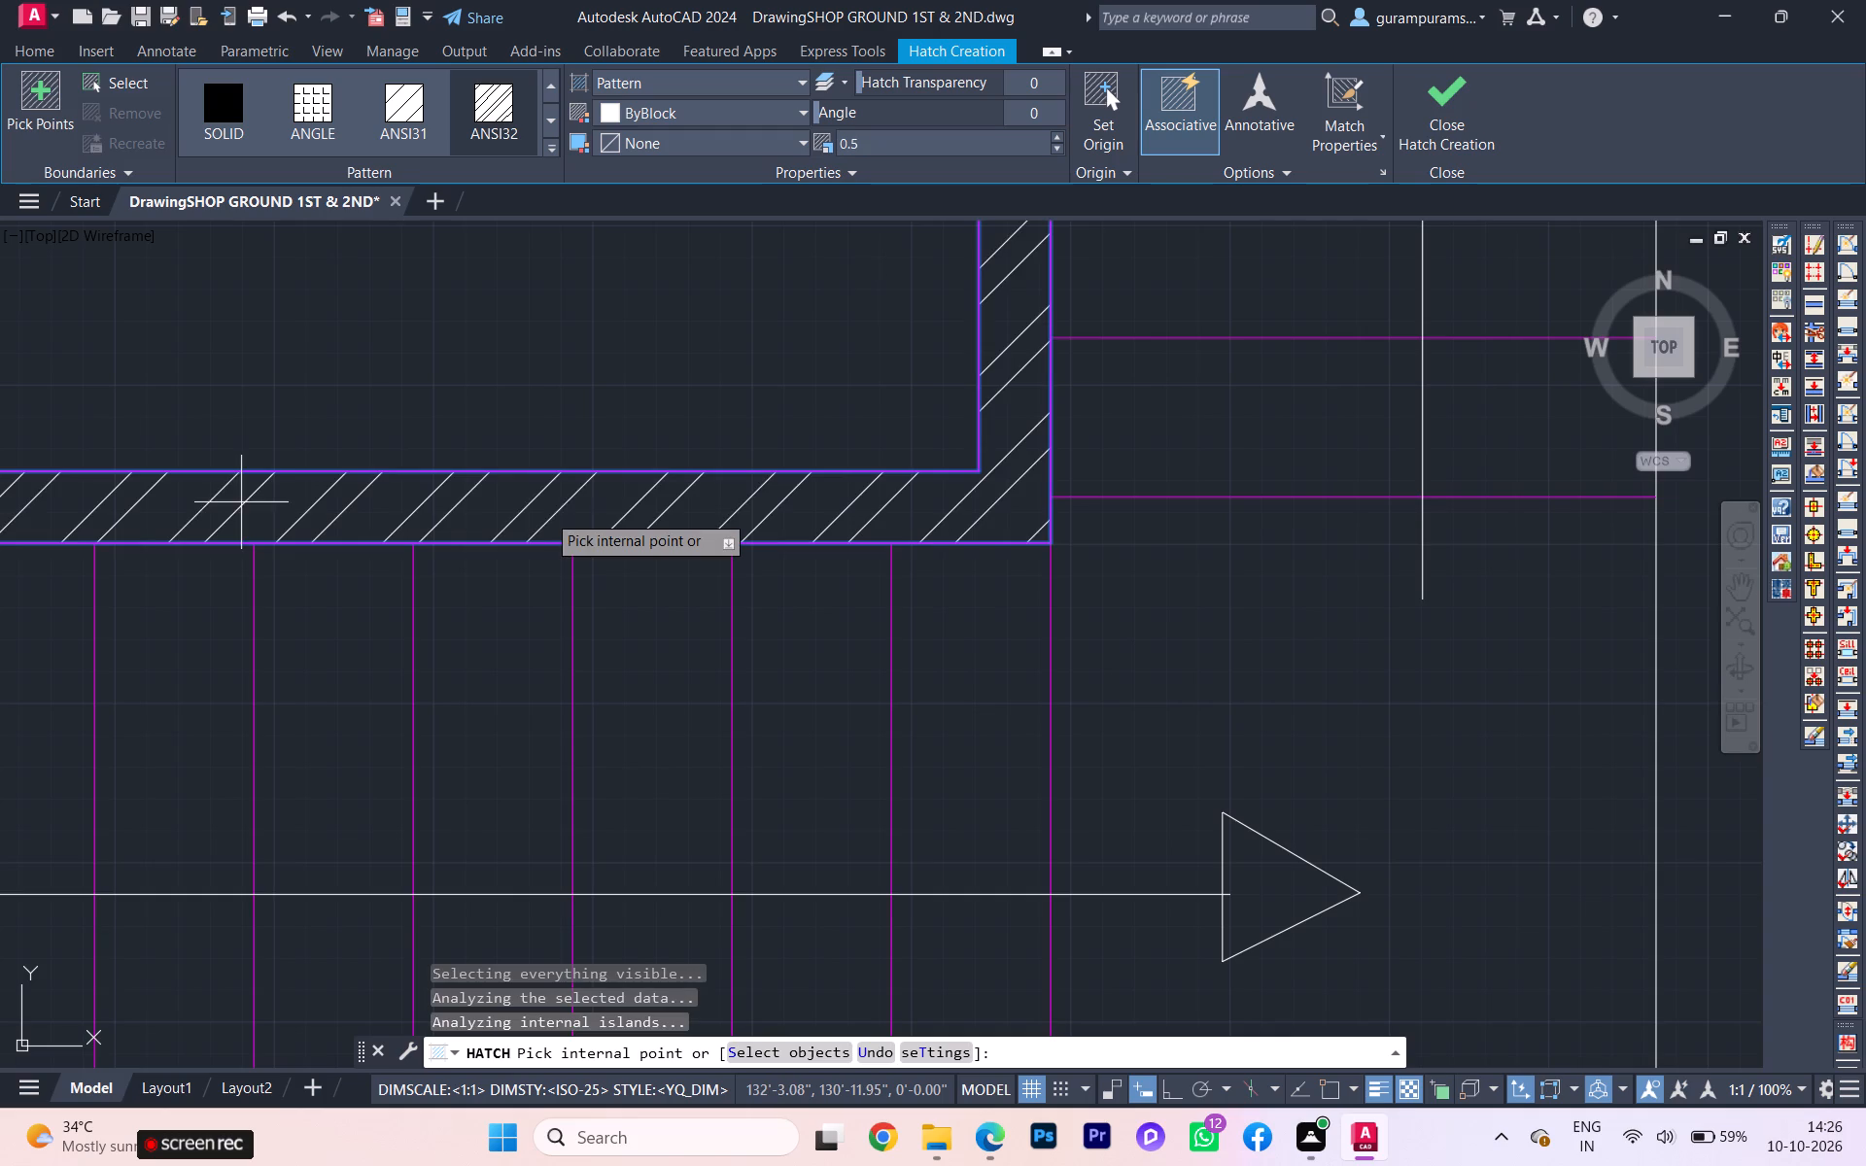
scroll(549, 515, "down", 3)
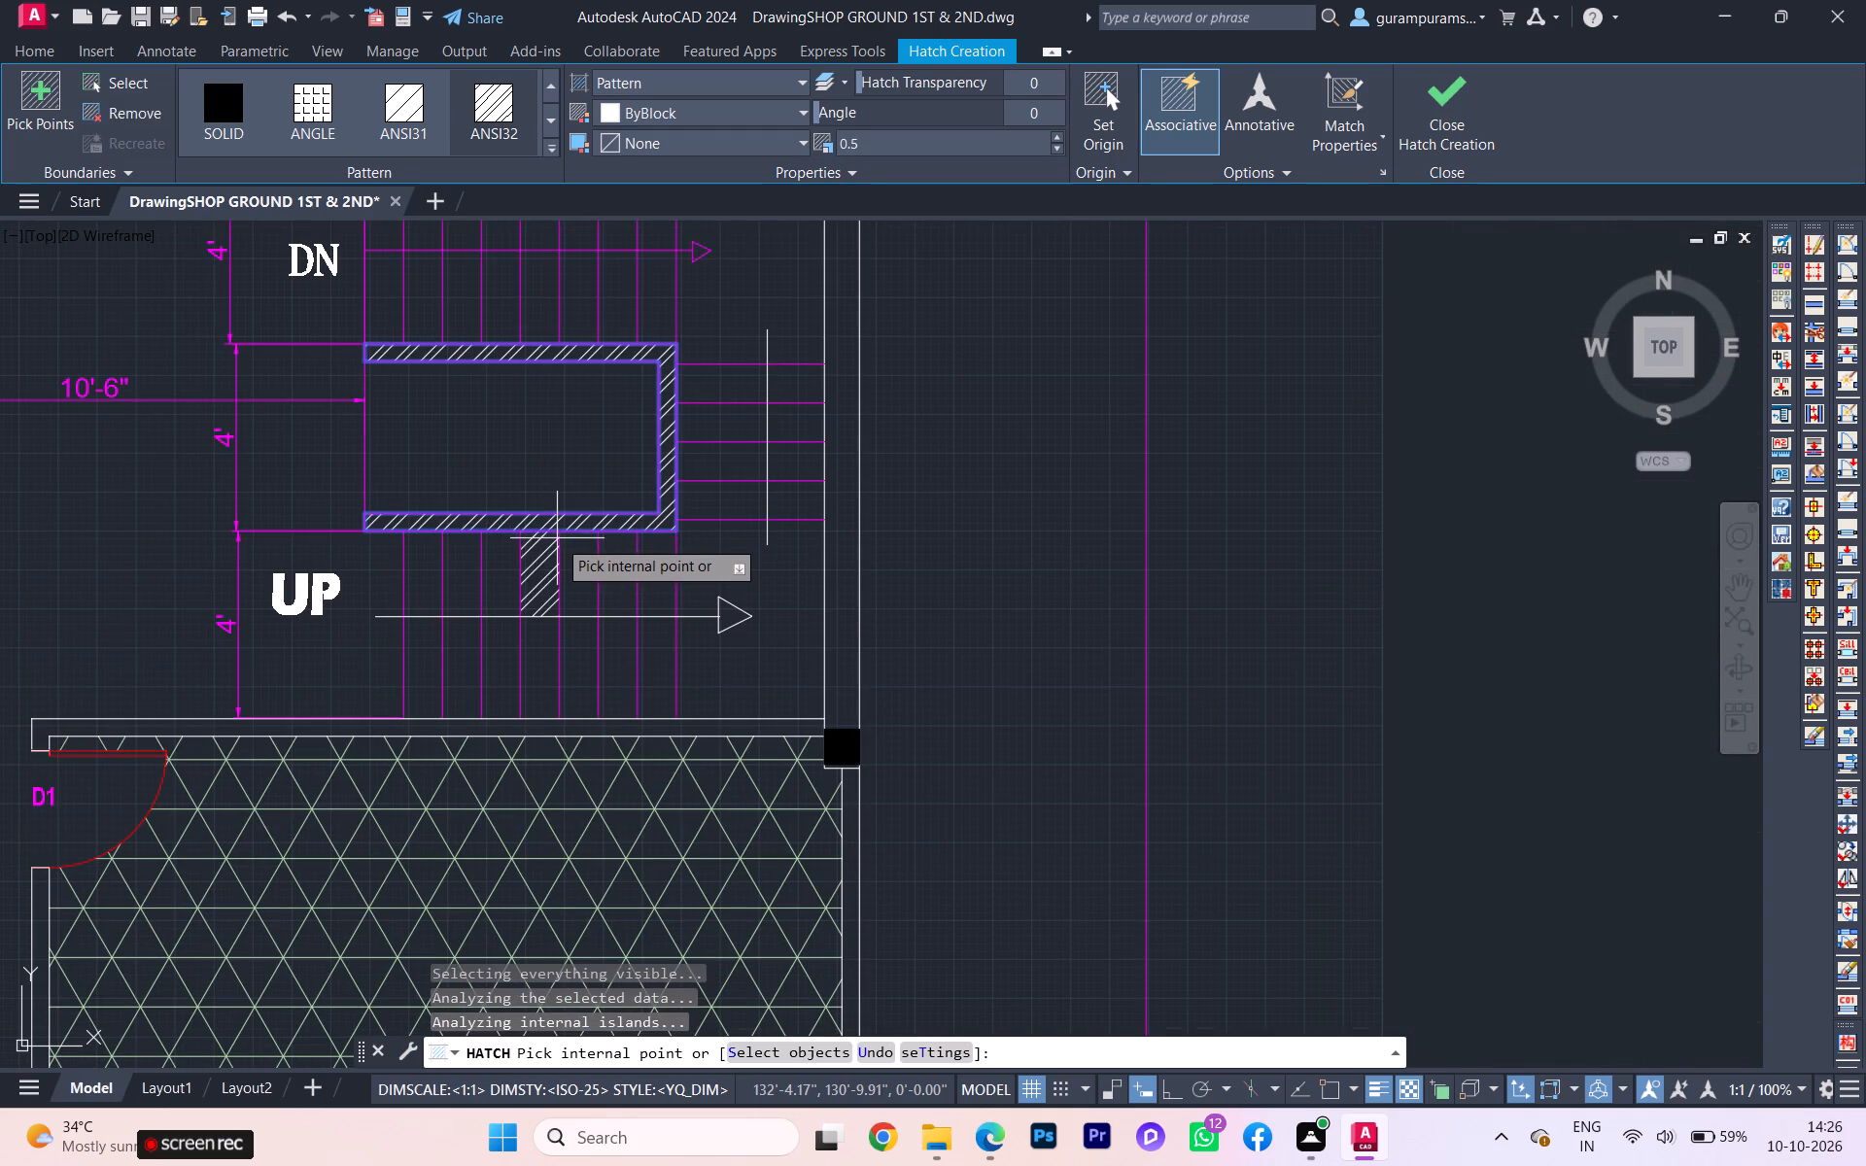
key("Escape")
Compare the drawn floor plan with the reference plan and look over the shop and parking plan.
scroll(794, 555, "down", 1)
scroll(289, 521, "down", 1)
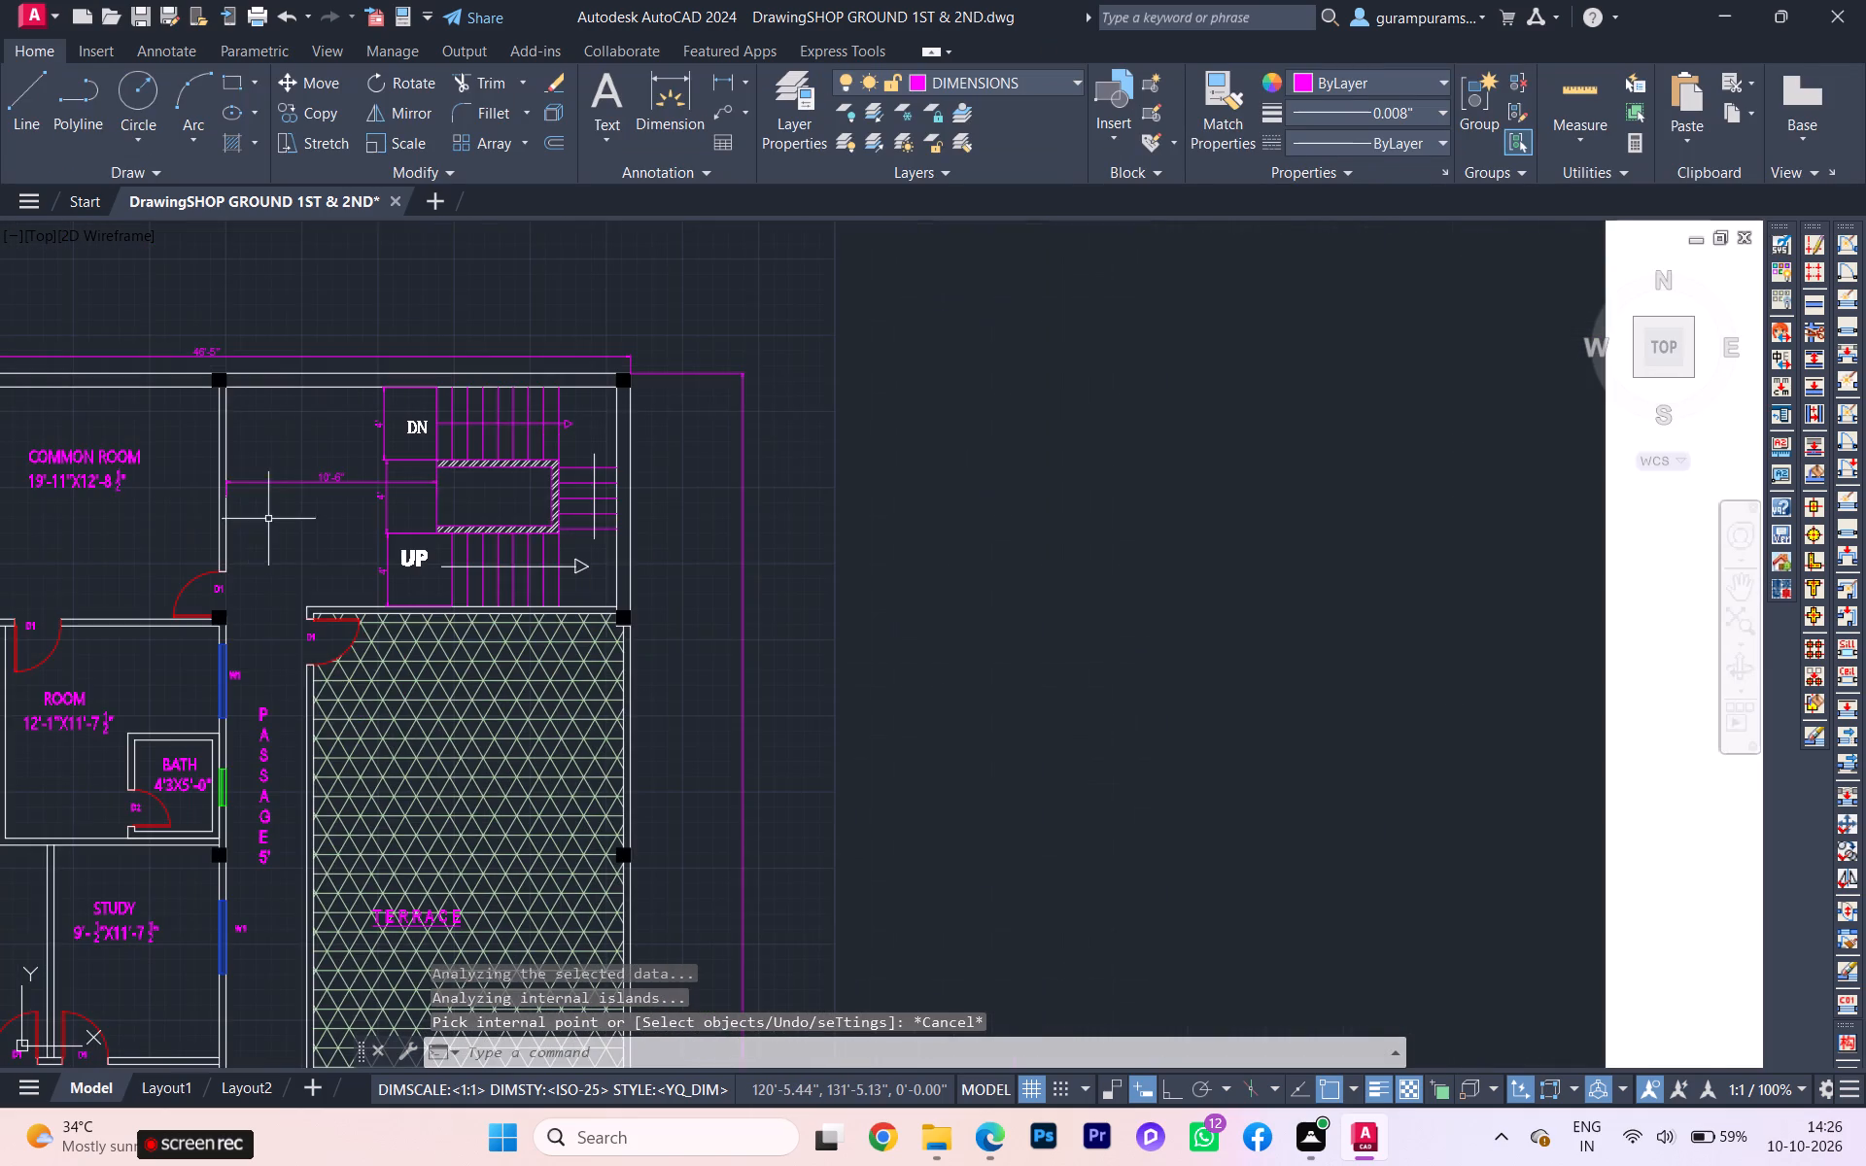
scroll(141, 545, "down", 1)
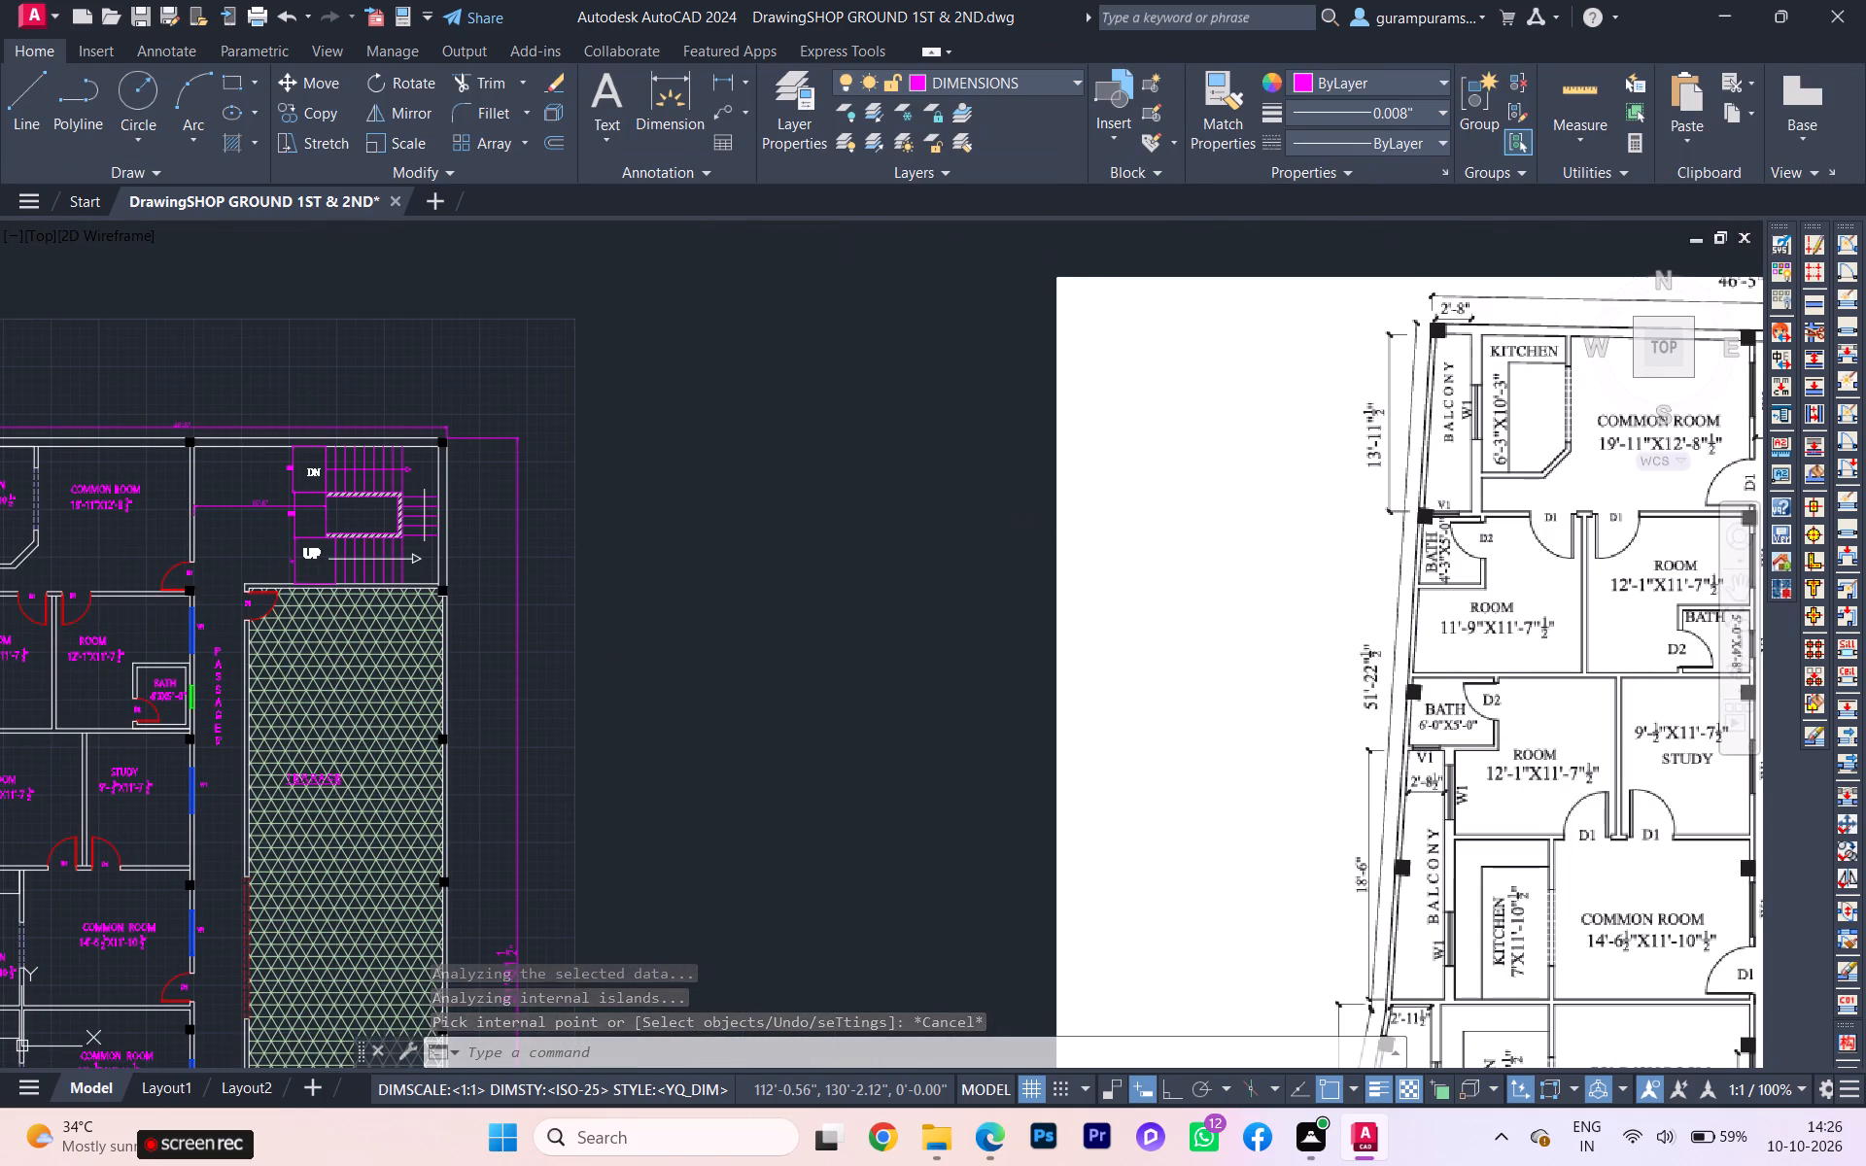
scroll(858, 499, "down", 1)
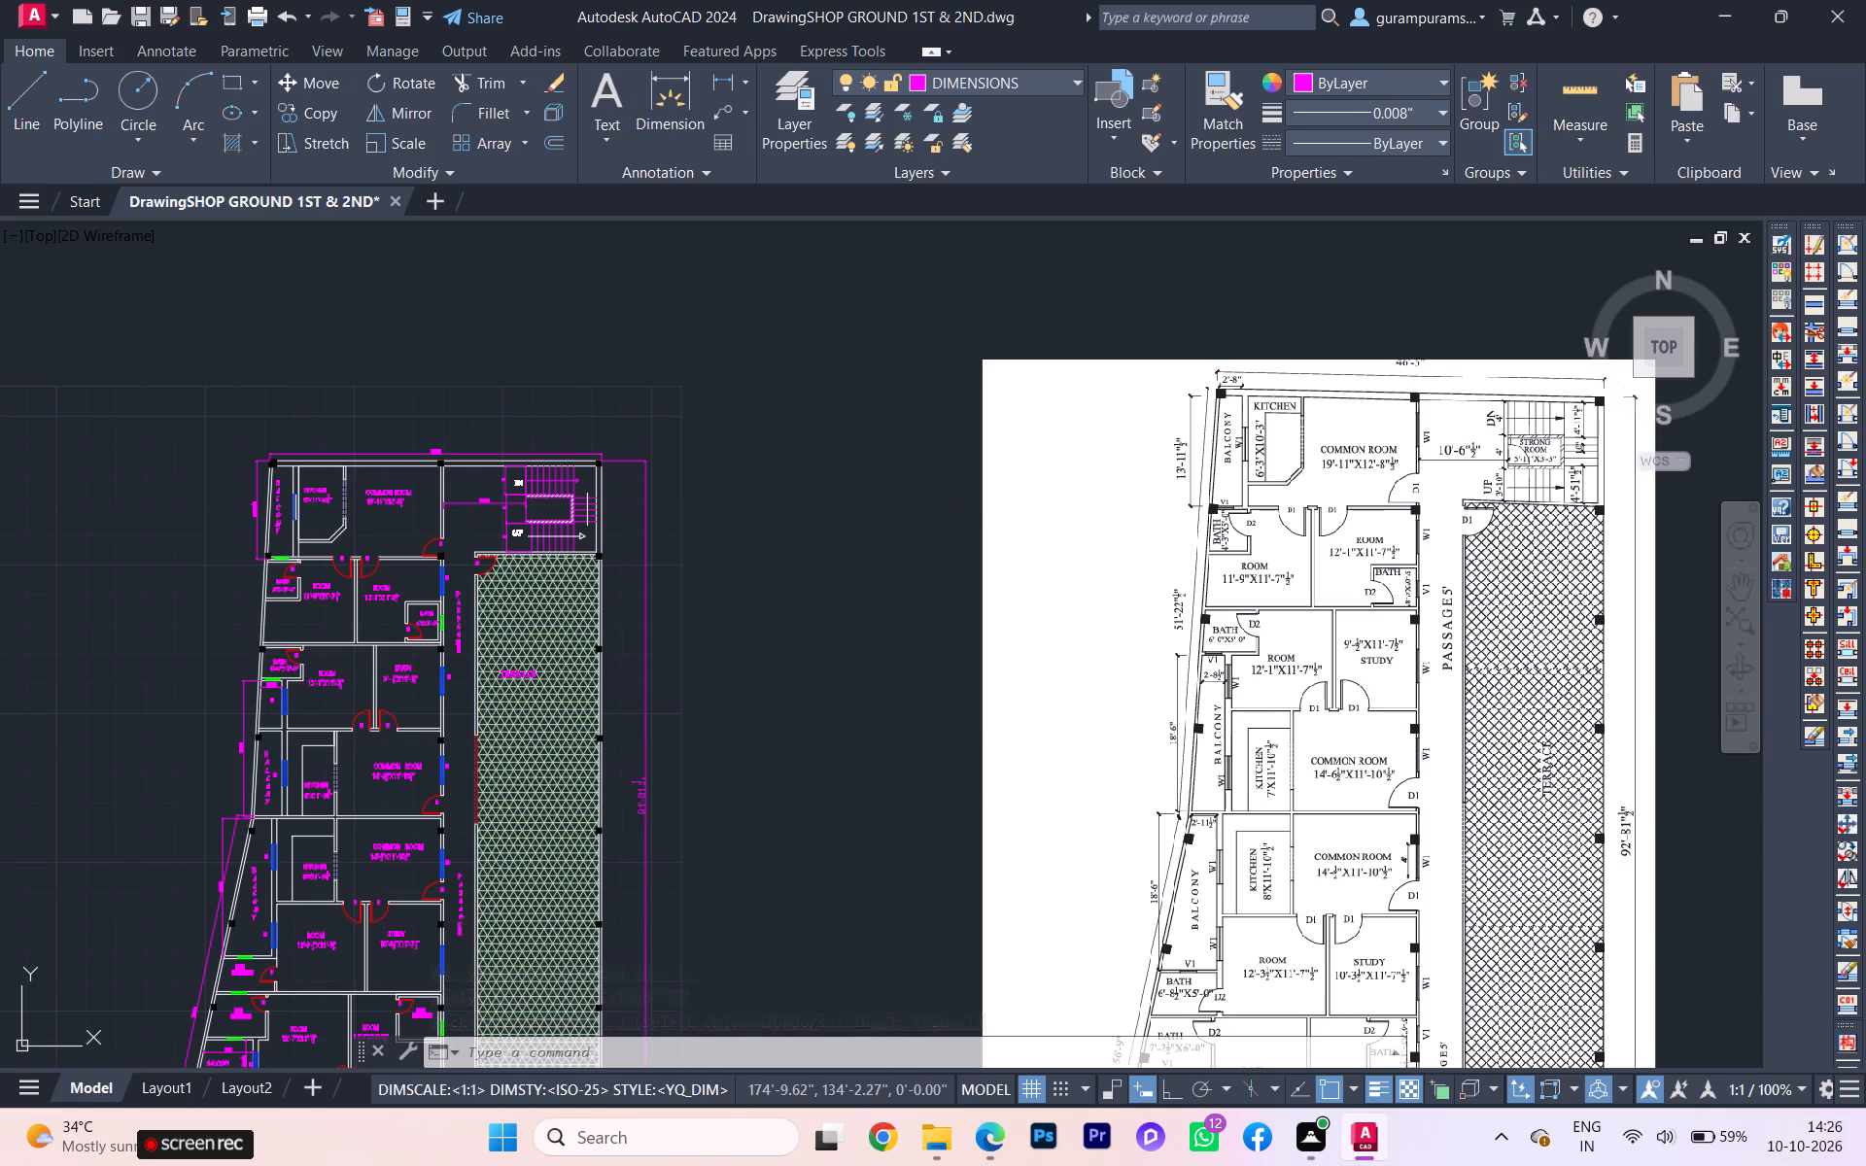
scroll(1375, 455, "up", 1)
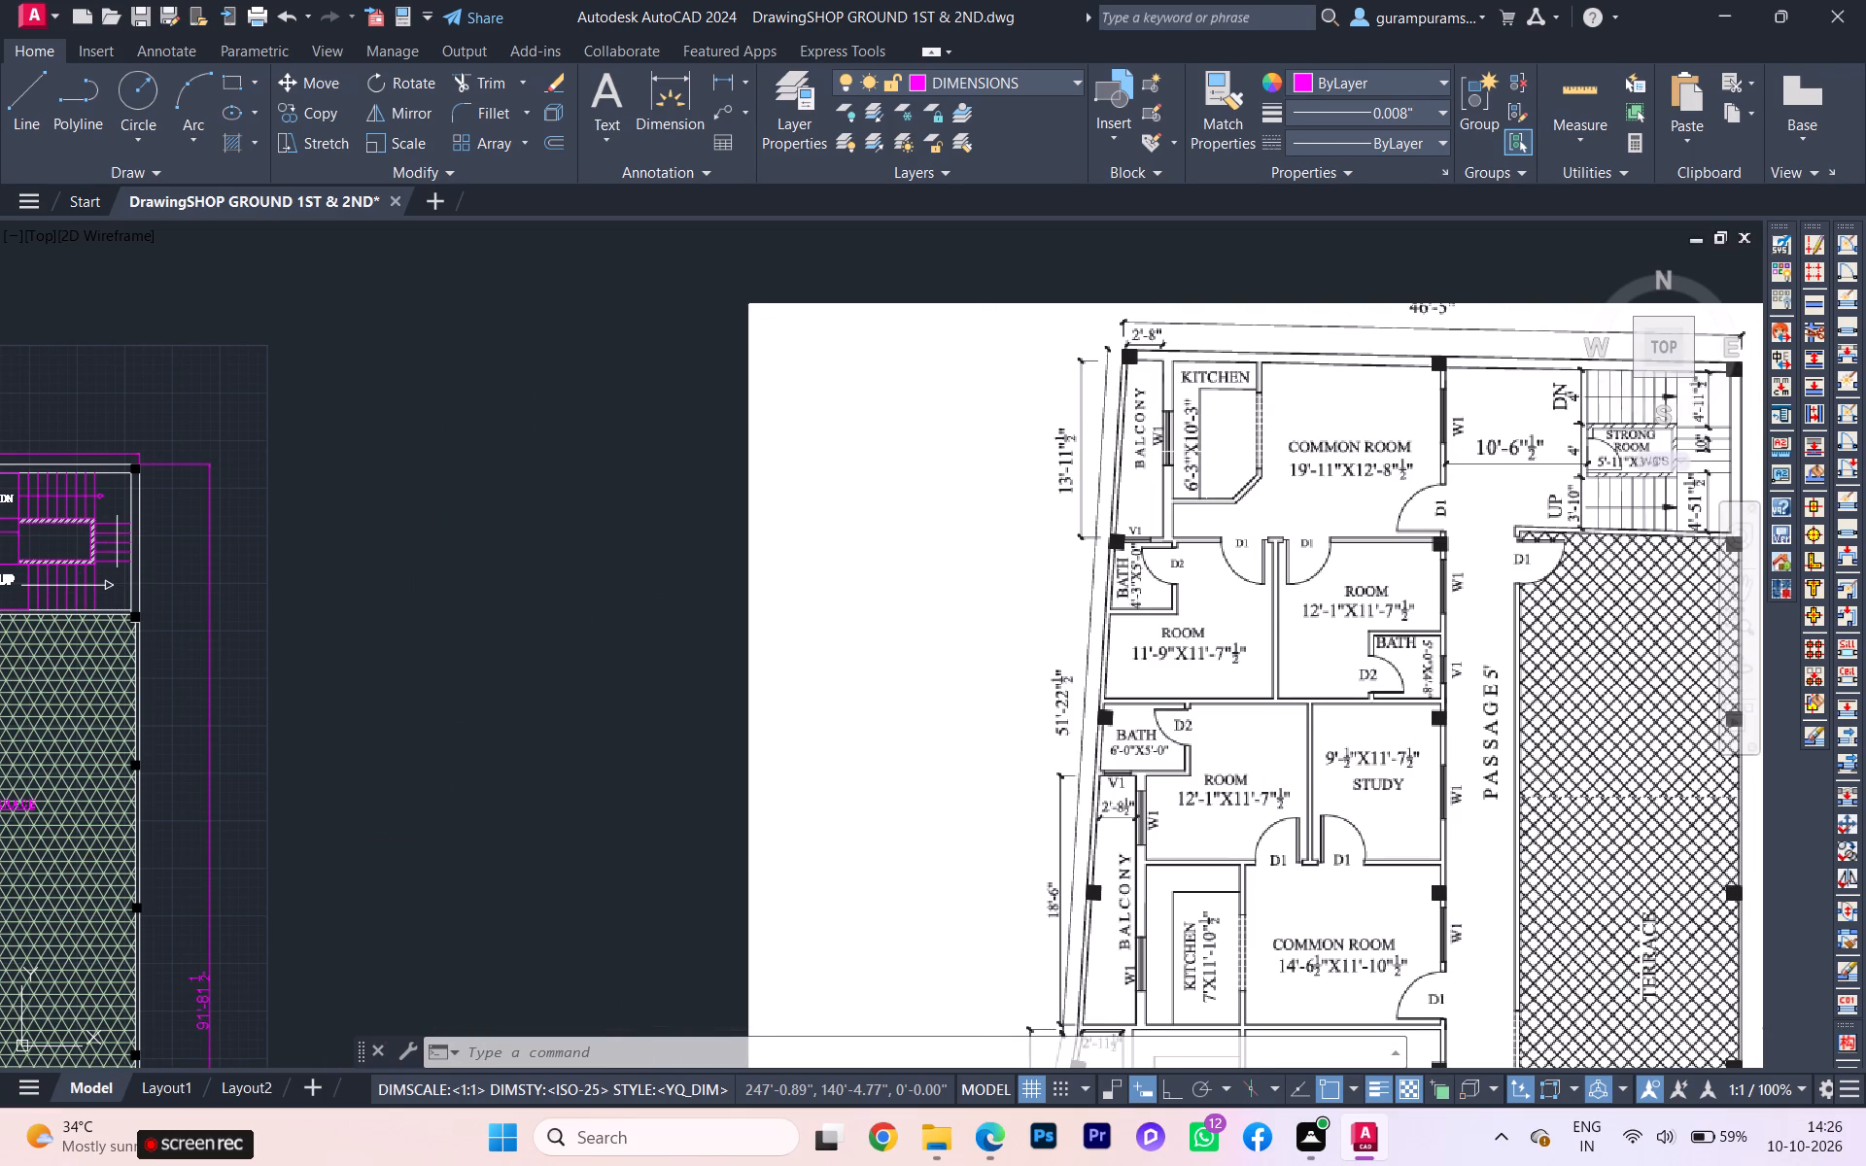
scroll(1247, 448, "down", 1)
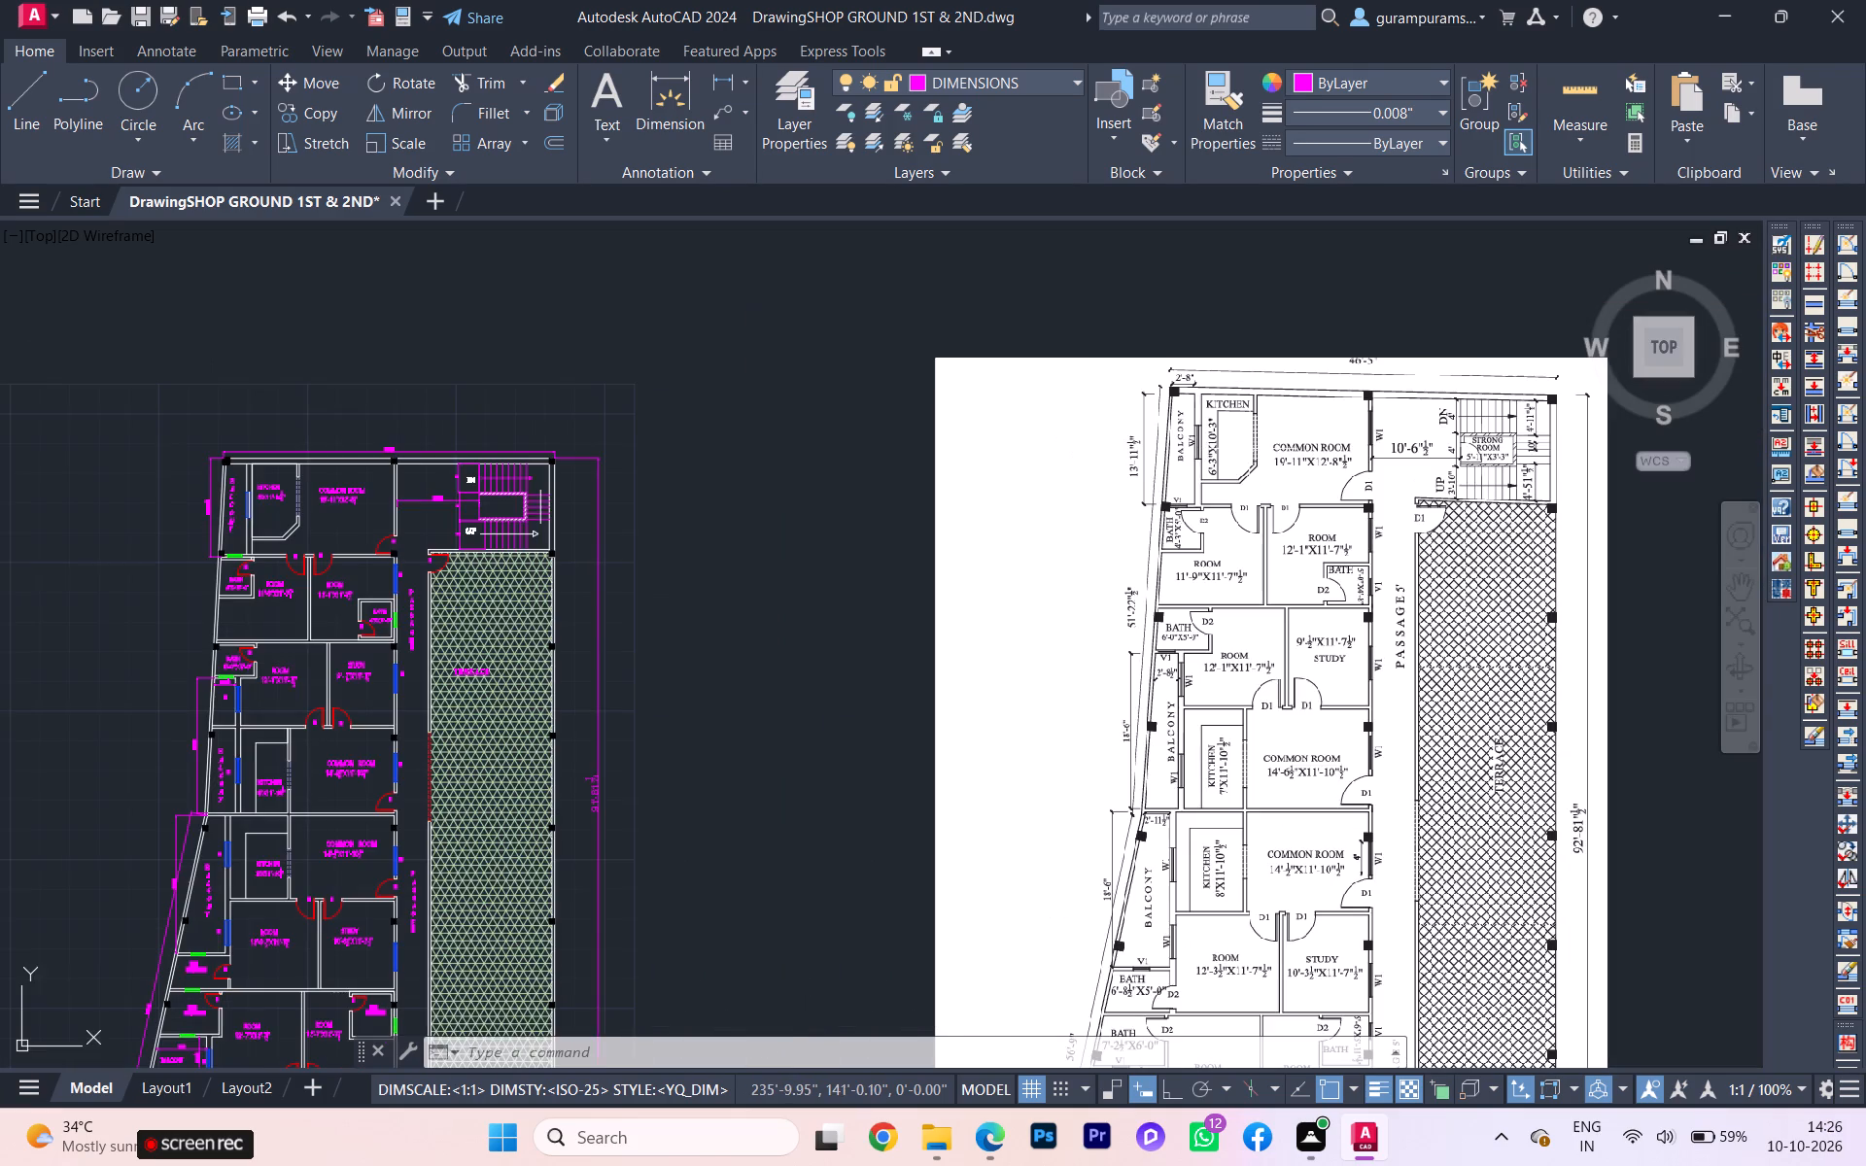
scroll(1258, 451, "down", 2)
scroll(93, 593, "up", 2)
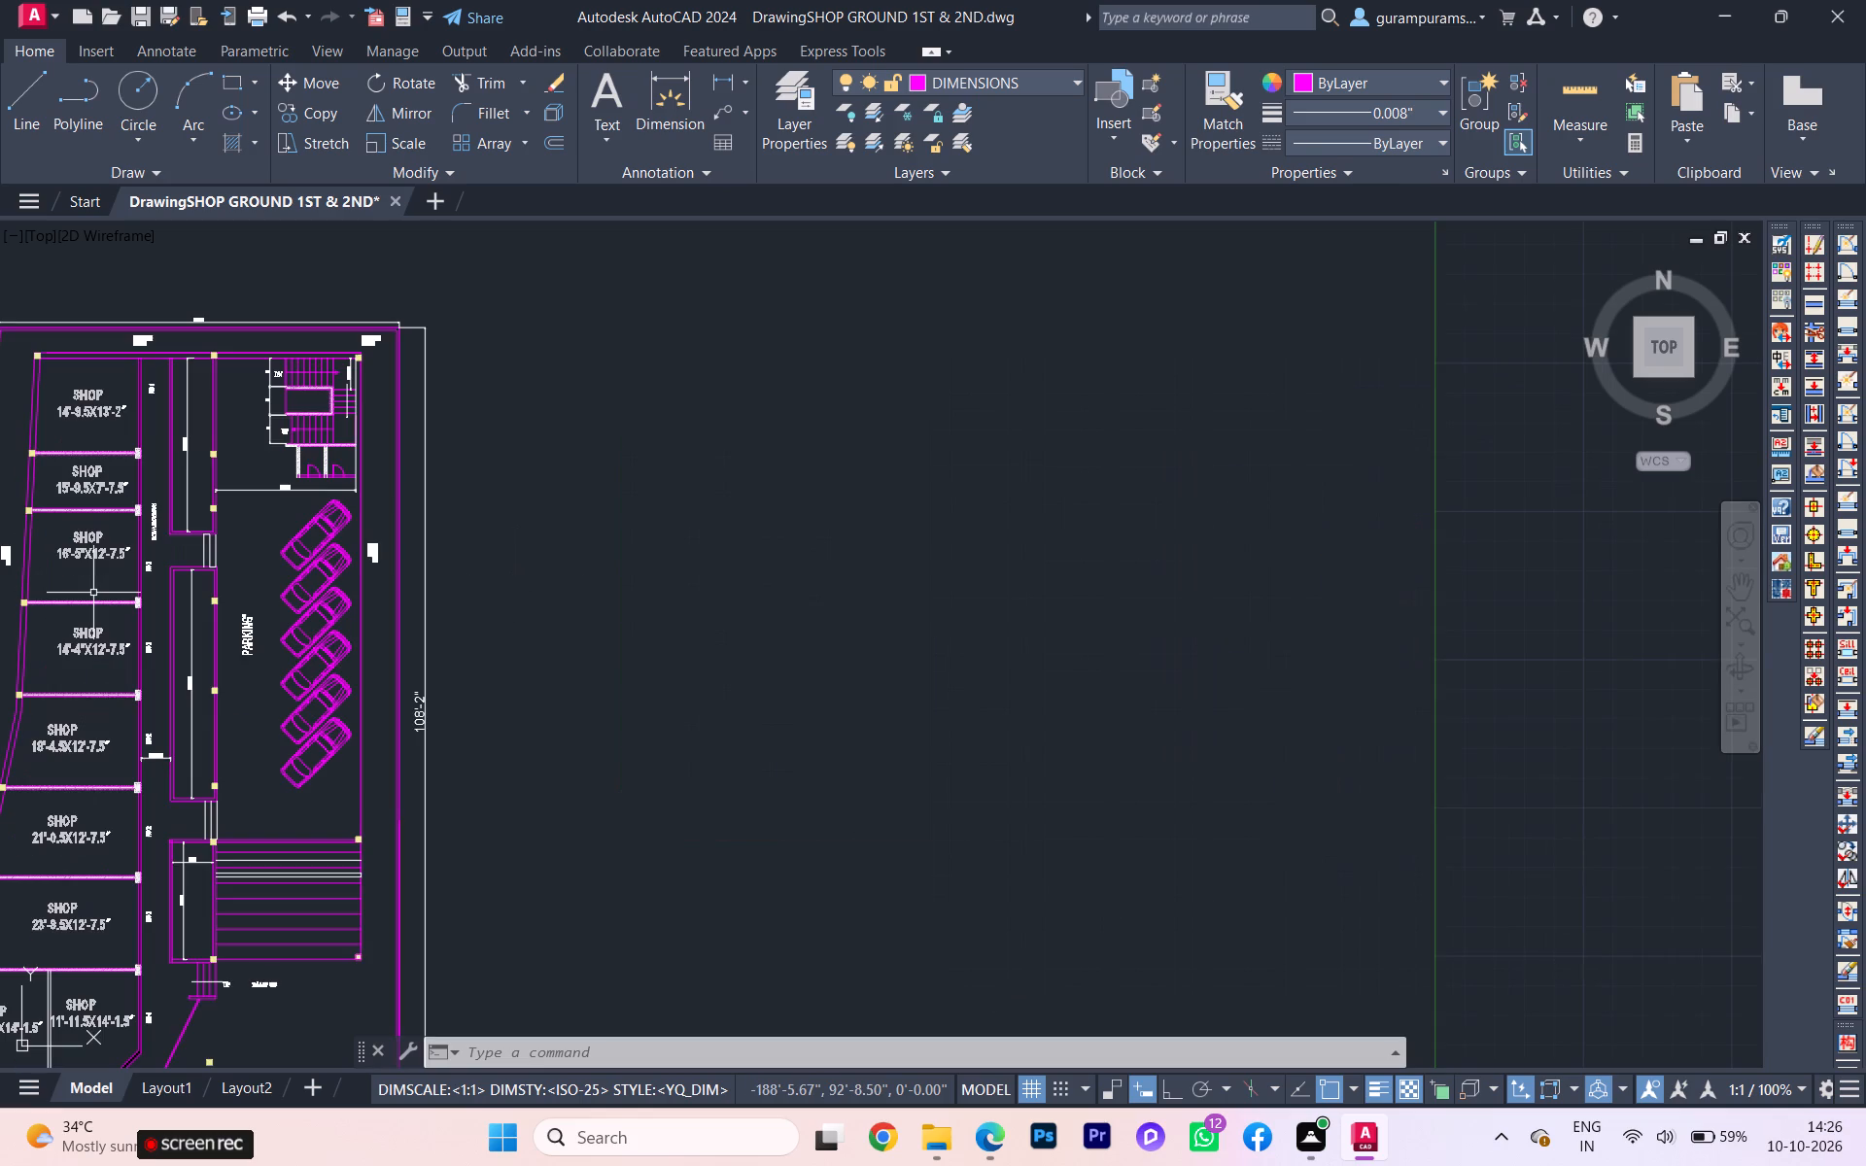
scroll(106, 579, "up", 2)
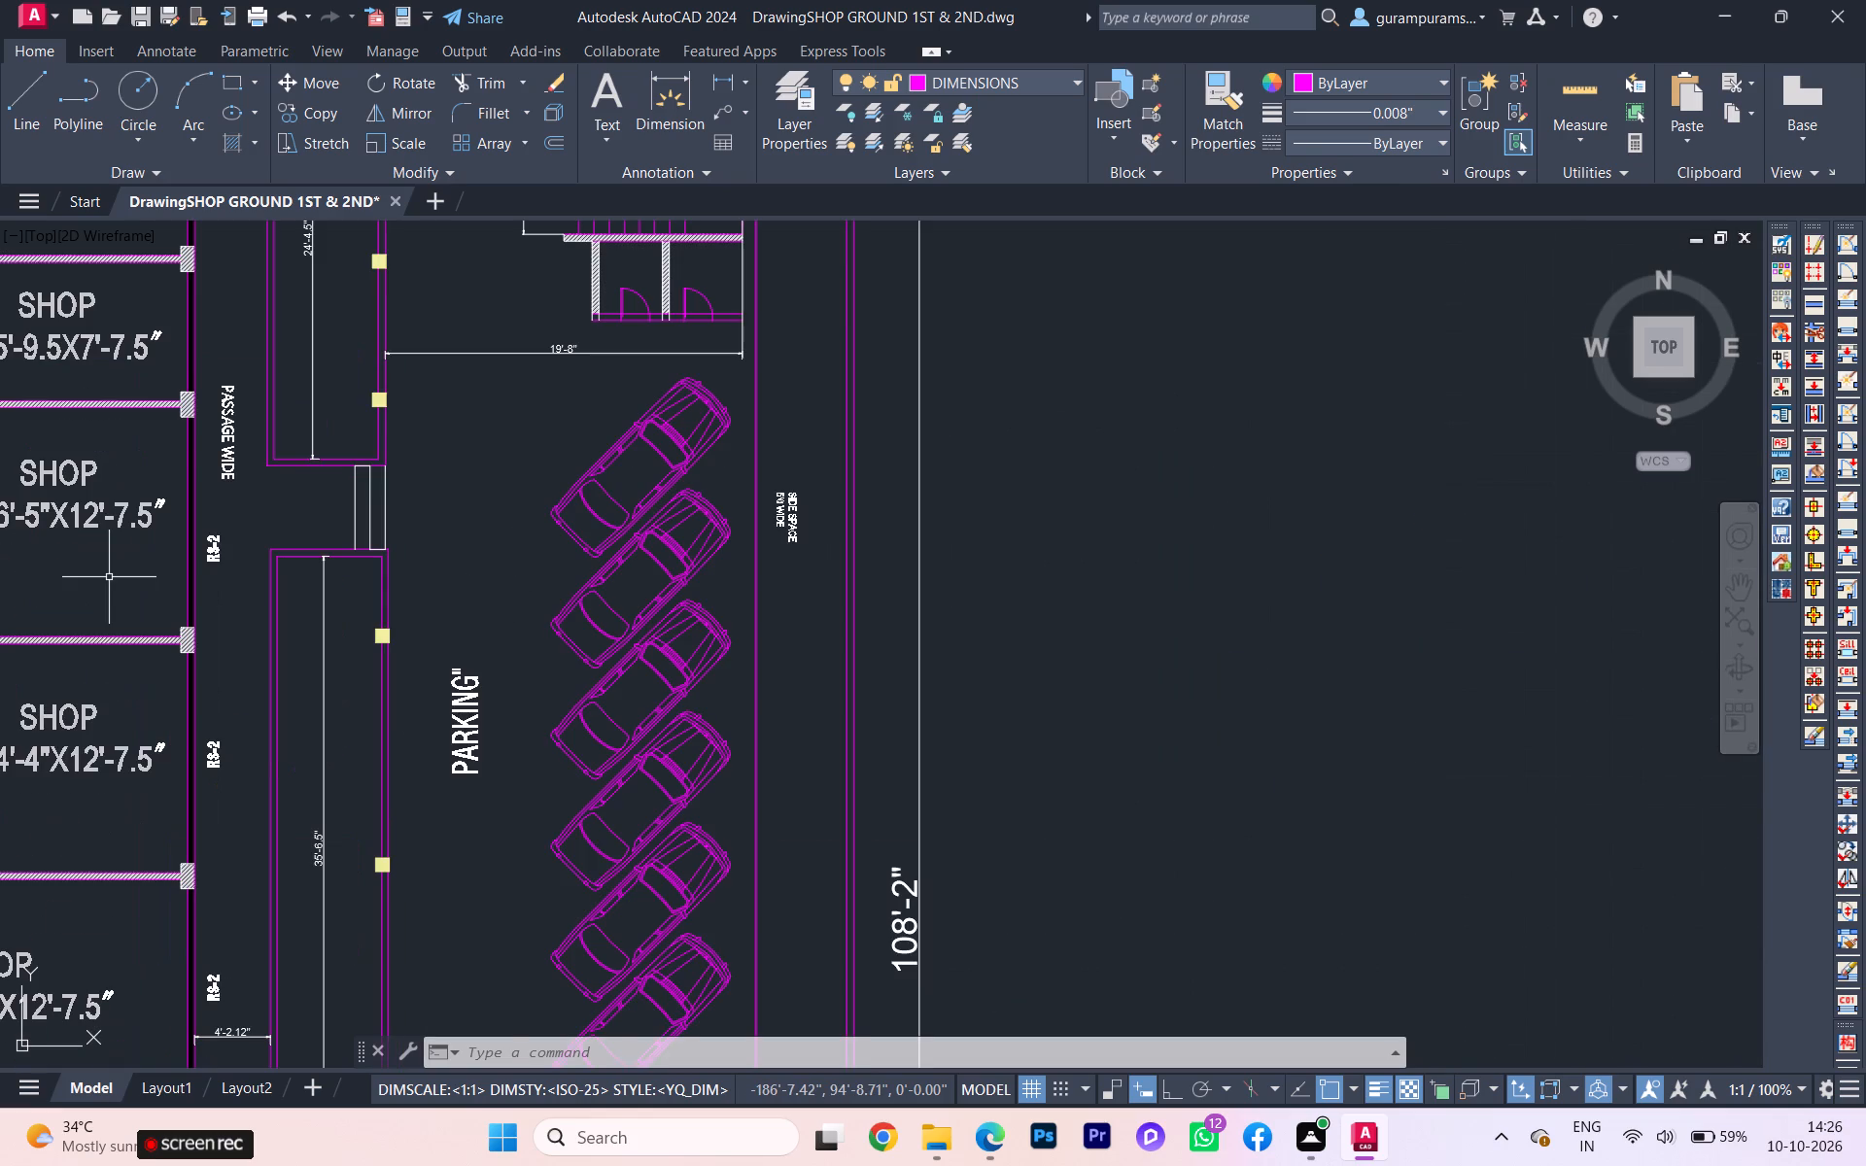
scroll(109, 577, "down", 4)
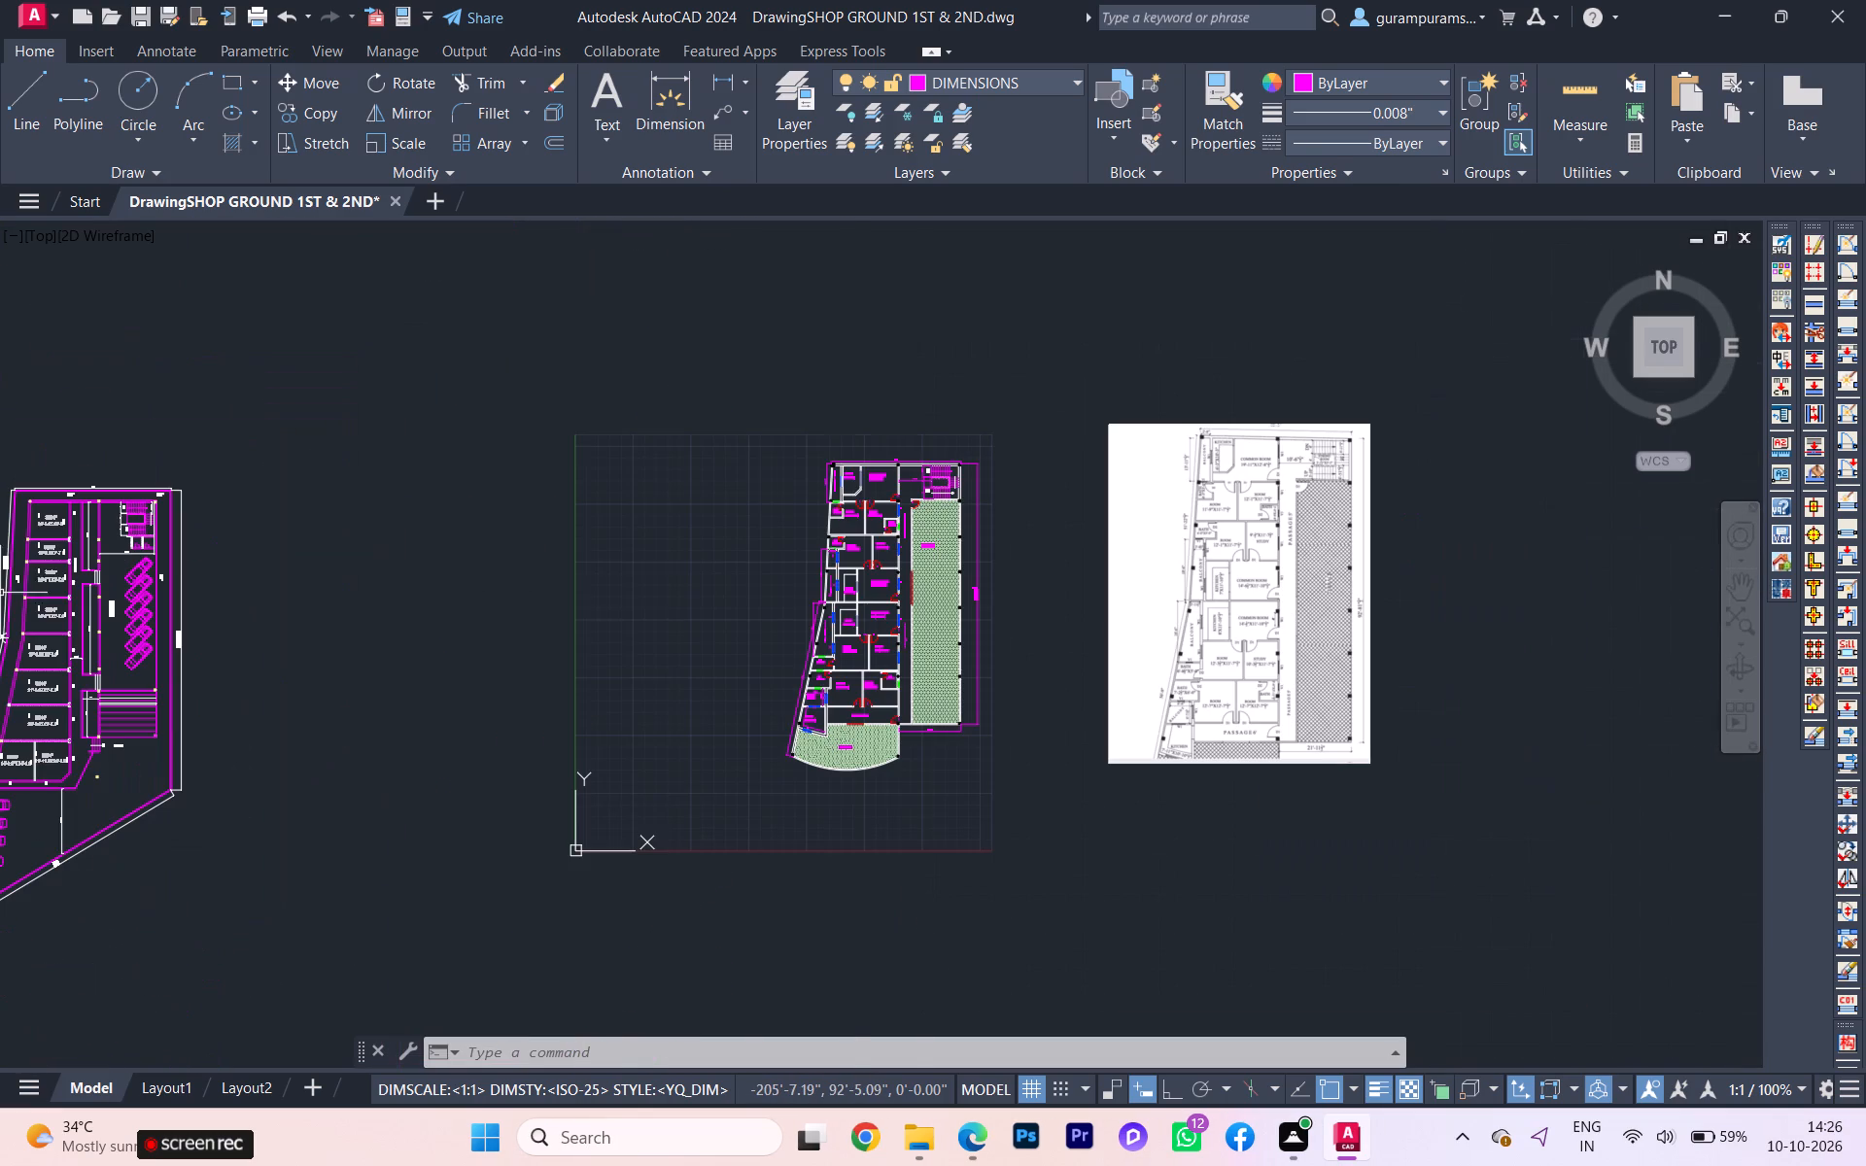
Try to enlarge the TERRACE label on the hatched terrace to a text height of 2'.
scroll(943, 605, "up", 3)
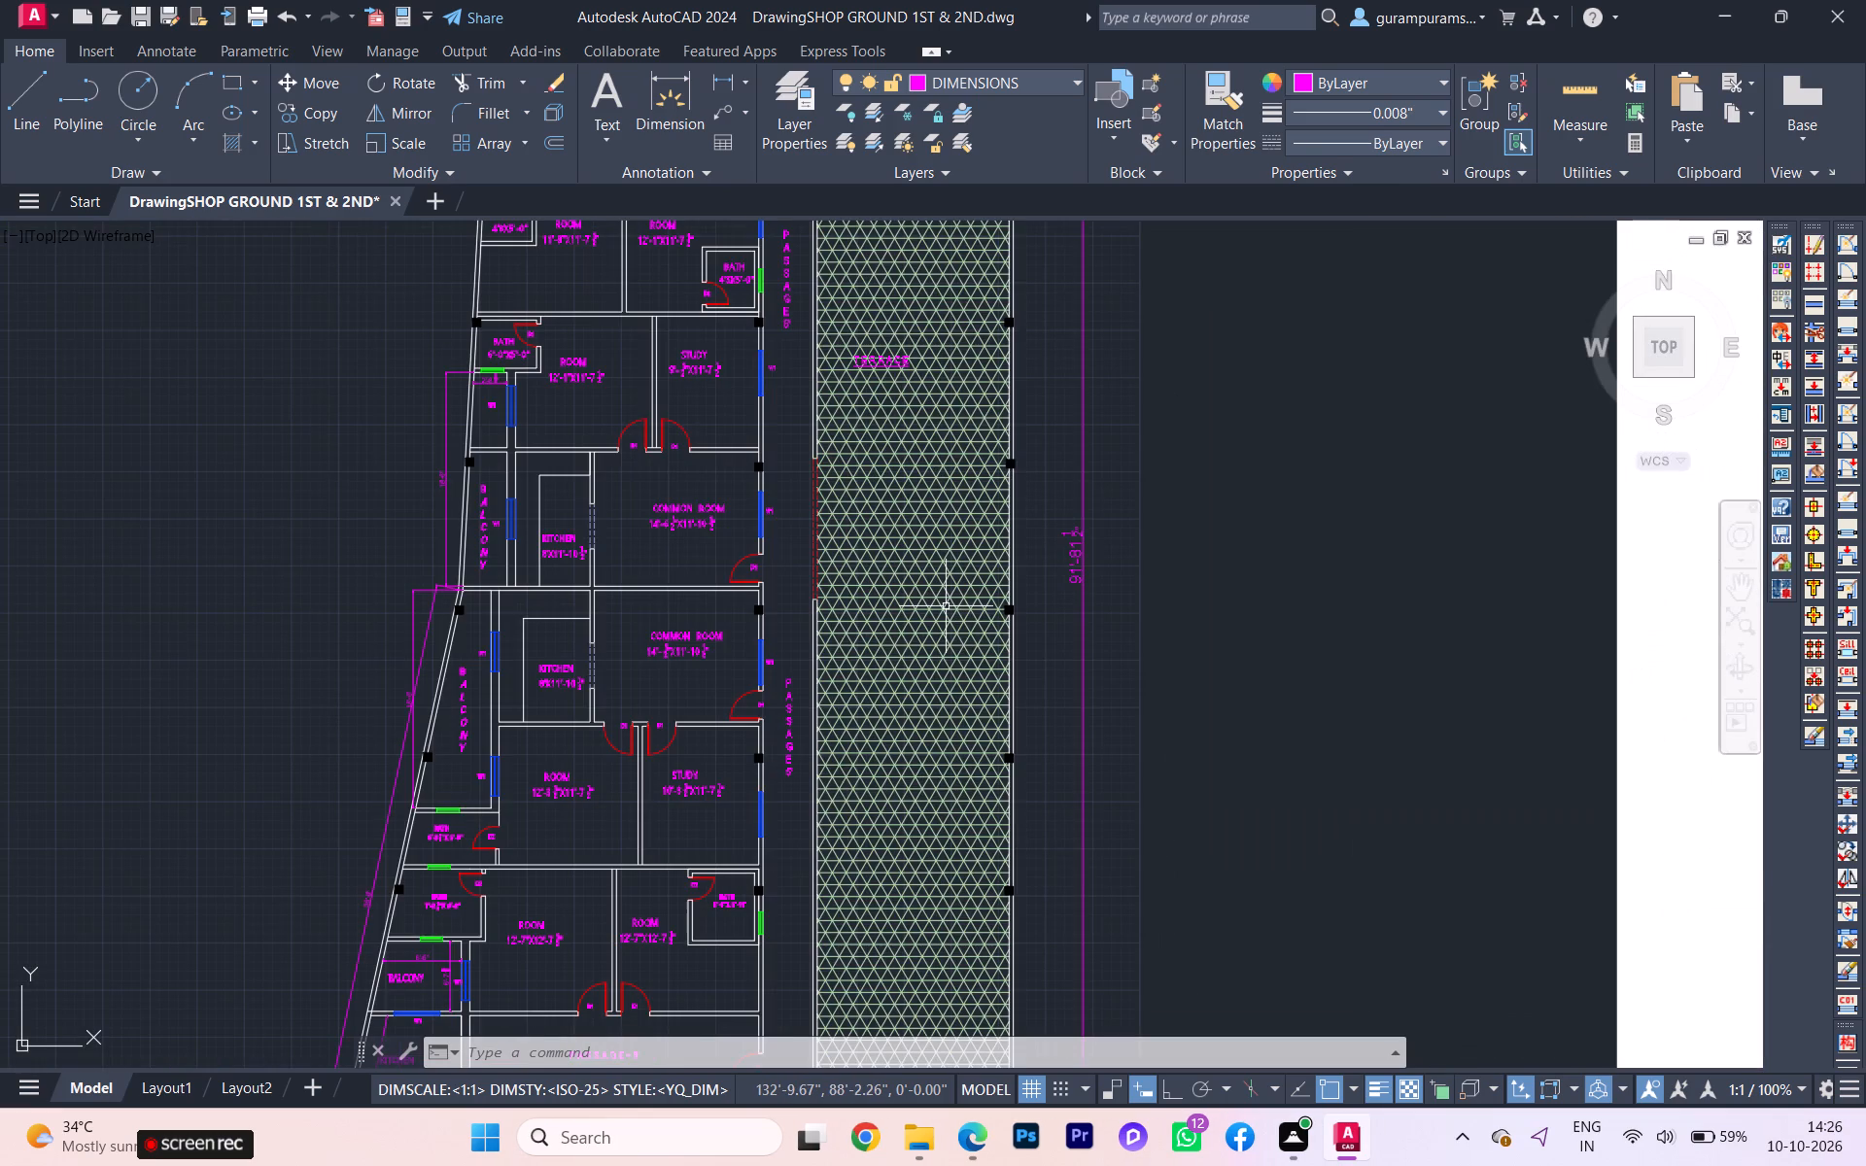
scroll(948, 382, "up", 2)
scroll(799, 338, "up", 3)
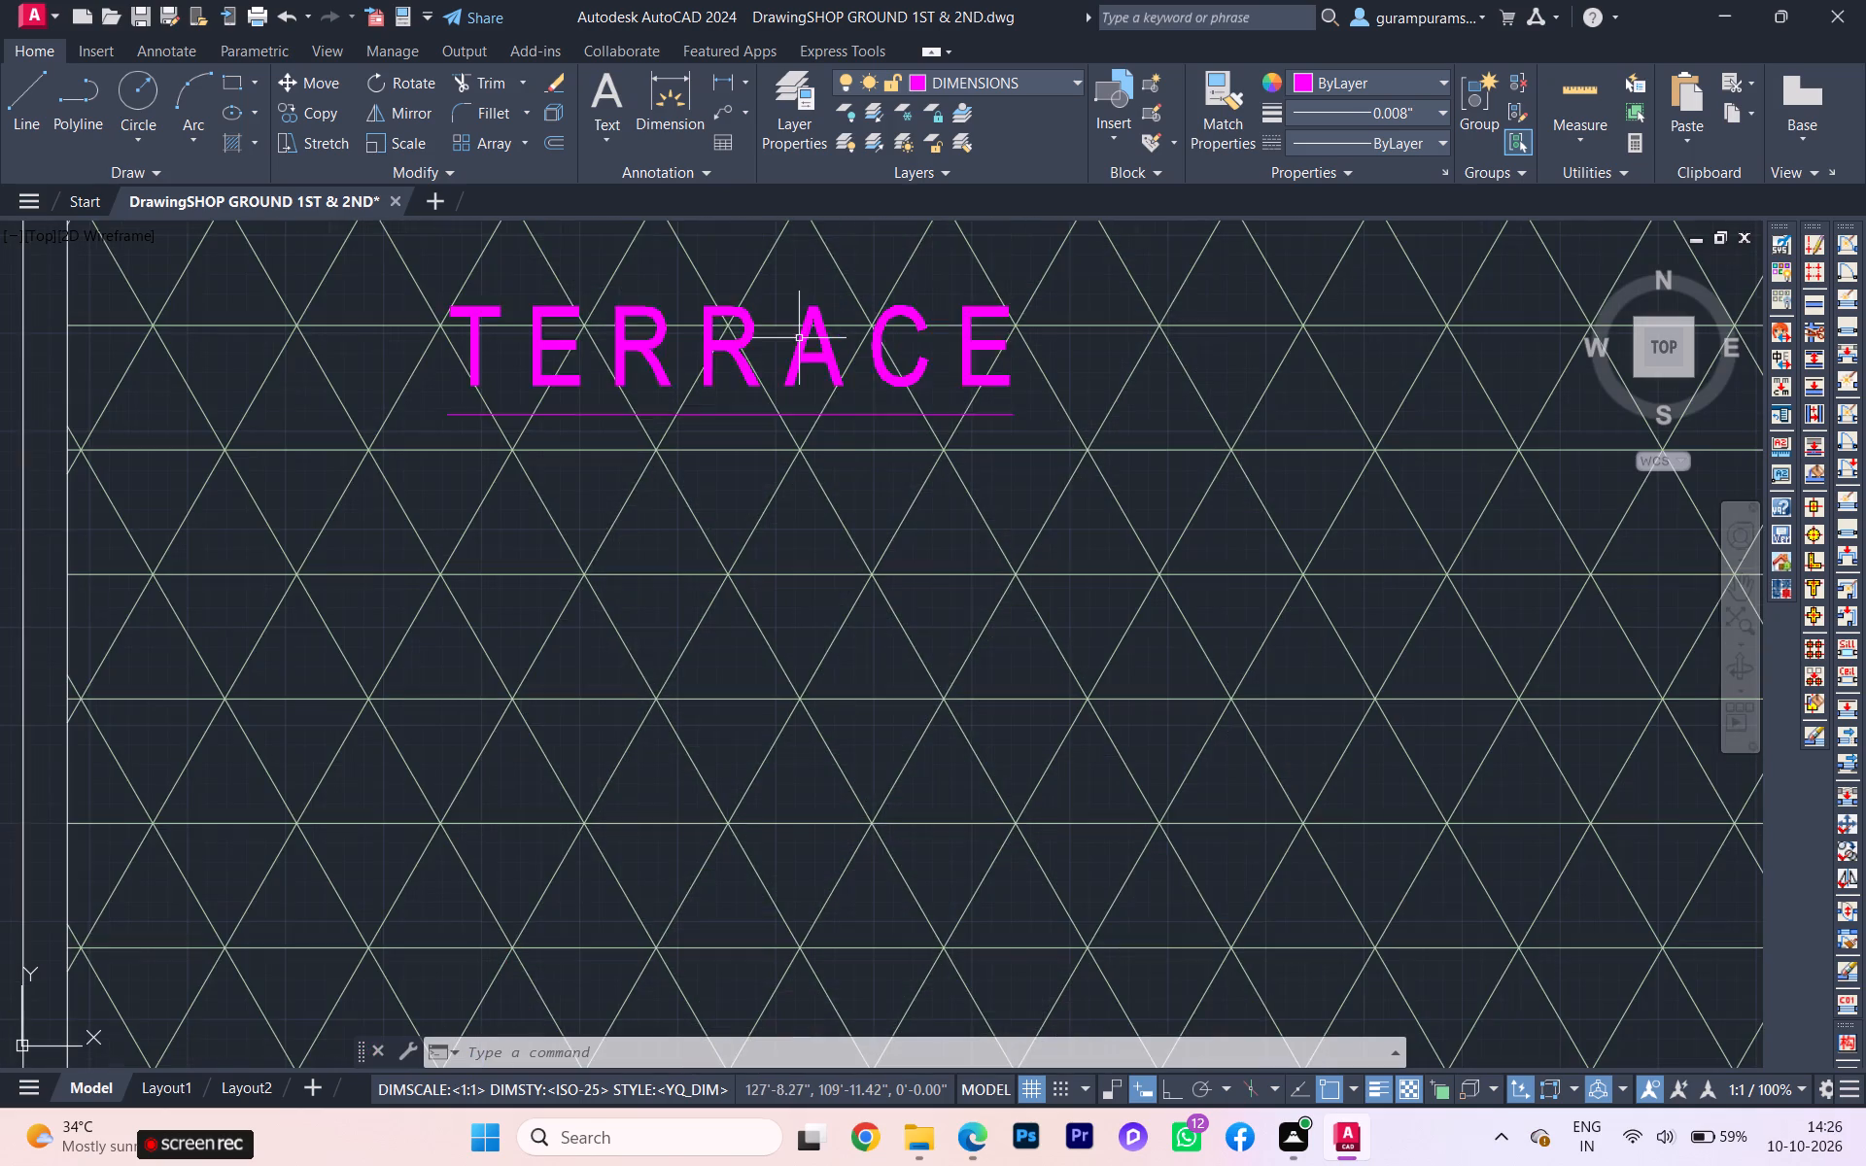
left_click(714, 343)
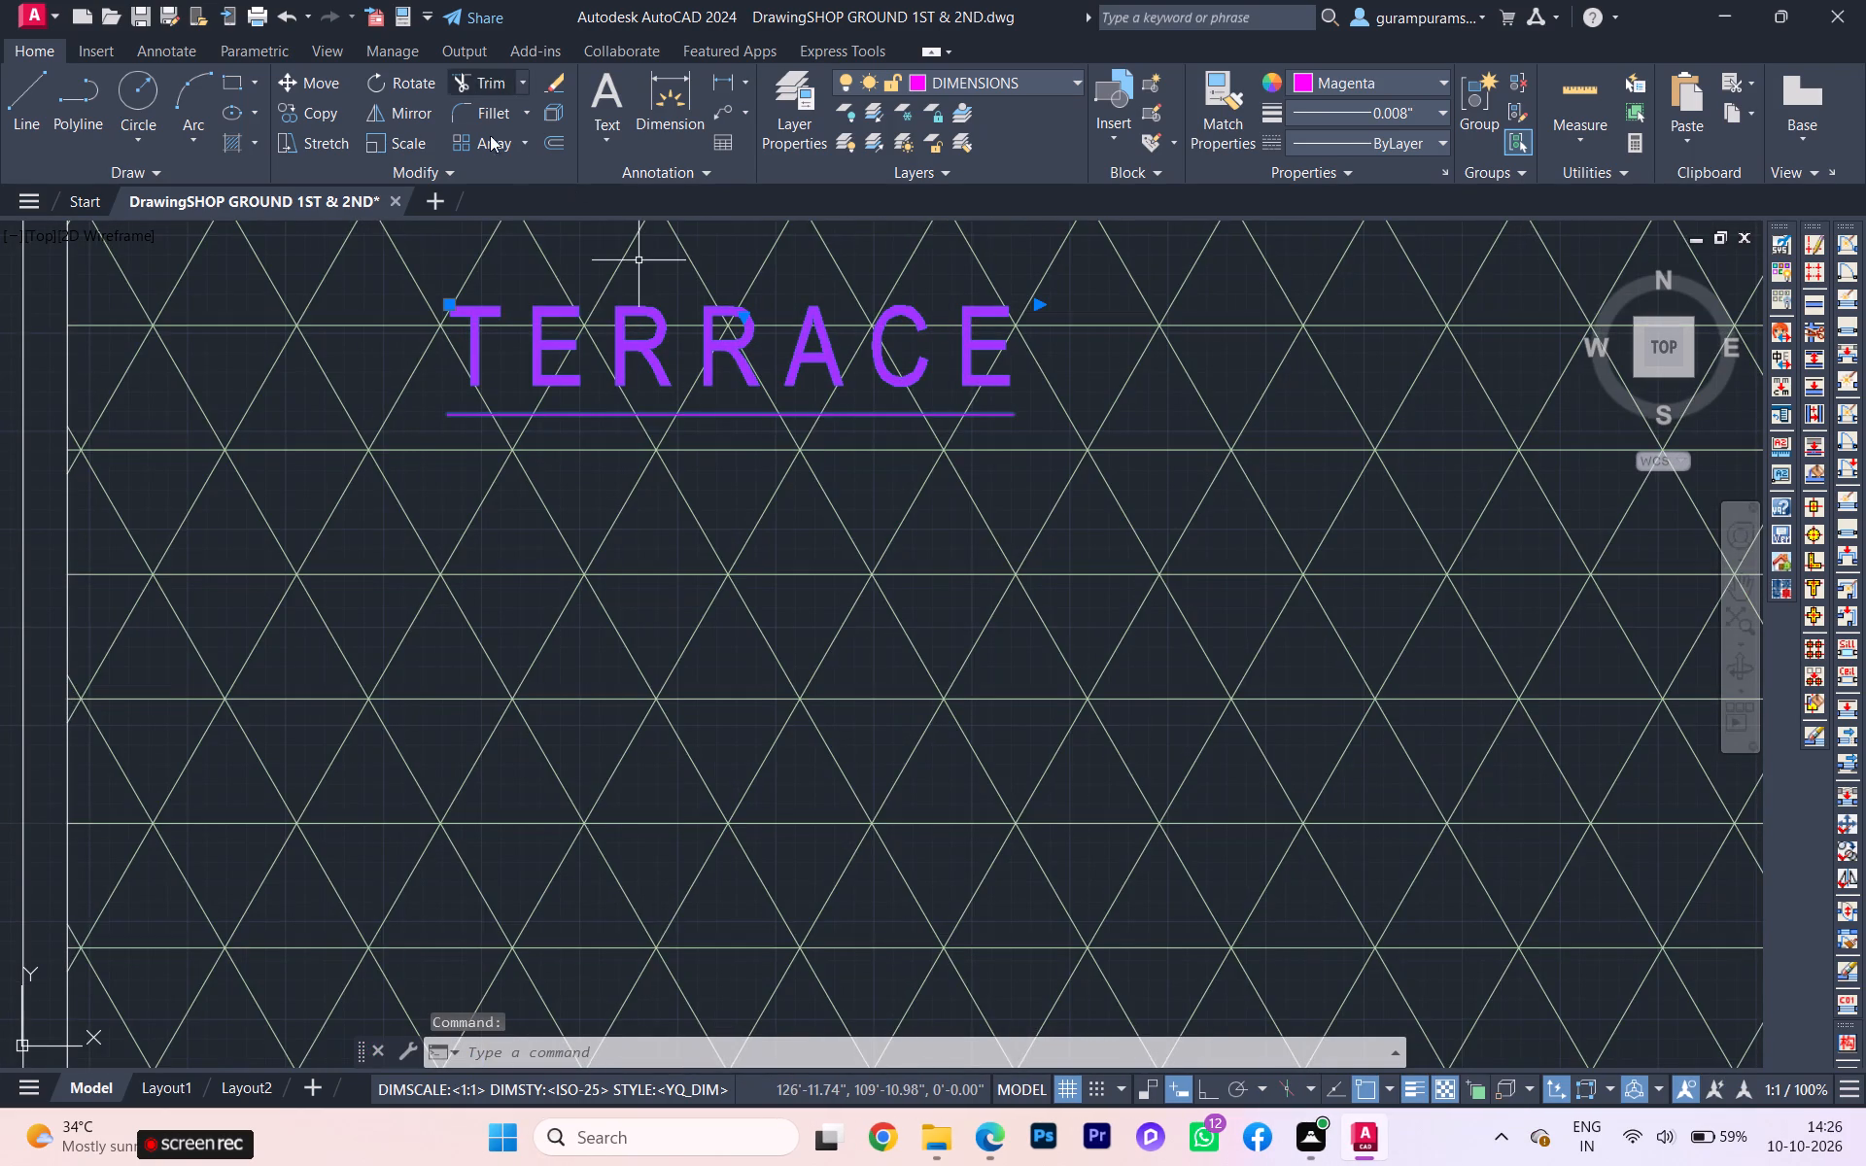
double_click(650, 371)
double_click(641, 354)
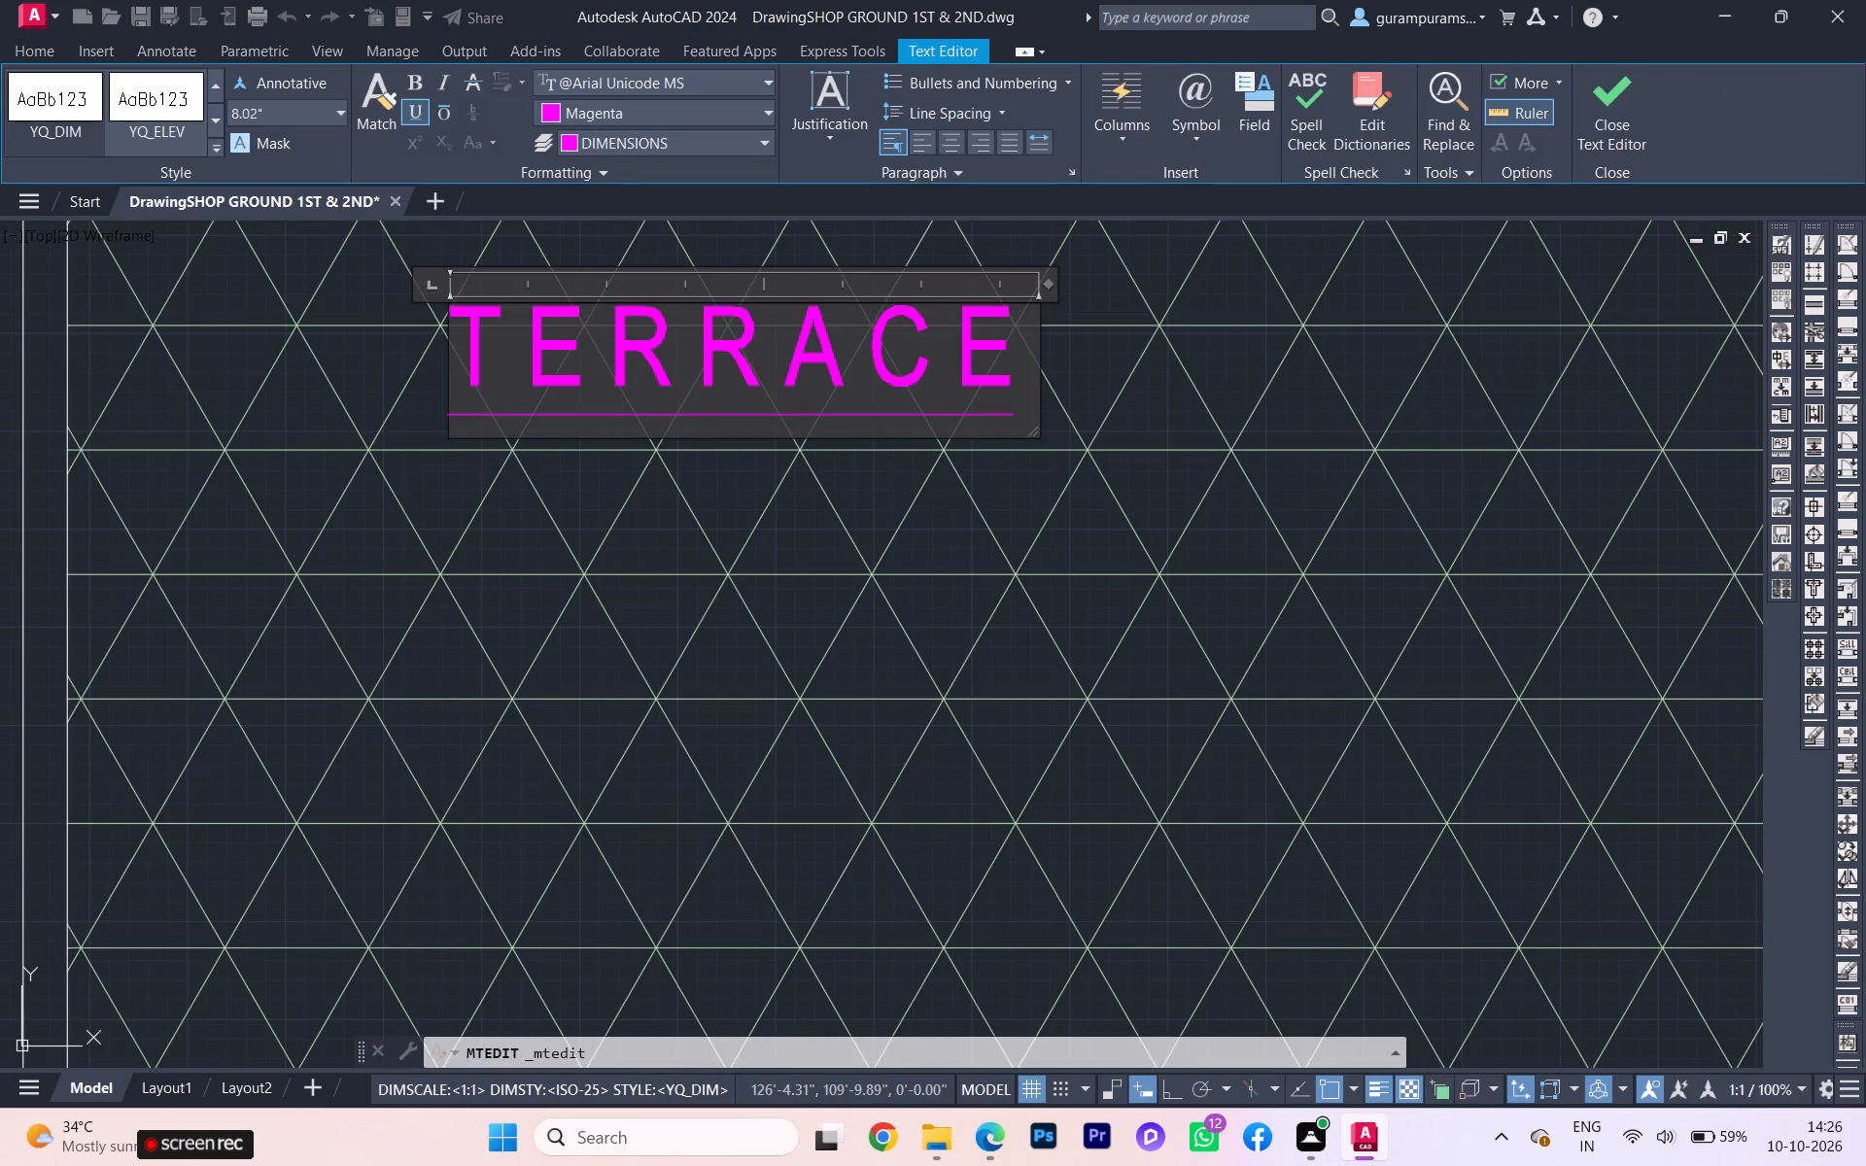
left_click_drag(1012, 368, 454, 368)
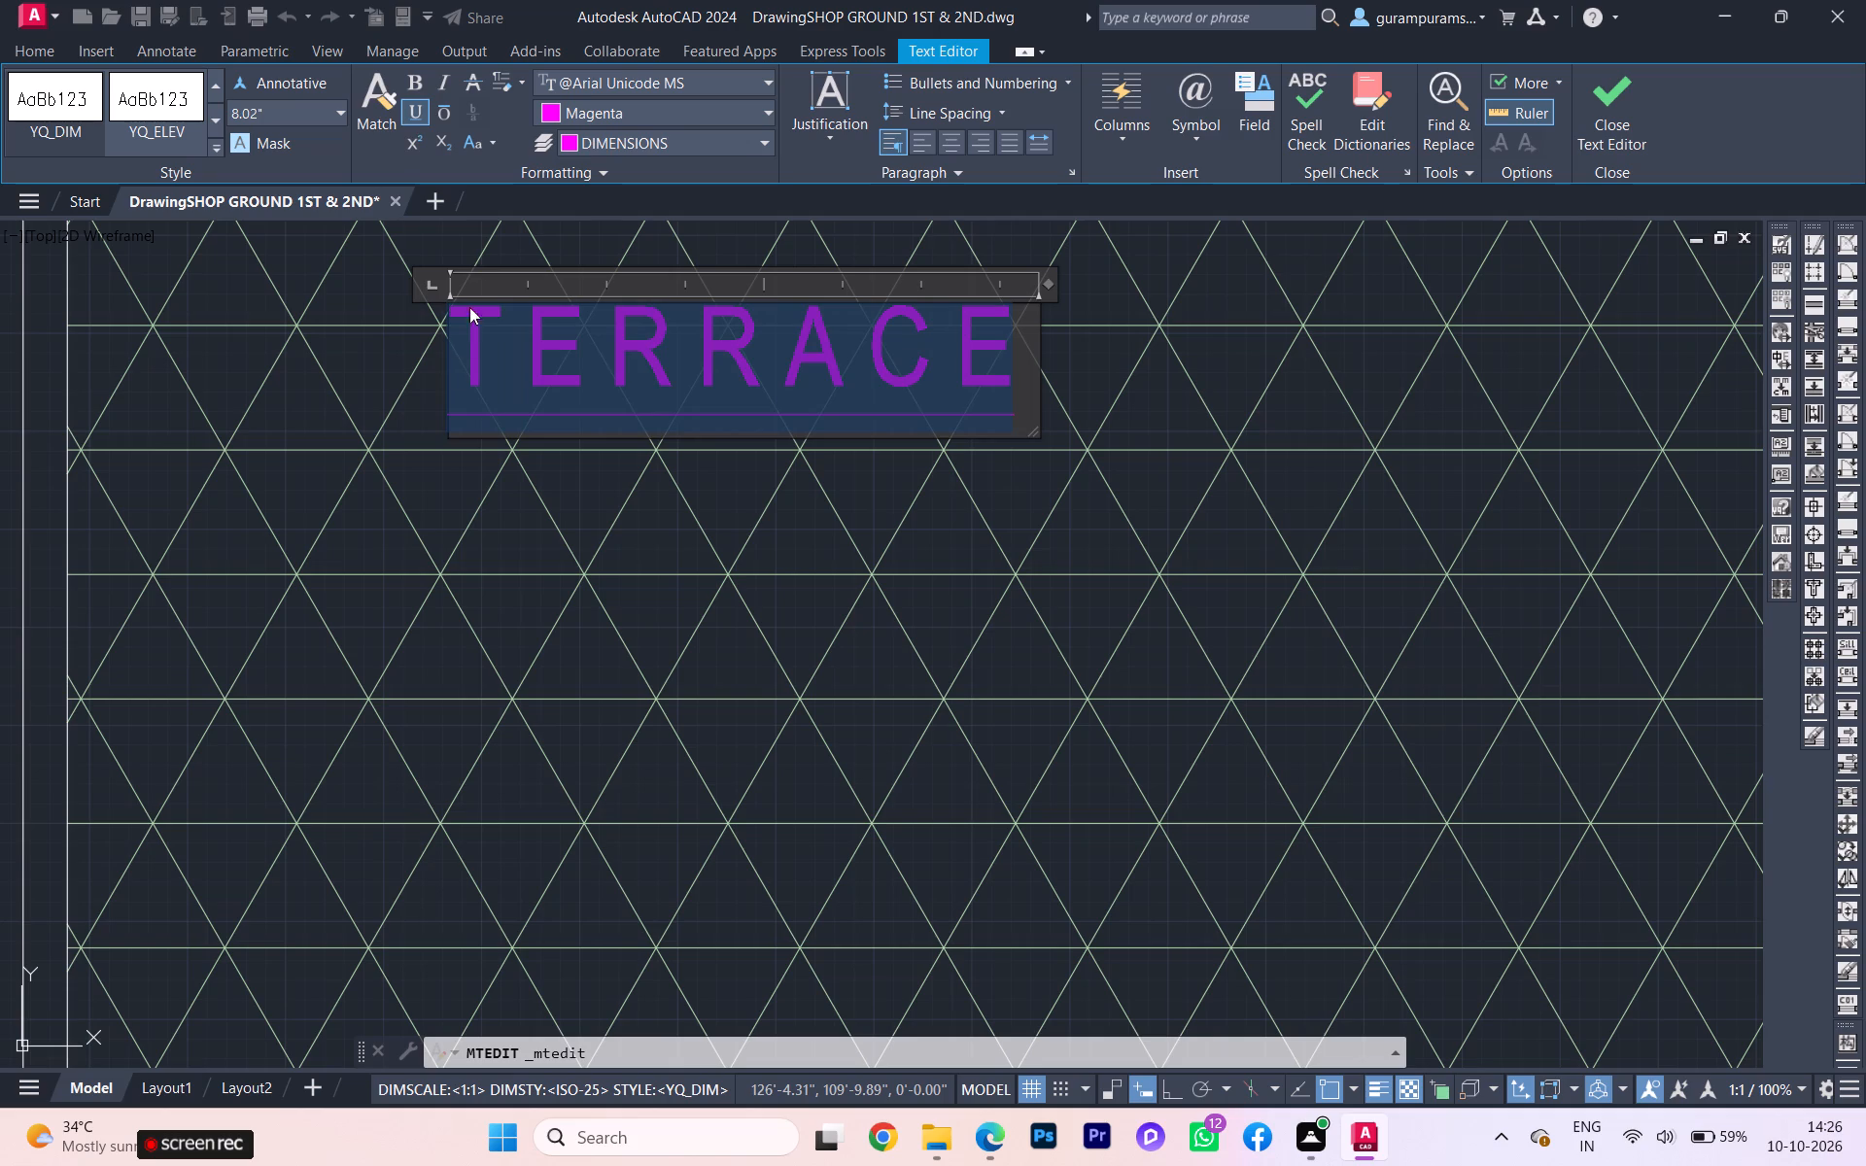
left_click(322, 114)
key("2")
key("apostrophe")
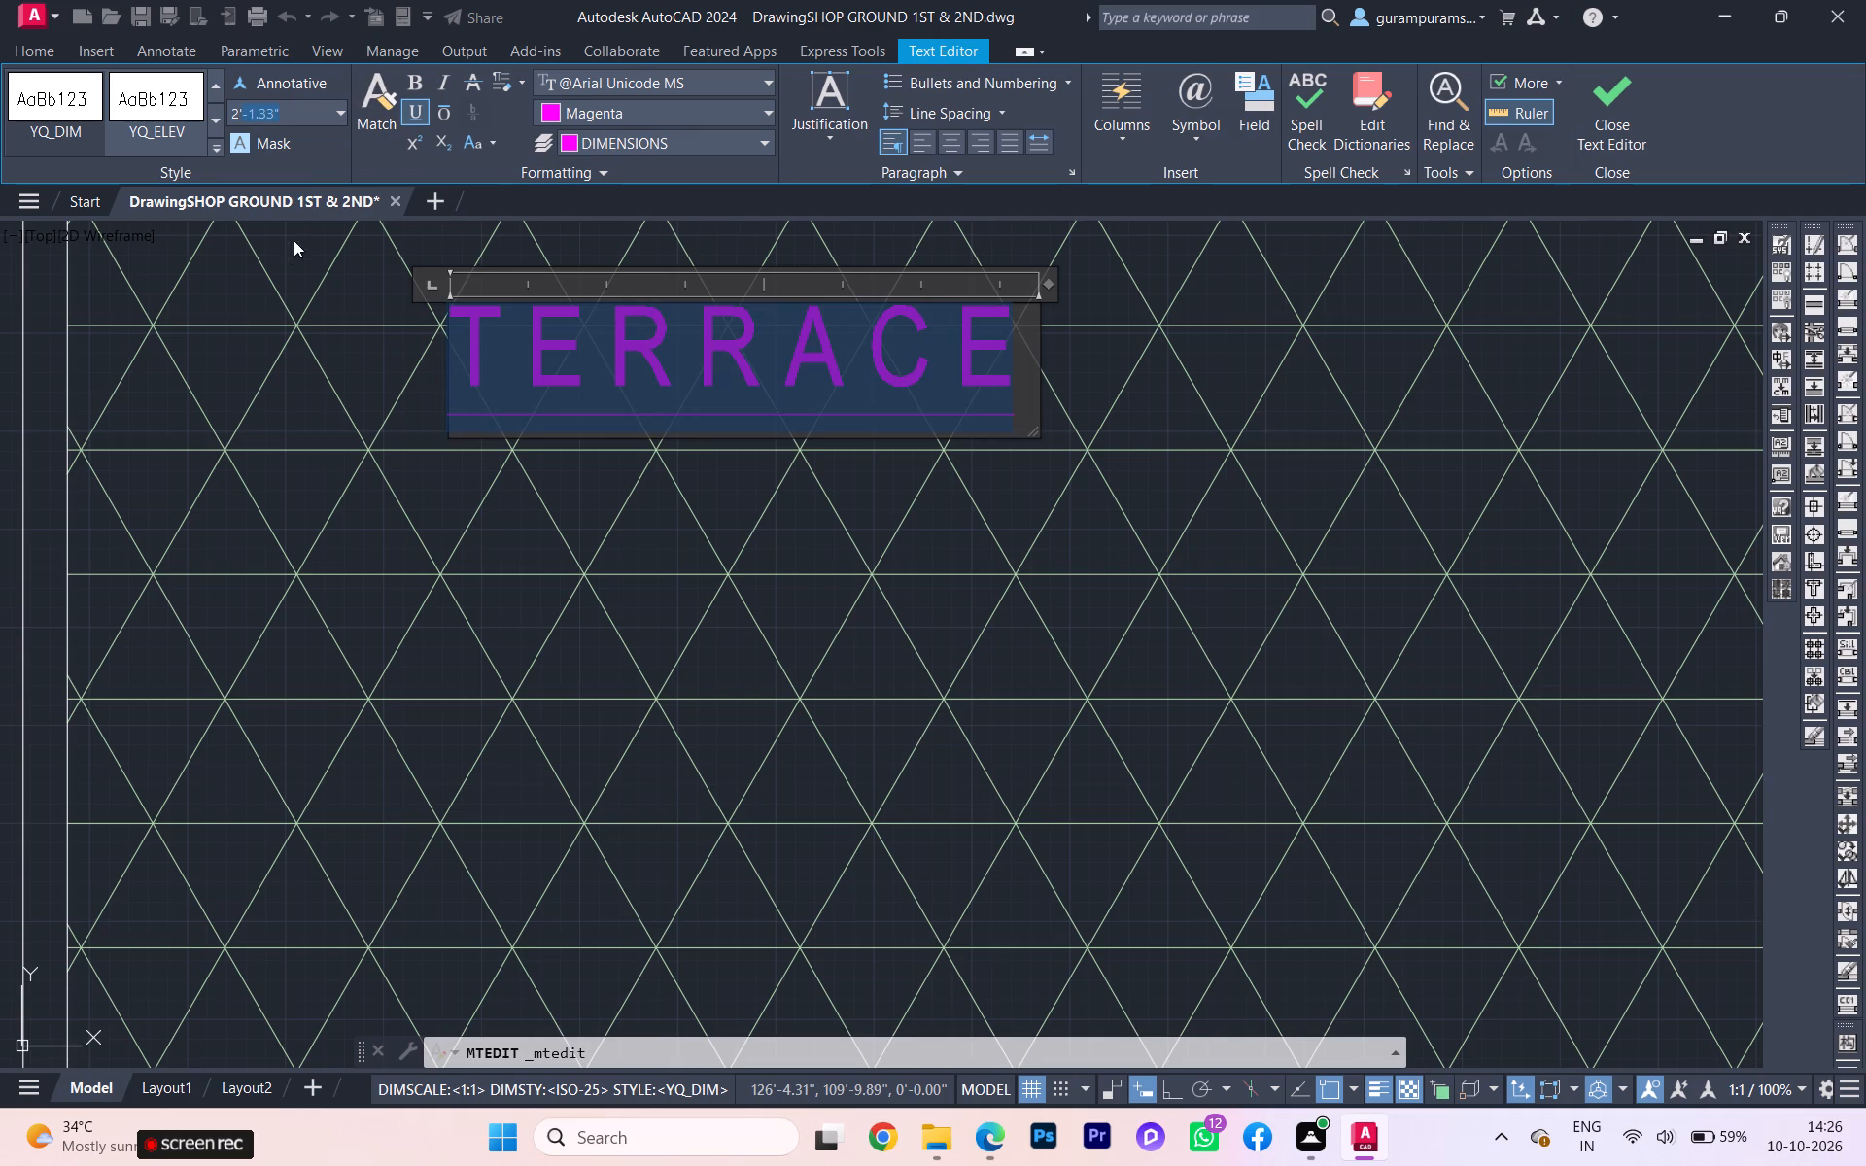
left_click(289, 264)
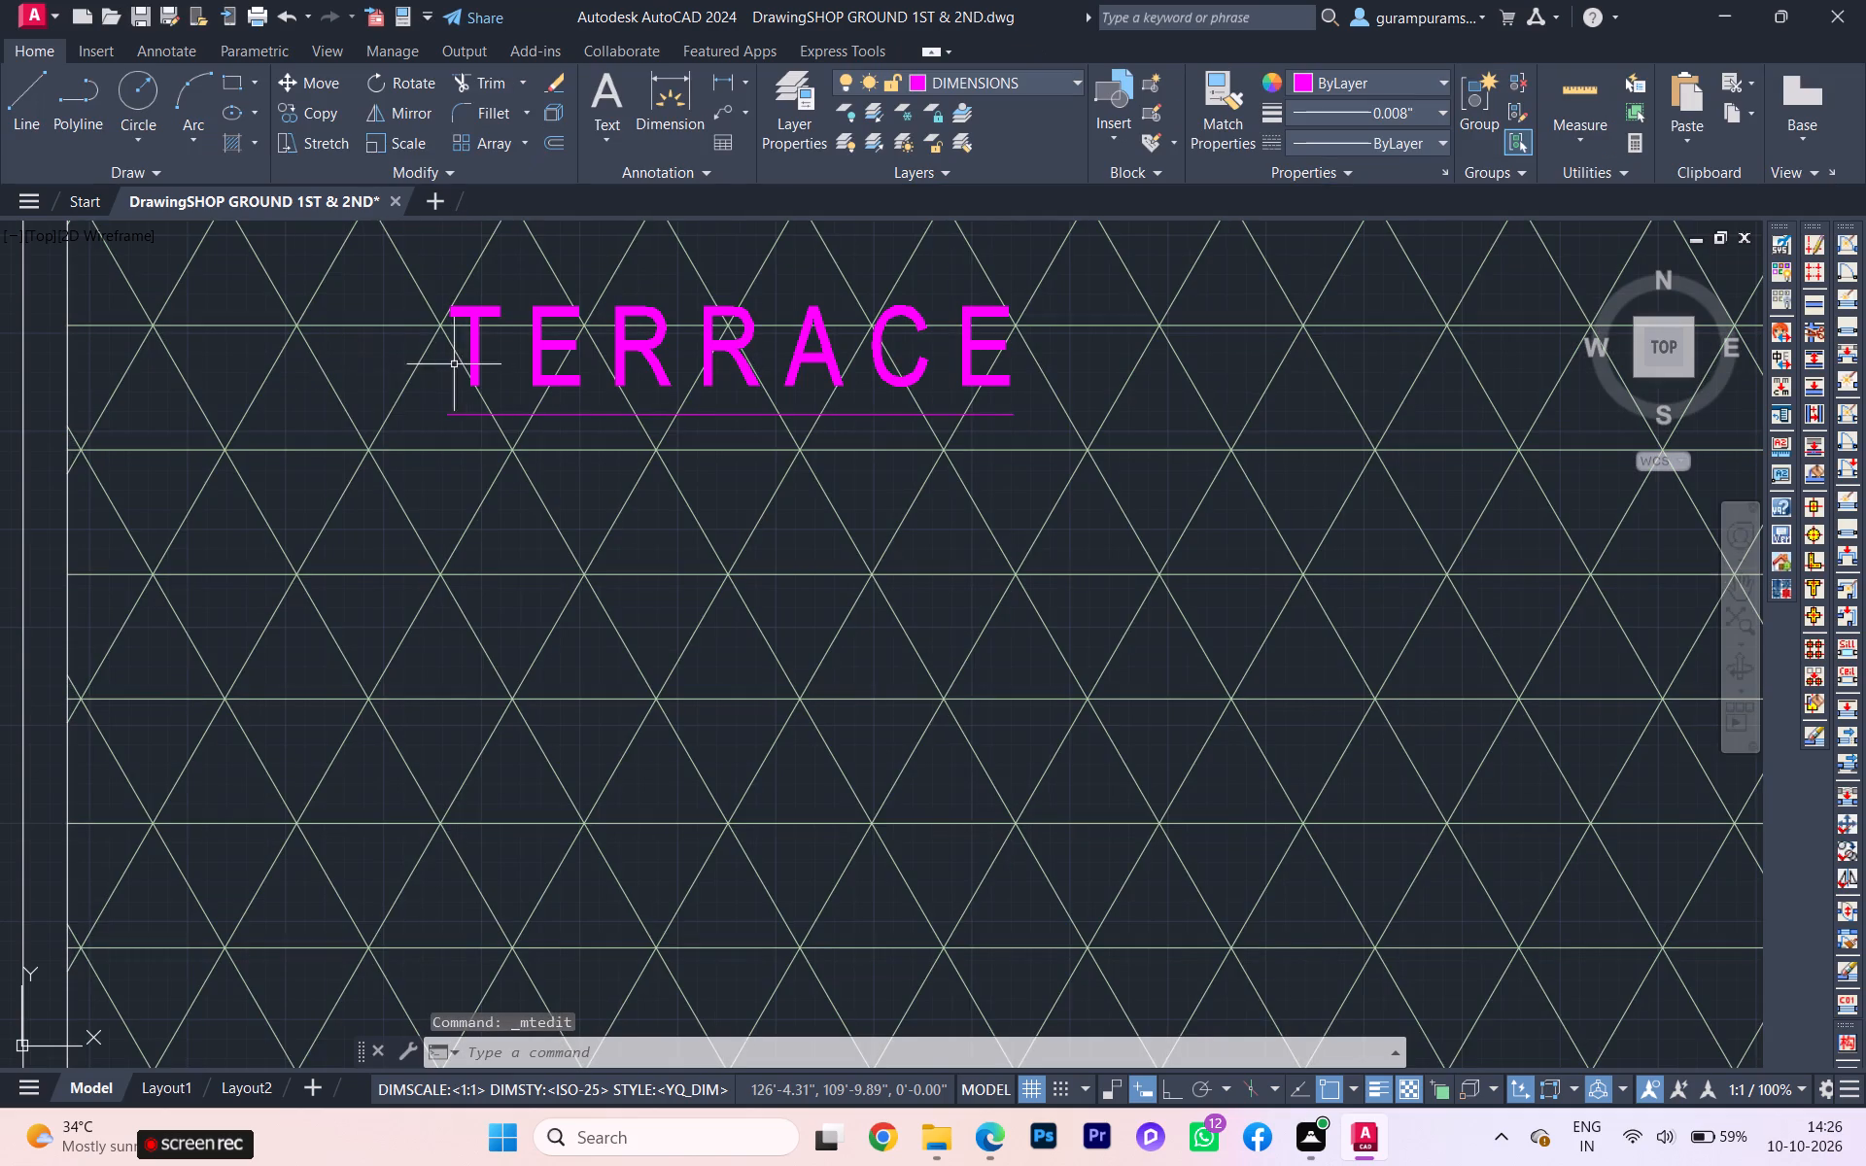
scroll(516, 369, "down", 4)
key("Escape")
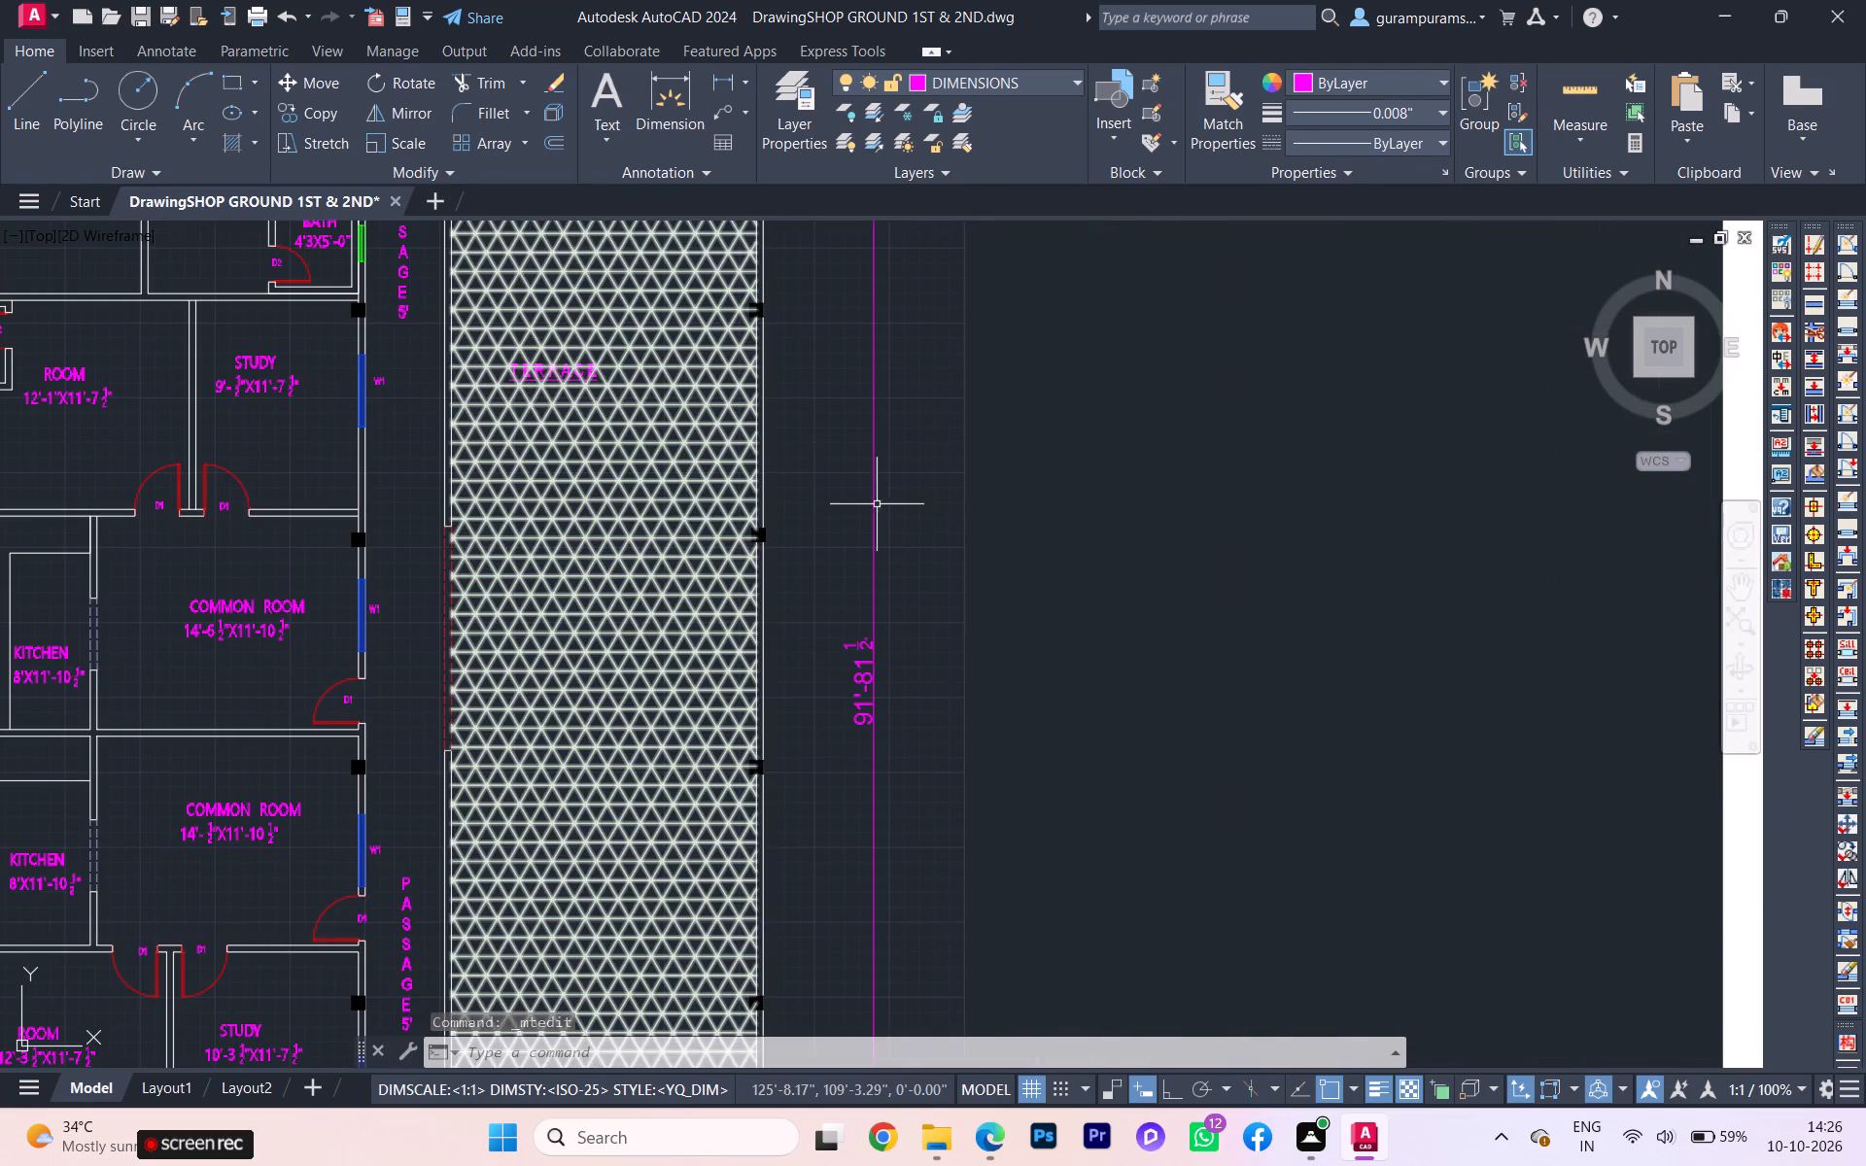
Group all objects of the shop and parking plan, including its parked cars and boundary lines.
scroll(911, 538, "down", 2)
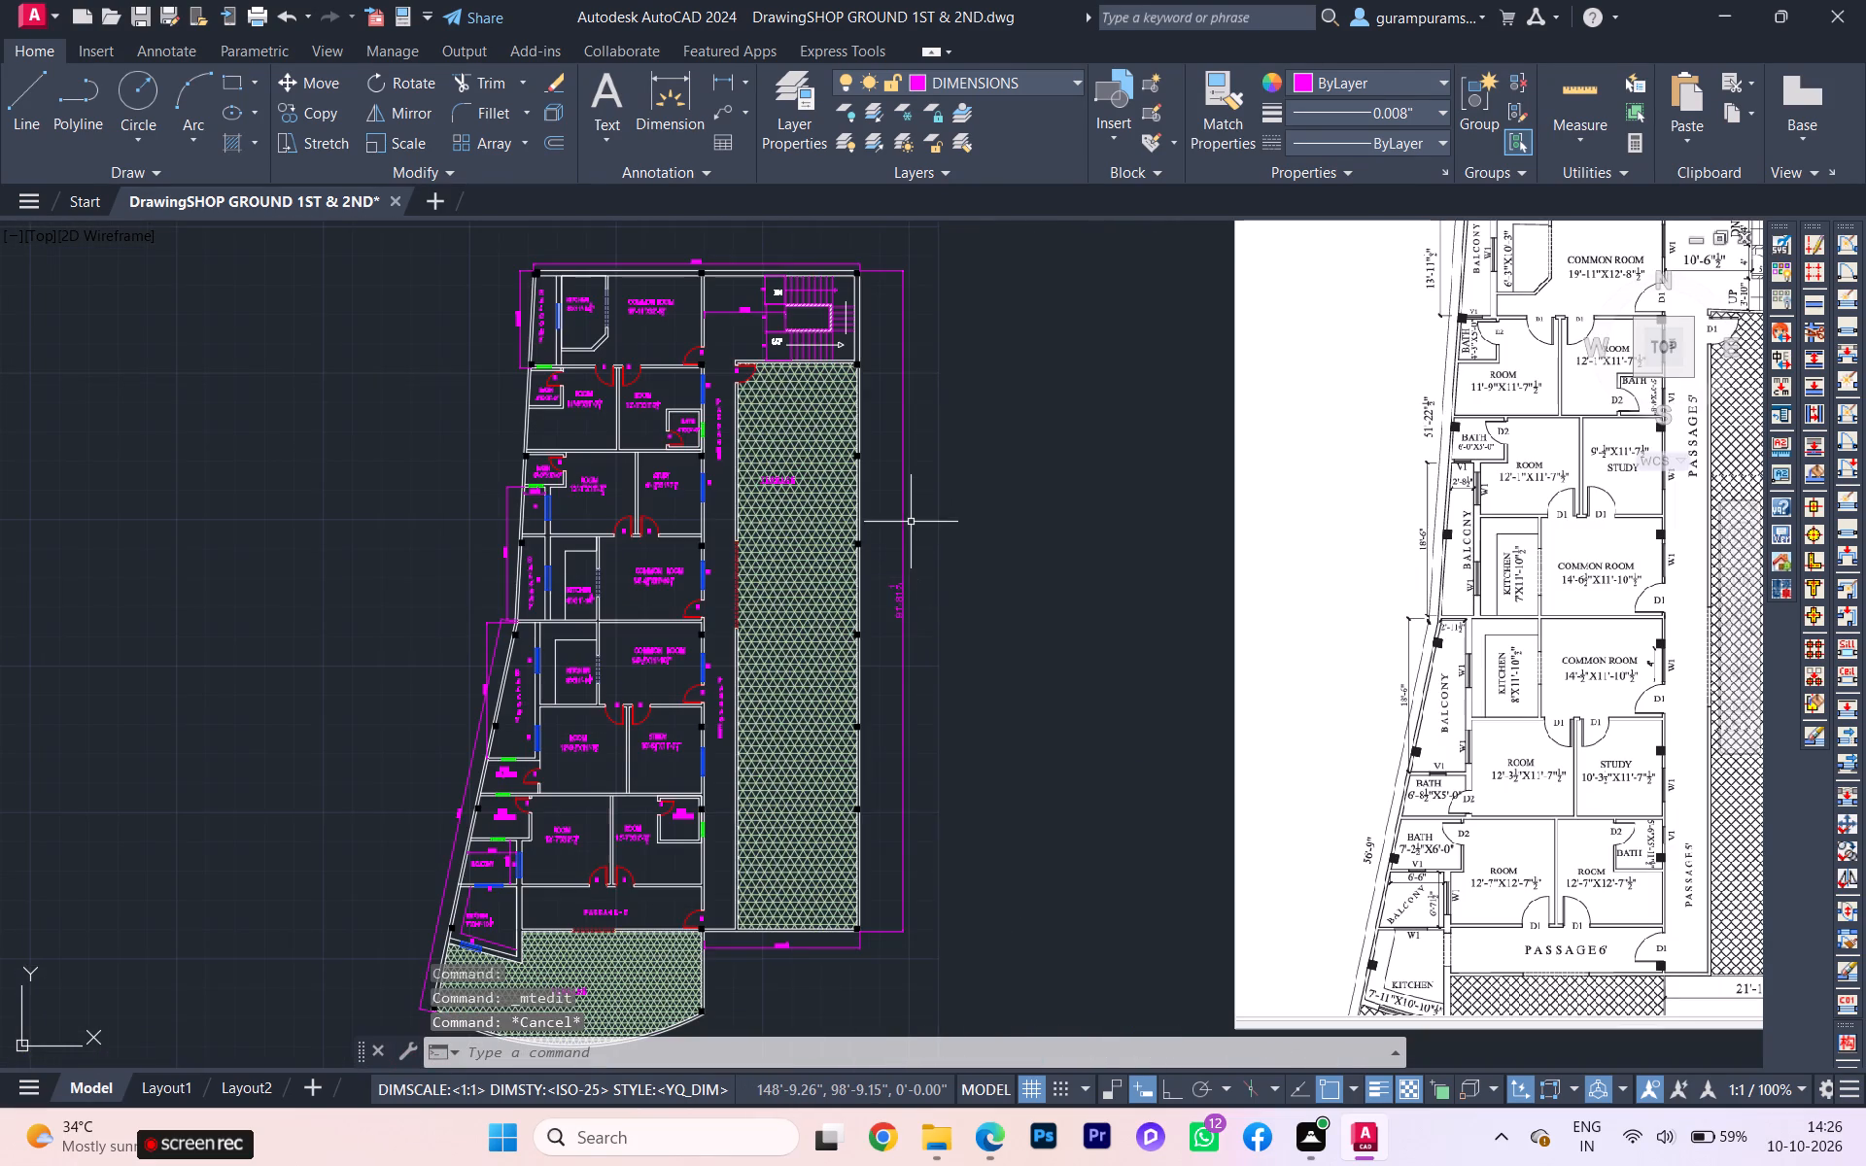
scroll(911, 522, "down", 2)
scroll(463, 559, "down", 1)
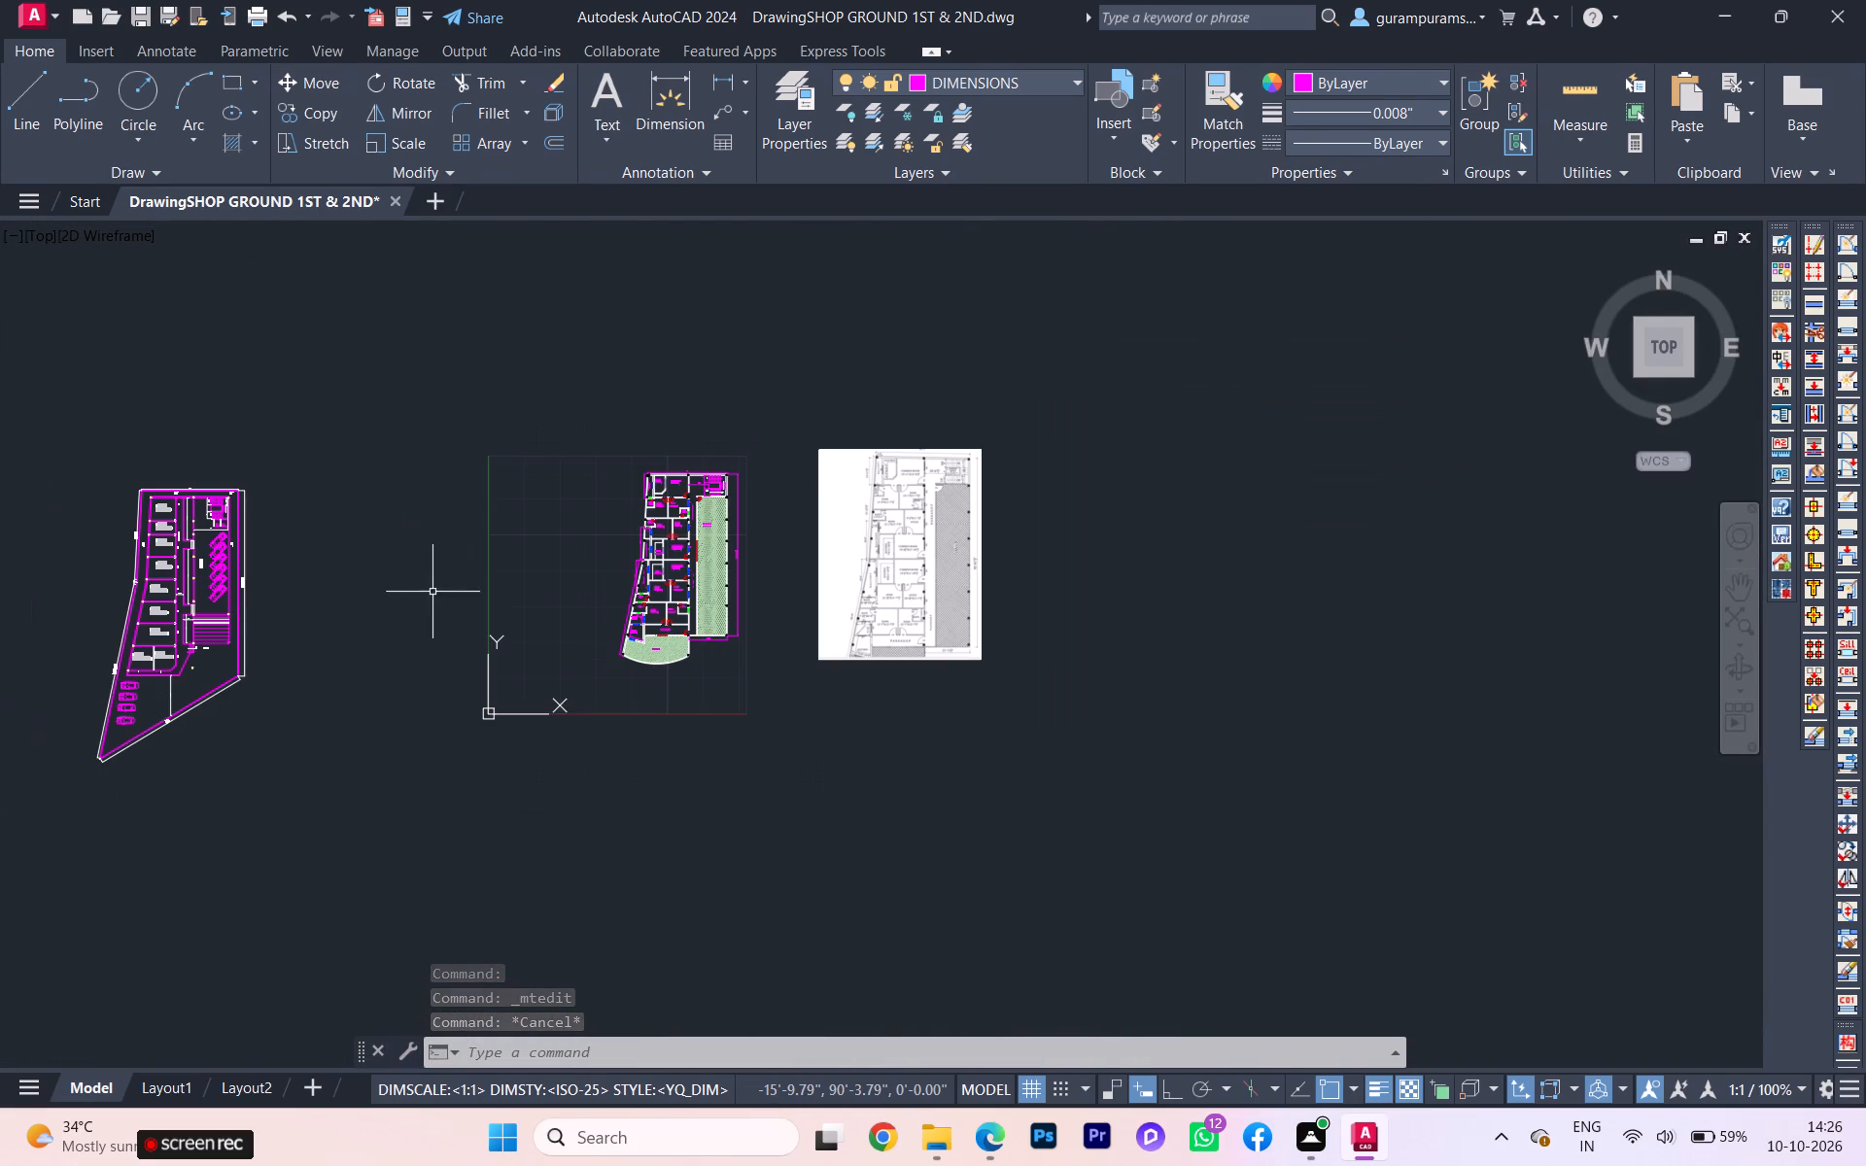
left_click(300, 692)
left_click(27, 413)
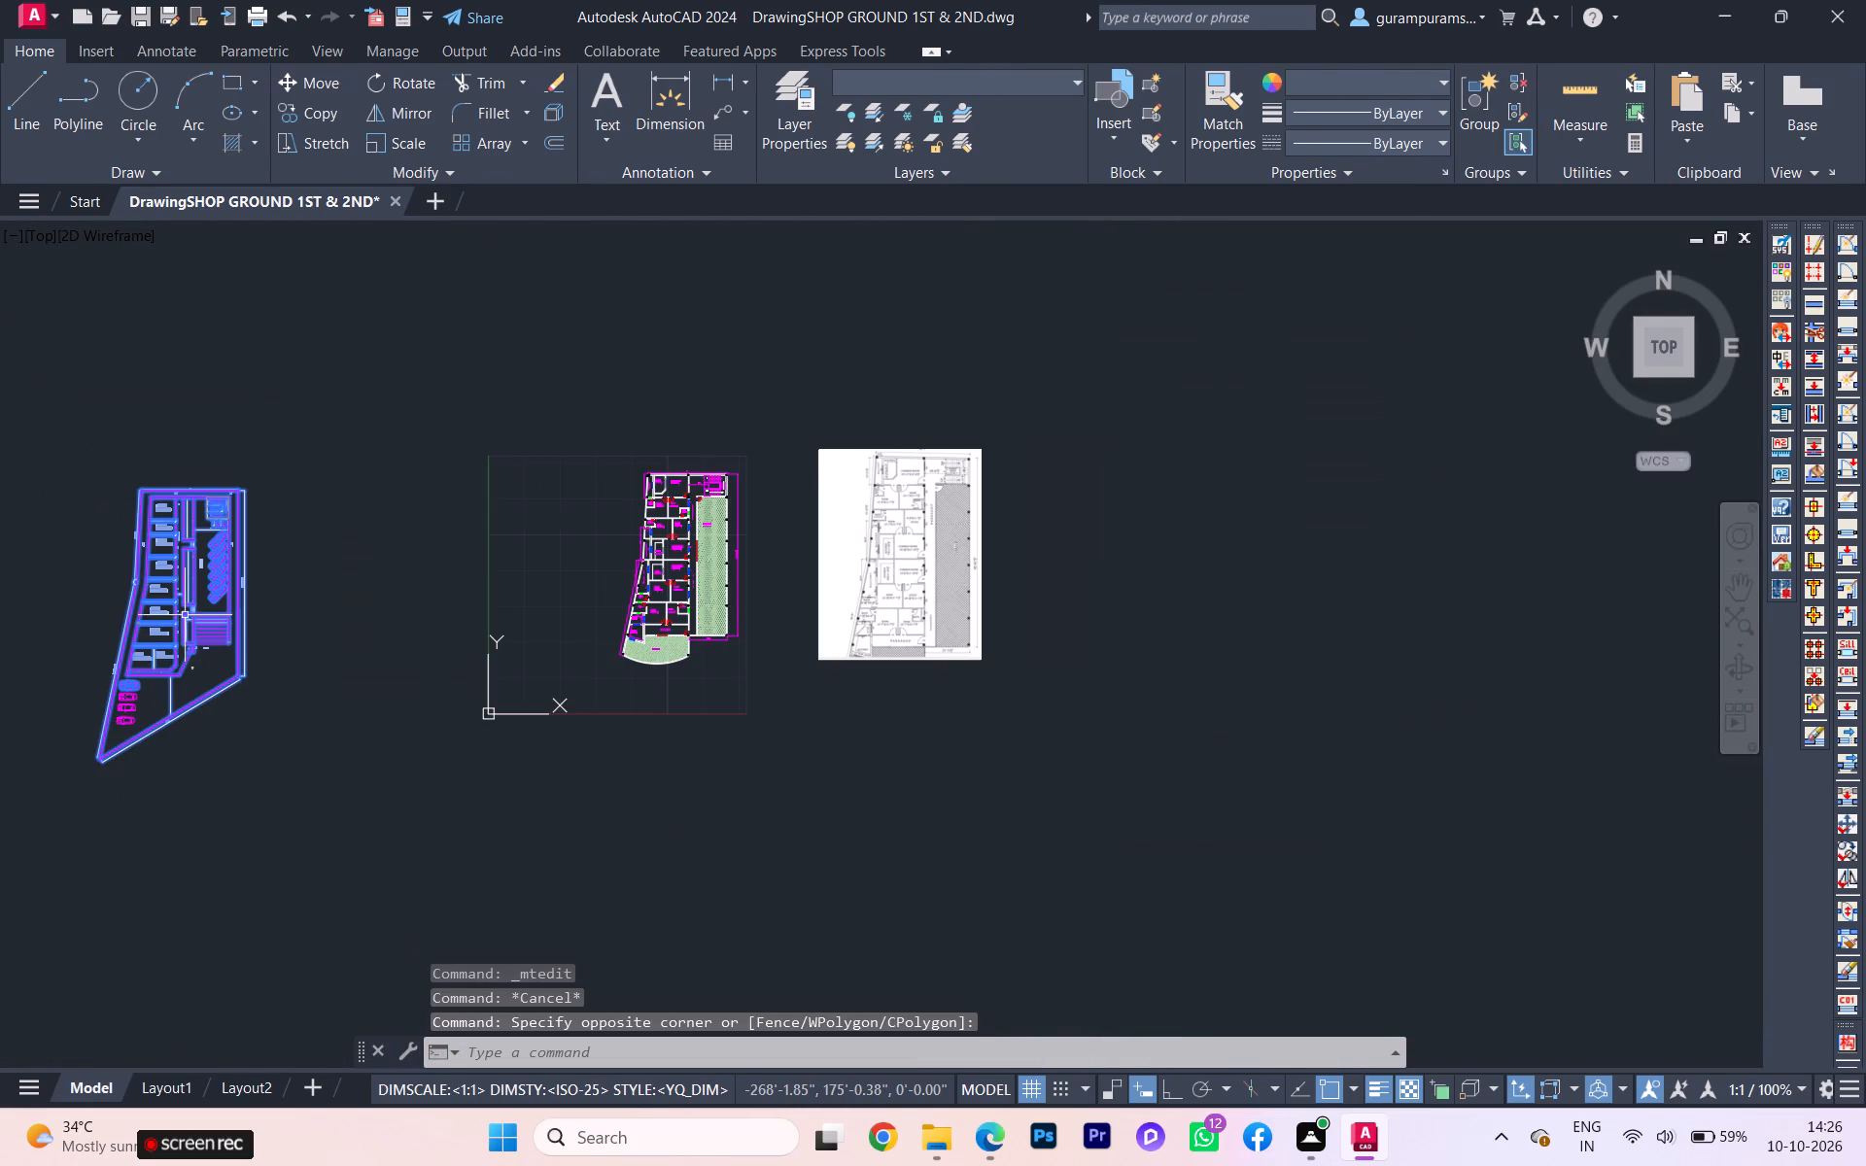
left_click(239, 795)
left_click(29, 429)
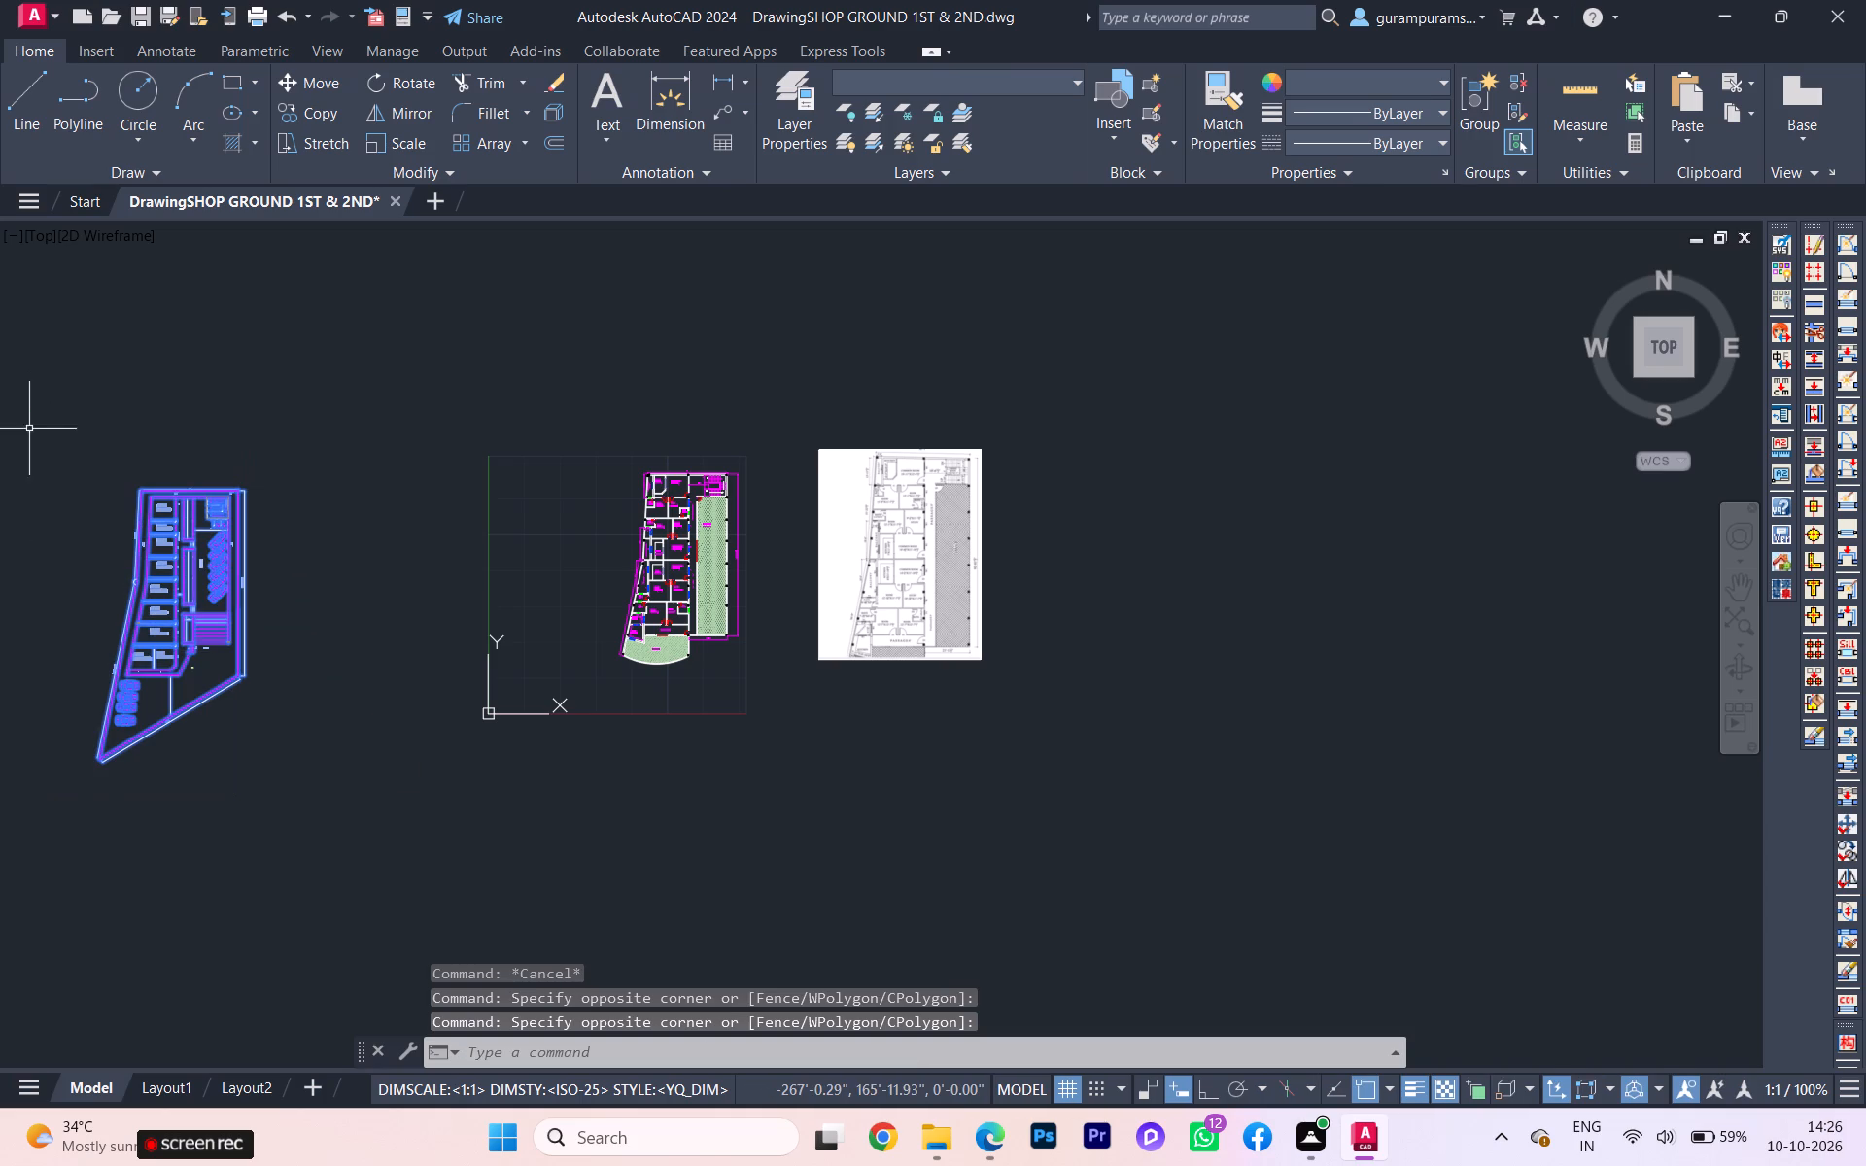
key("g")
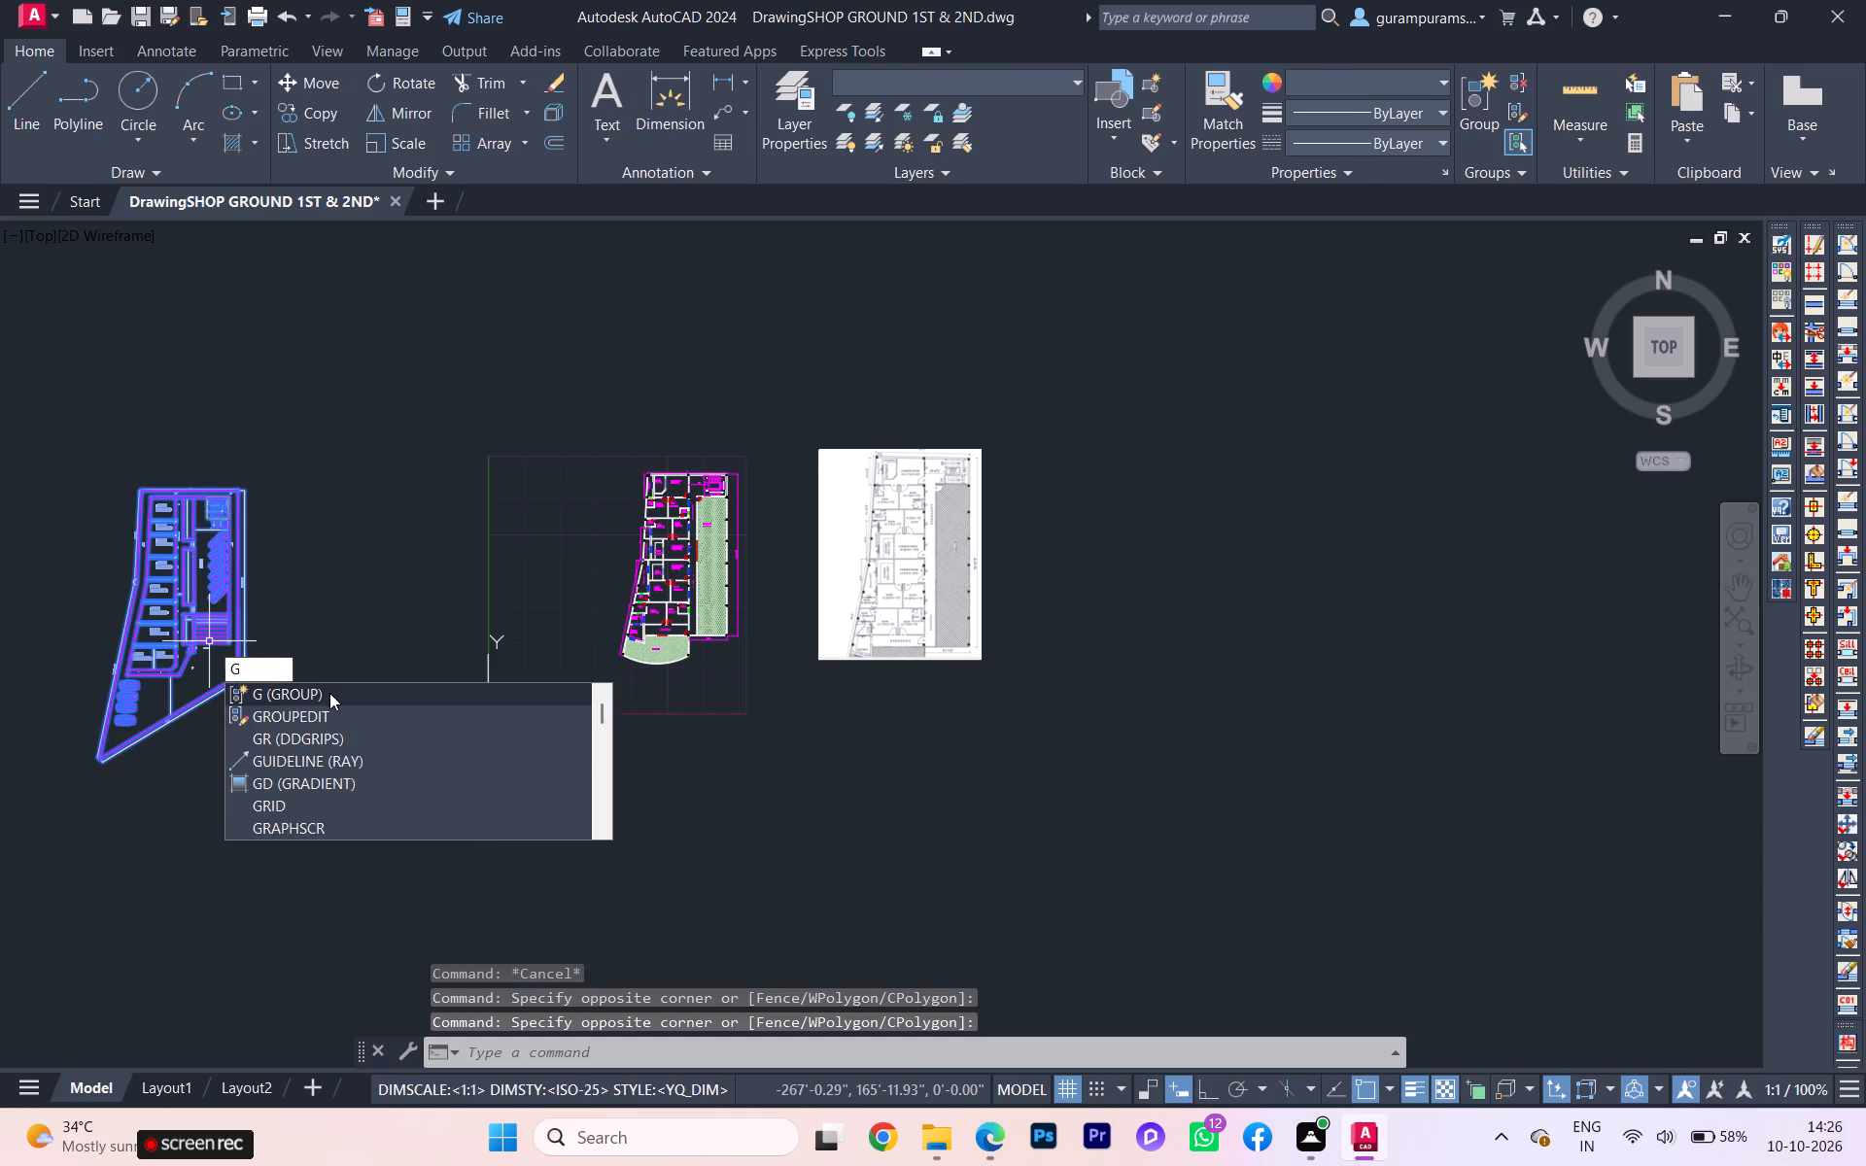
left_click(329, 693)
Group all objects of the hatched-terrace floor plan, including its labels and dimensions.
left_click(763, 624)
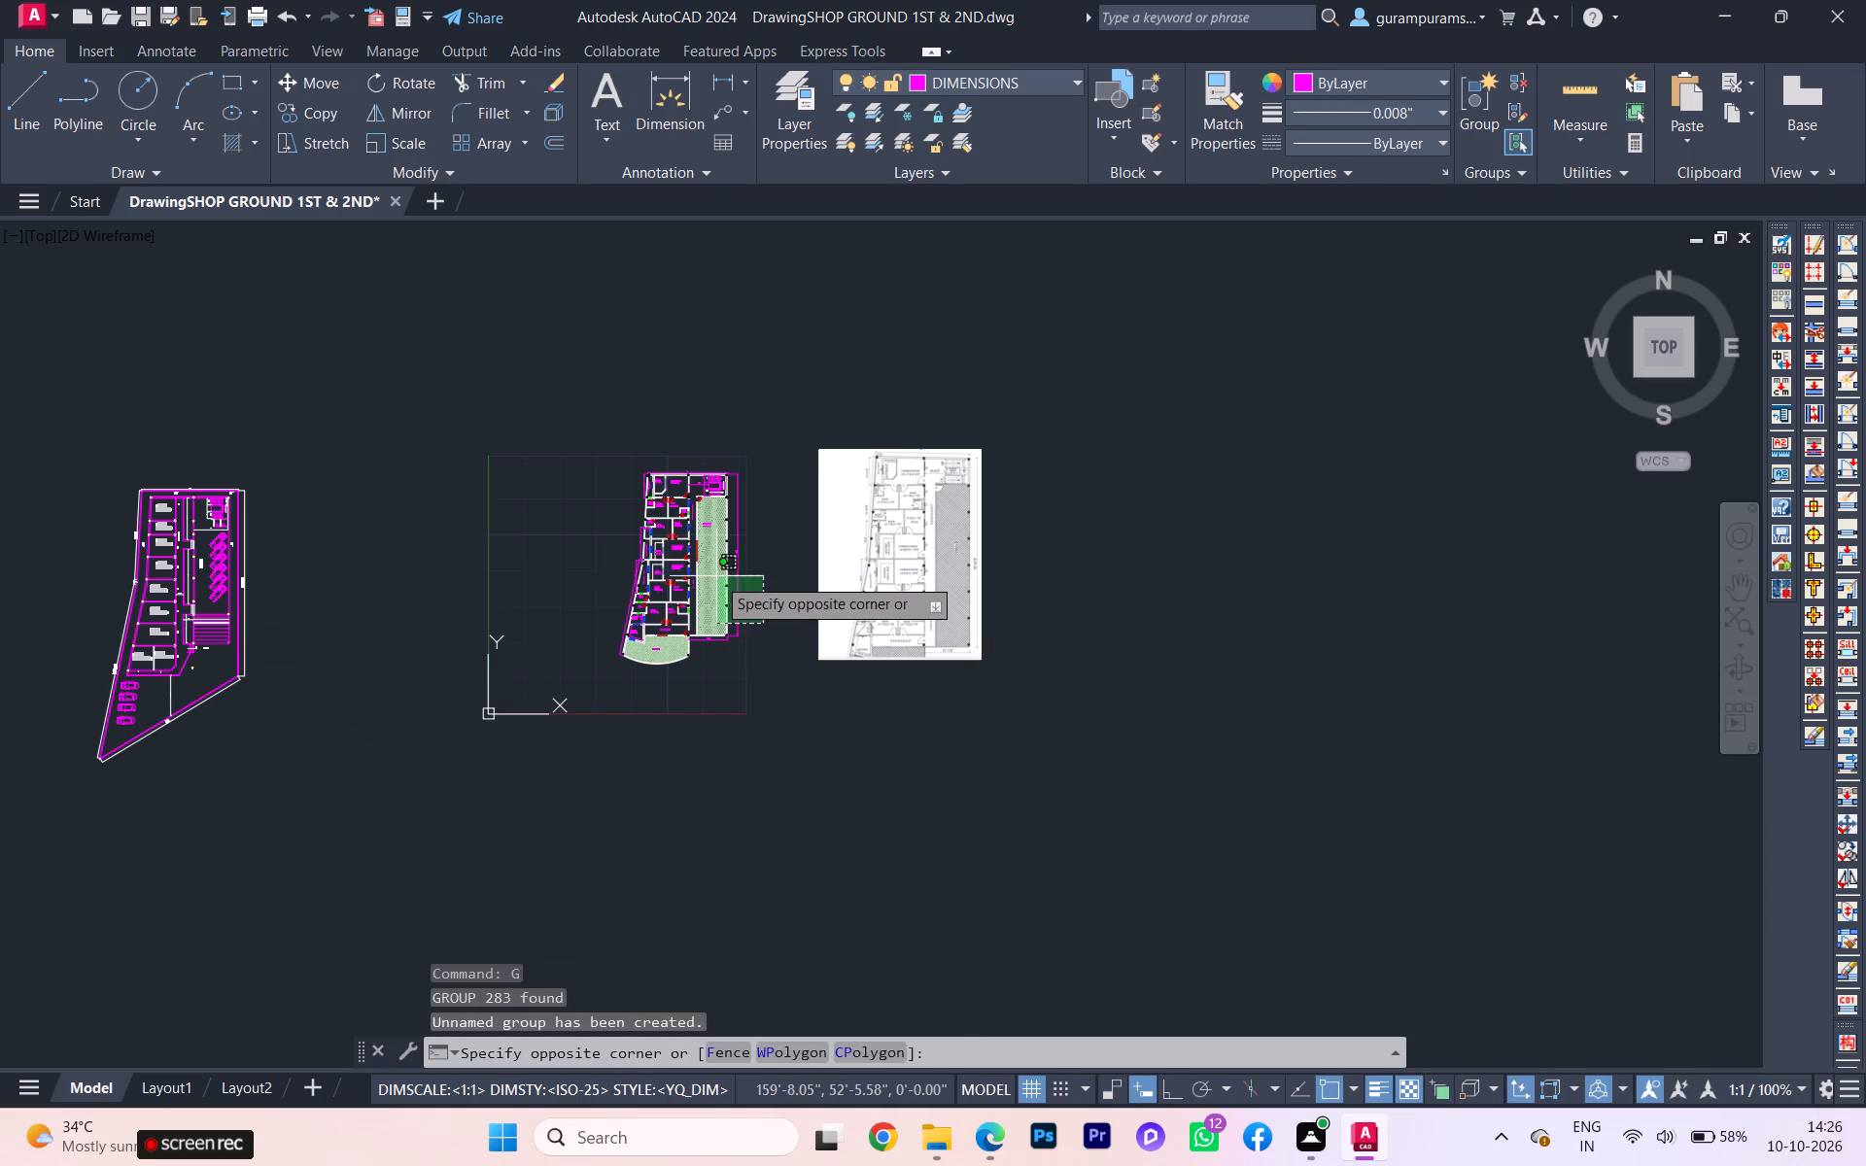
key("Escape")
left_click(605, 419)
left_click(805, 737)
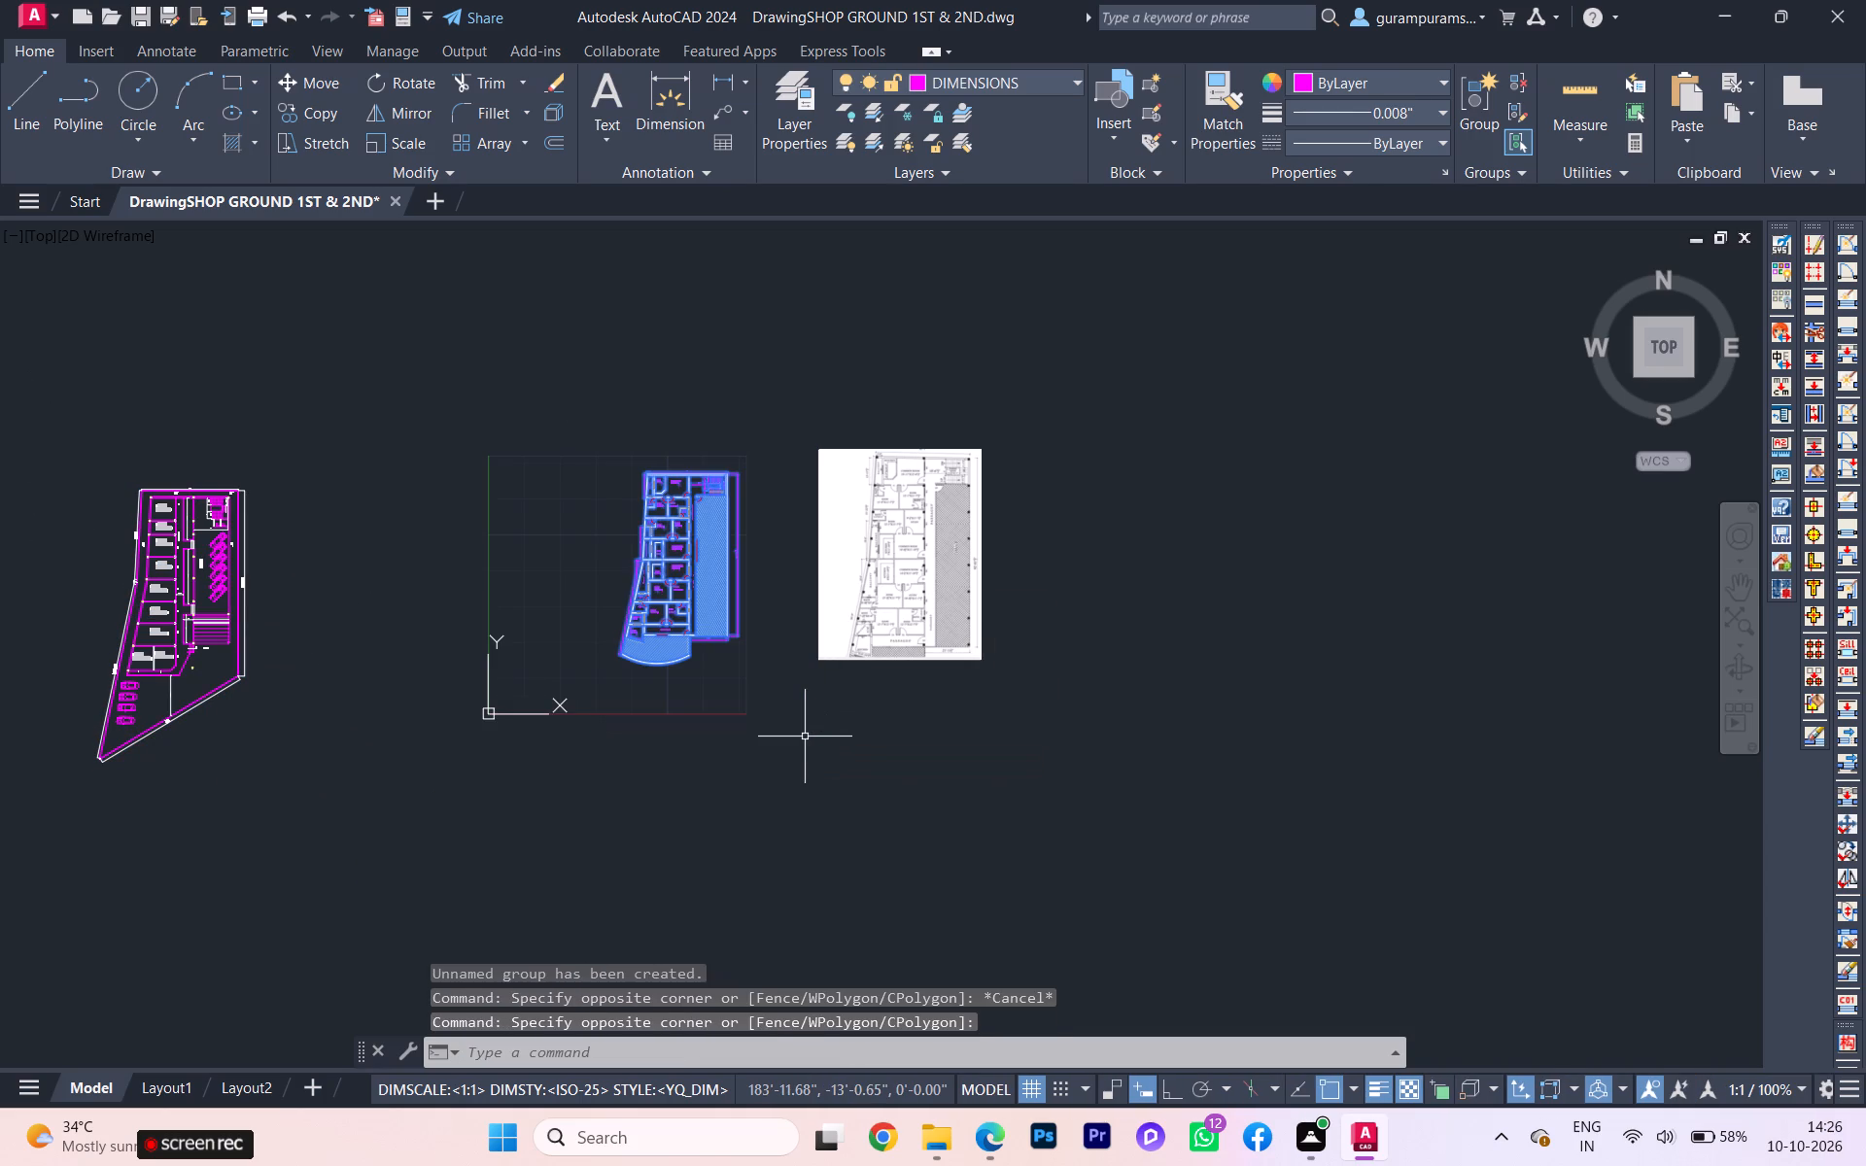
key("g")
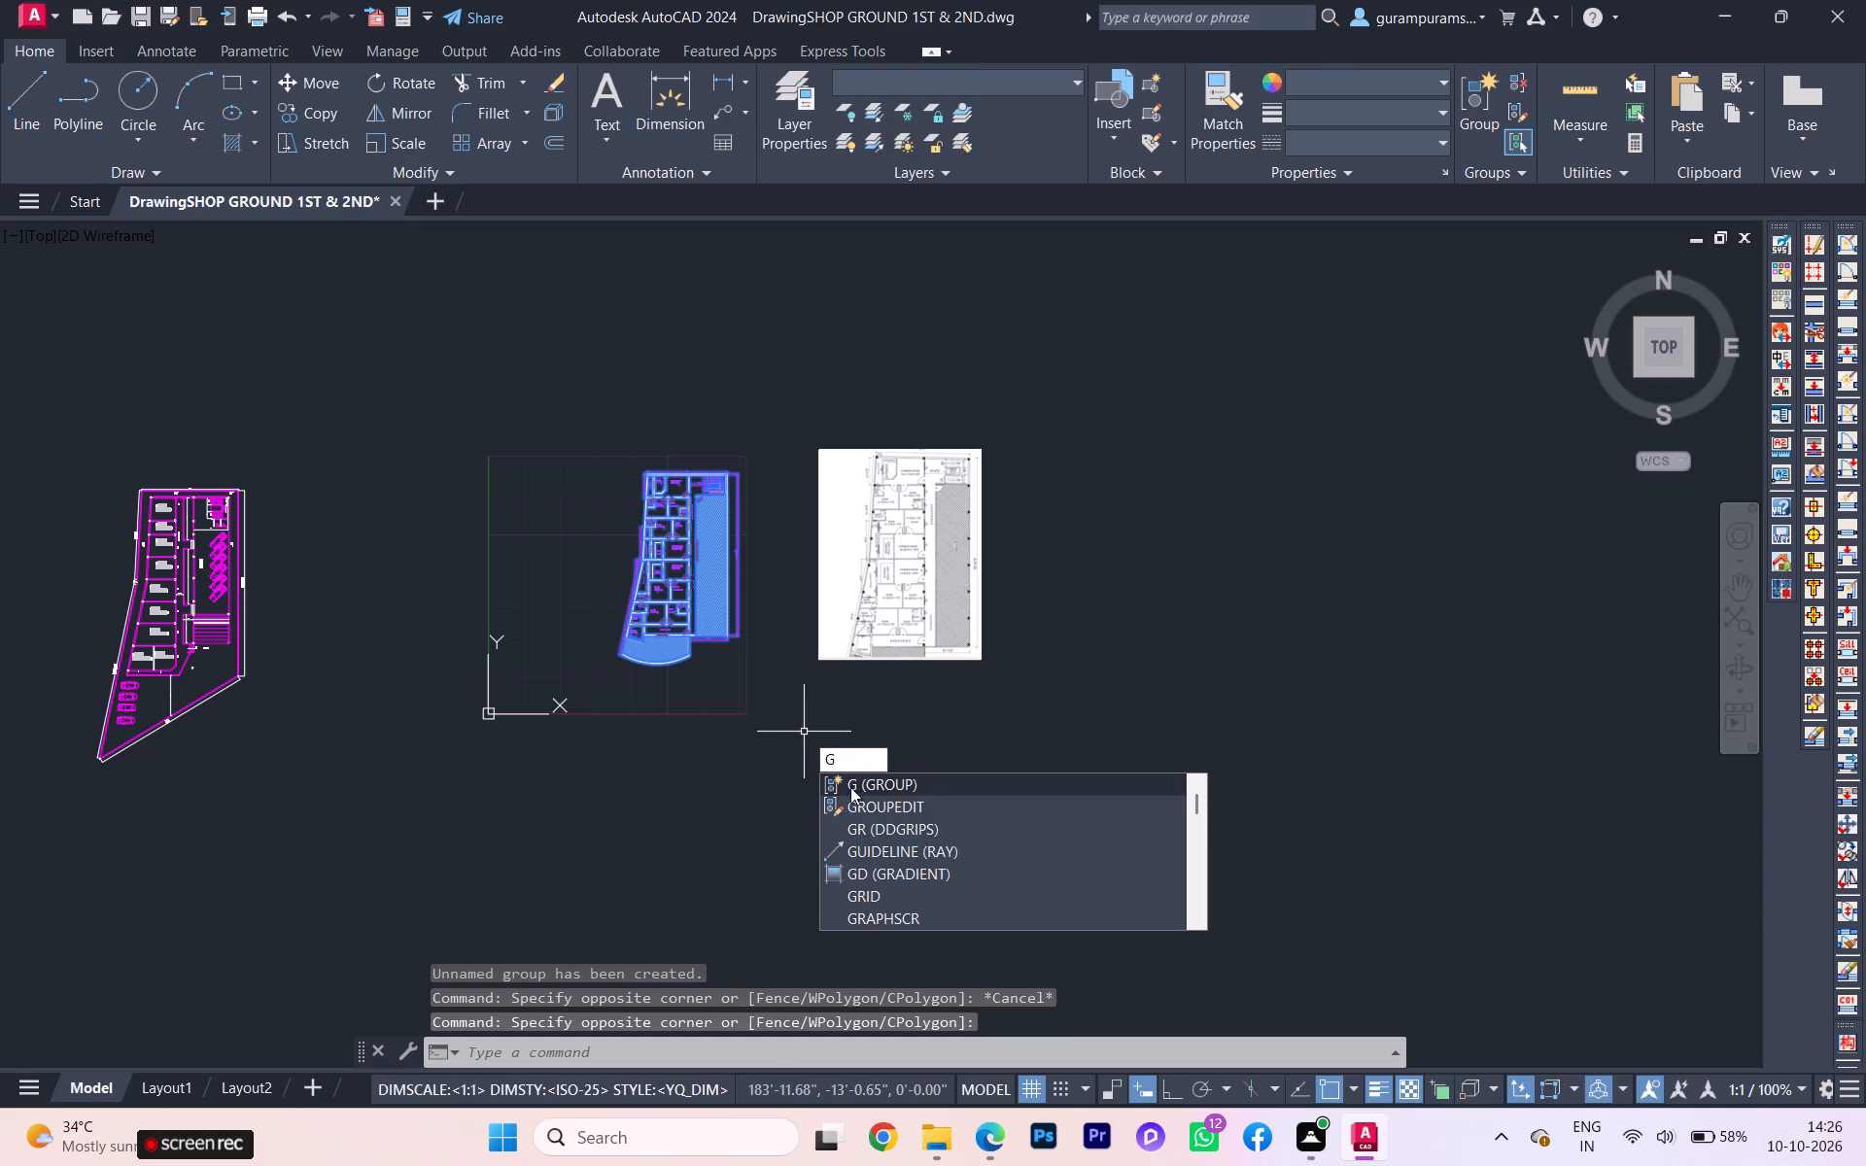
left_click(850, 787)
key("Escape")
Move the grouped shop and parking plan close to the west side of the floor plan.
left_click(234, 701)
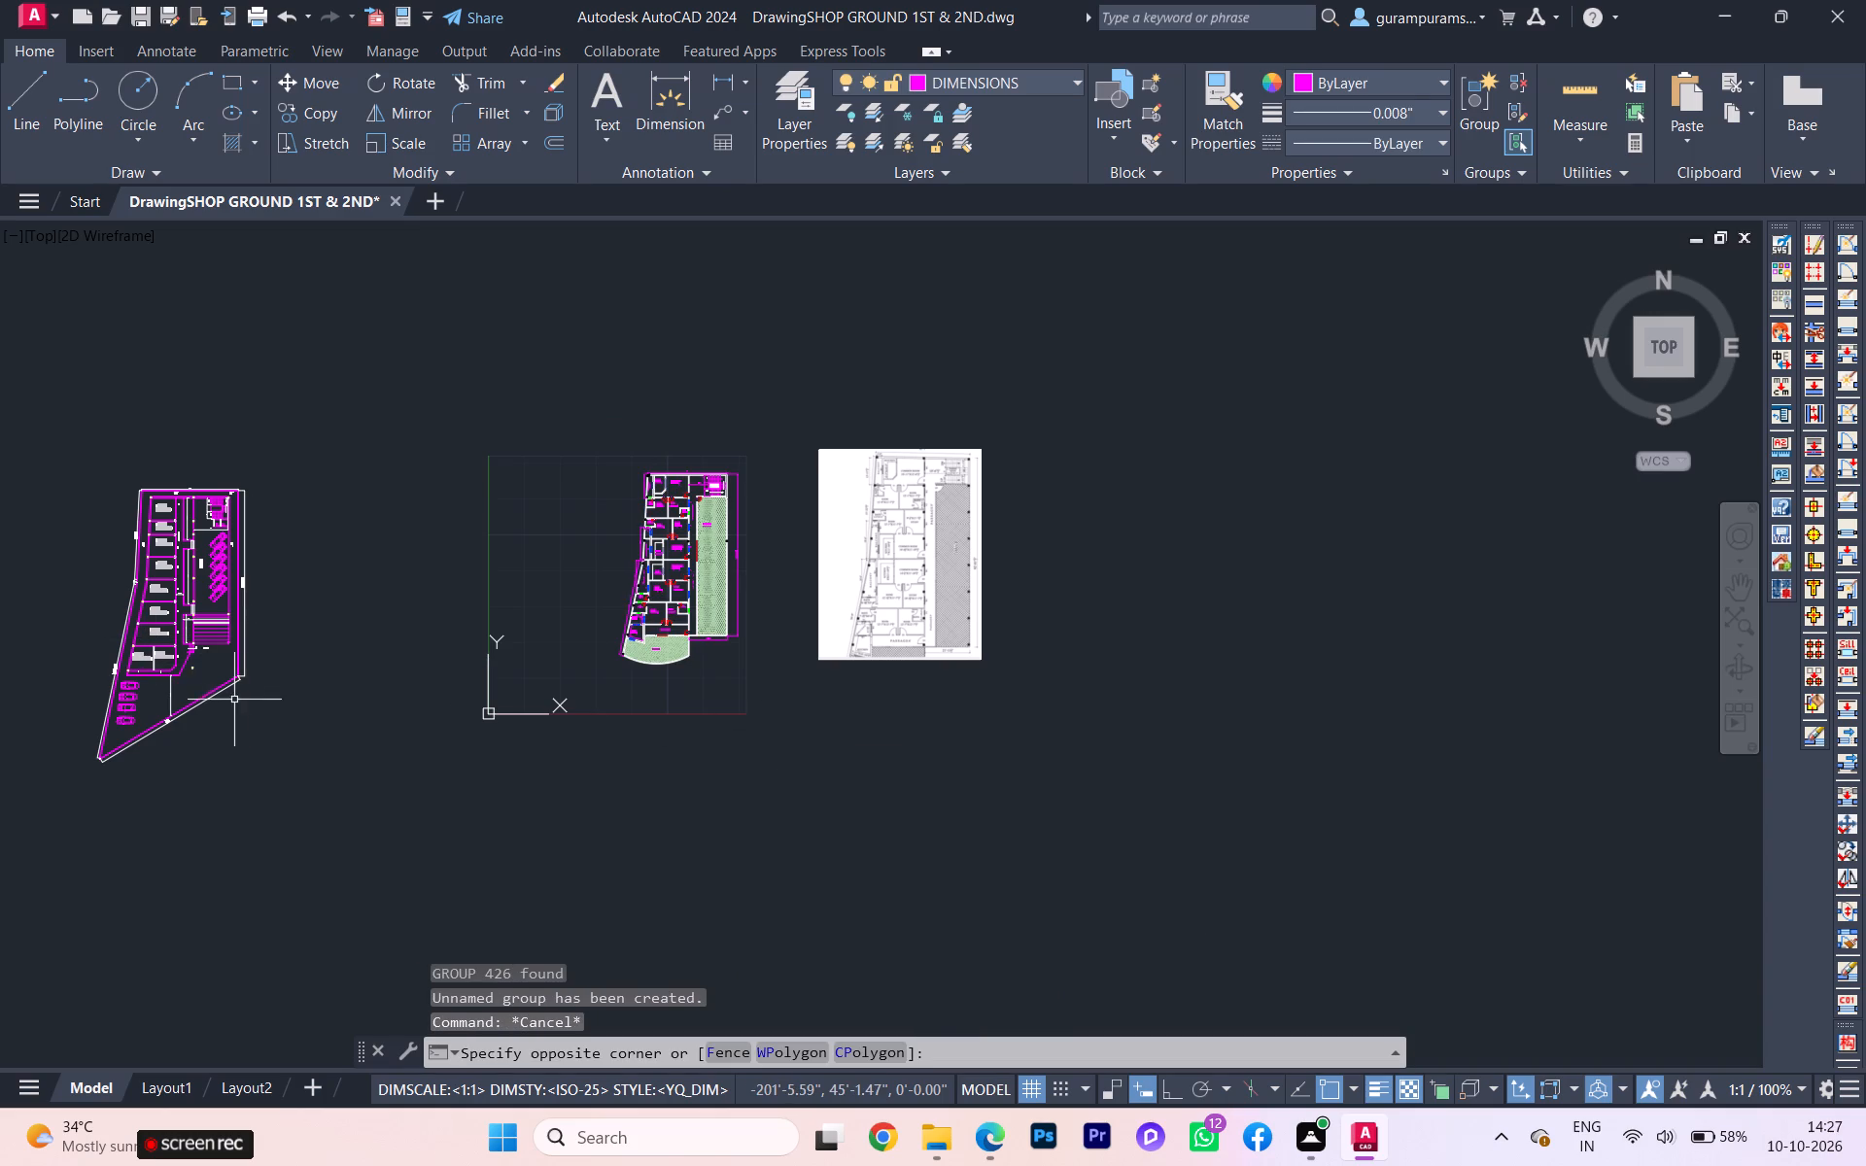
left_click(36, 414)
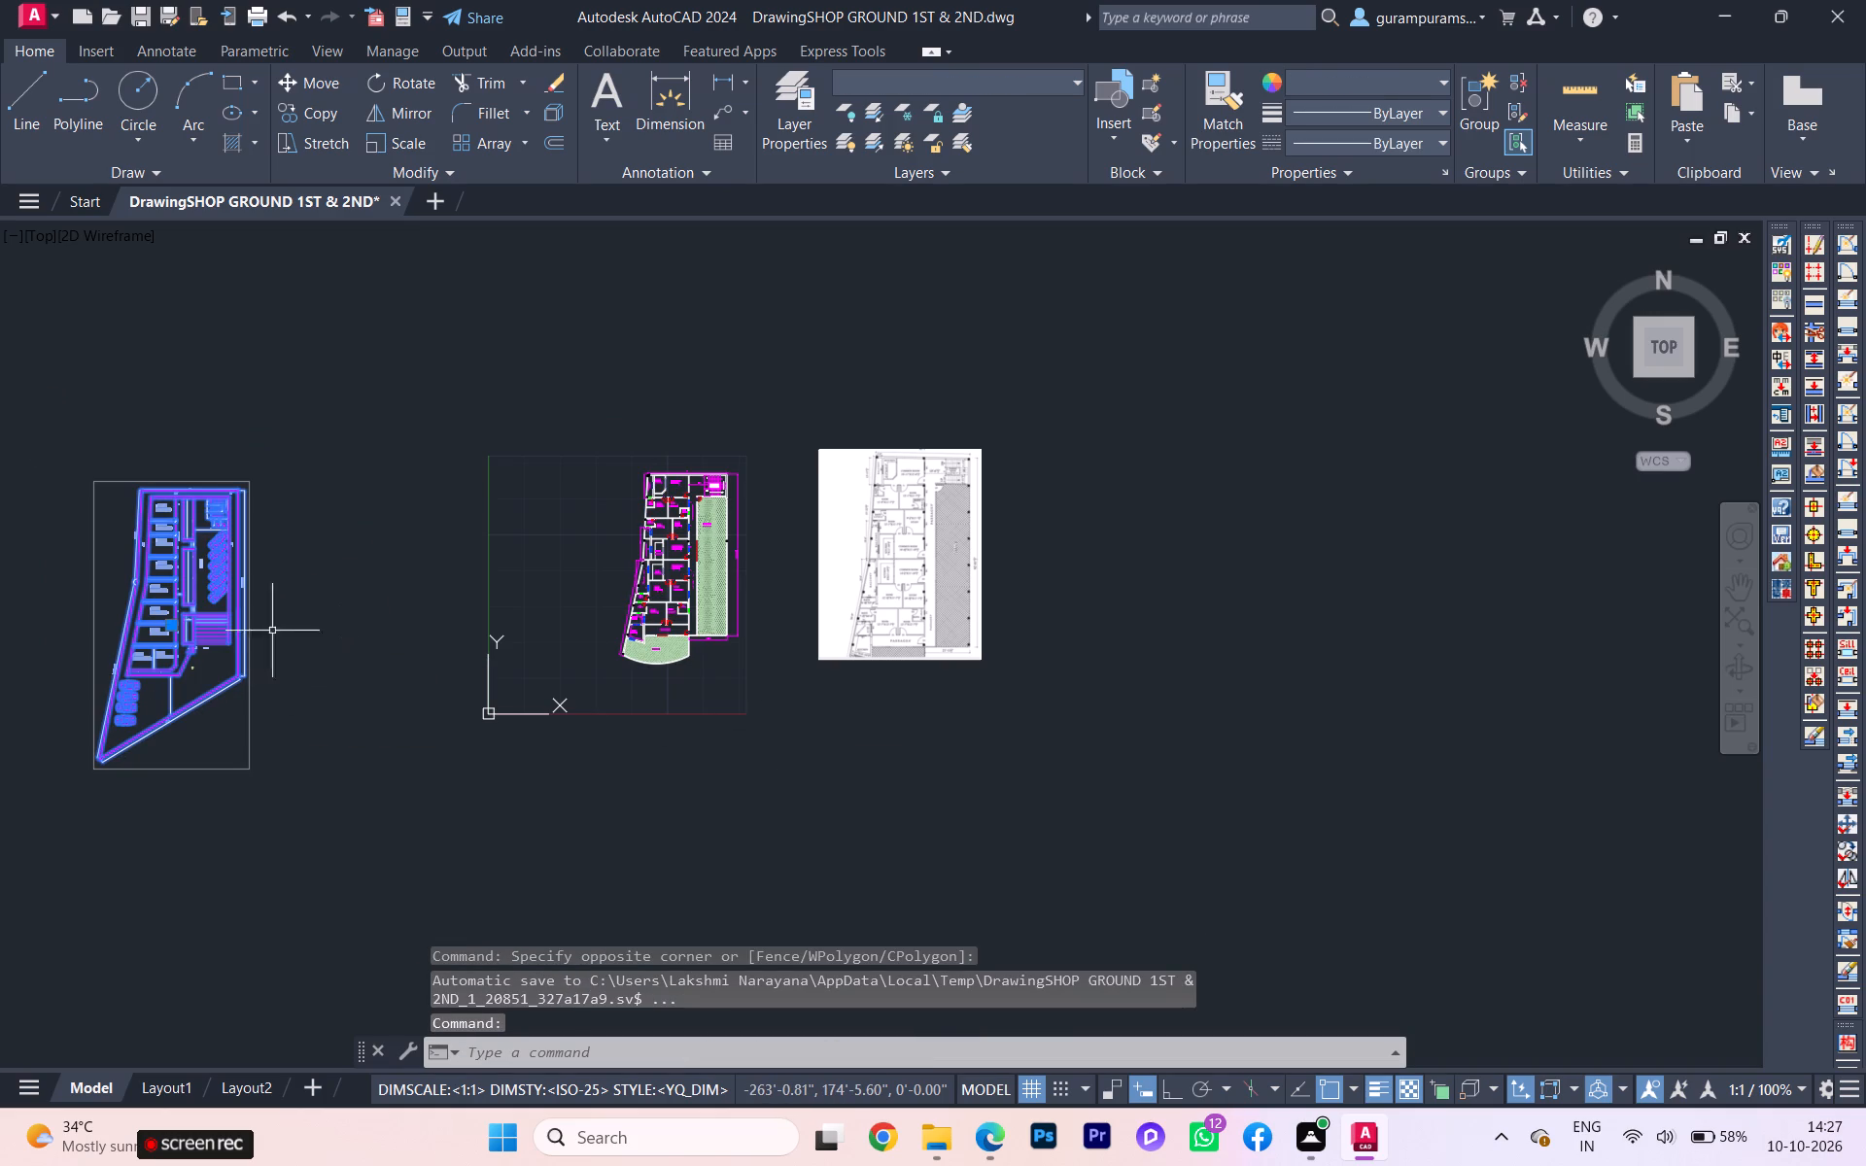
key("m")
key("Return")
left_click(190, 687)
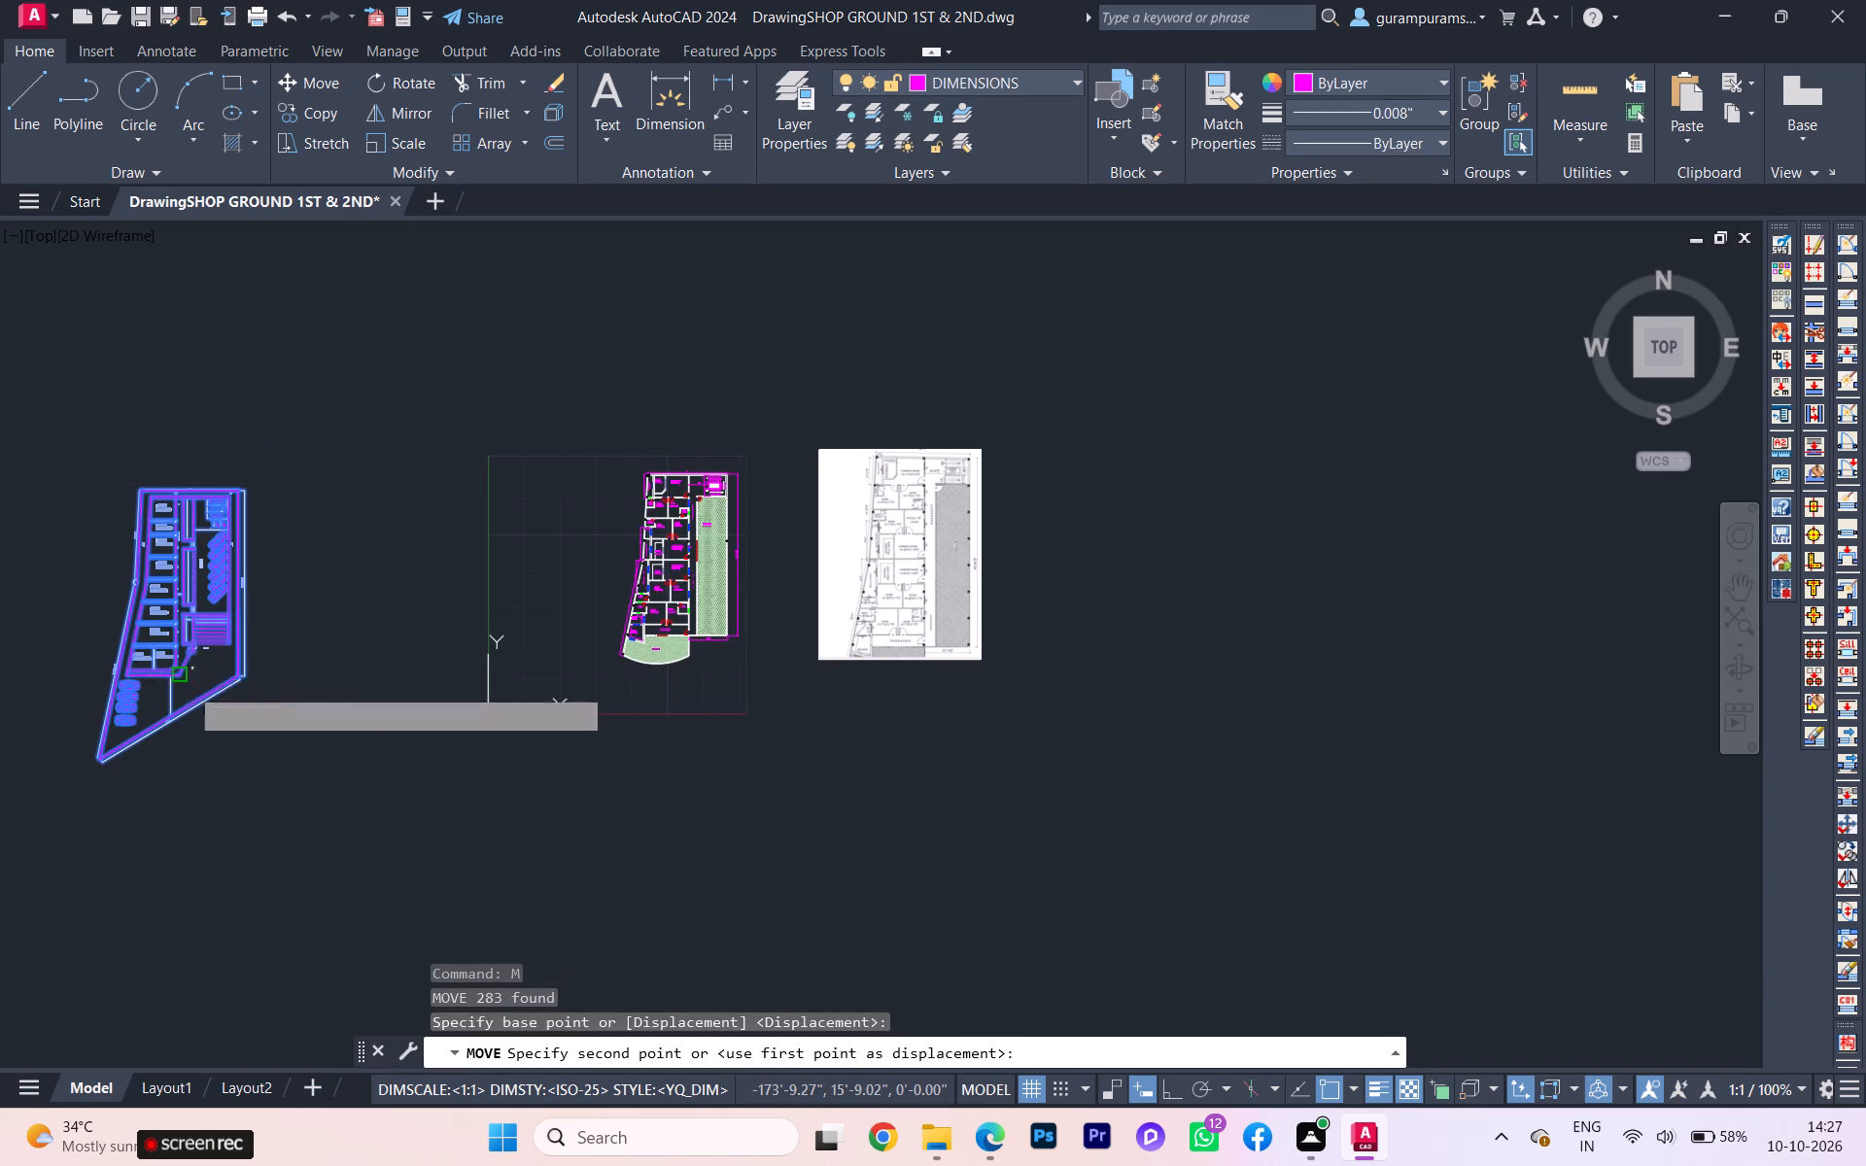
scroll(531, 632, "up", 2)
scroll(529, 638, "down", 1)
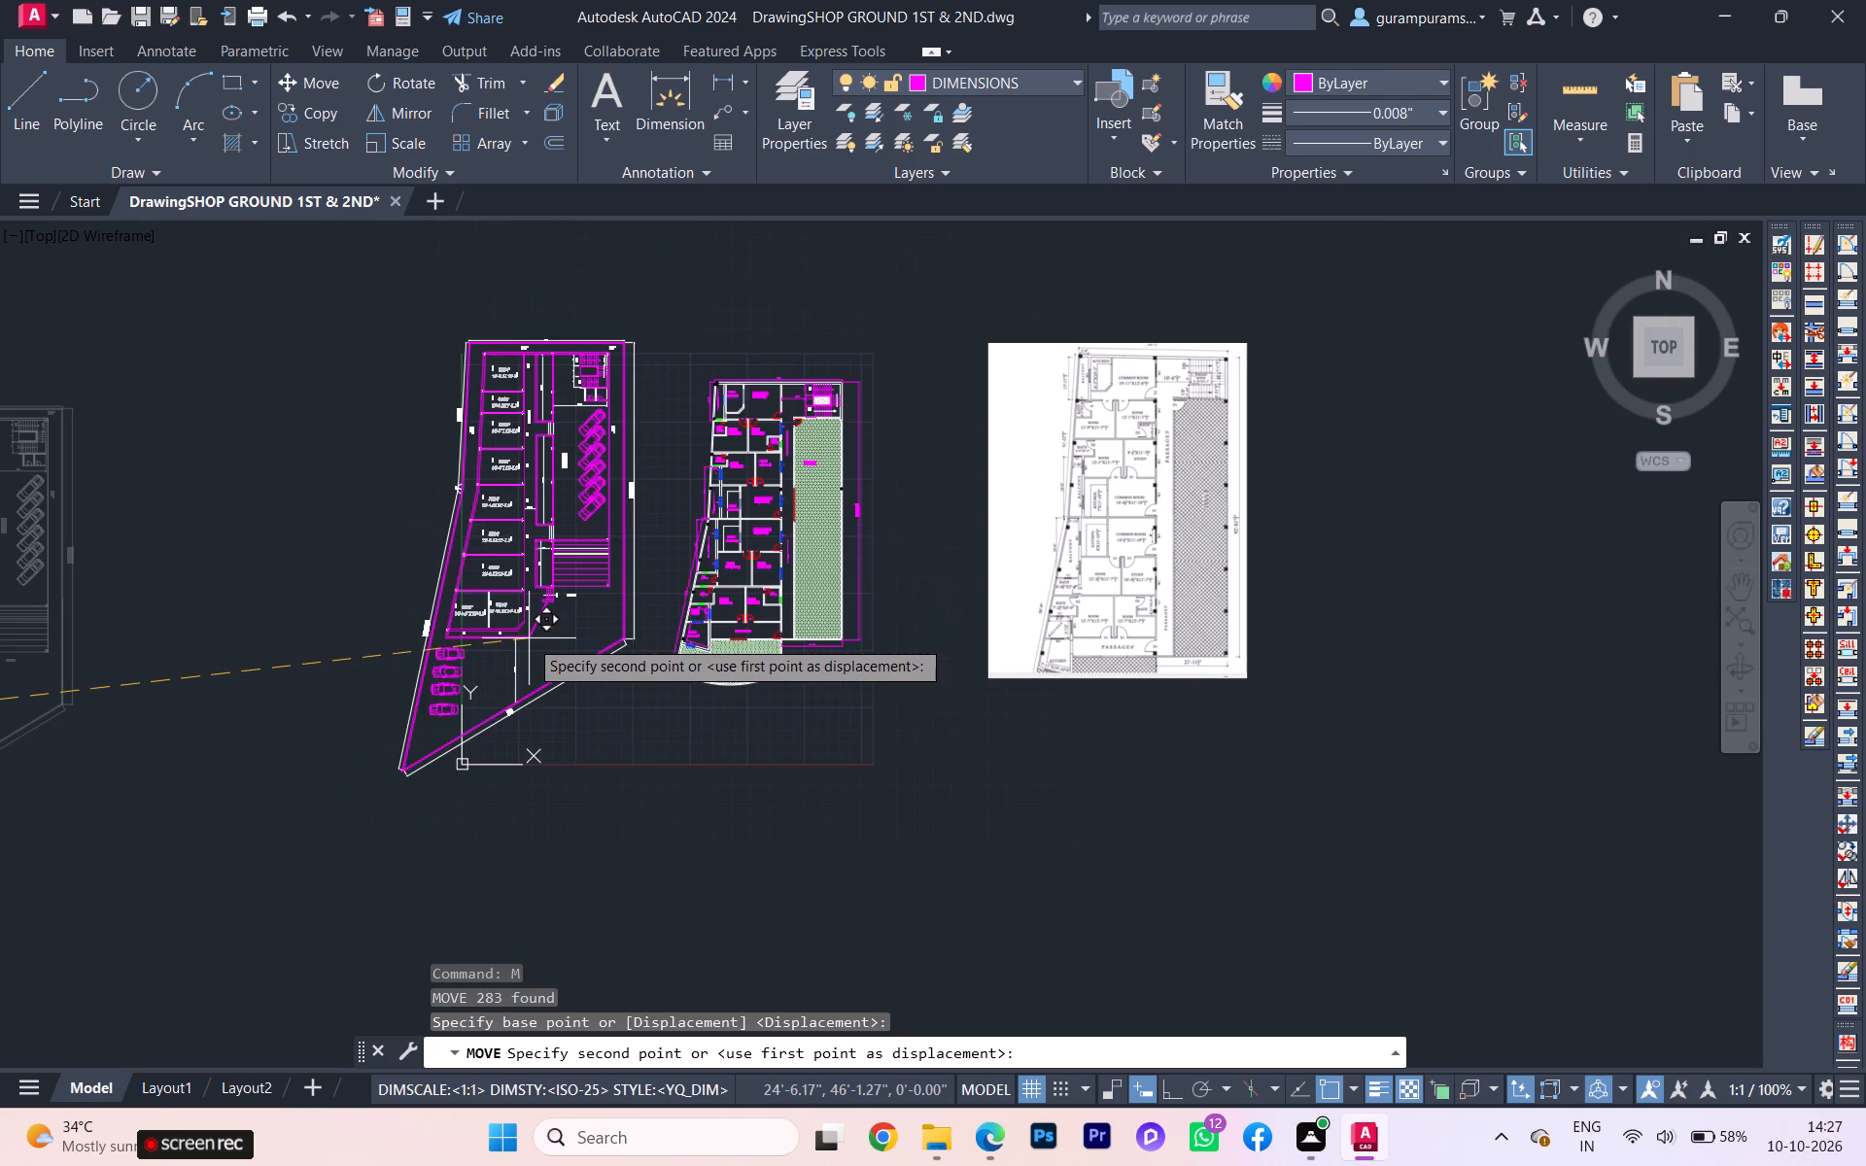
left_click(535, 666)
Move the shop and parking plan by its boundary's northeast corner to align its north edge with the floor plan's.
scroll(535, 667, "up", 2)
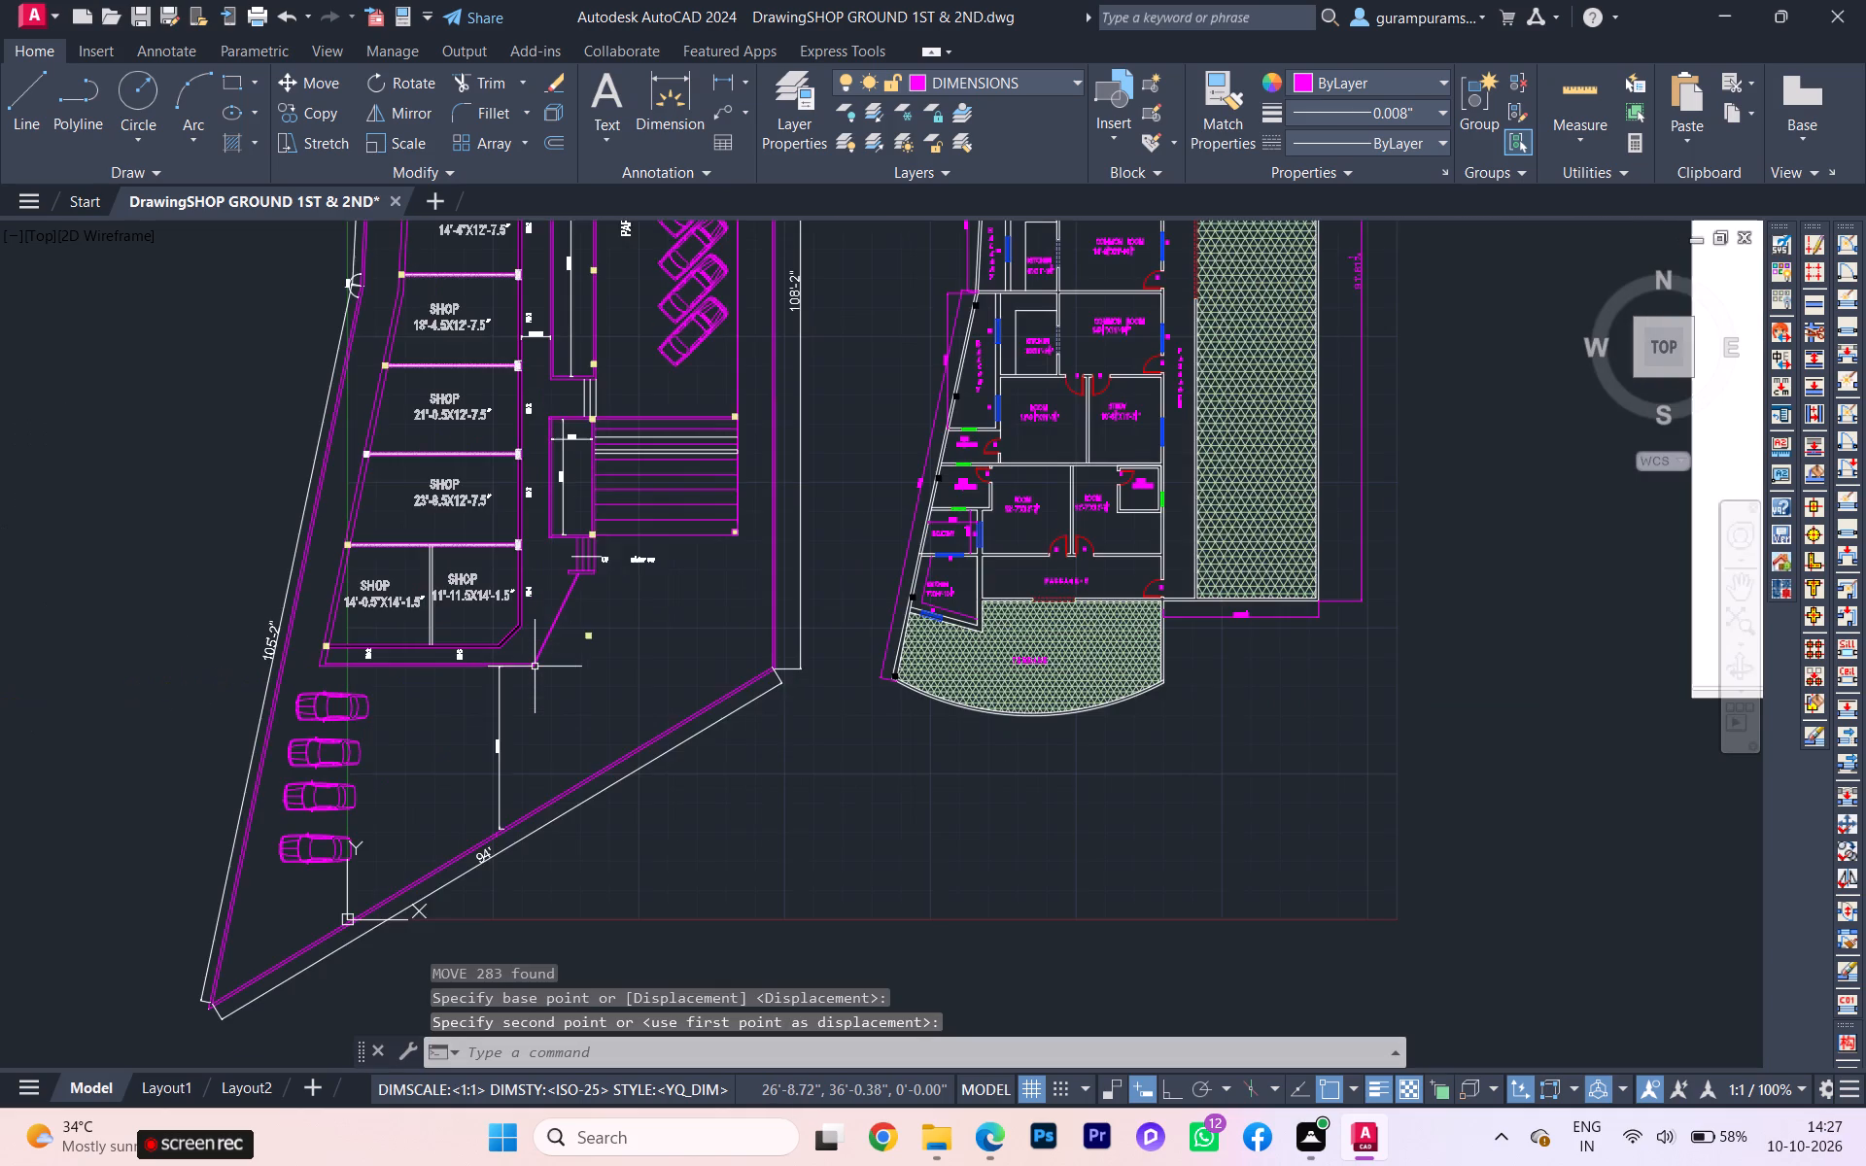
scroll(535, 669, "down", 1)
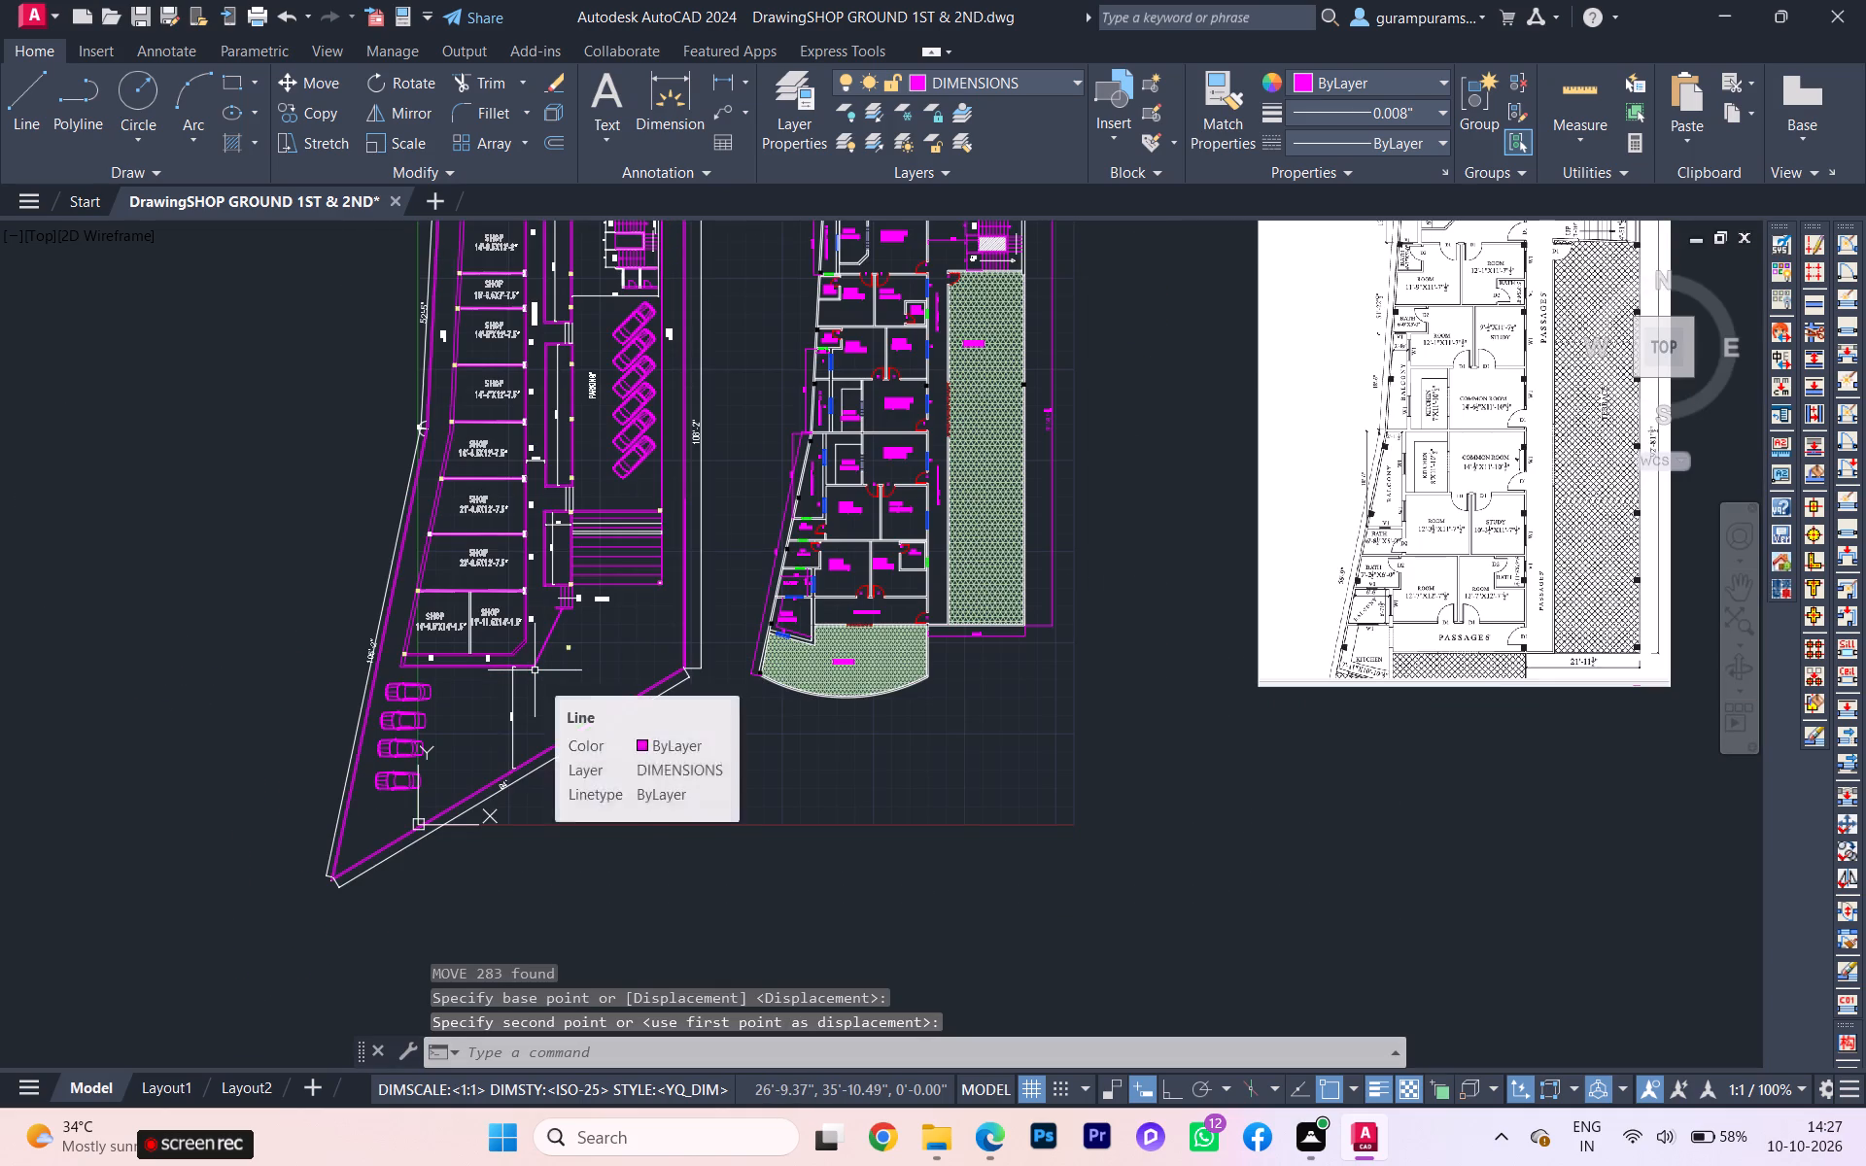
scroll(529, 688, "down", 1)
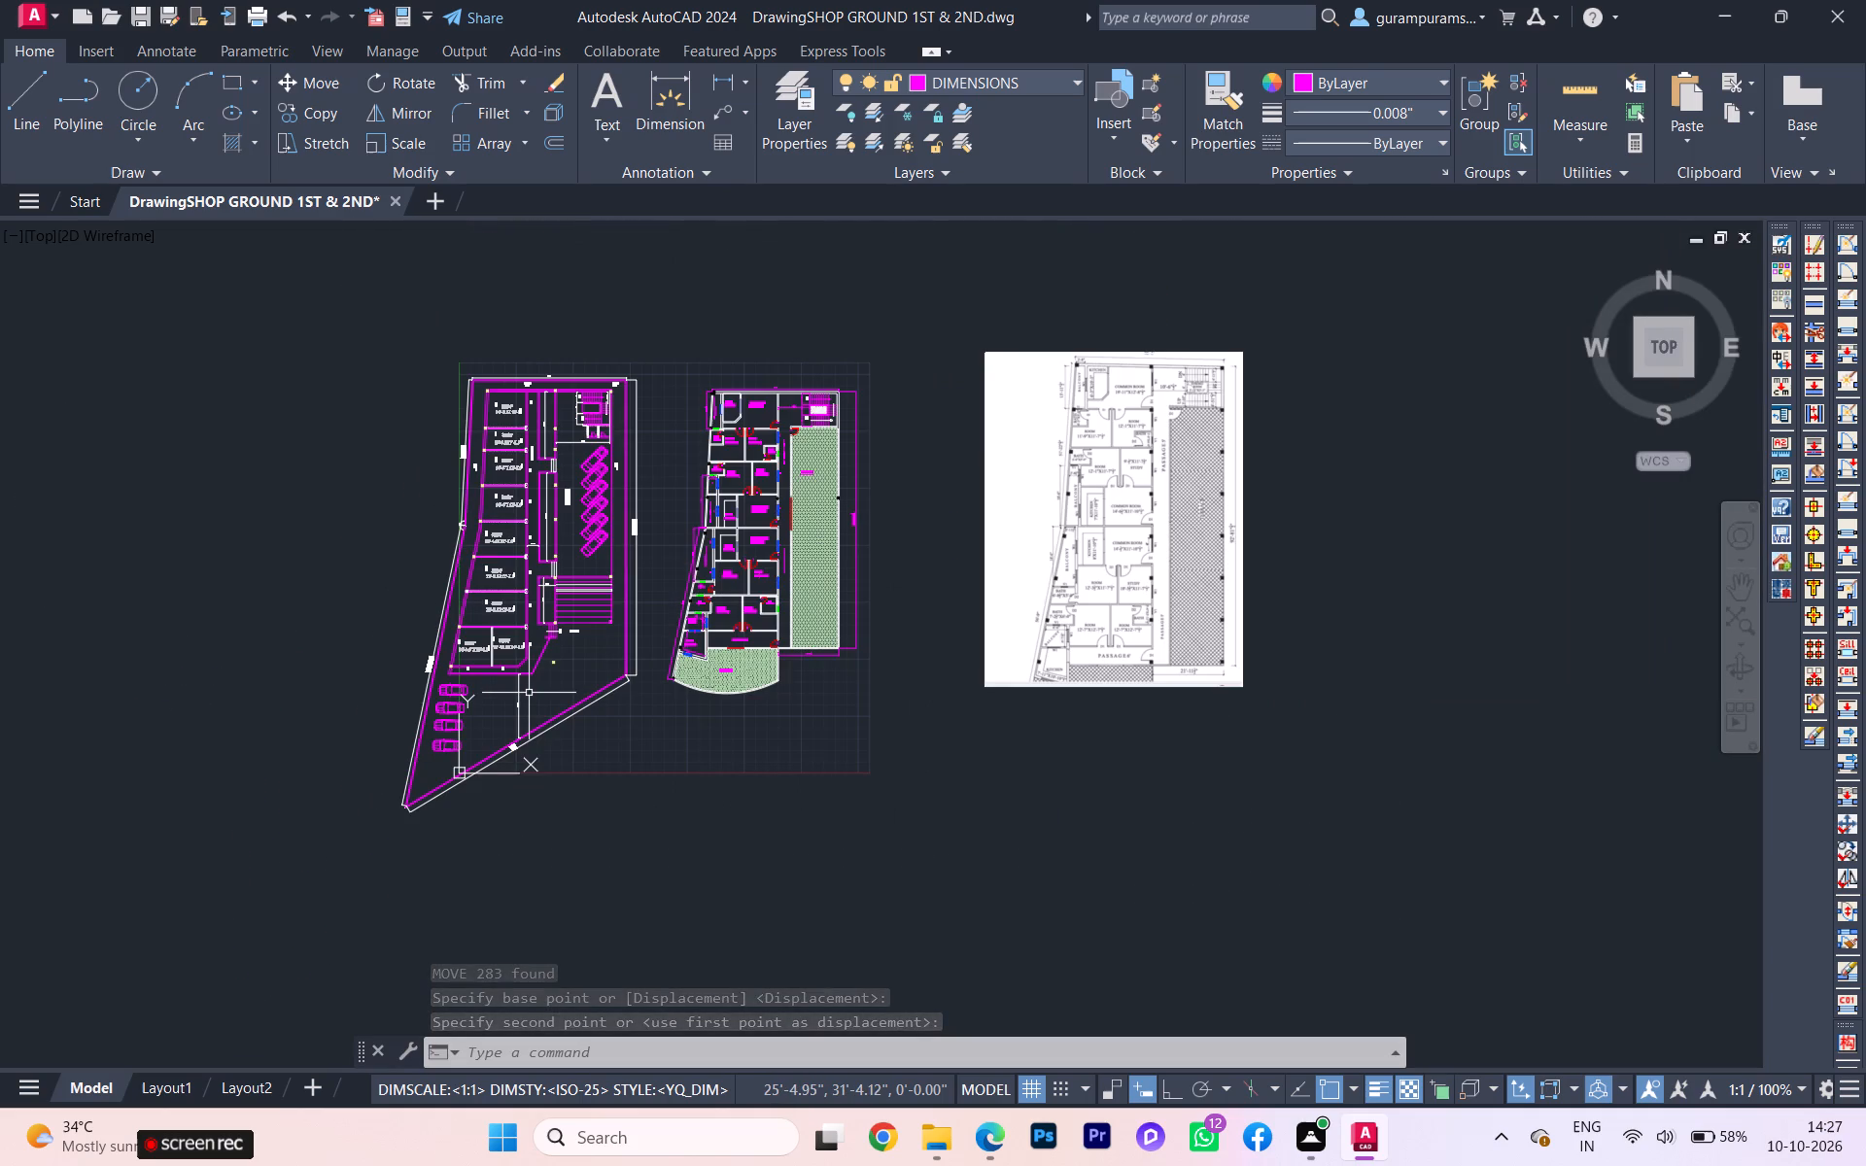
left_click(509, 763)
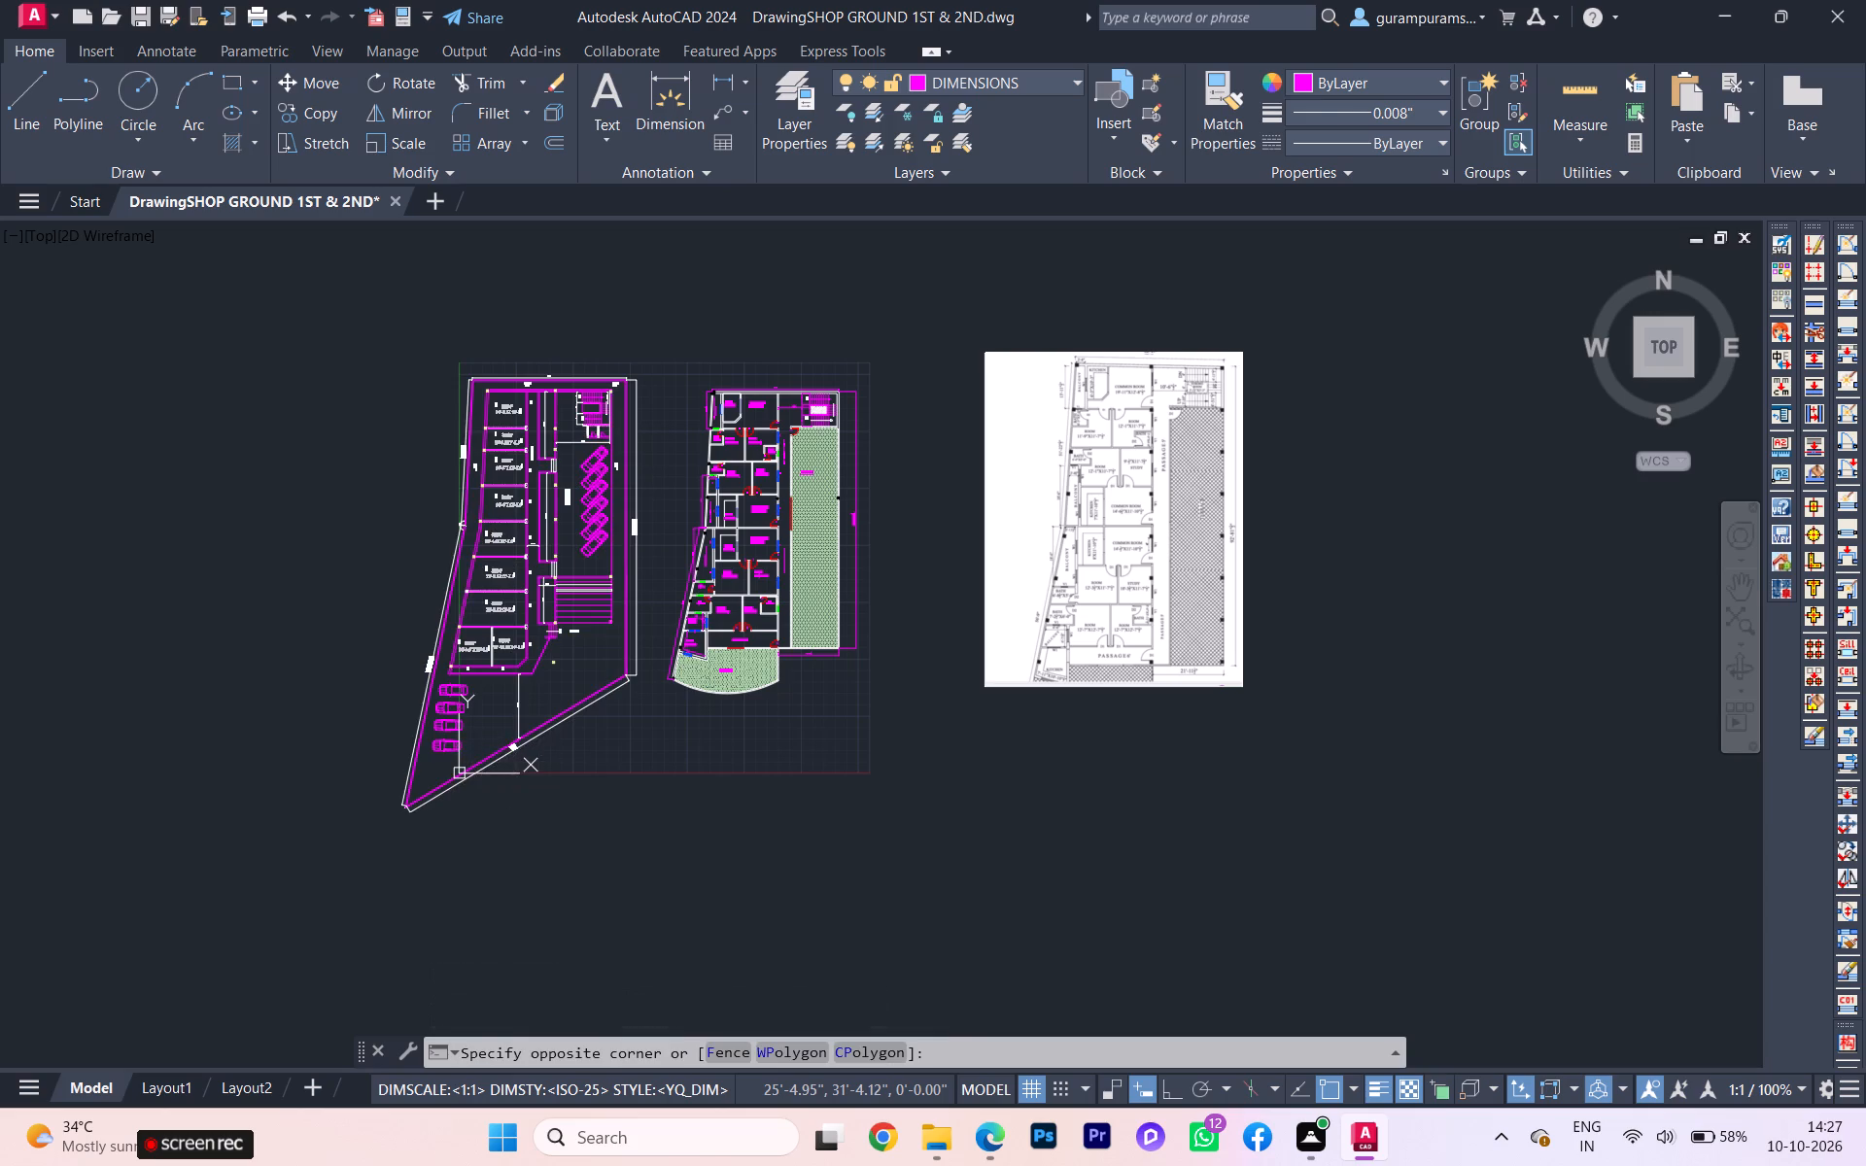
scroll(605, 463, "up", 1)
left_click(600, 469)
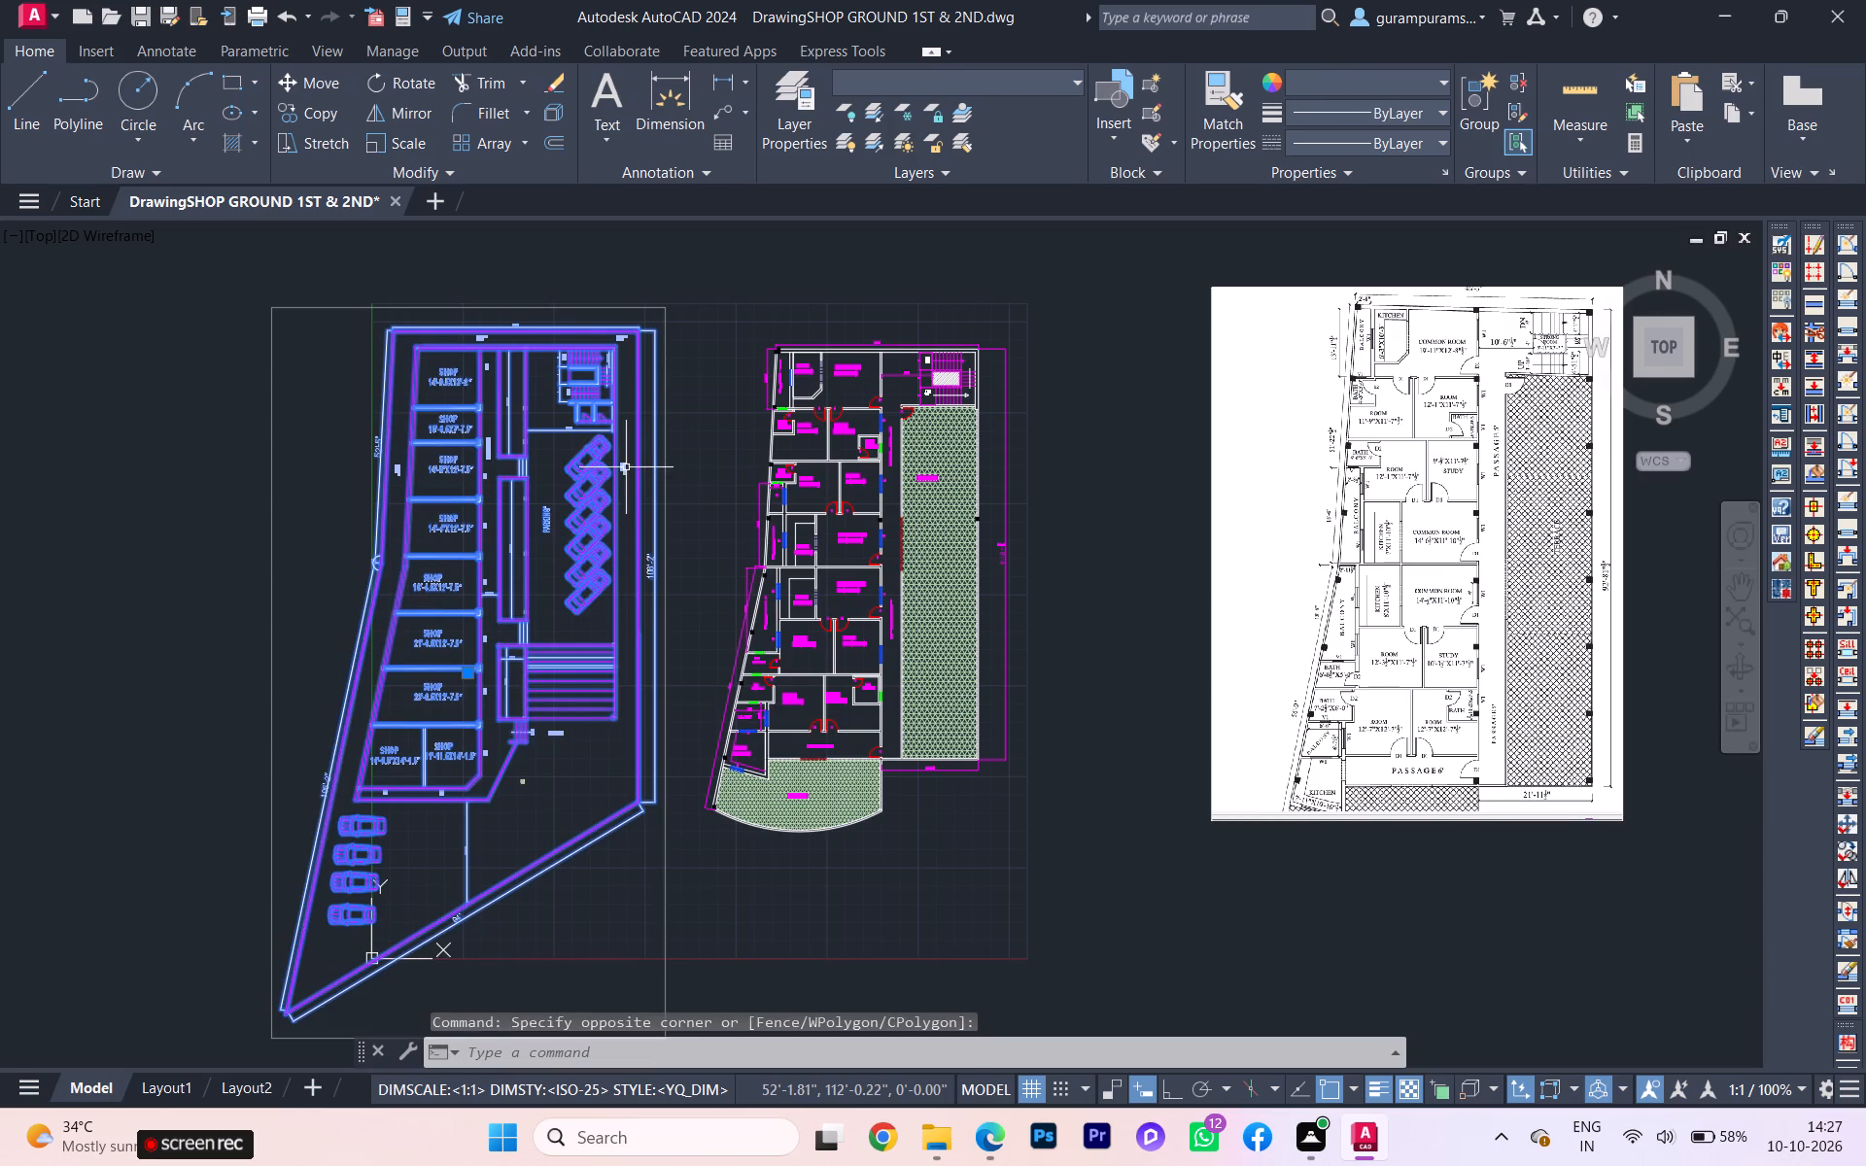
key("m")
key("Return")
scroll(644, 342, "down", 1)
middle_click_drag(645, 340, 645, 385)
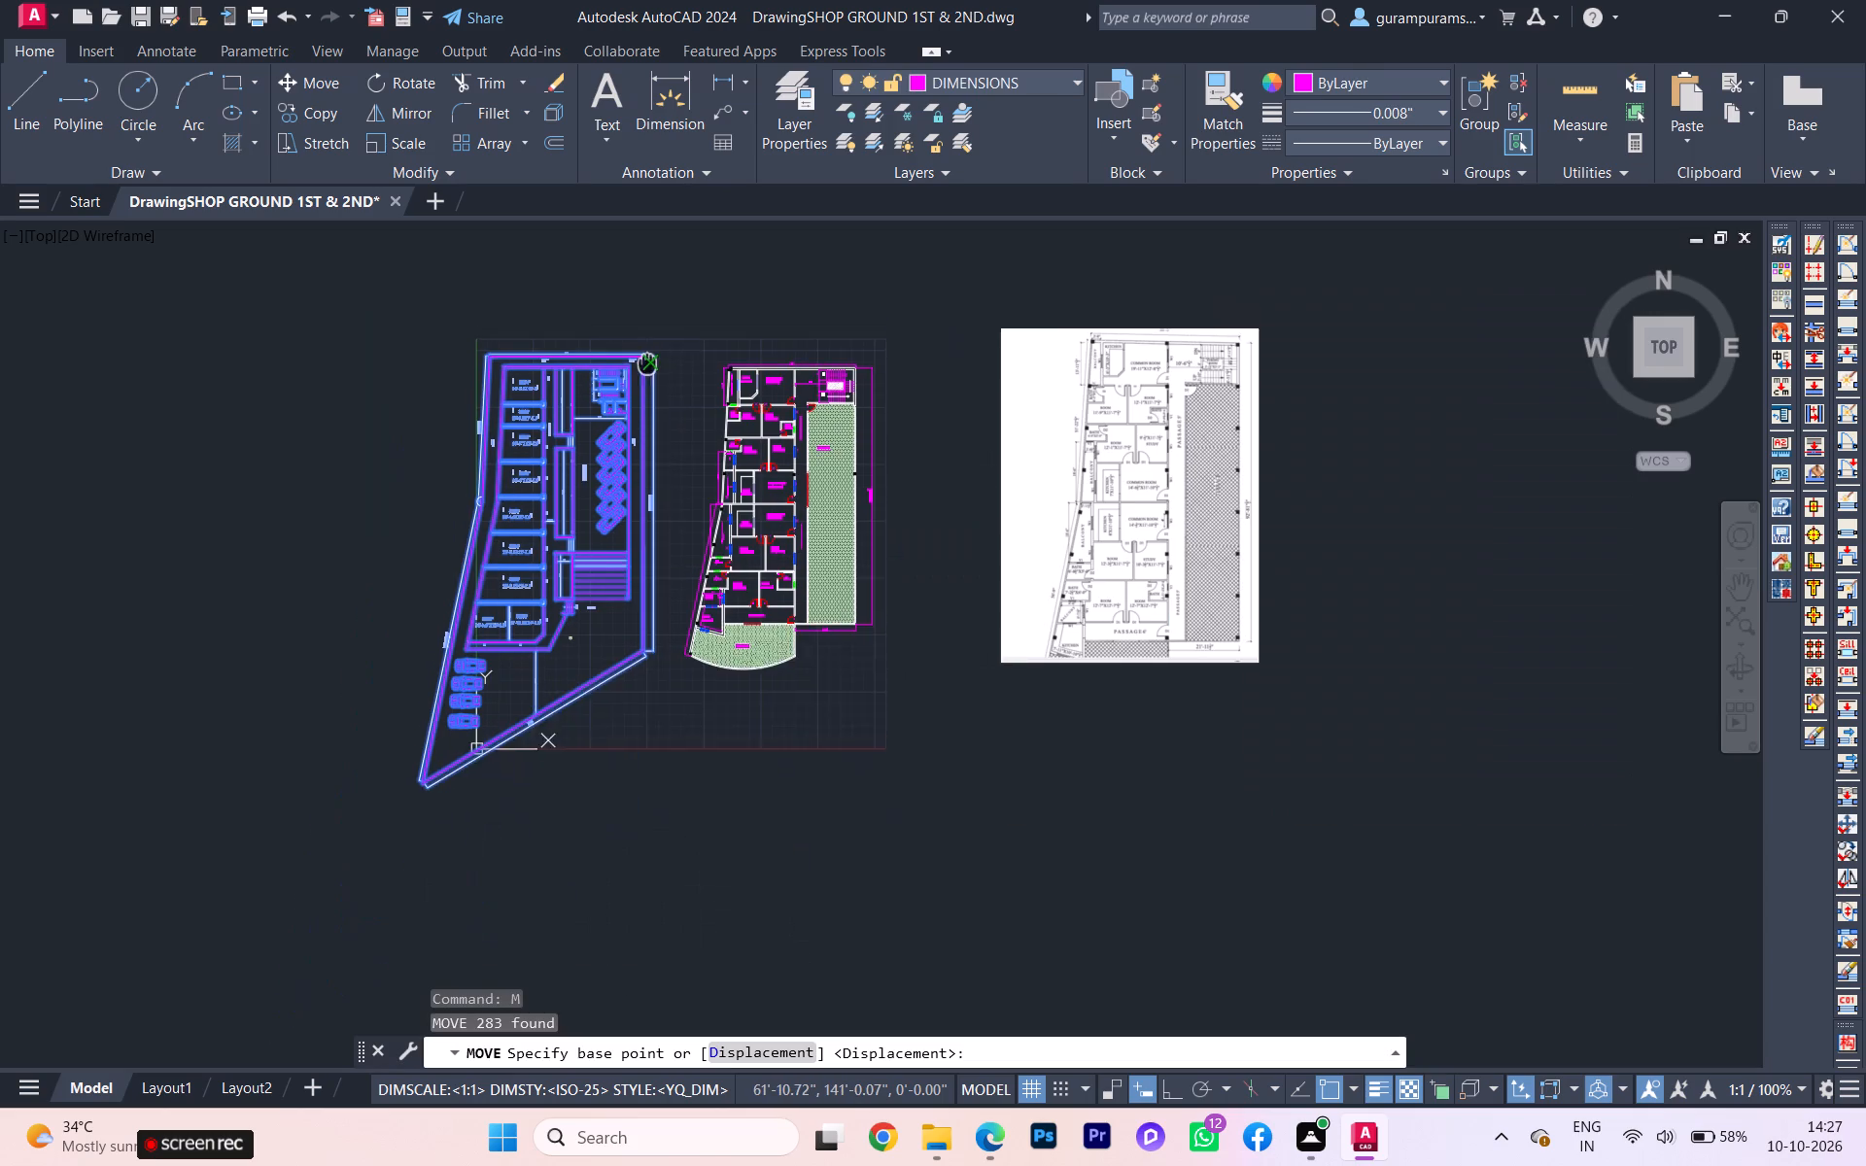
middle_click_drag(645, 385, 621, 453)
scroll(626, 433, "up", 3)
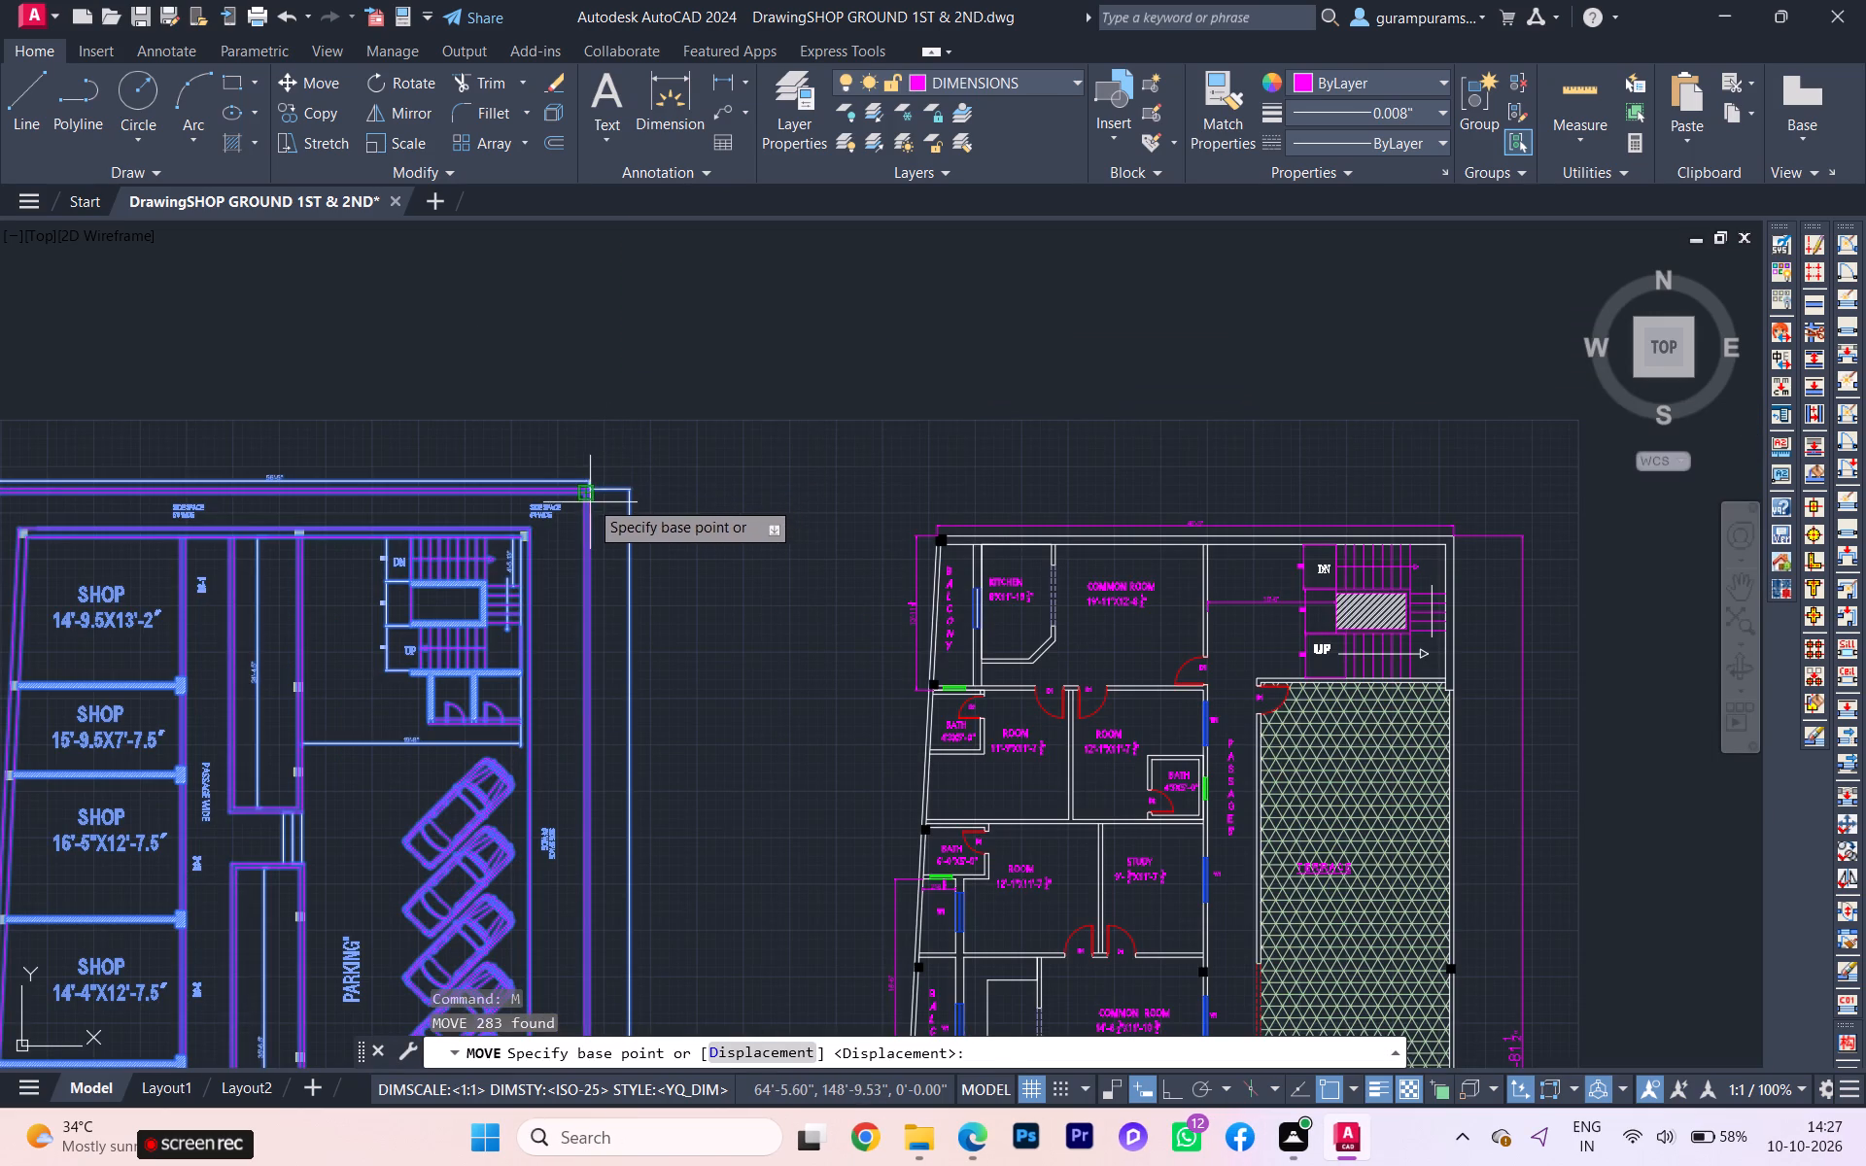
left_click(588, 496)
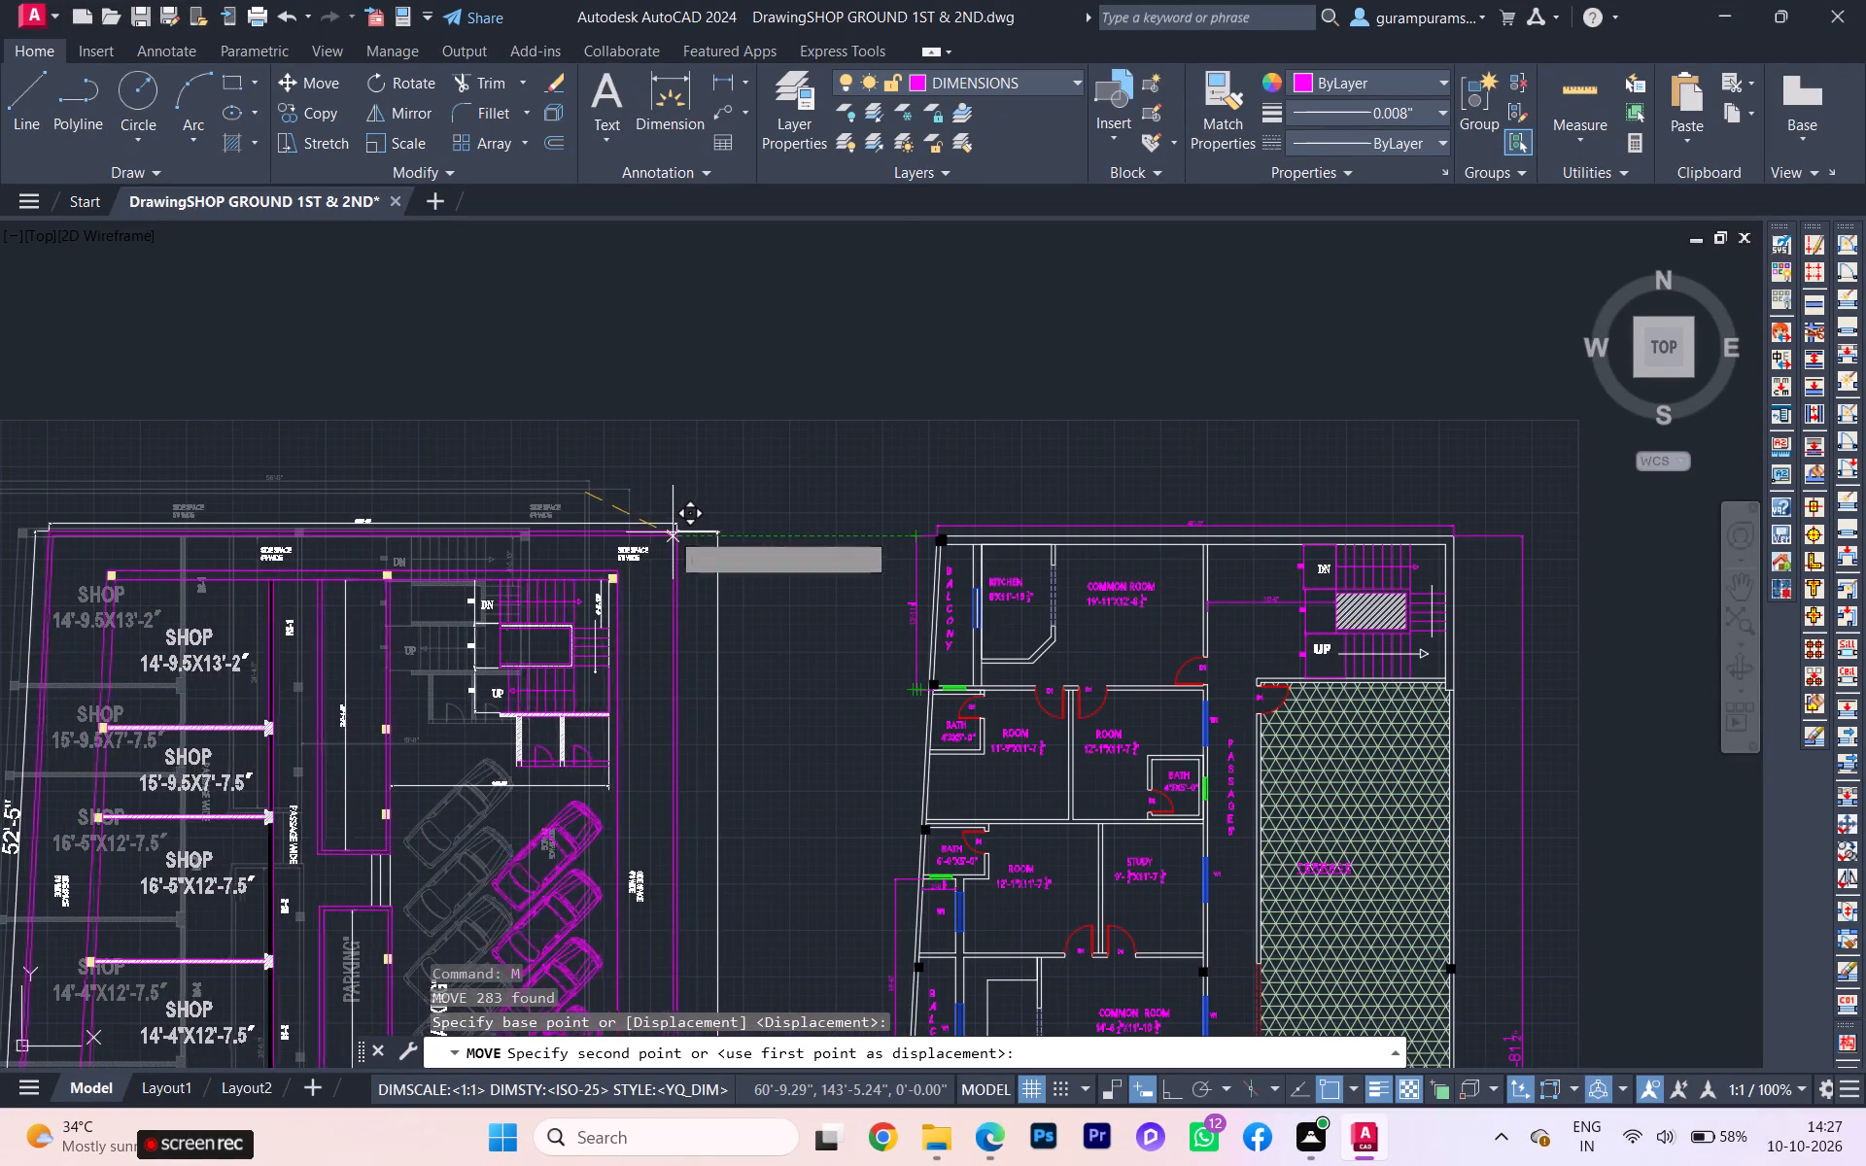
left_click(639, 531)
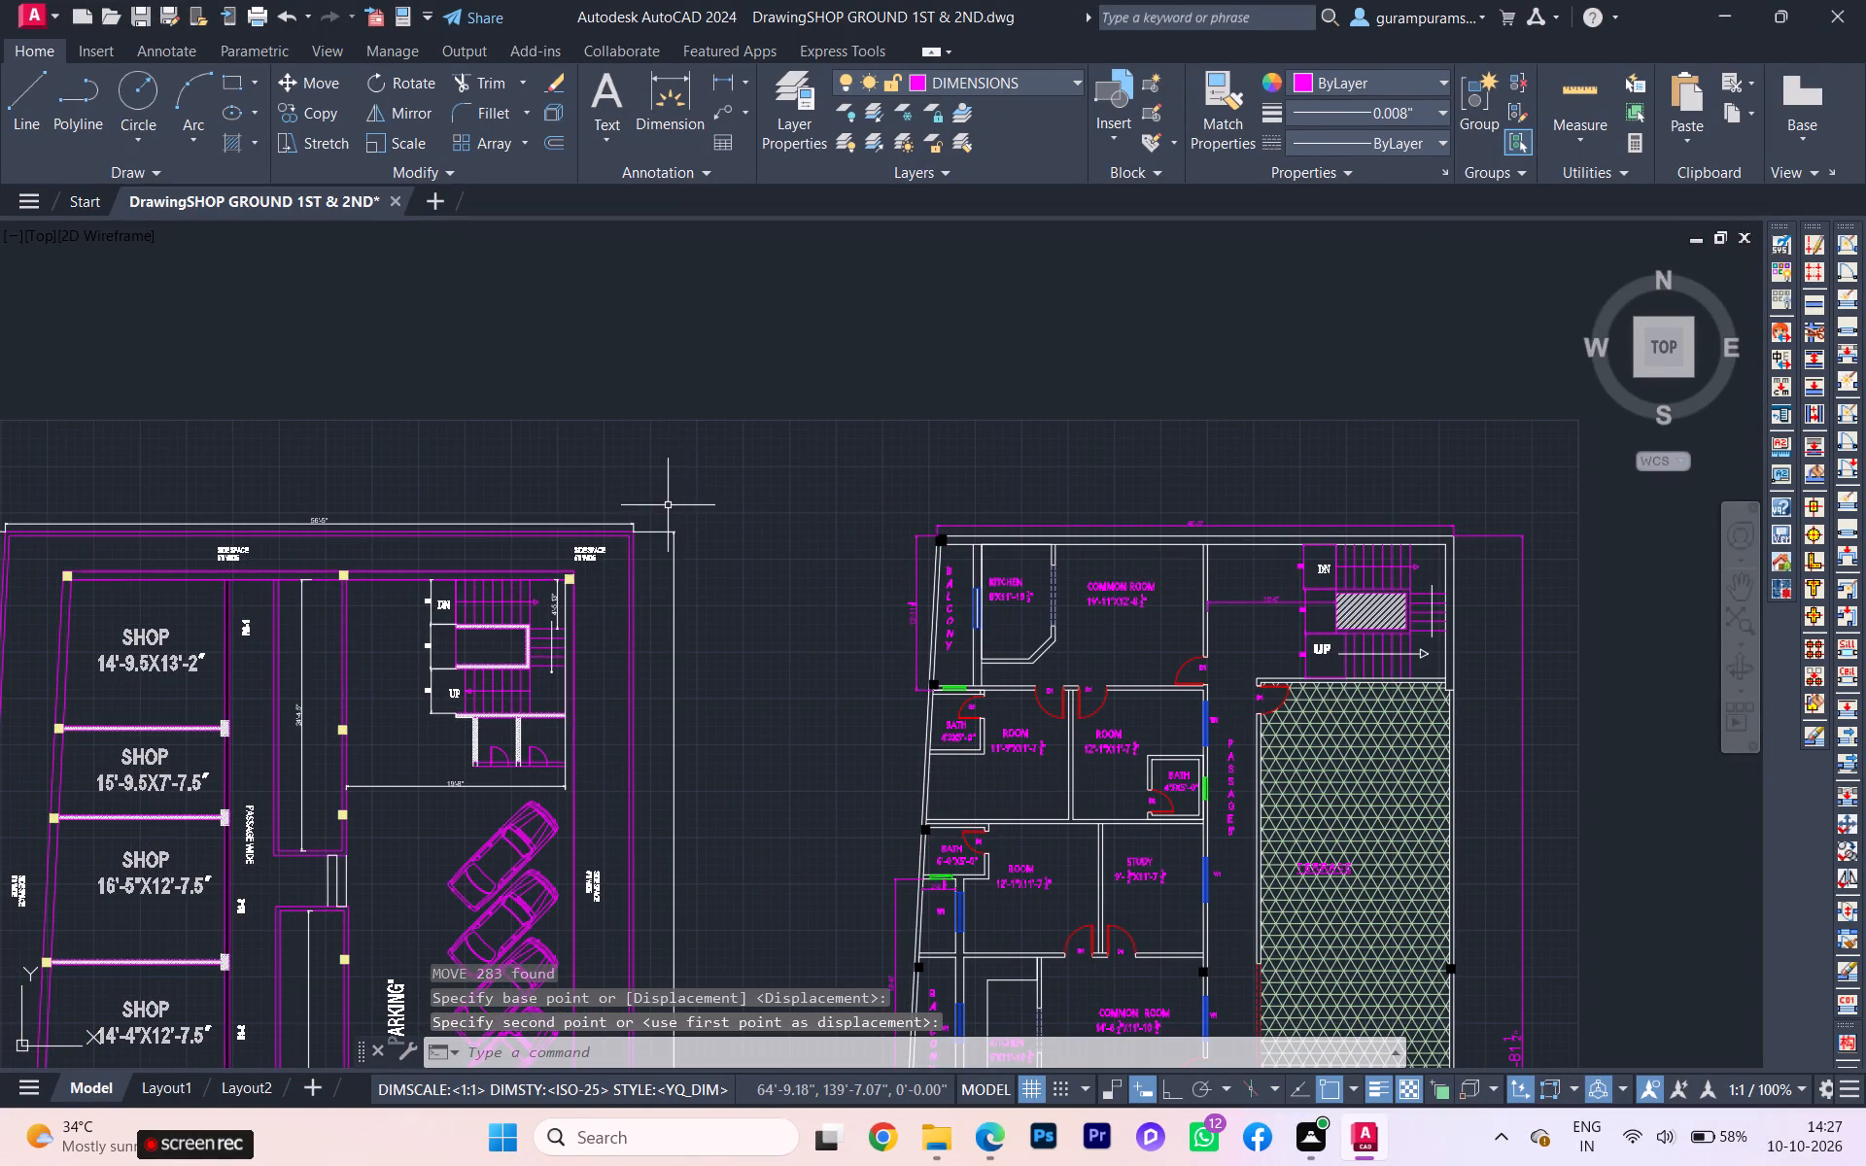
Look over the aligned shop and parking plan and floor plan, checking their placement beside the reference plan.
scroll(668, 509, "down", 3)
middle_click_drag(670, 510, 668, 491)
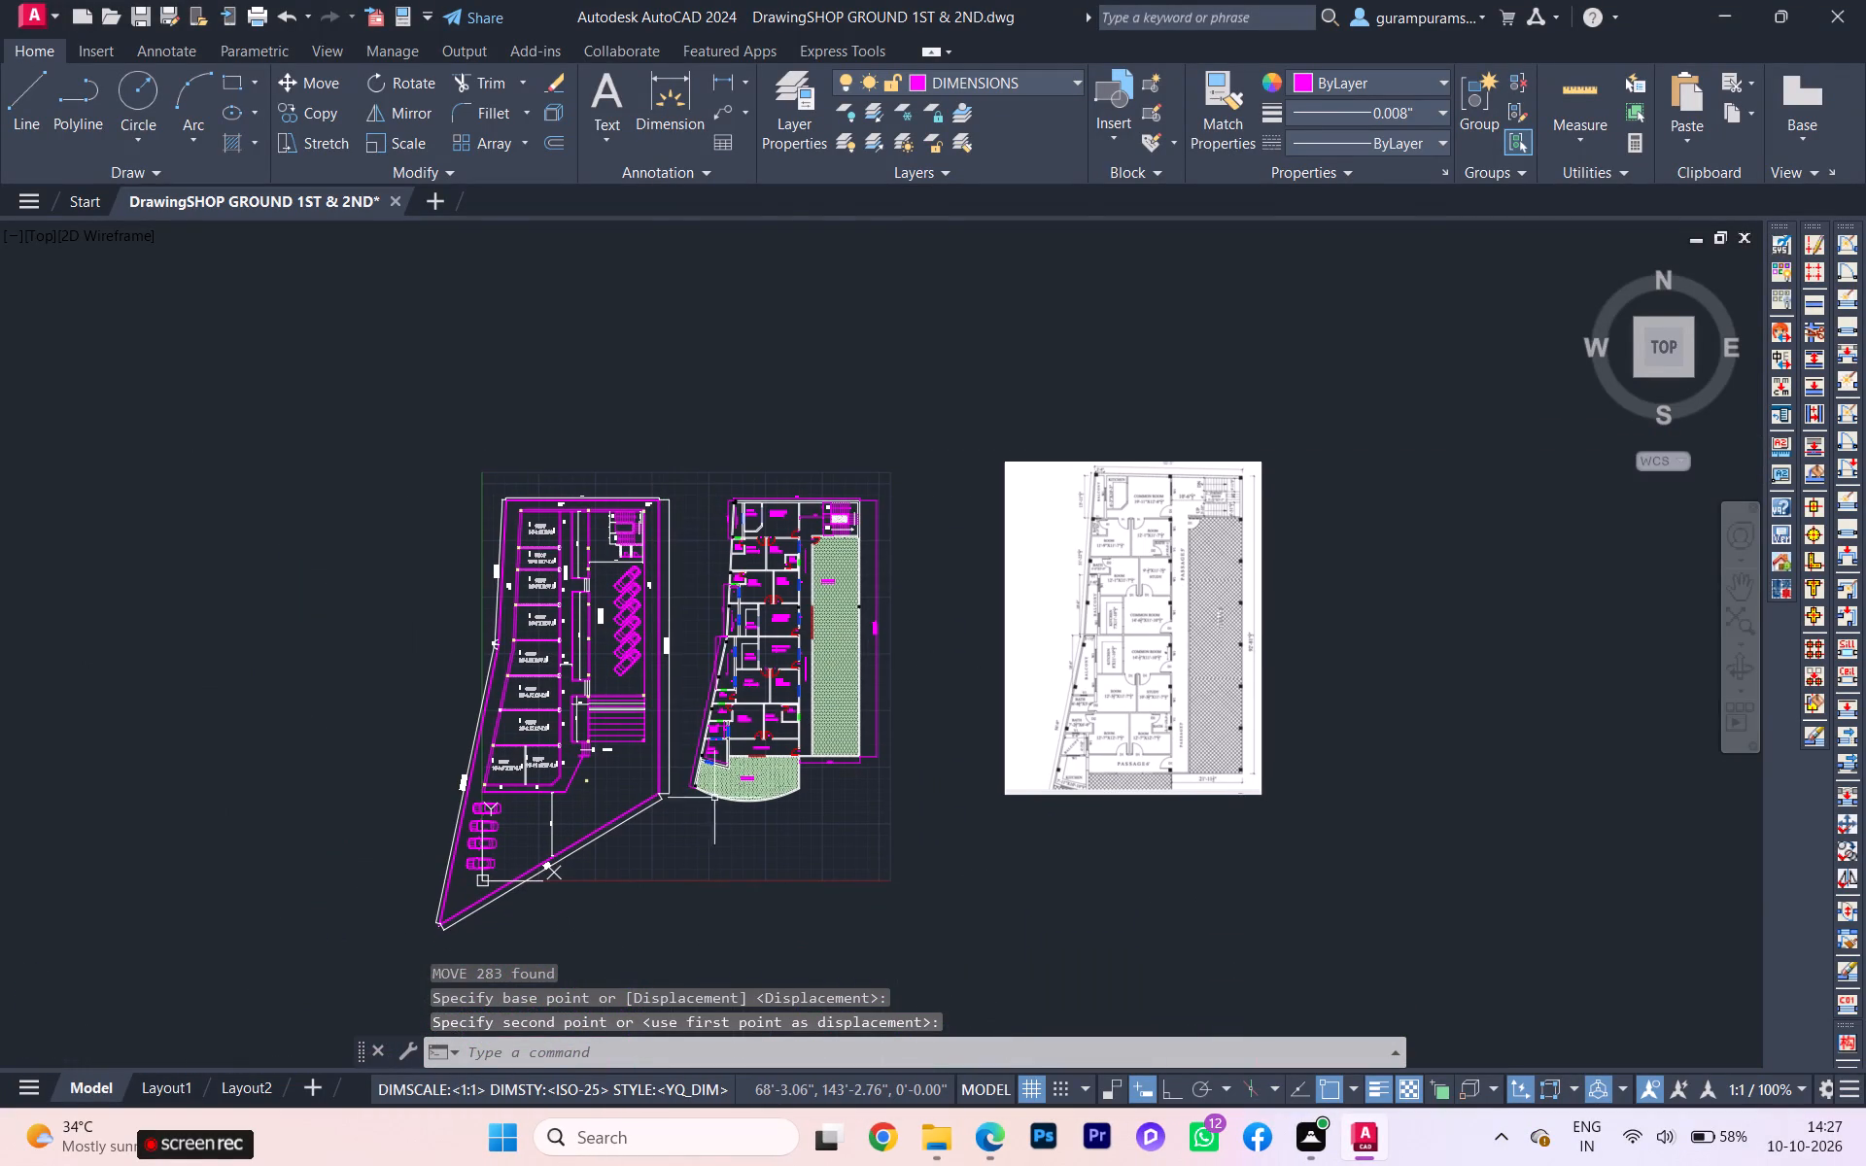
scroll(706, 849, "up", 2)
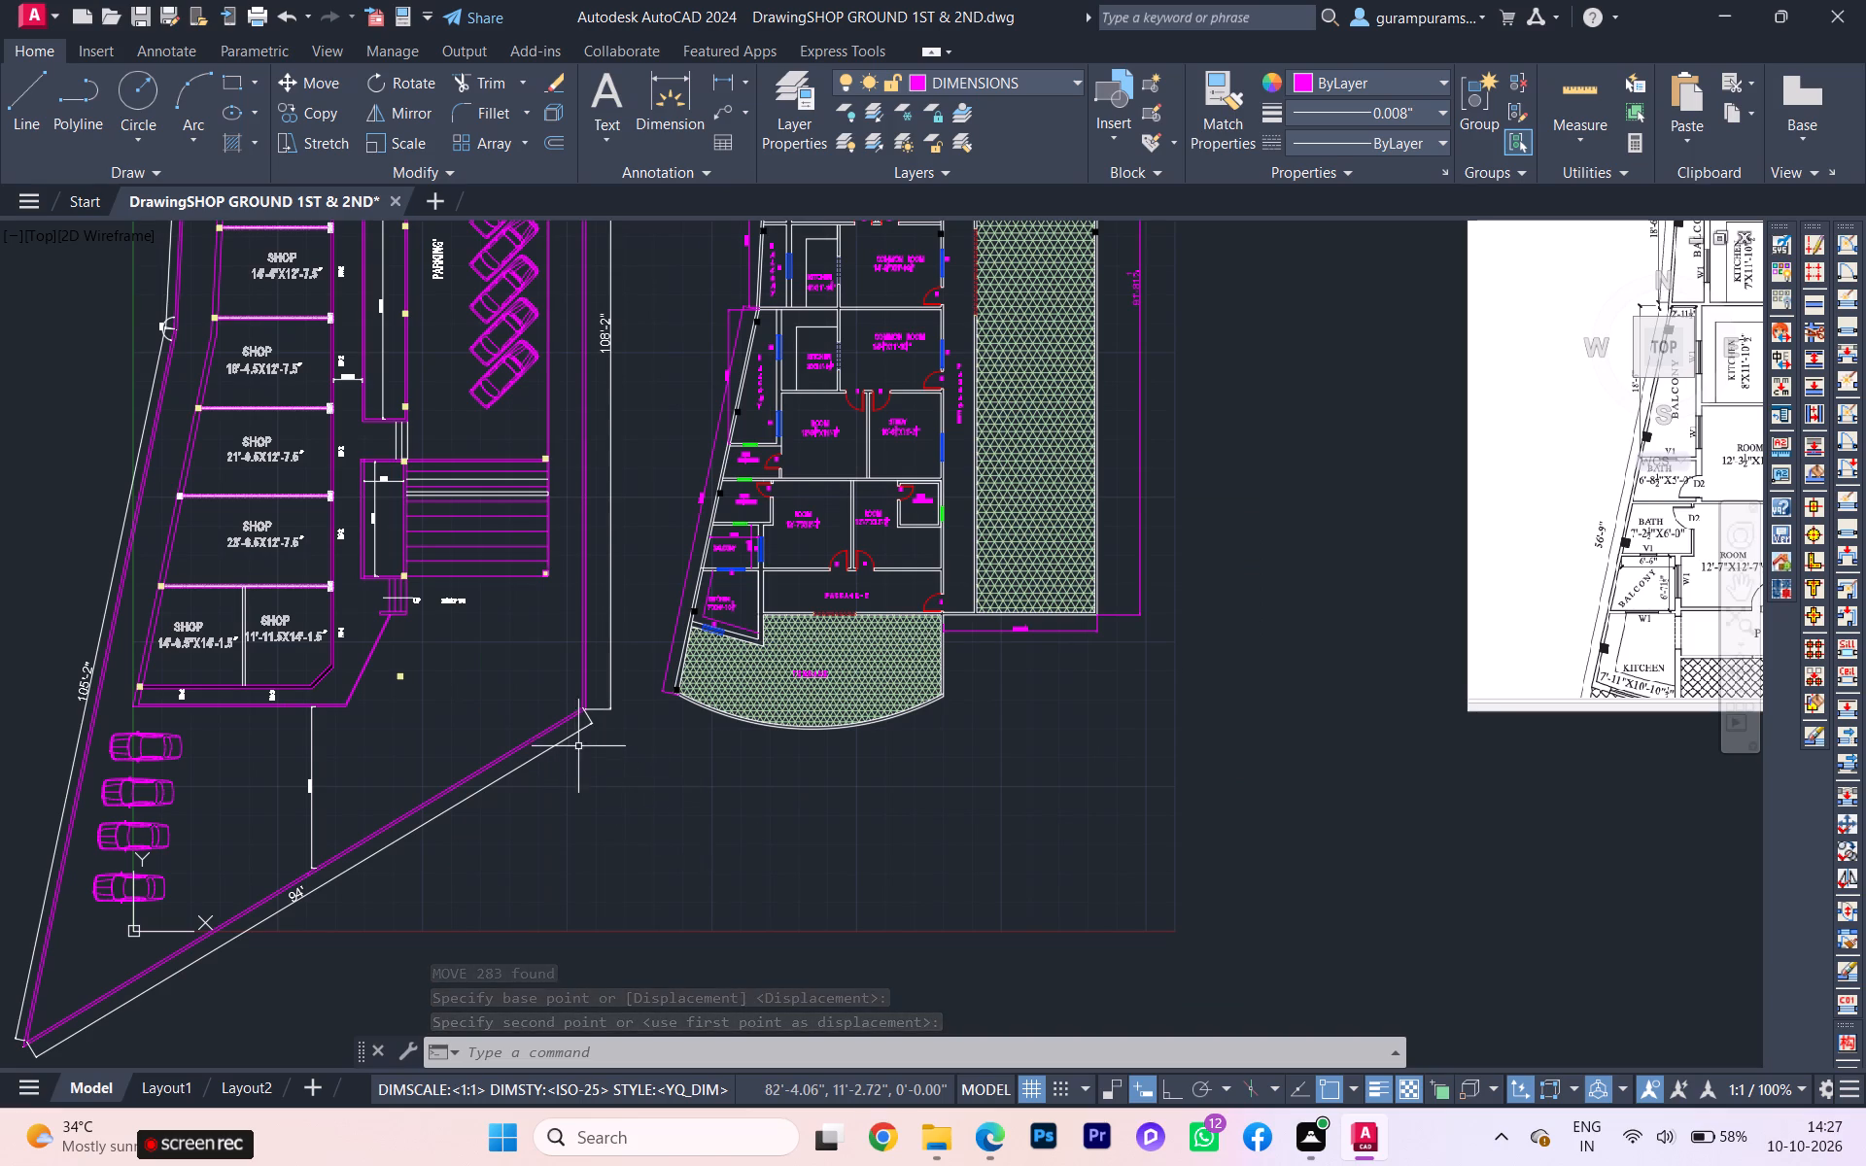
scroll(322, 726, "up", 1)
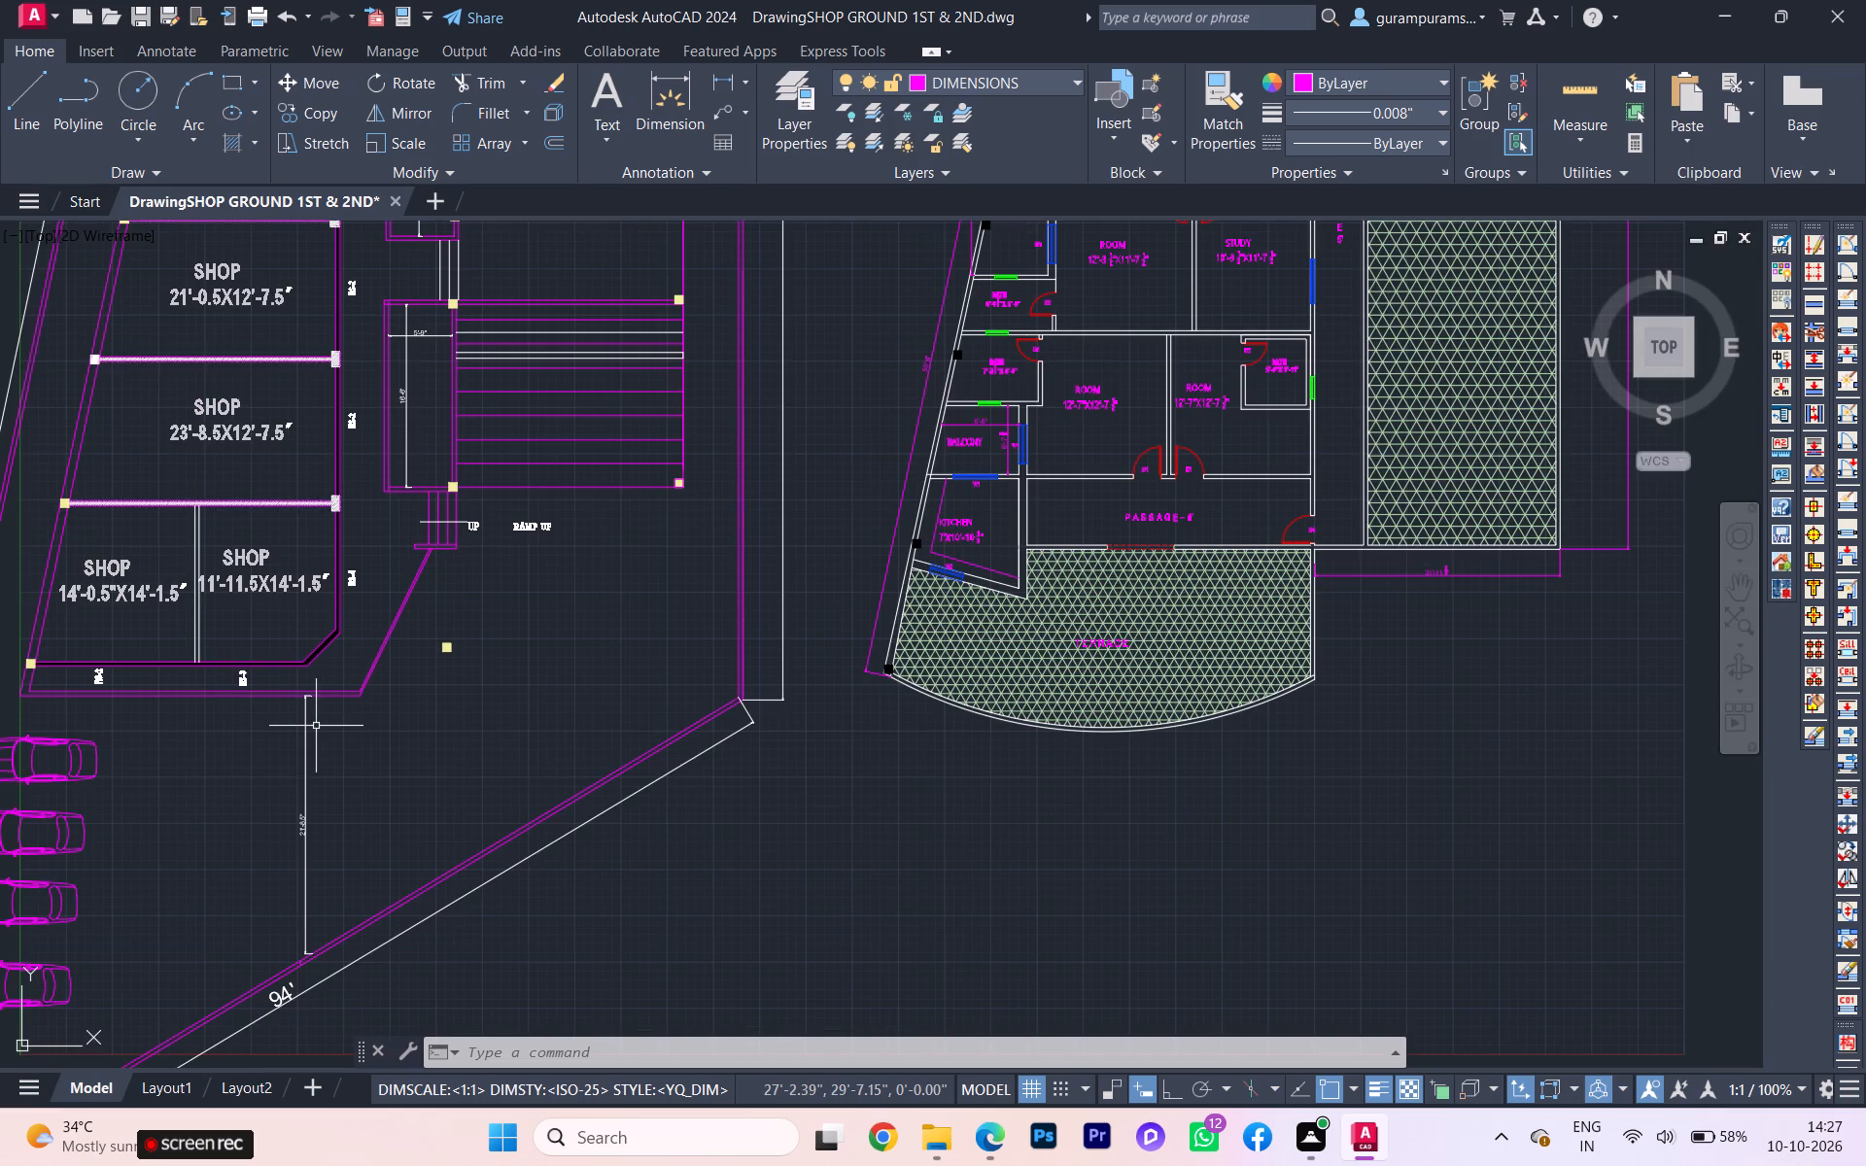
scroll(583, 729, "down", 2)
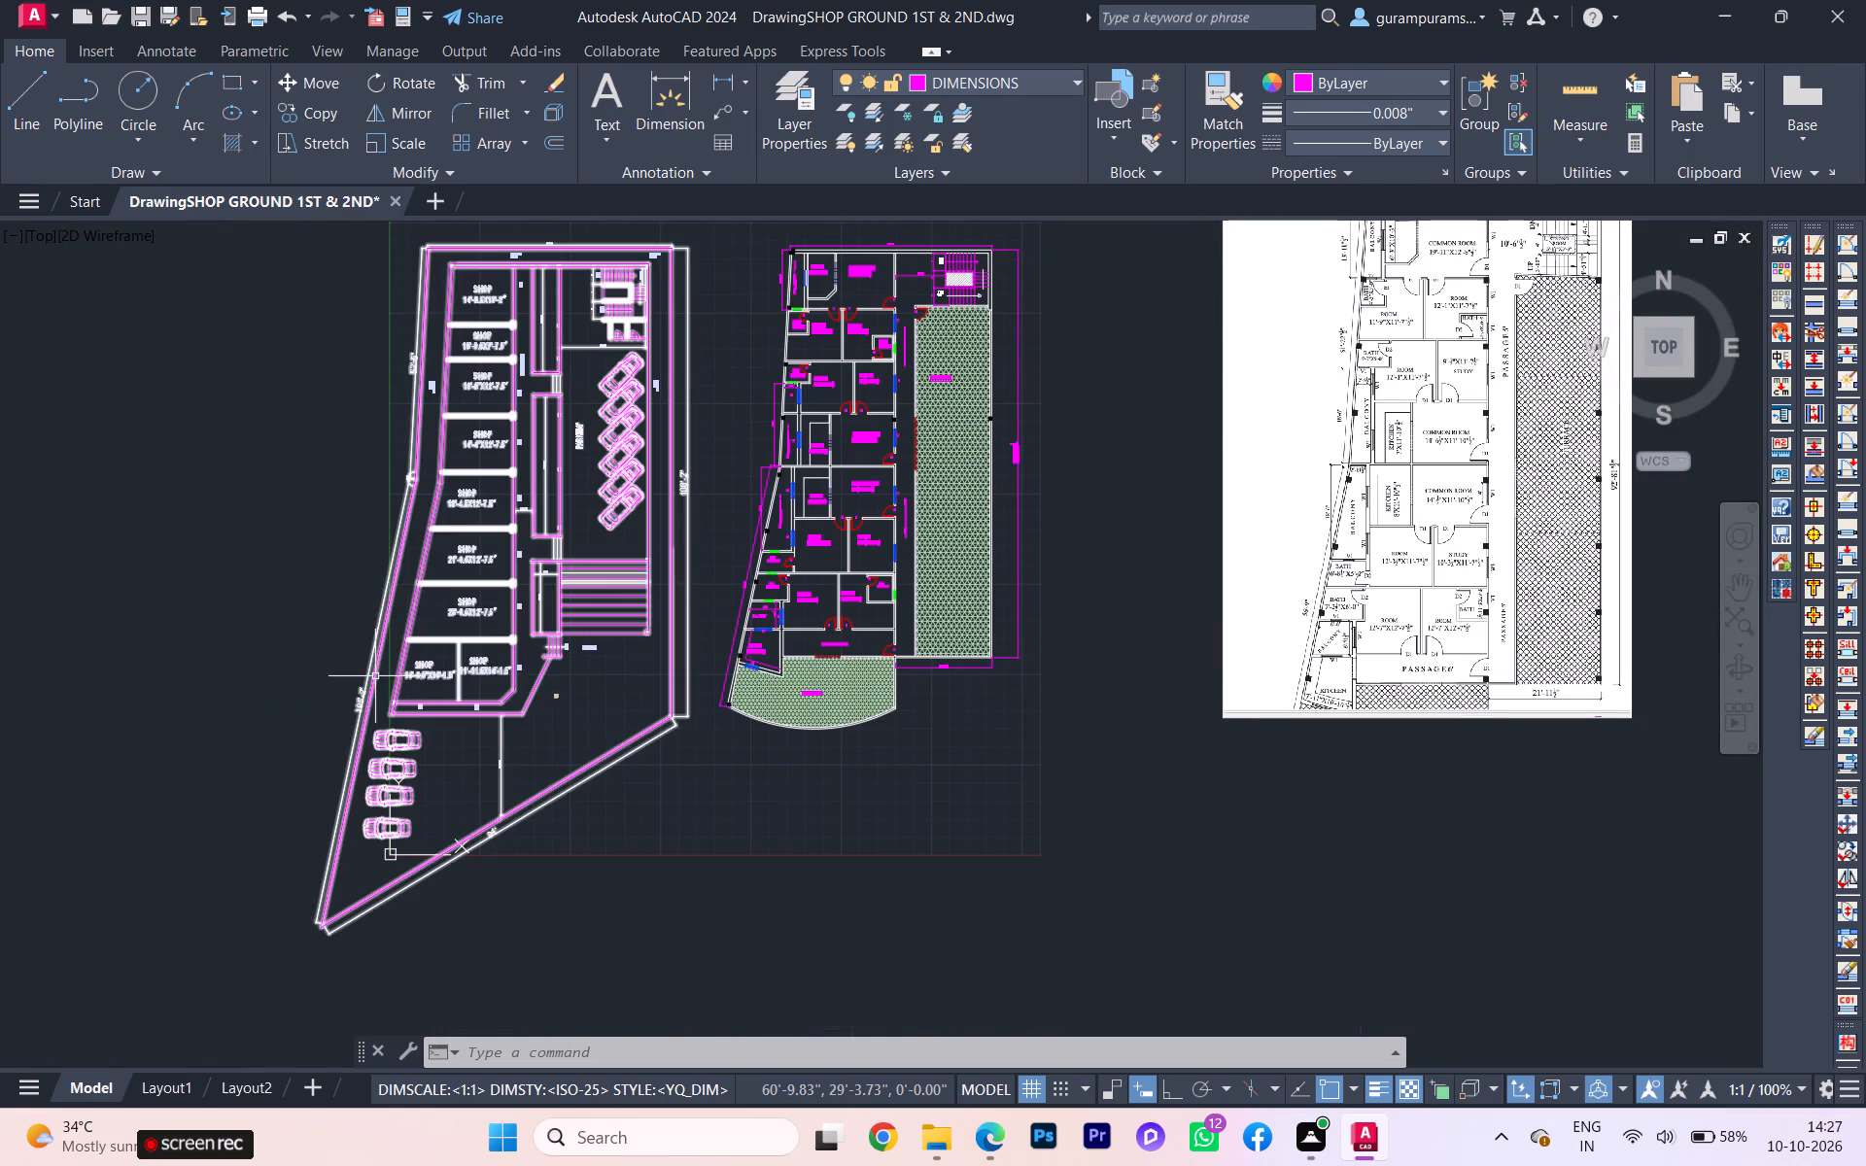
scroll(355, 672, "up", 2)
scroll(349, 663, "down", 1)
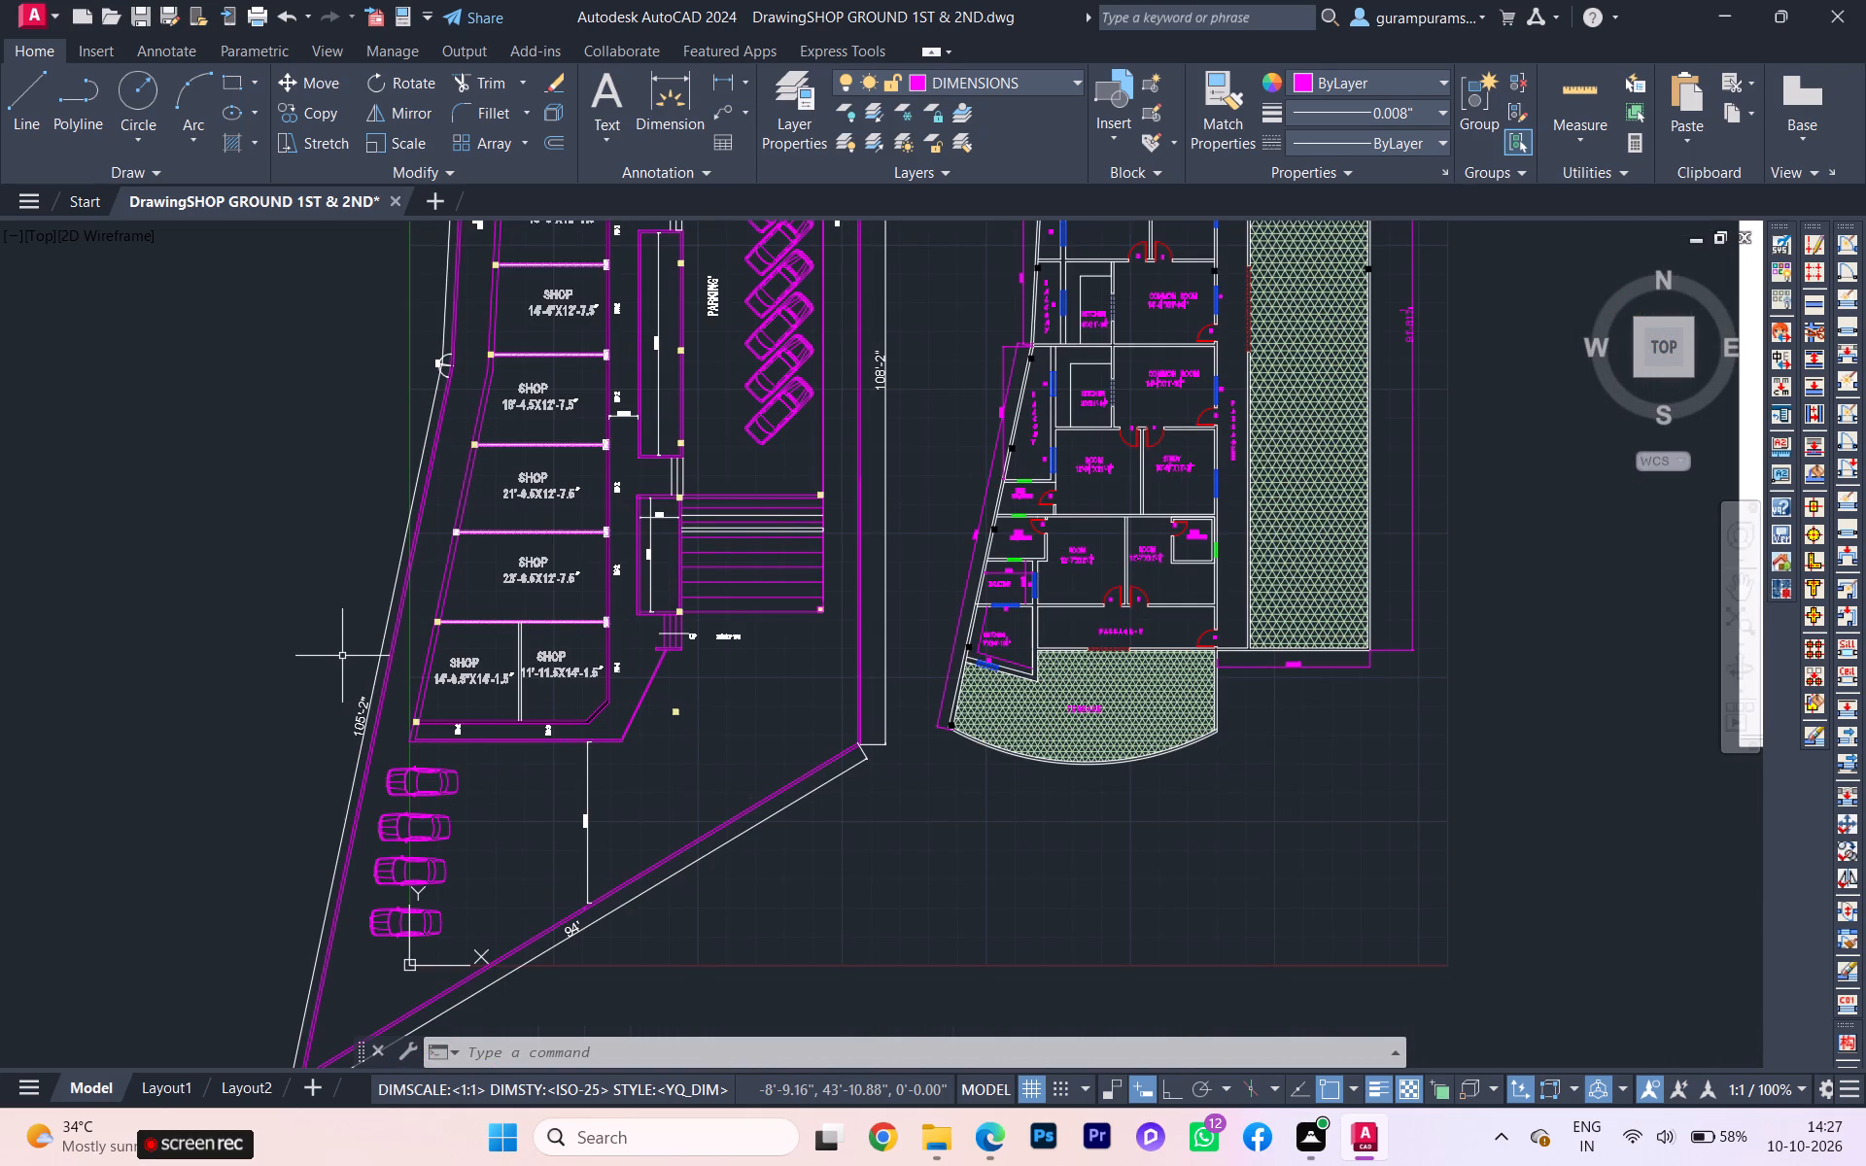
scroll(342, 656, "down", 2)
scroll(342, 655, "up", 1)
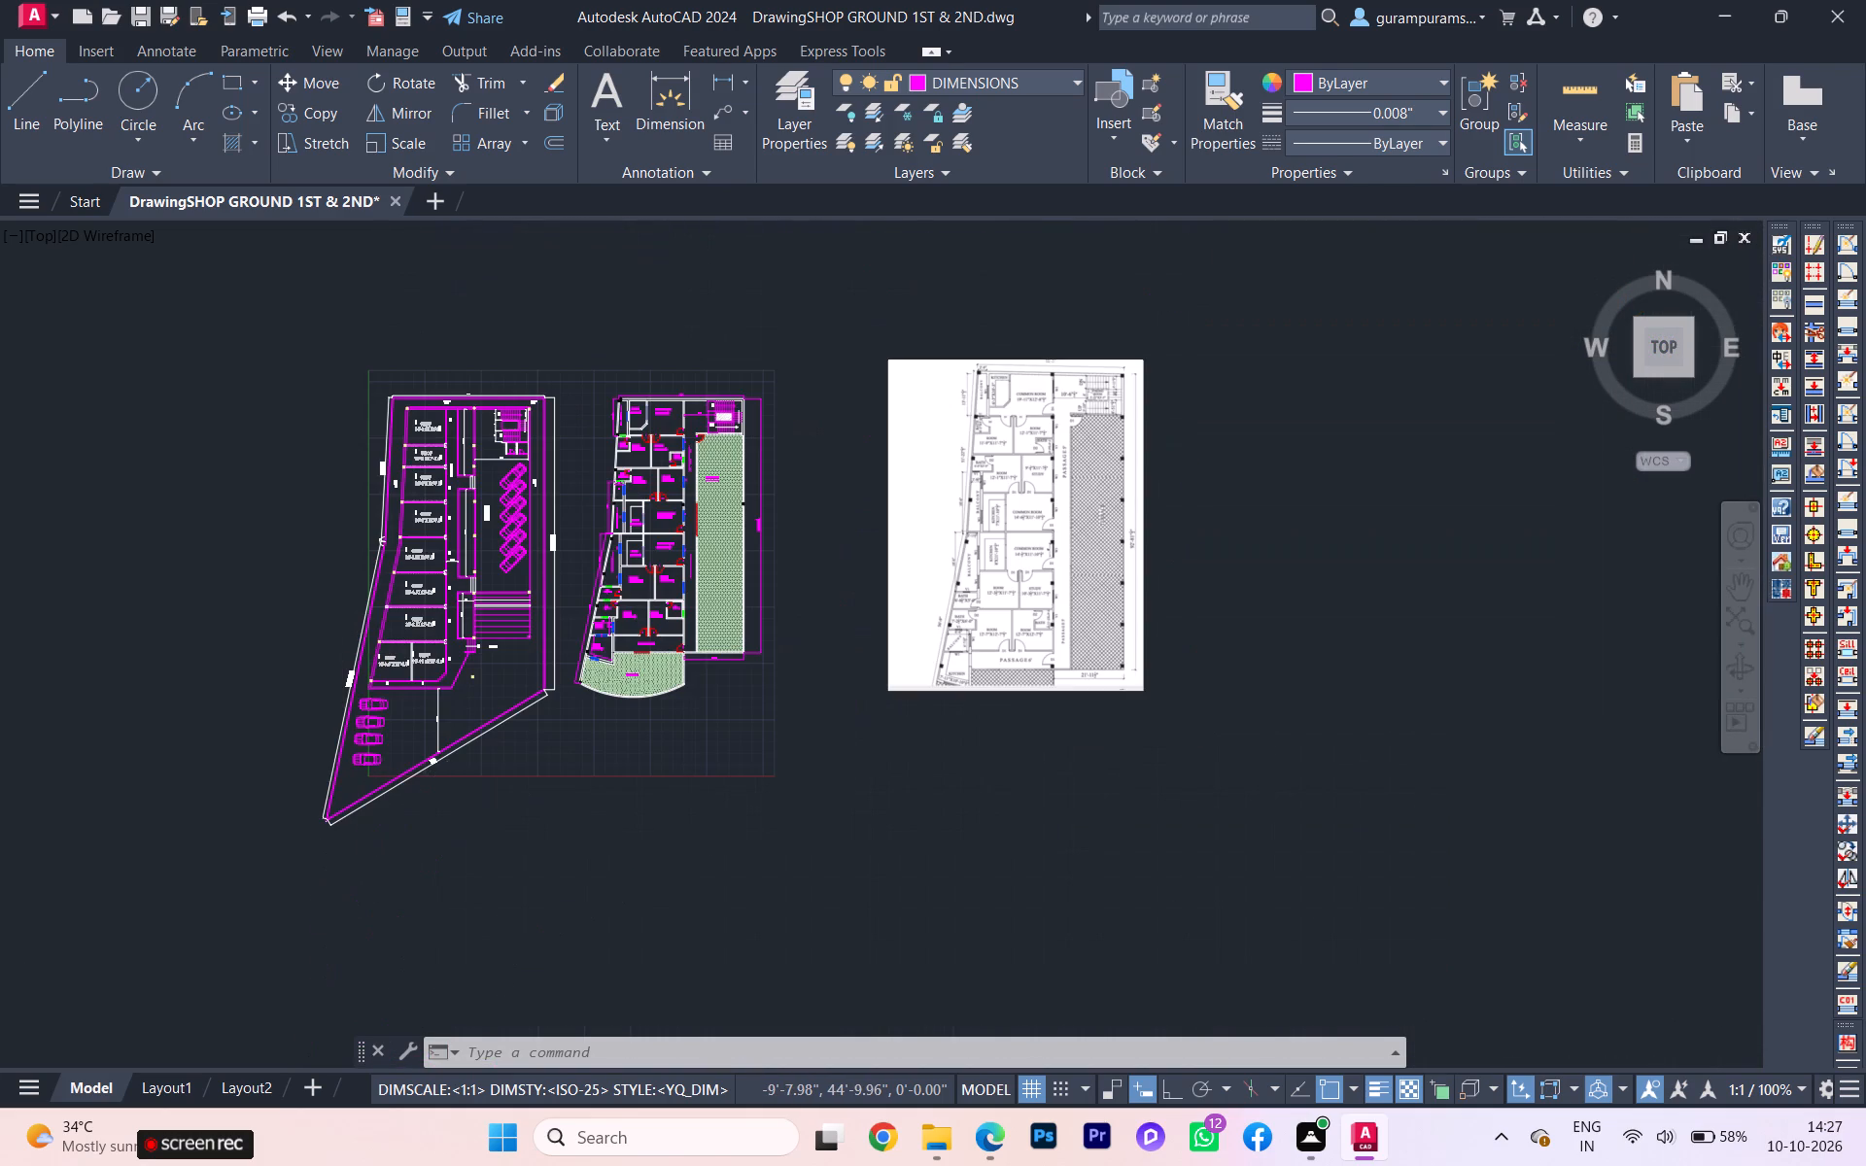
scroll(342, 655, "up", 1)
scroll(899, 589, "down", 1)
middle_click_drag(898, 583, 737, 663)
scroll(763, 602, "up", 2)
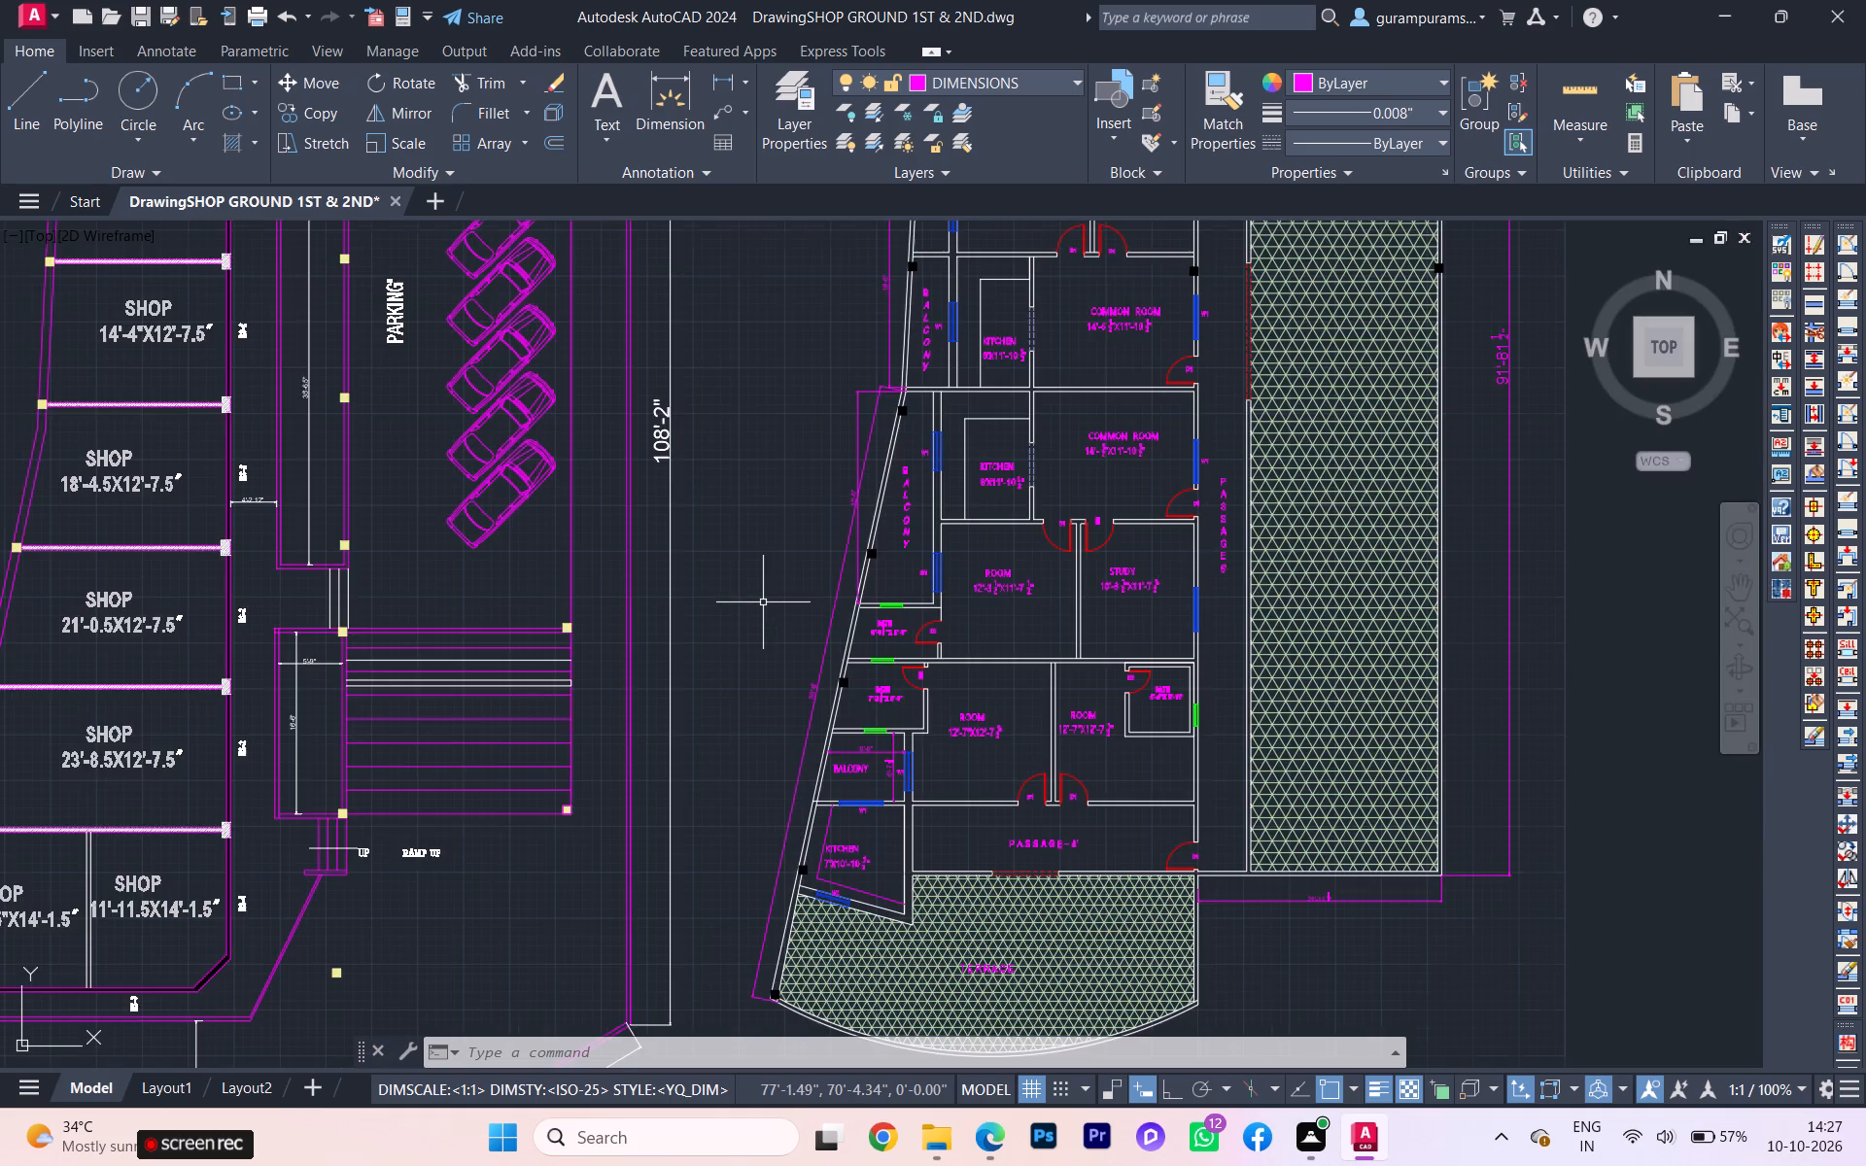
scroll(763, 602, "down", 2)
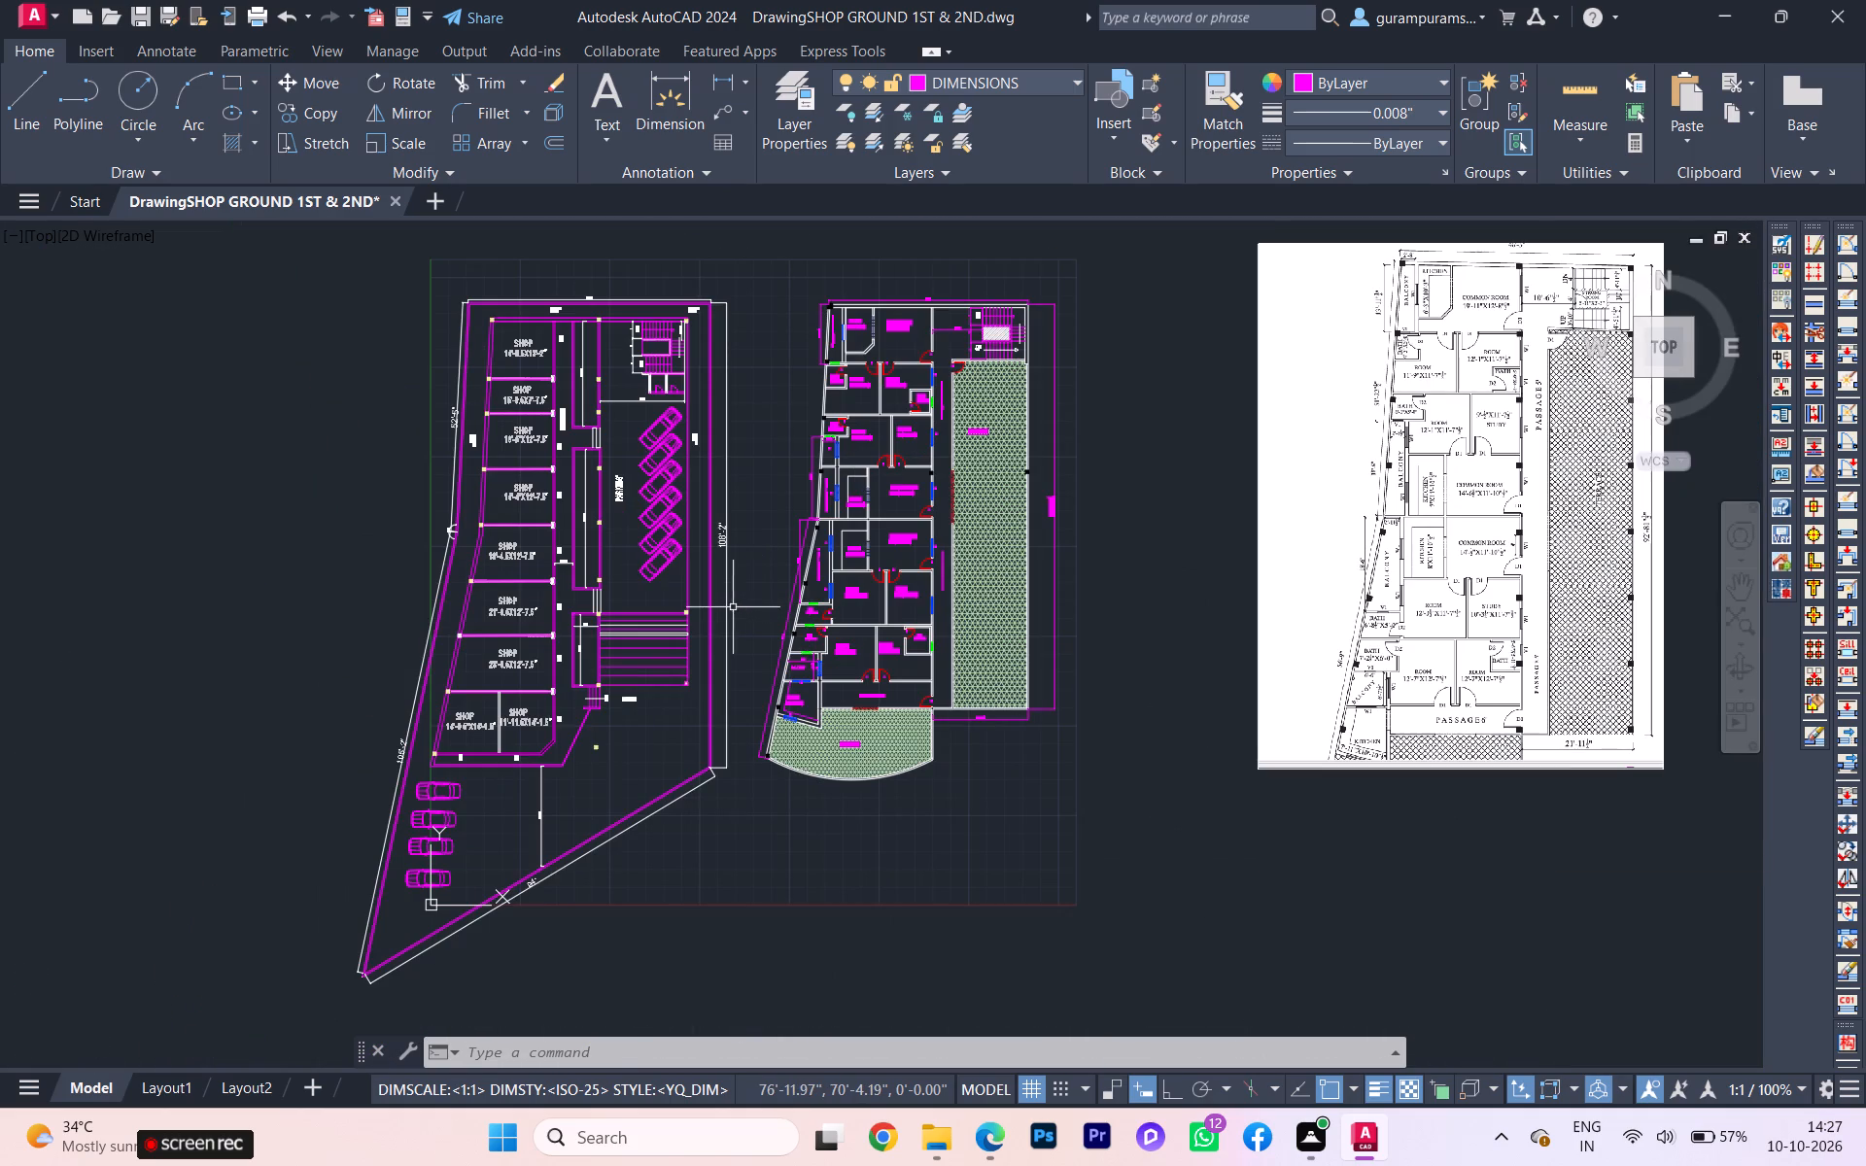
Delete the reference plan image east of the two drawn plans.
scroll(585, 615, "down", 1)
scroll(1014, 612, "up", 1)
left_click(1205, 731)
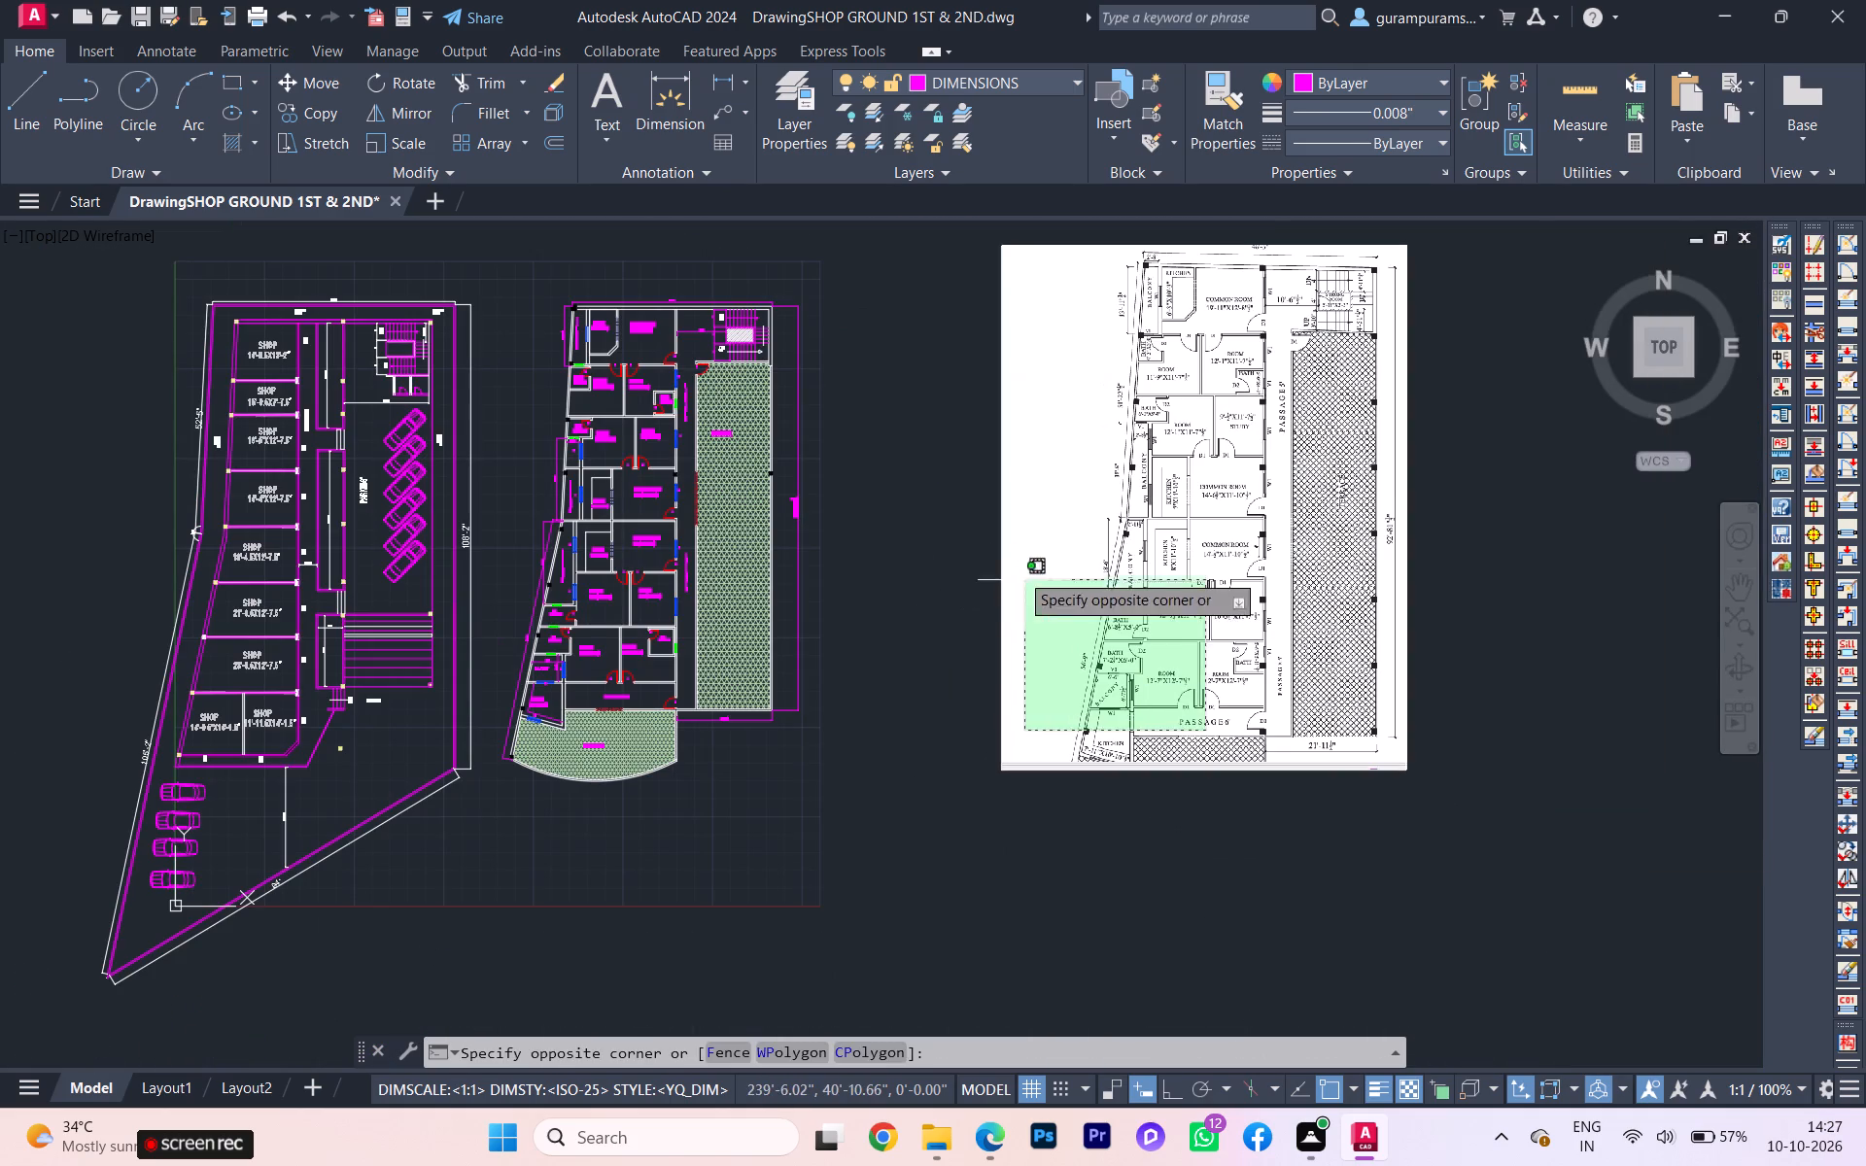
left_click(1019, 572)
left_click(1019, 572)
left_click(1058, 521)
left_click(1061, 514)
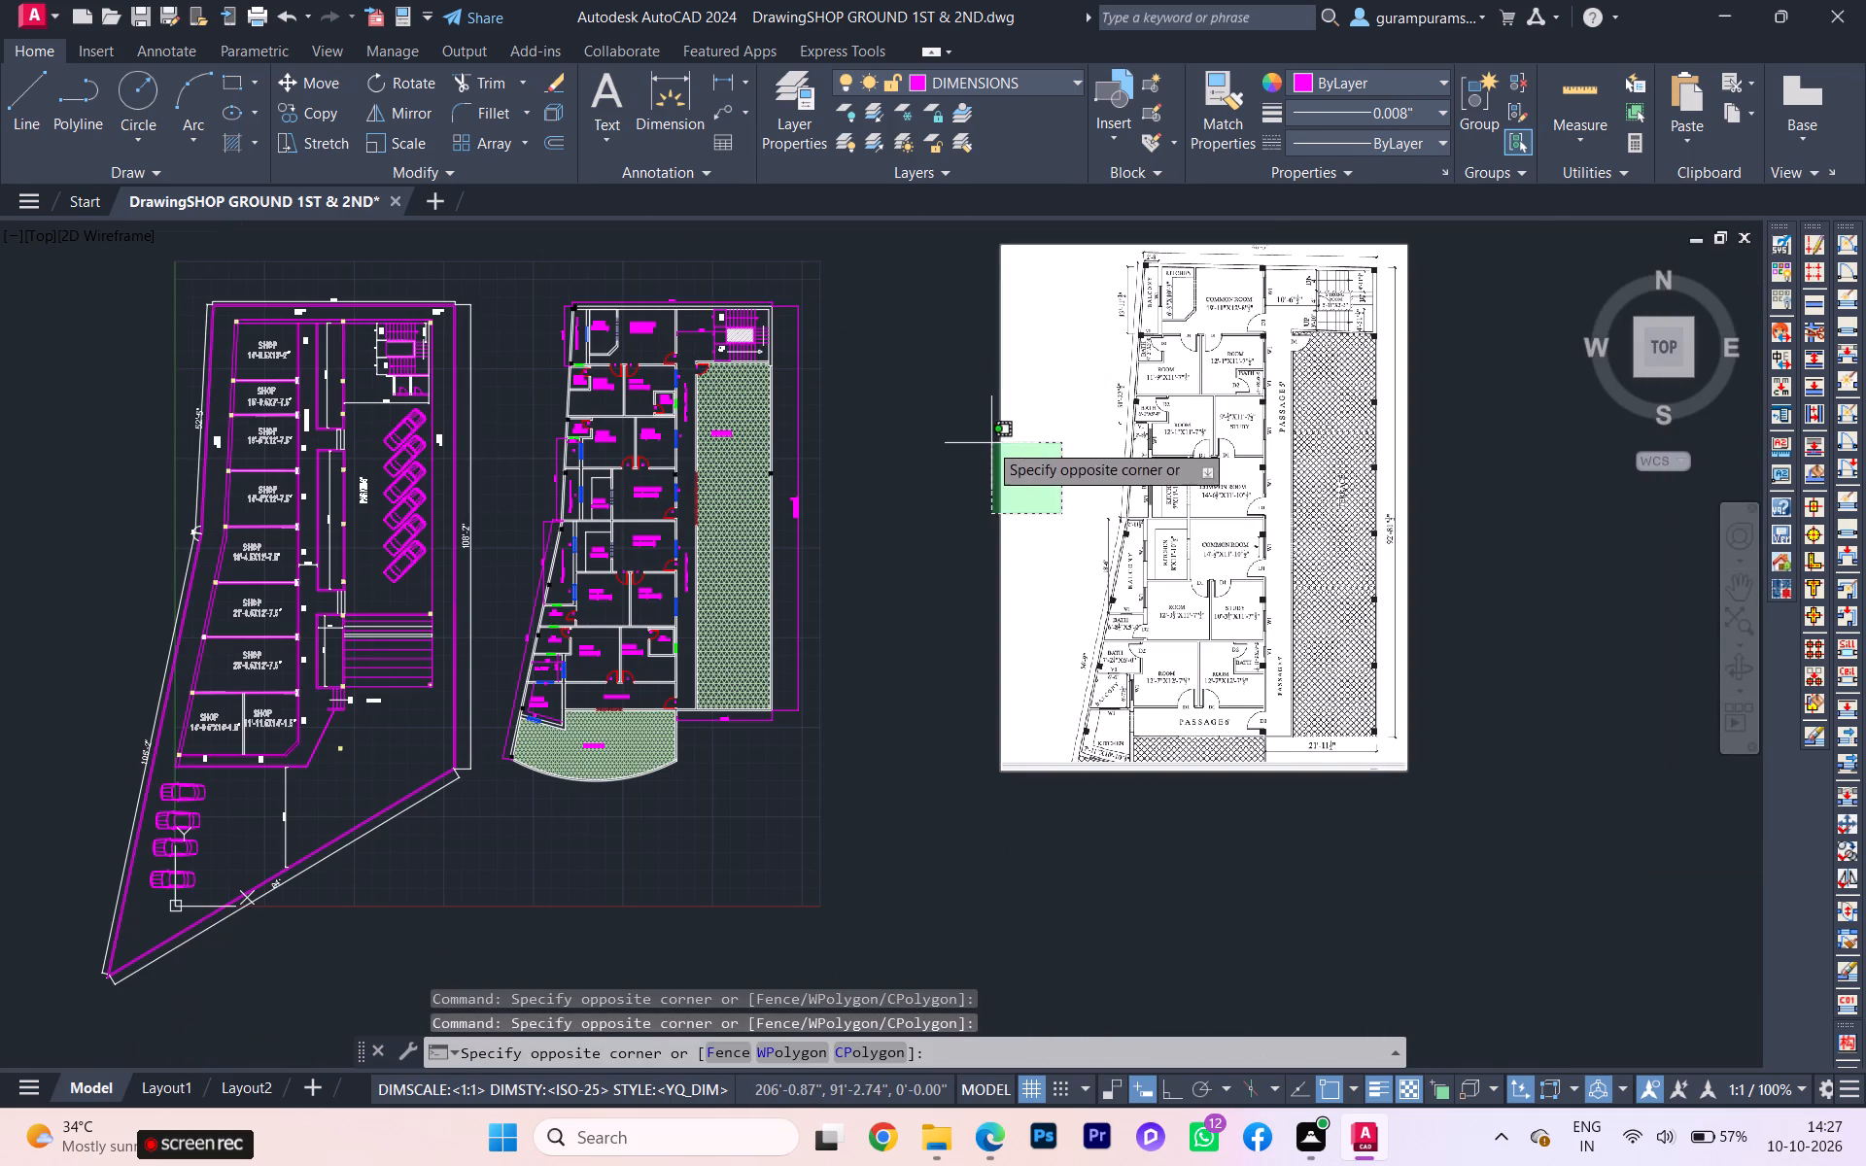
left_click(988, 441)
key("Delete")
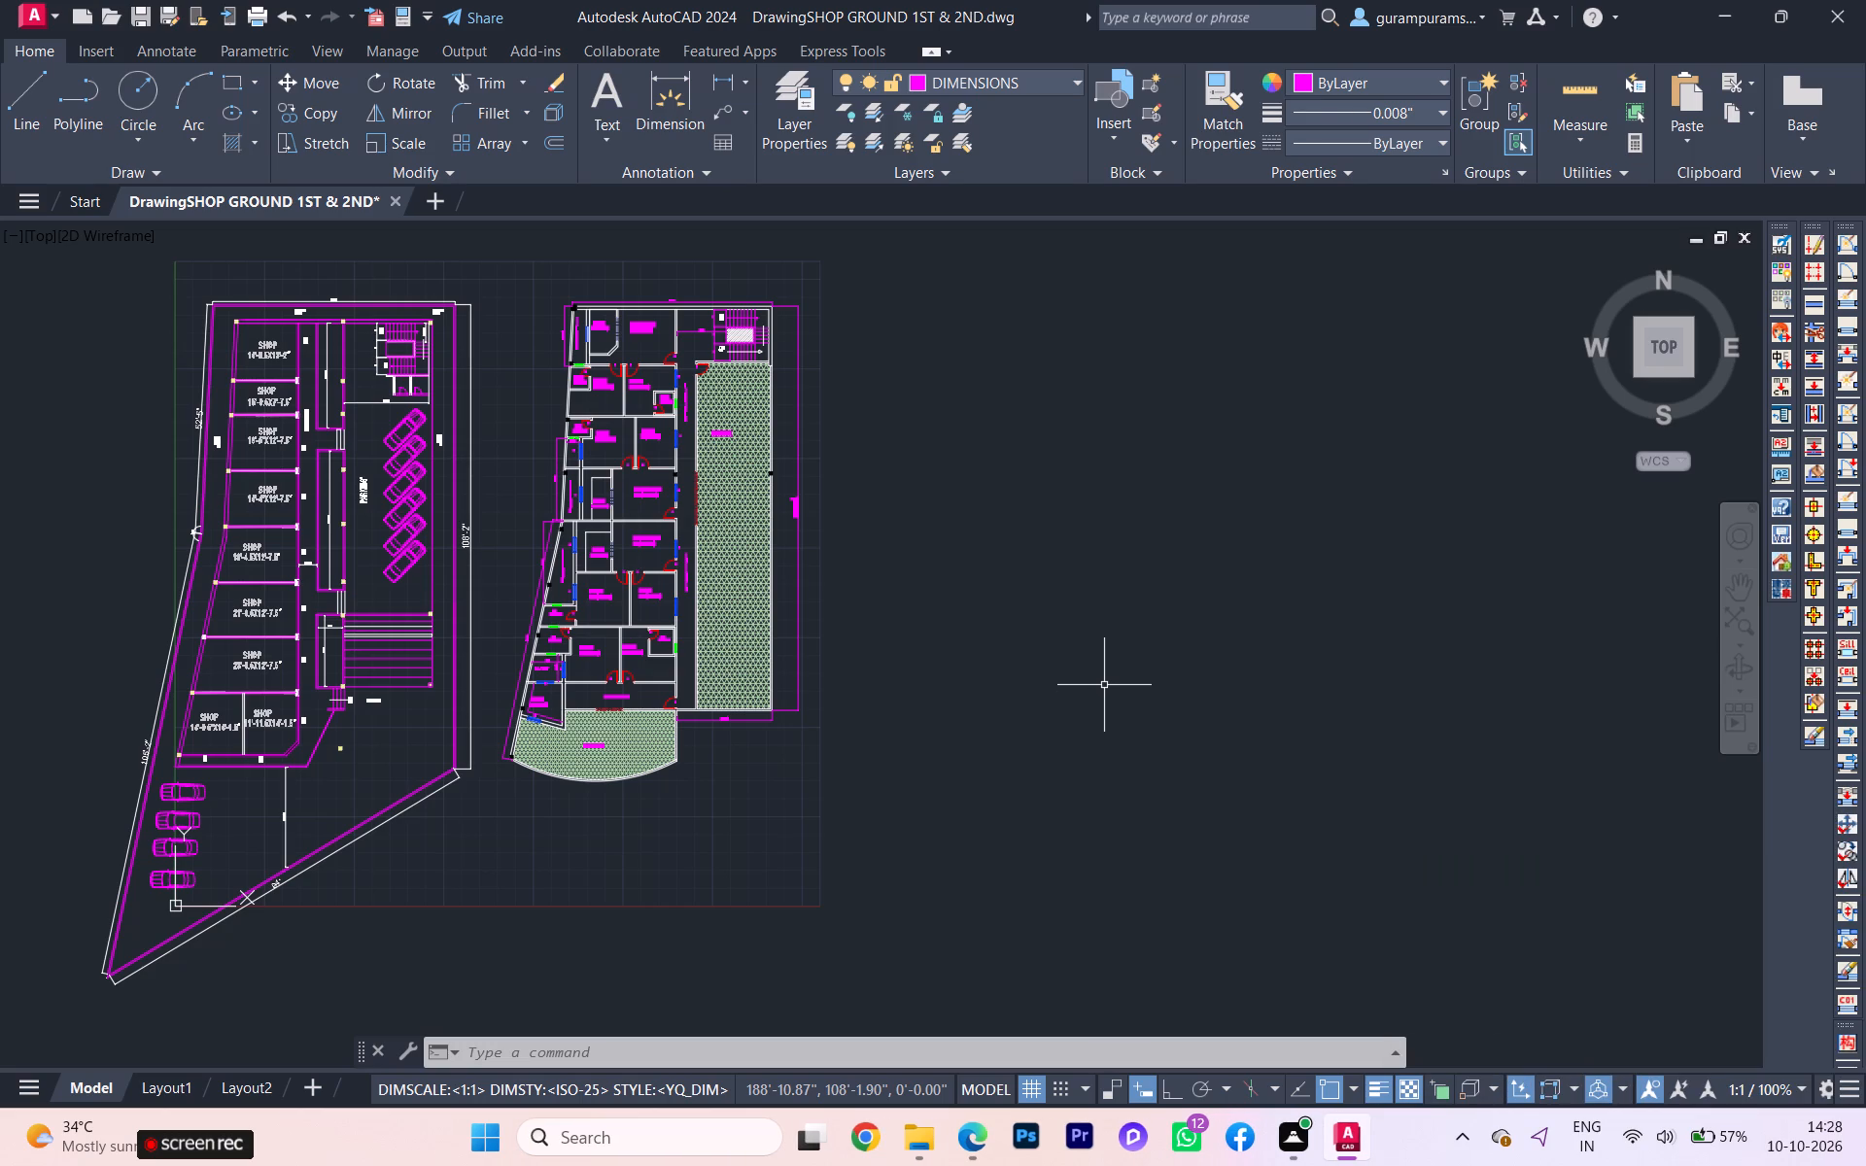
Draw a rectangle enclosing the entire floor plan east of the shop and parking plan.
scroll(883, 600, "up", 1)
scroll(876, 634, "down", 1)
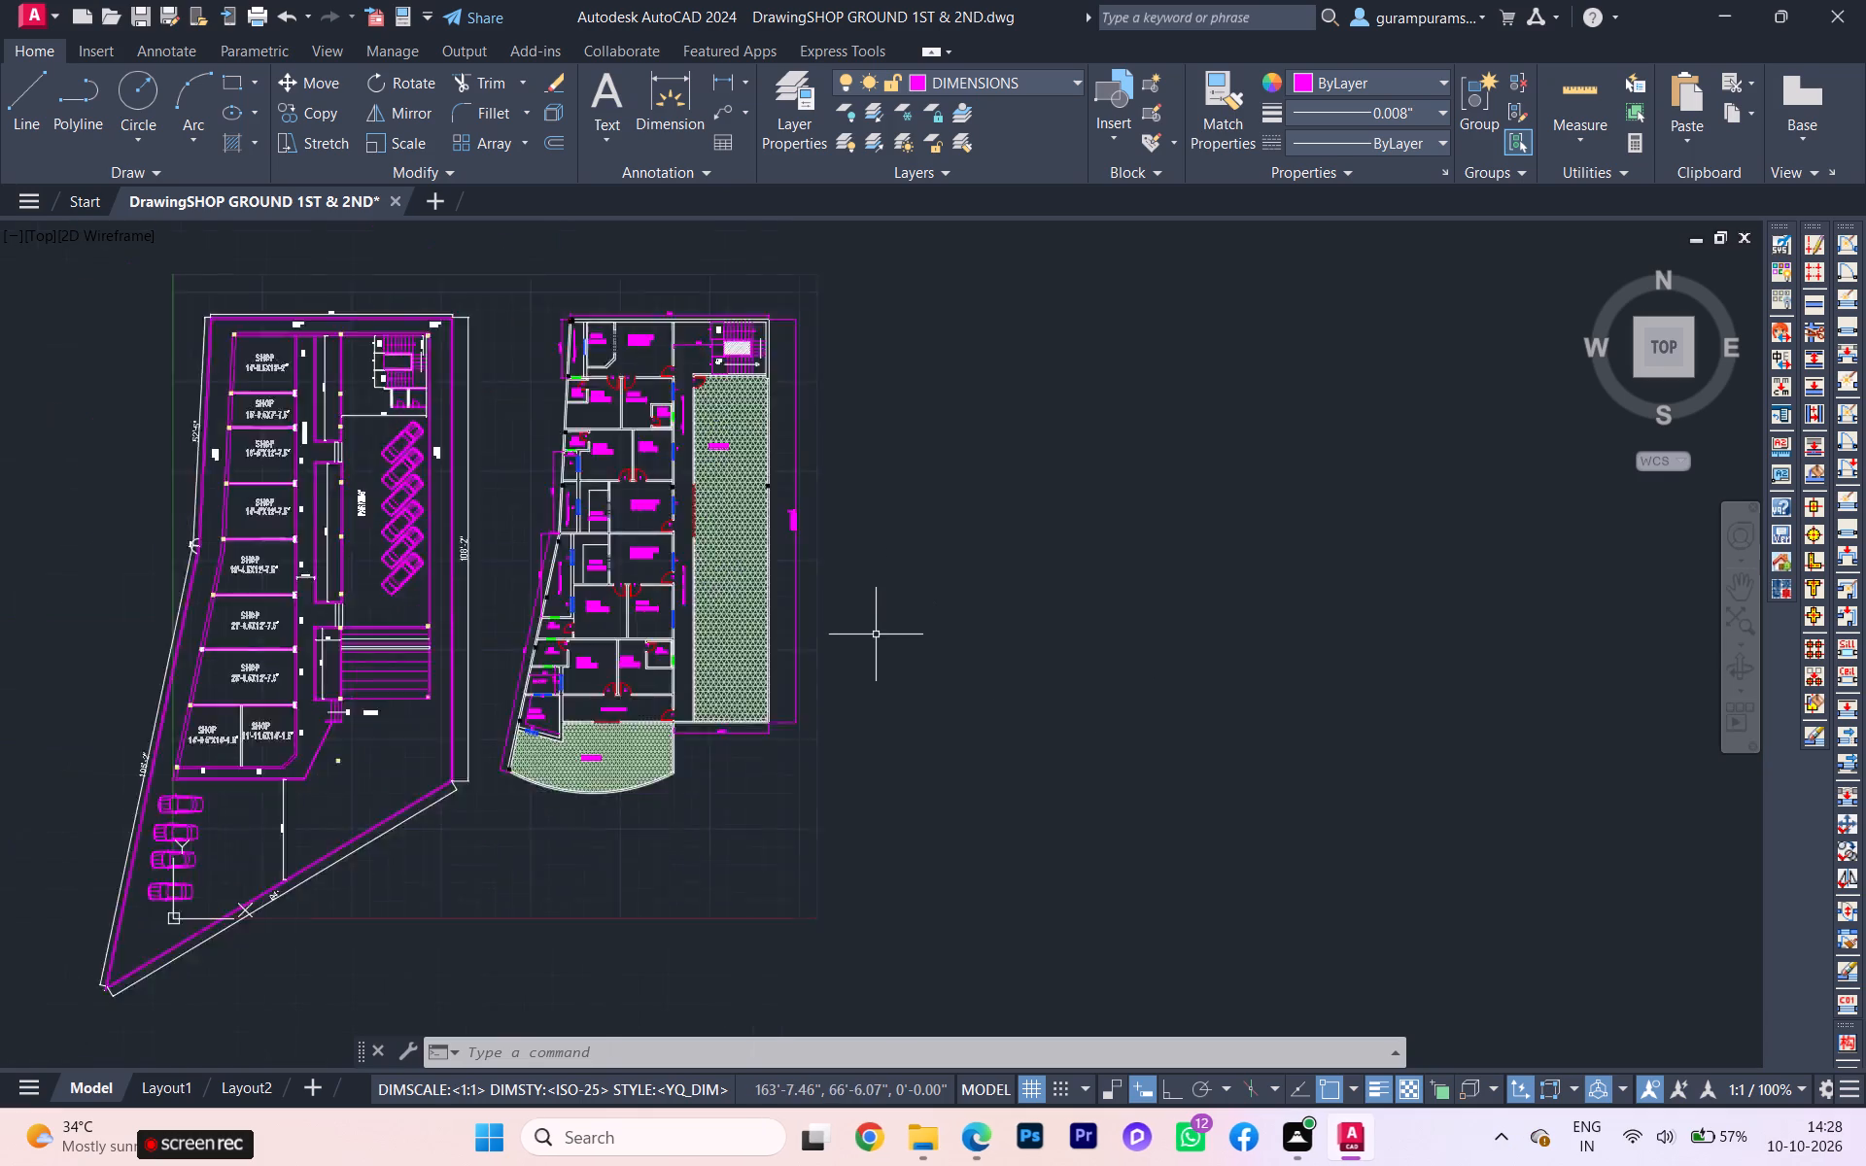
scroll(876, 635, "down", 1)
scroll(681, 492, "up", 2)
key("r")
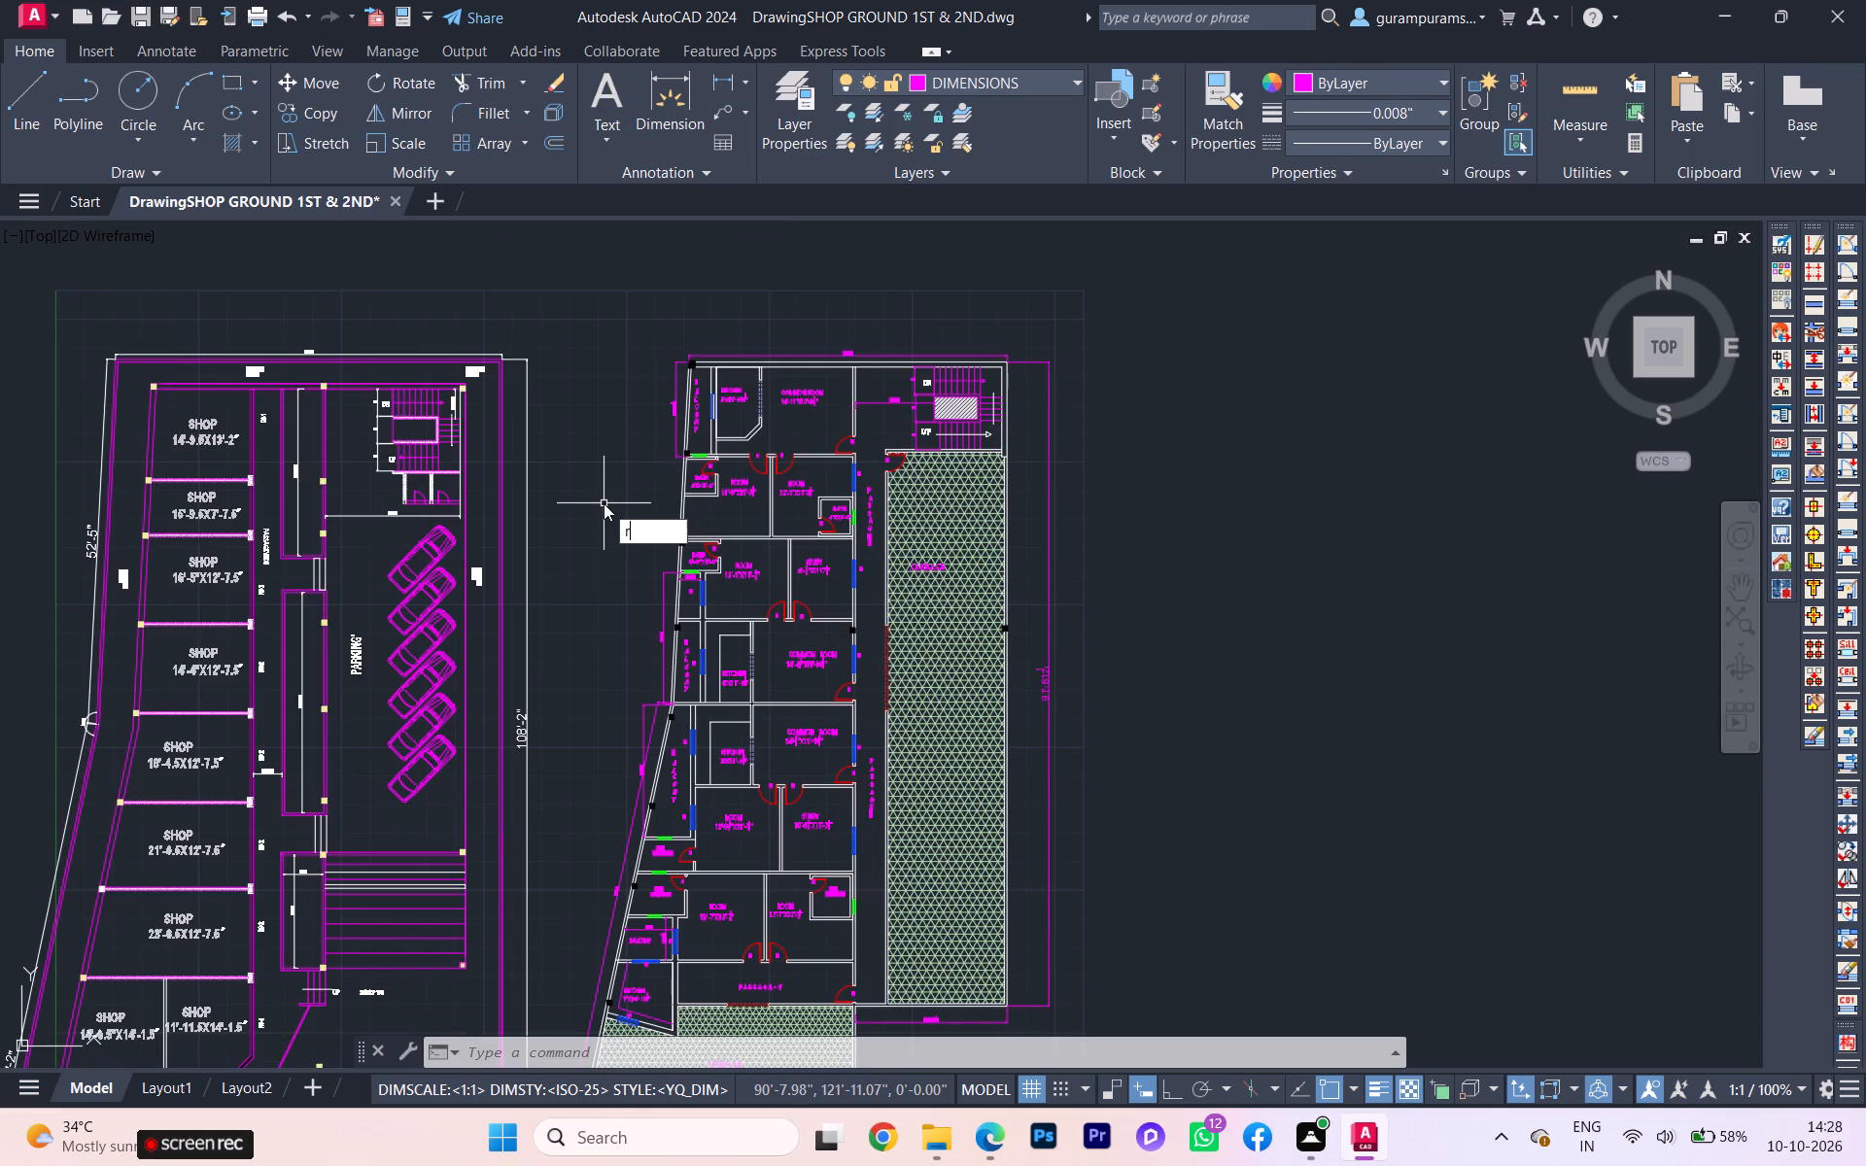
key("e")
left_click(684, 584)
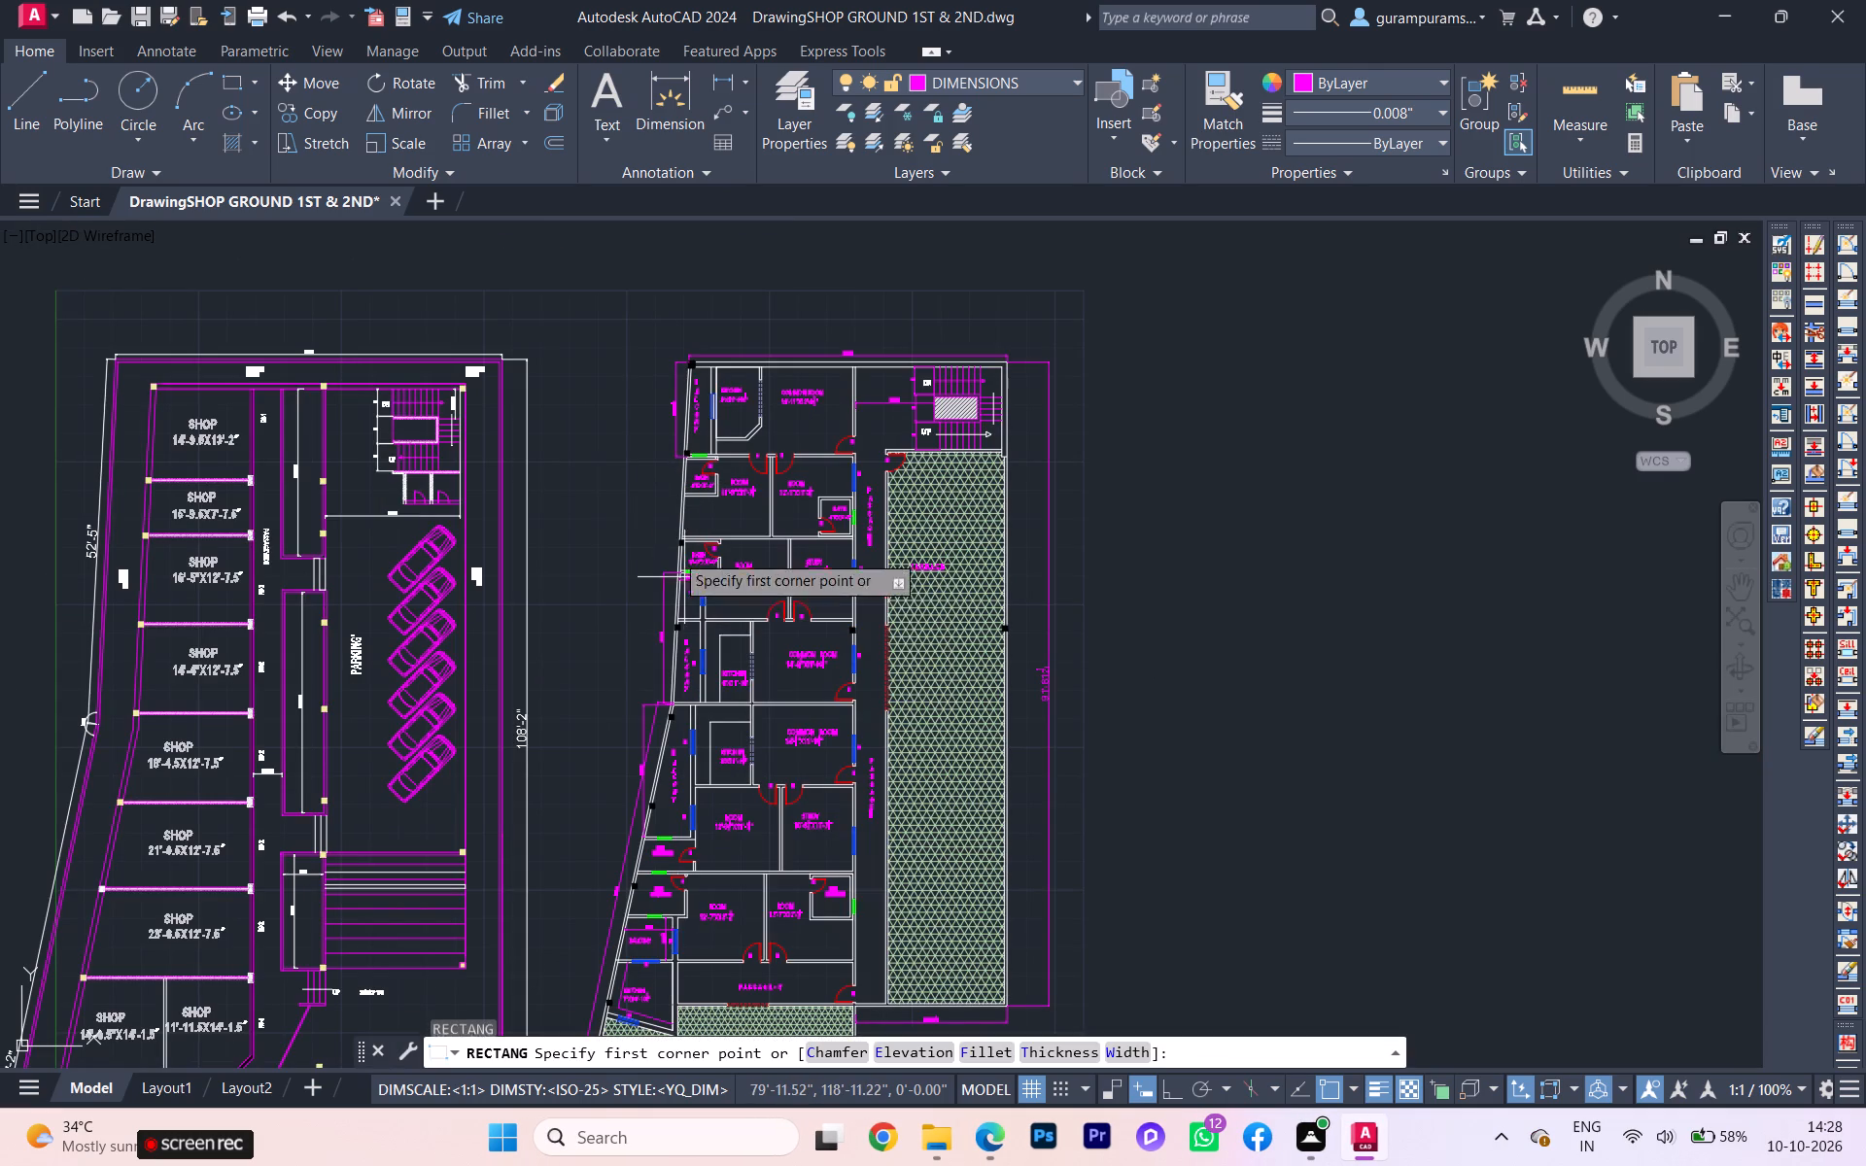
scroll(596, 425, "down", 1)
middle_click_drag(592, 409, 593, 381)
left_click(563, 326)
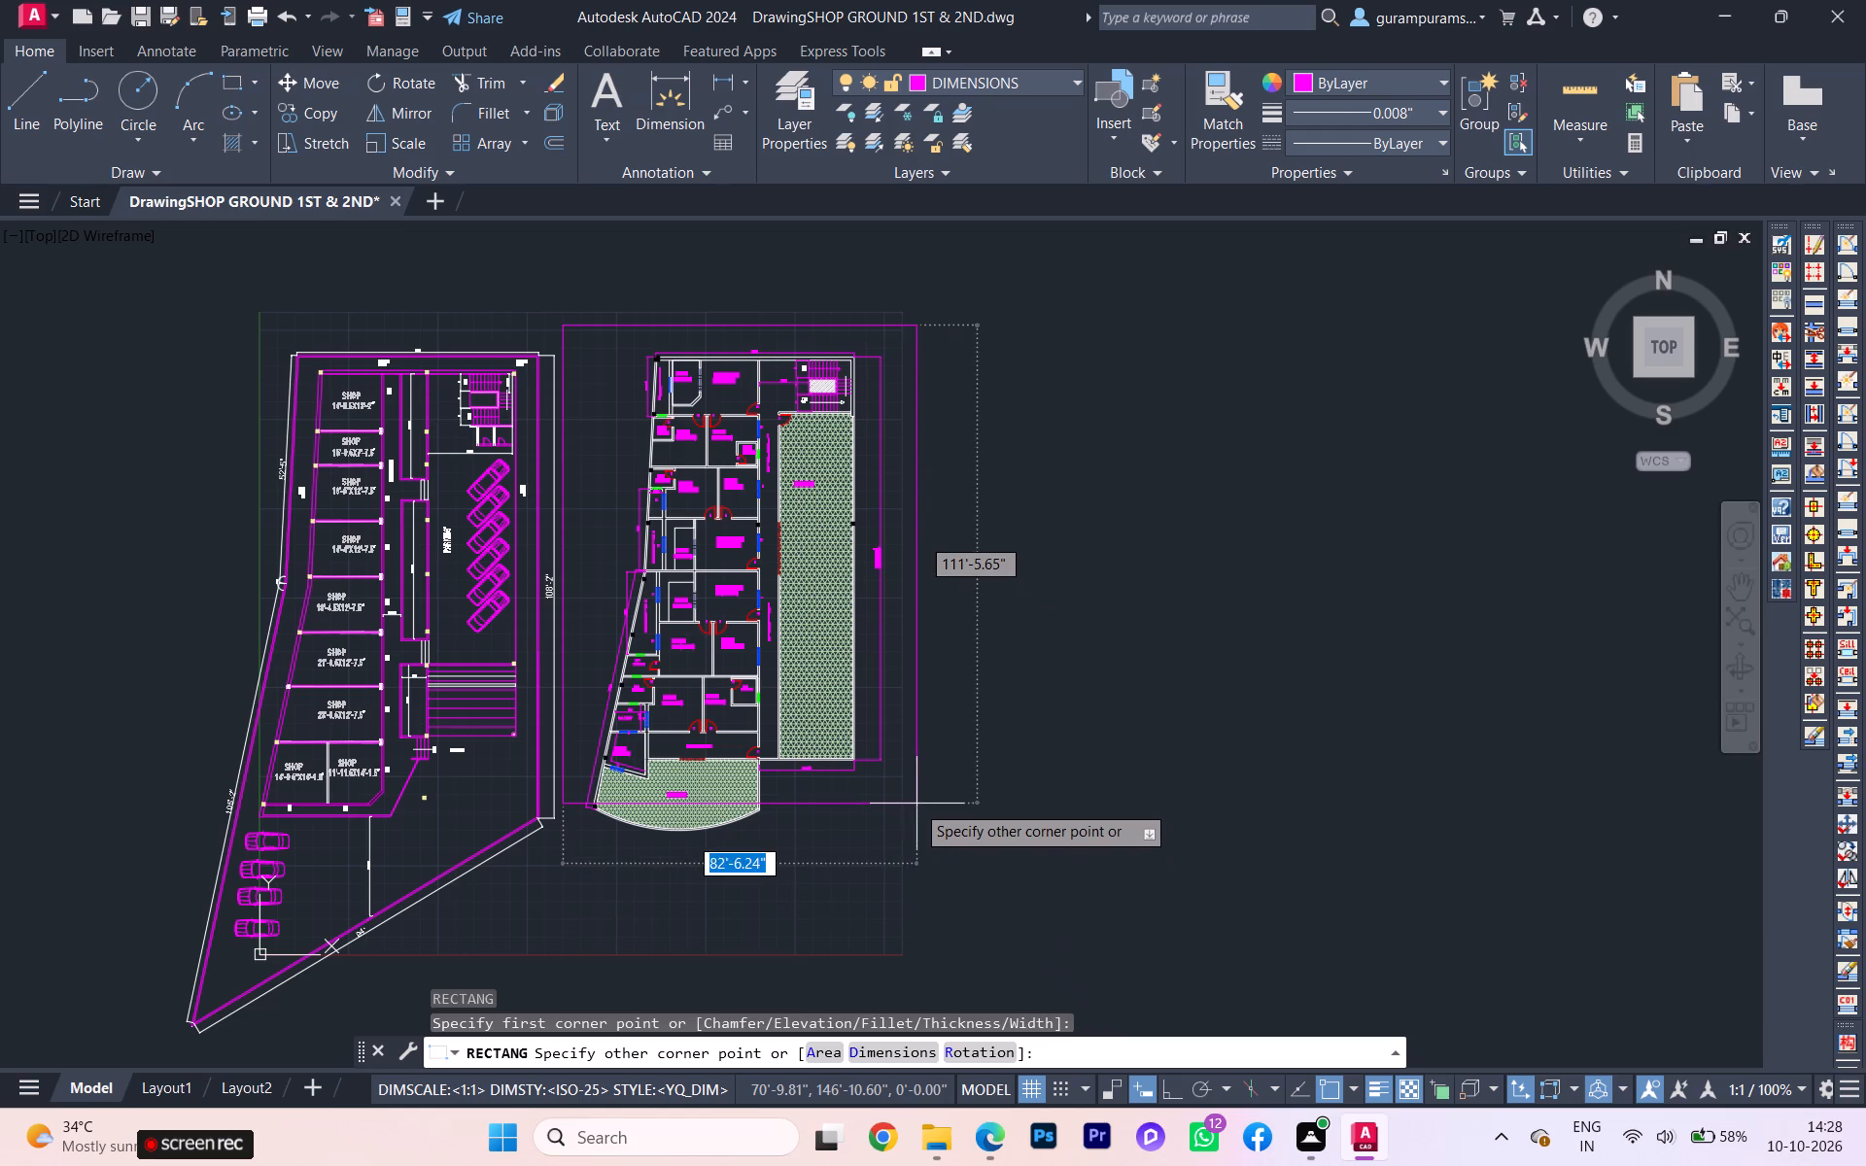
left_click(919, 862)
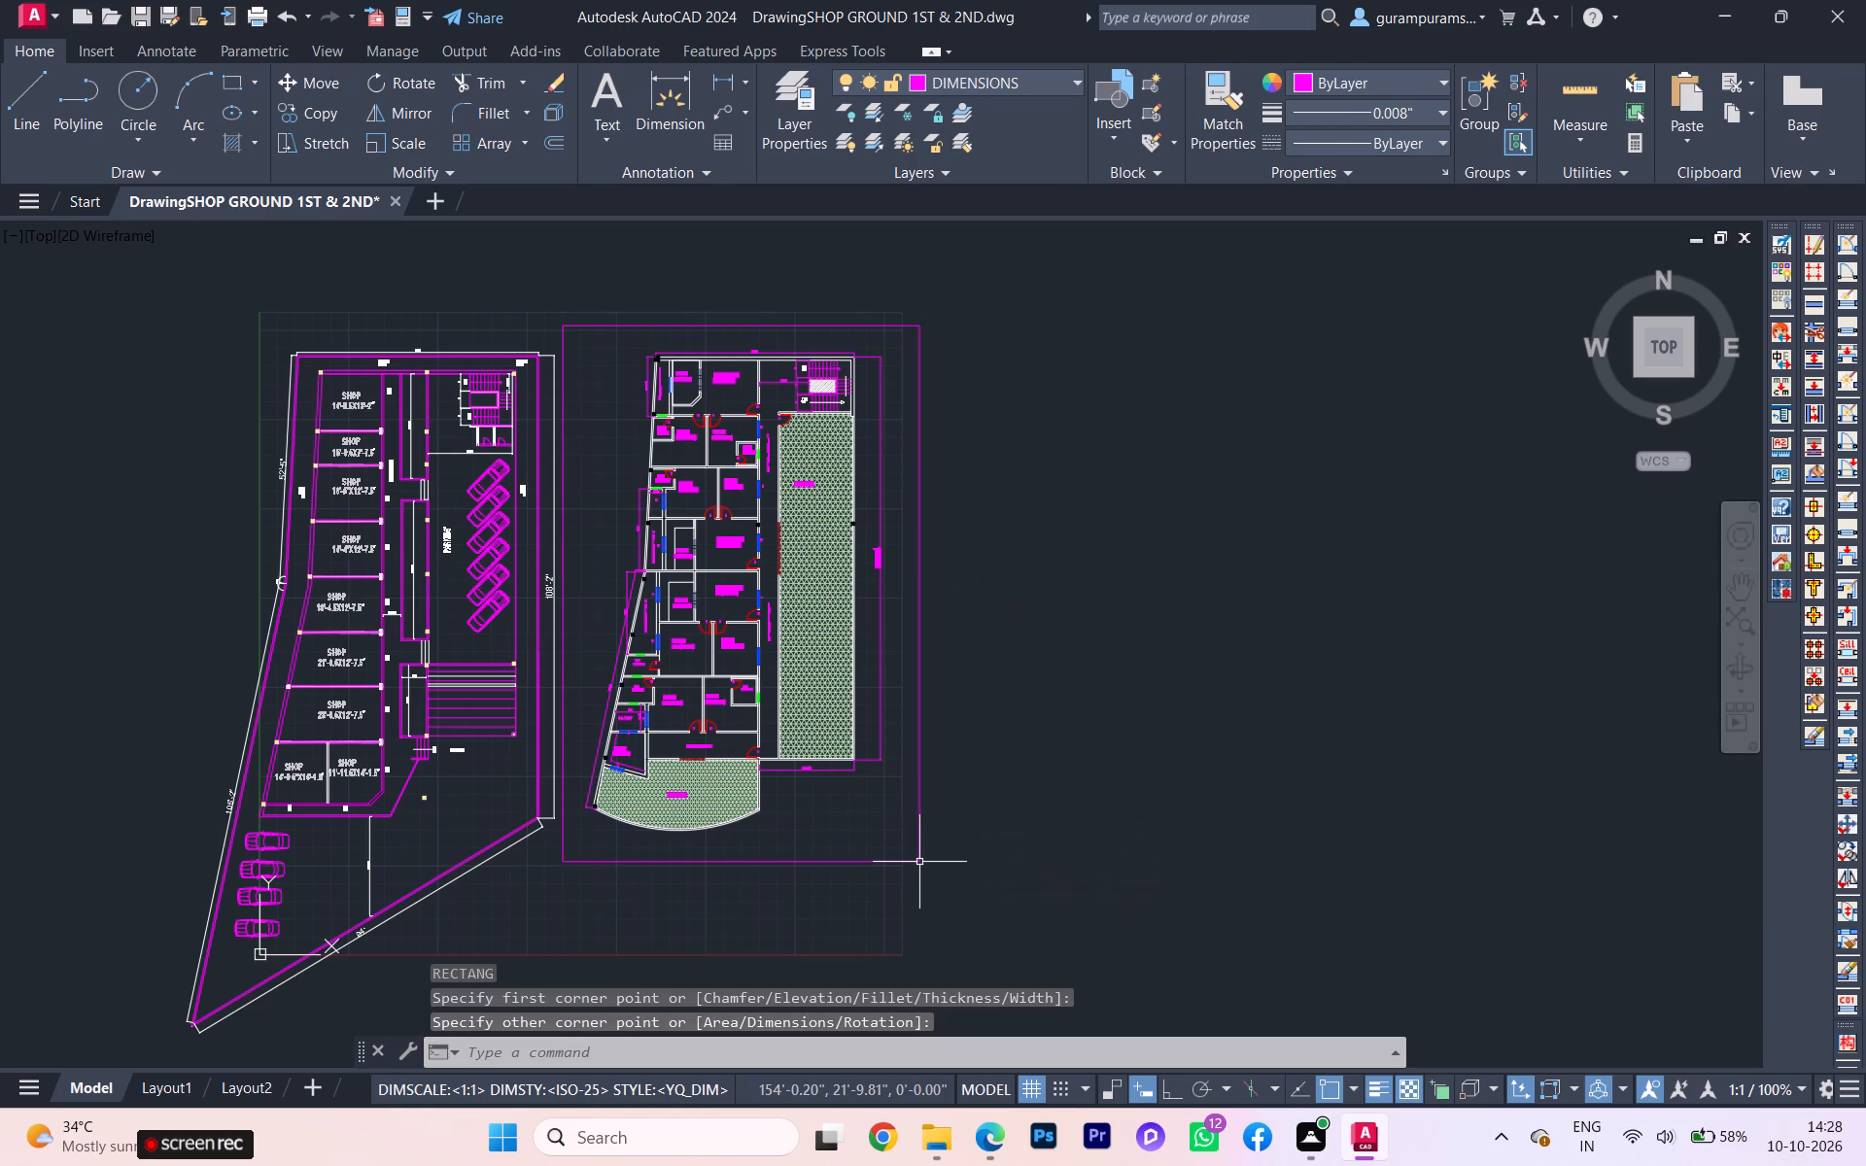
key("Escape")
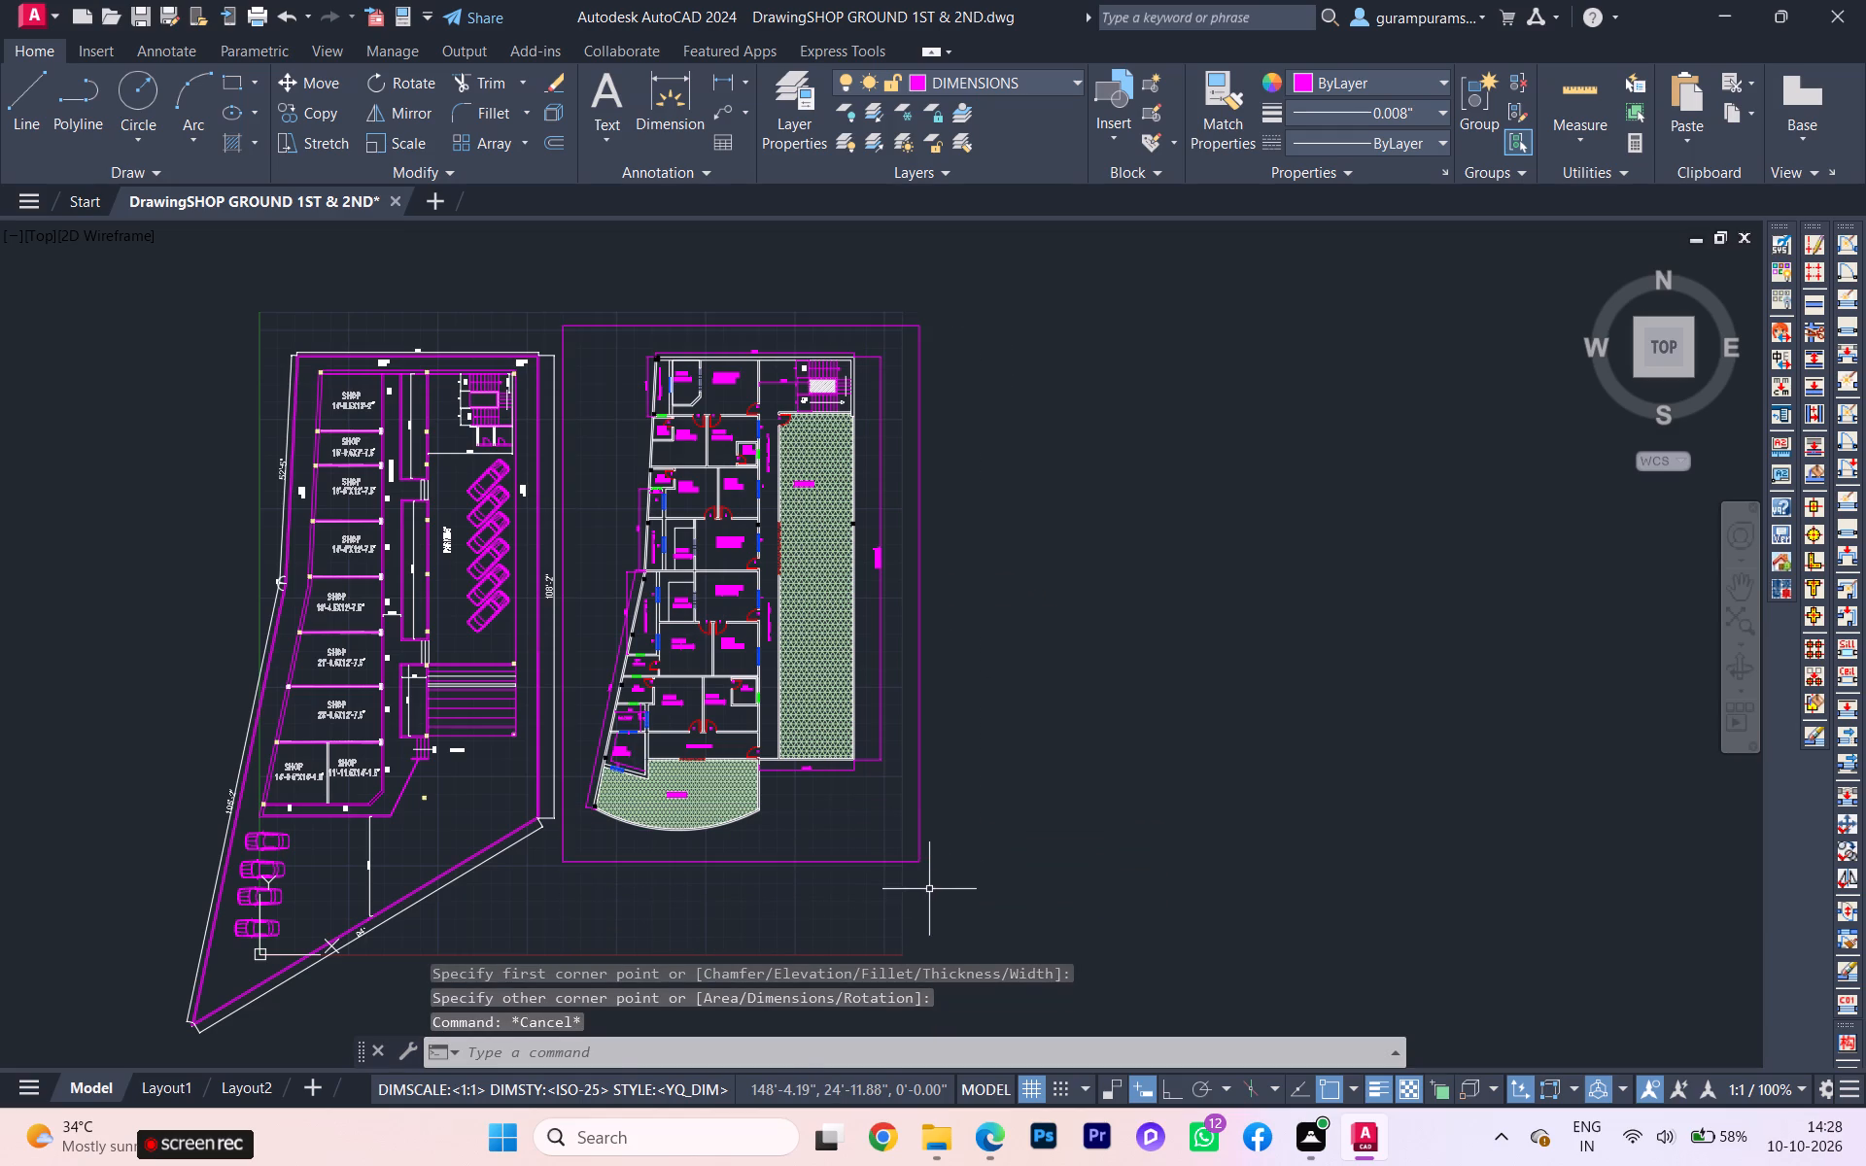
Group the floor plan together with its enclosing rectangle.
left_click(937, 898)
left_click(772, 674)
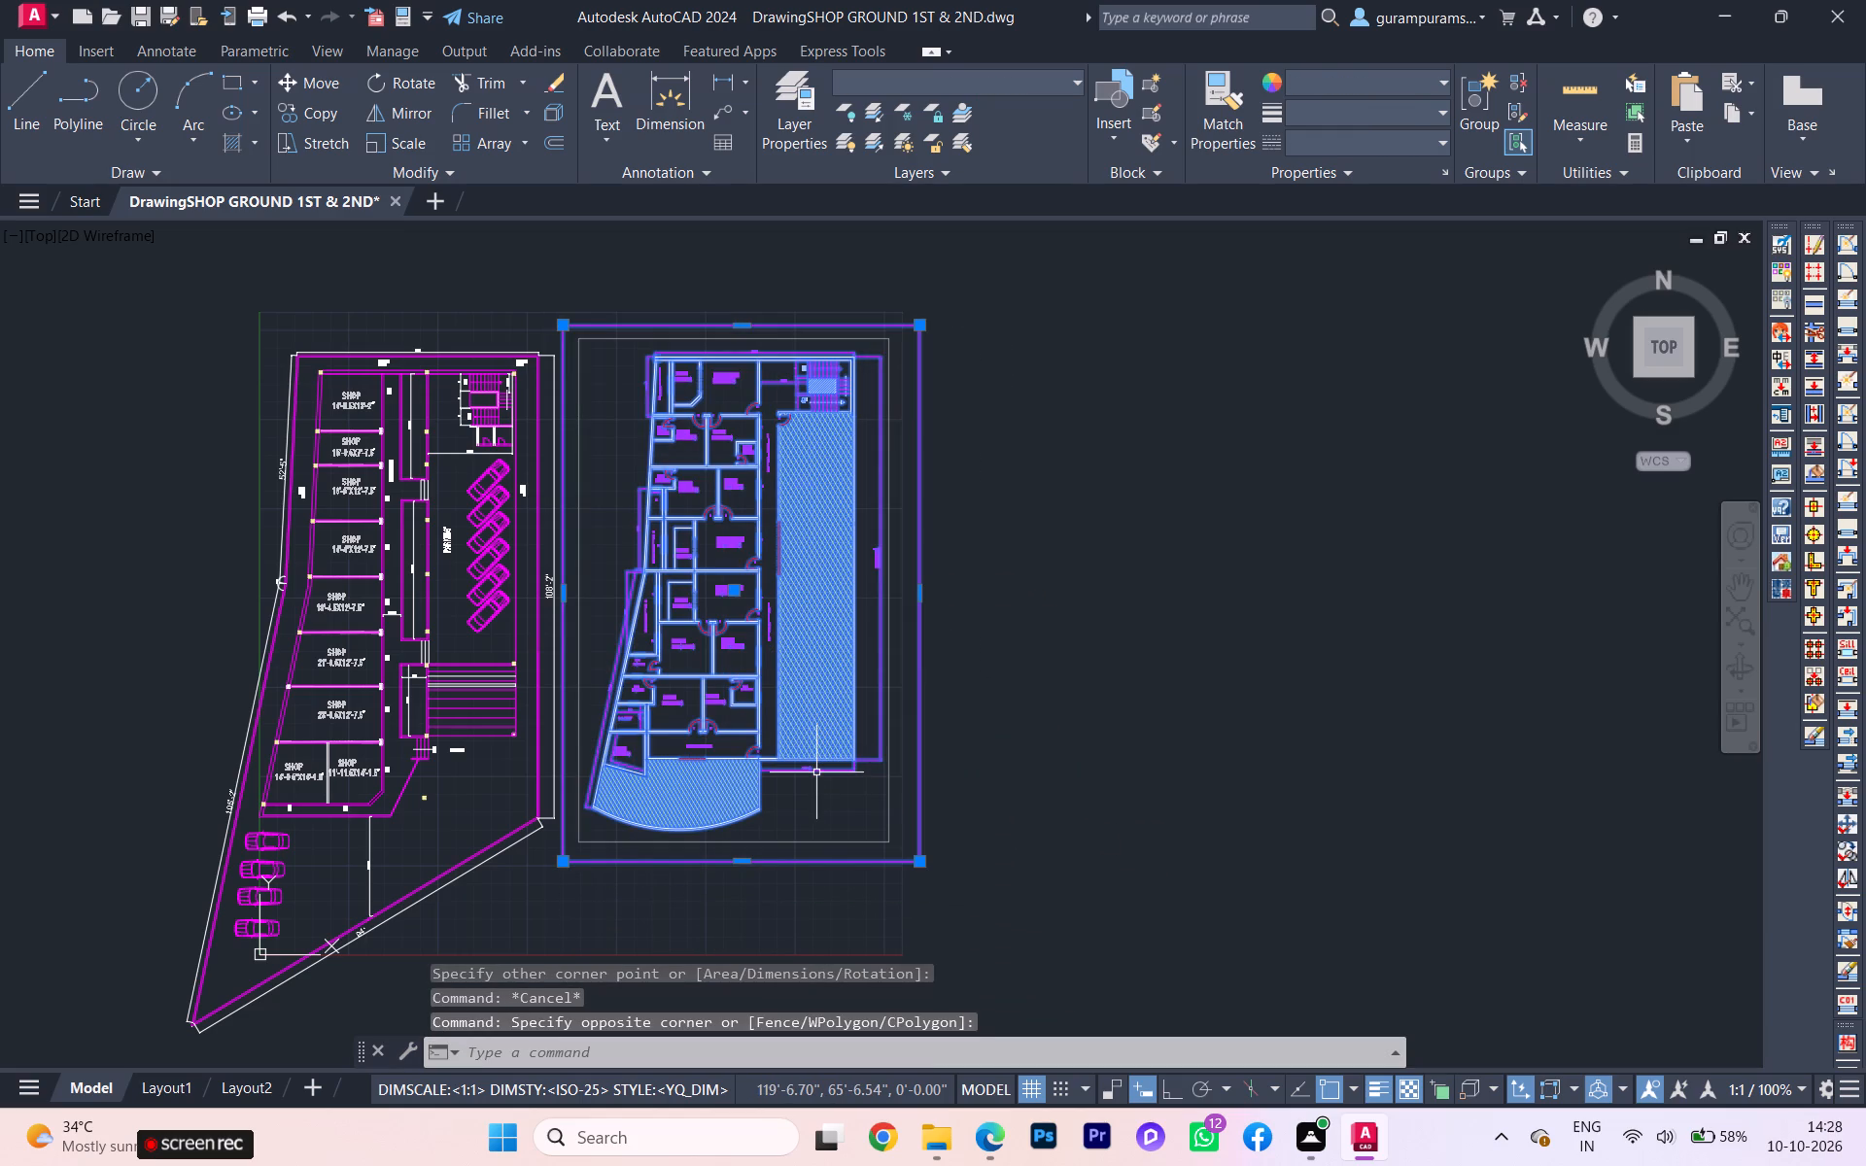
key("g")
left_click(943, 820)
Move the framed floor plan group farther east, leaving a wide gap beside the shop and parking plan.
left_click(685, 735)
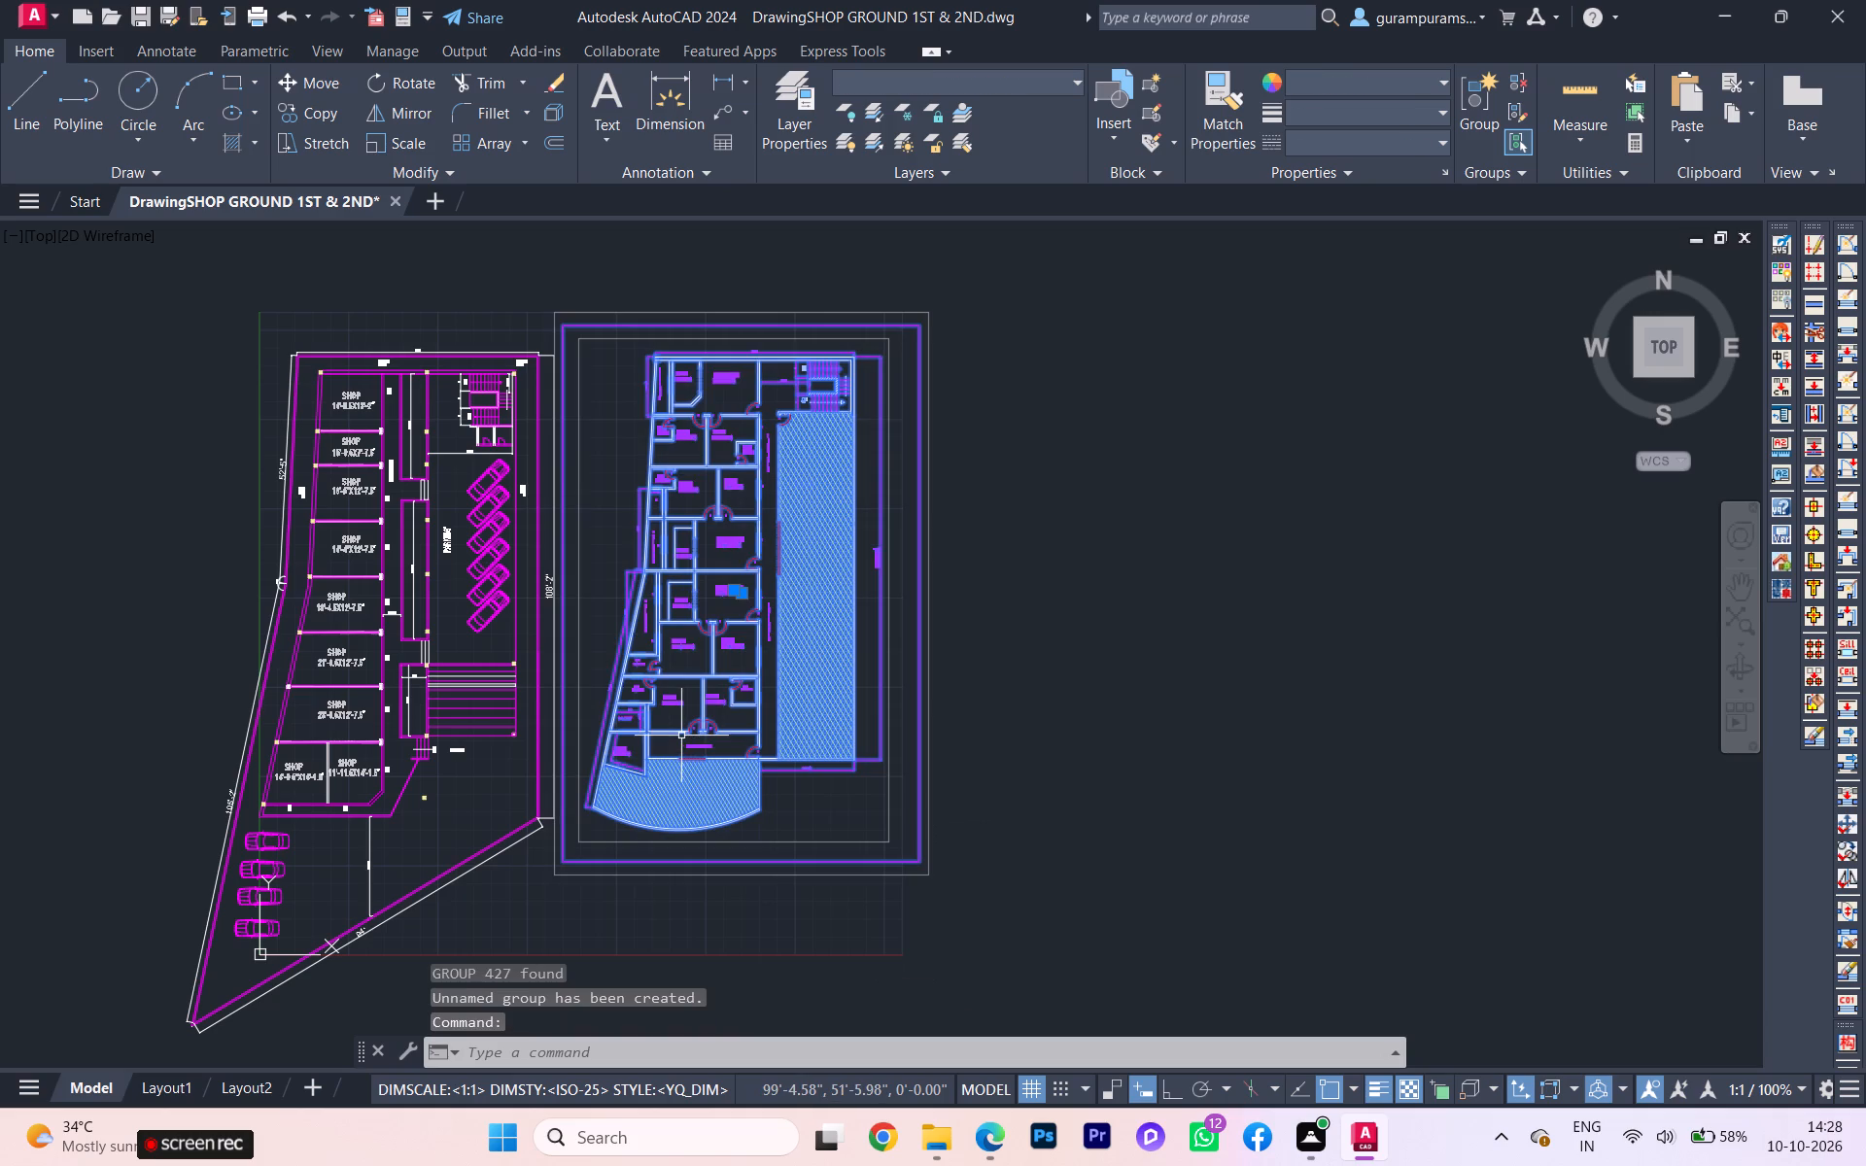
key("m")
key("Return")
left_click(679, 736)
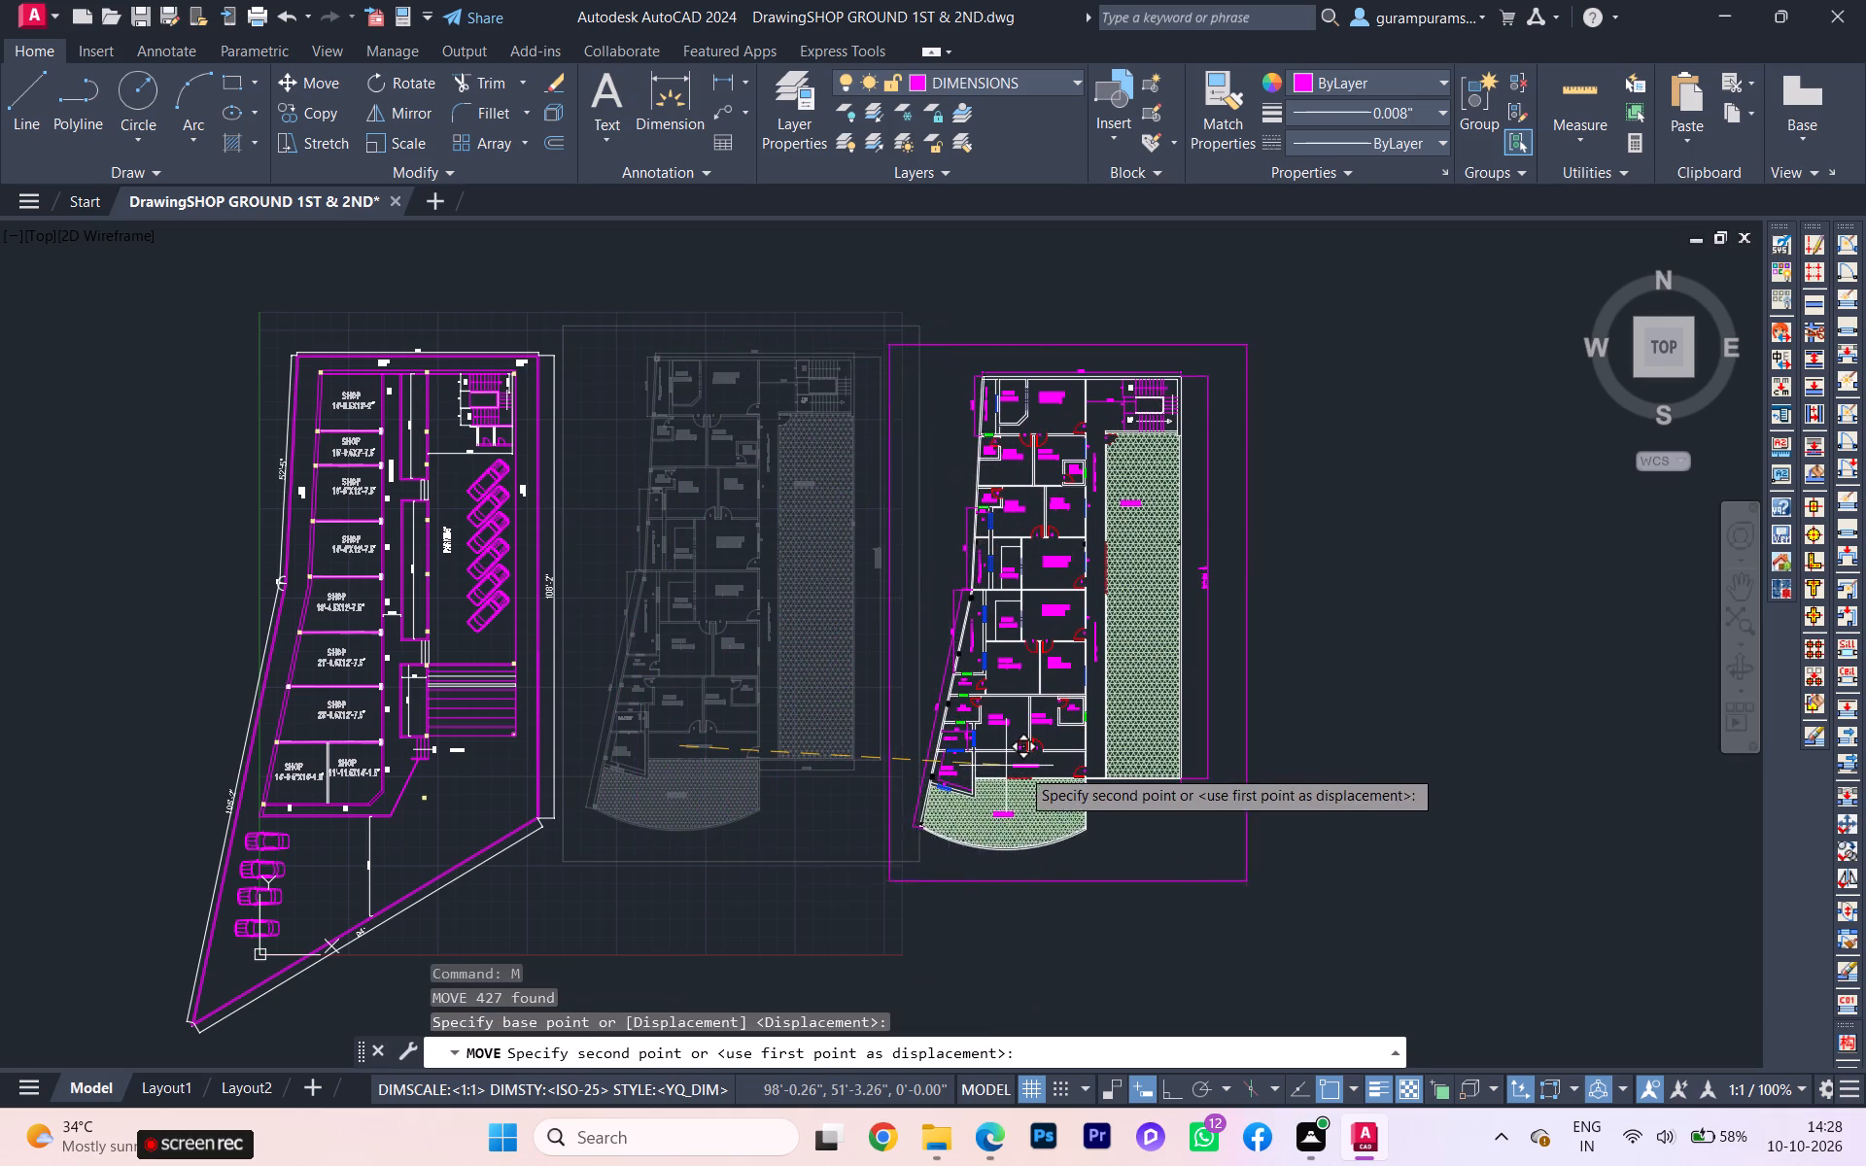
left_click(1054, 770)
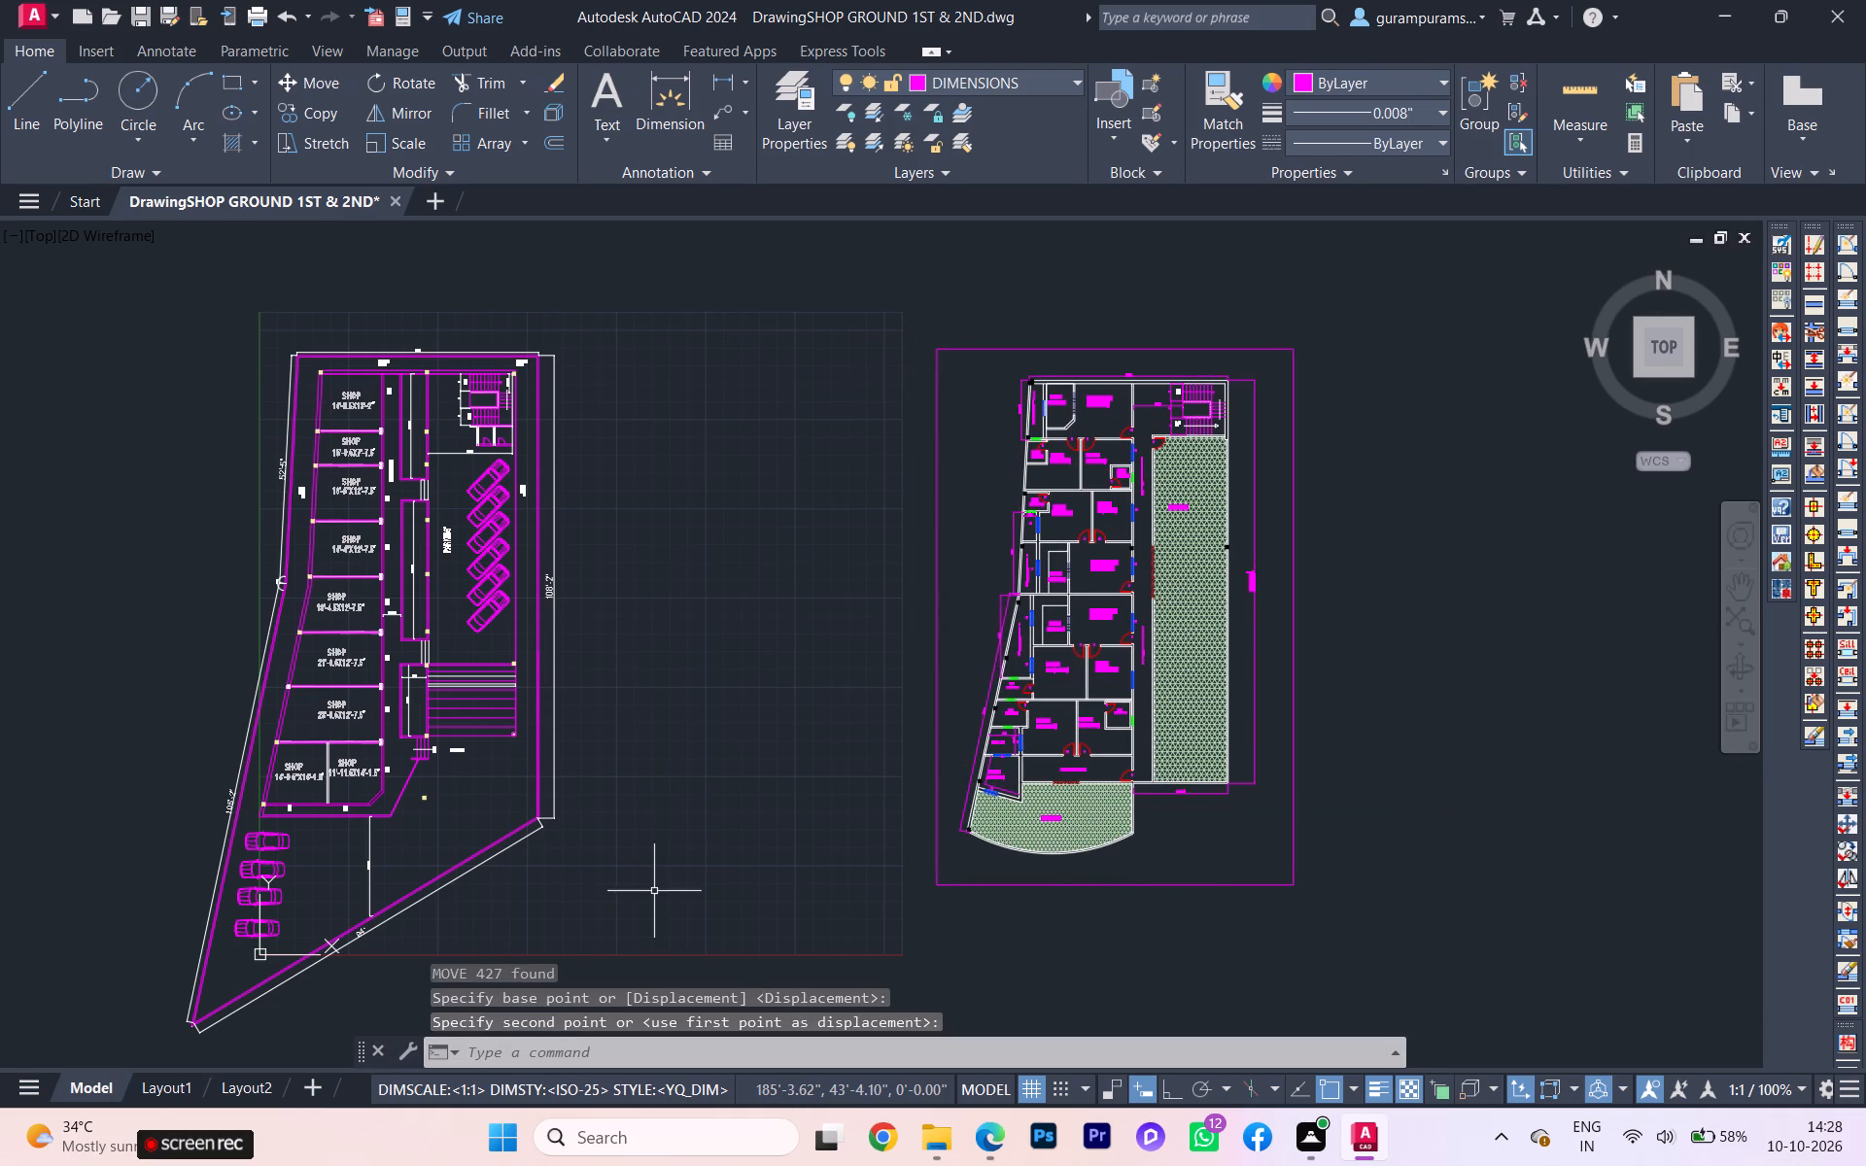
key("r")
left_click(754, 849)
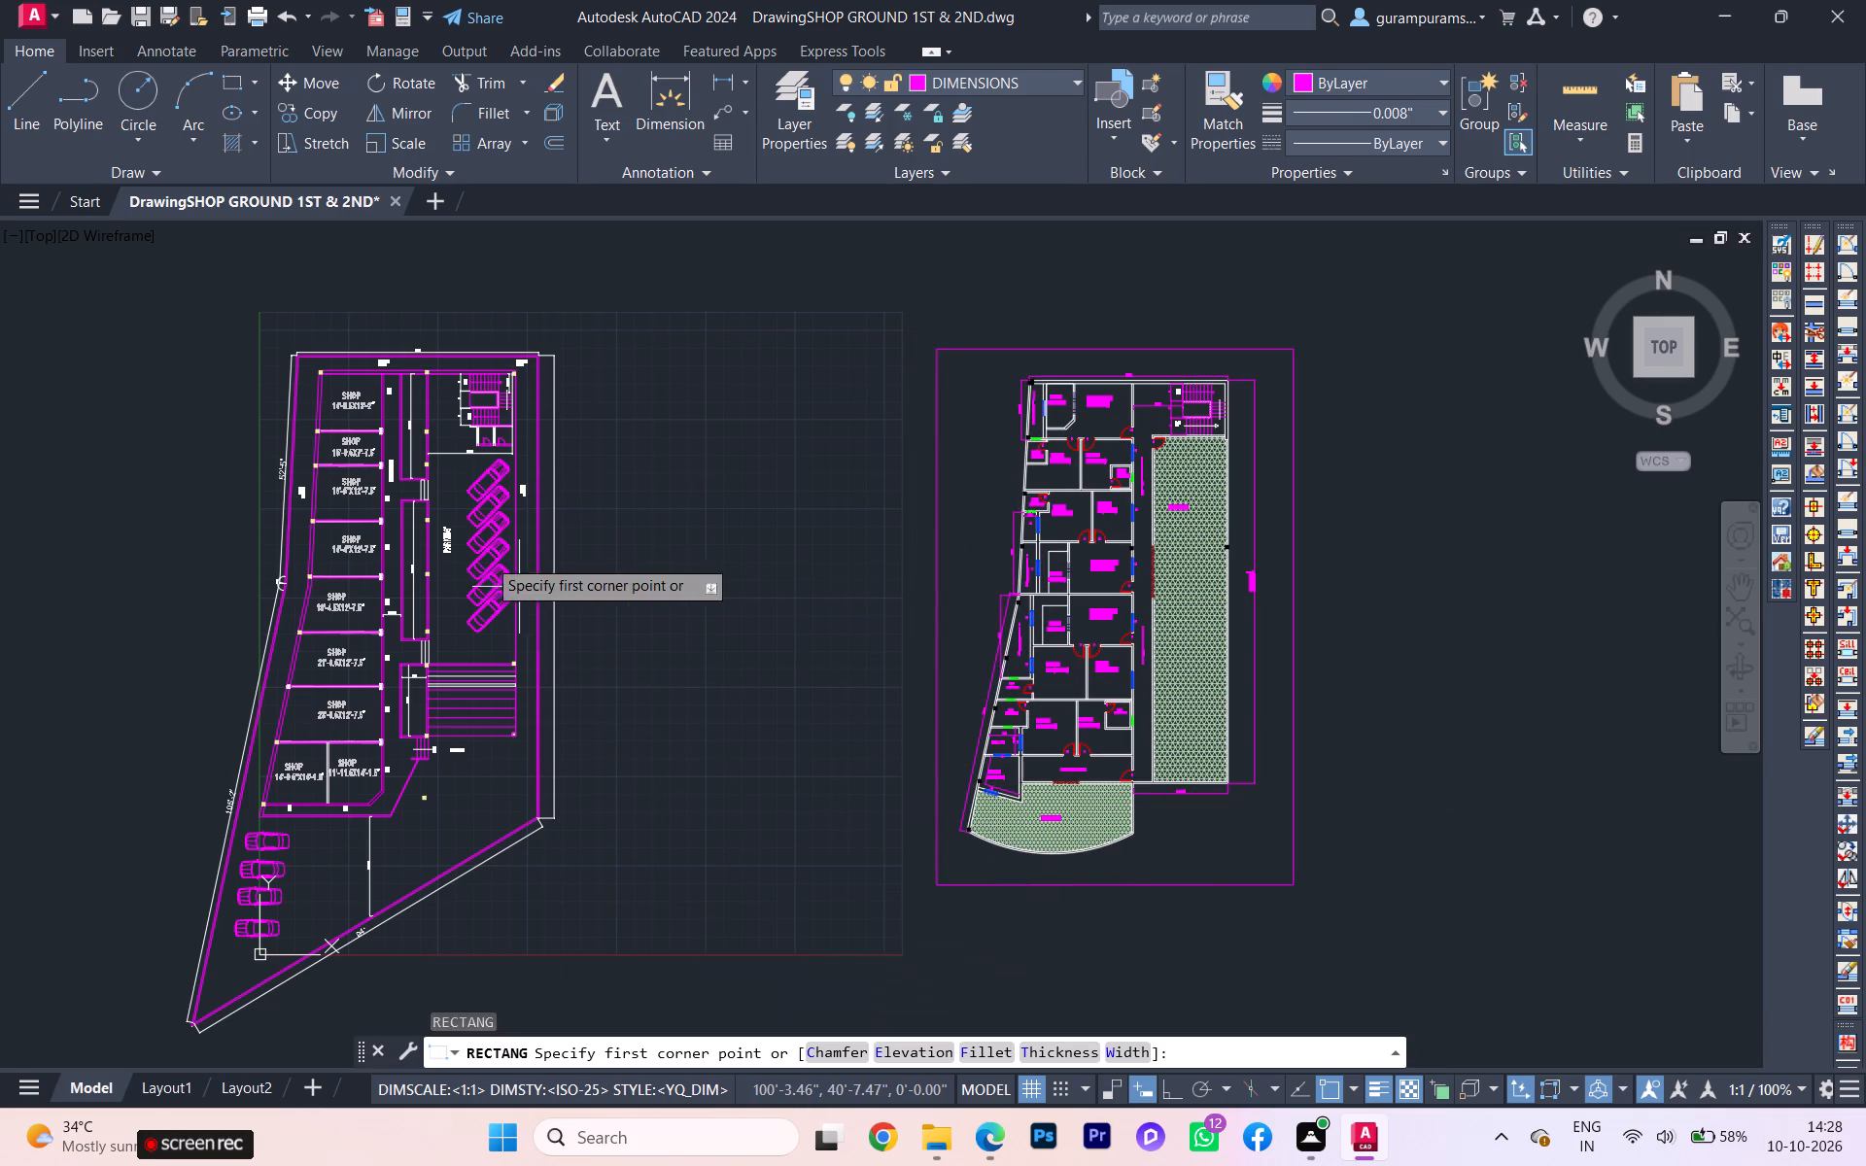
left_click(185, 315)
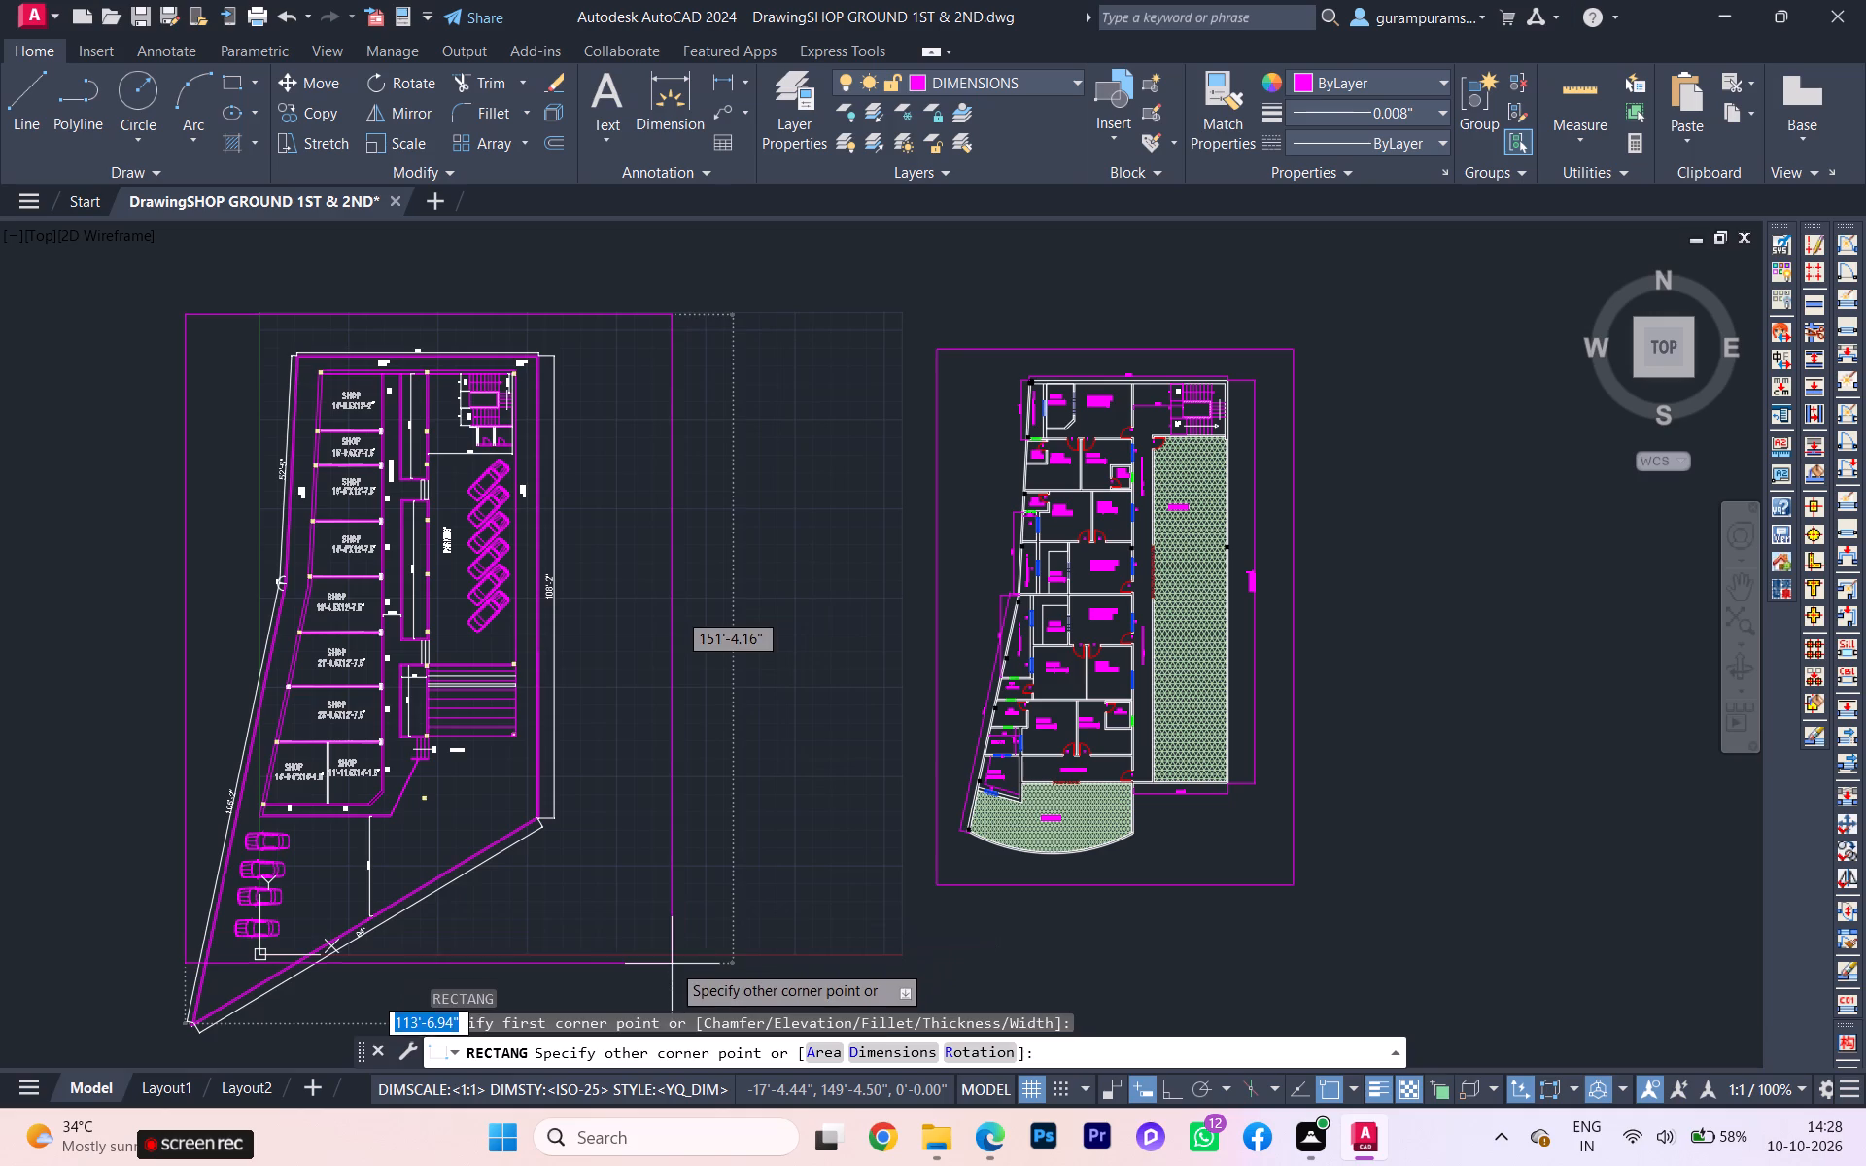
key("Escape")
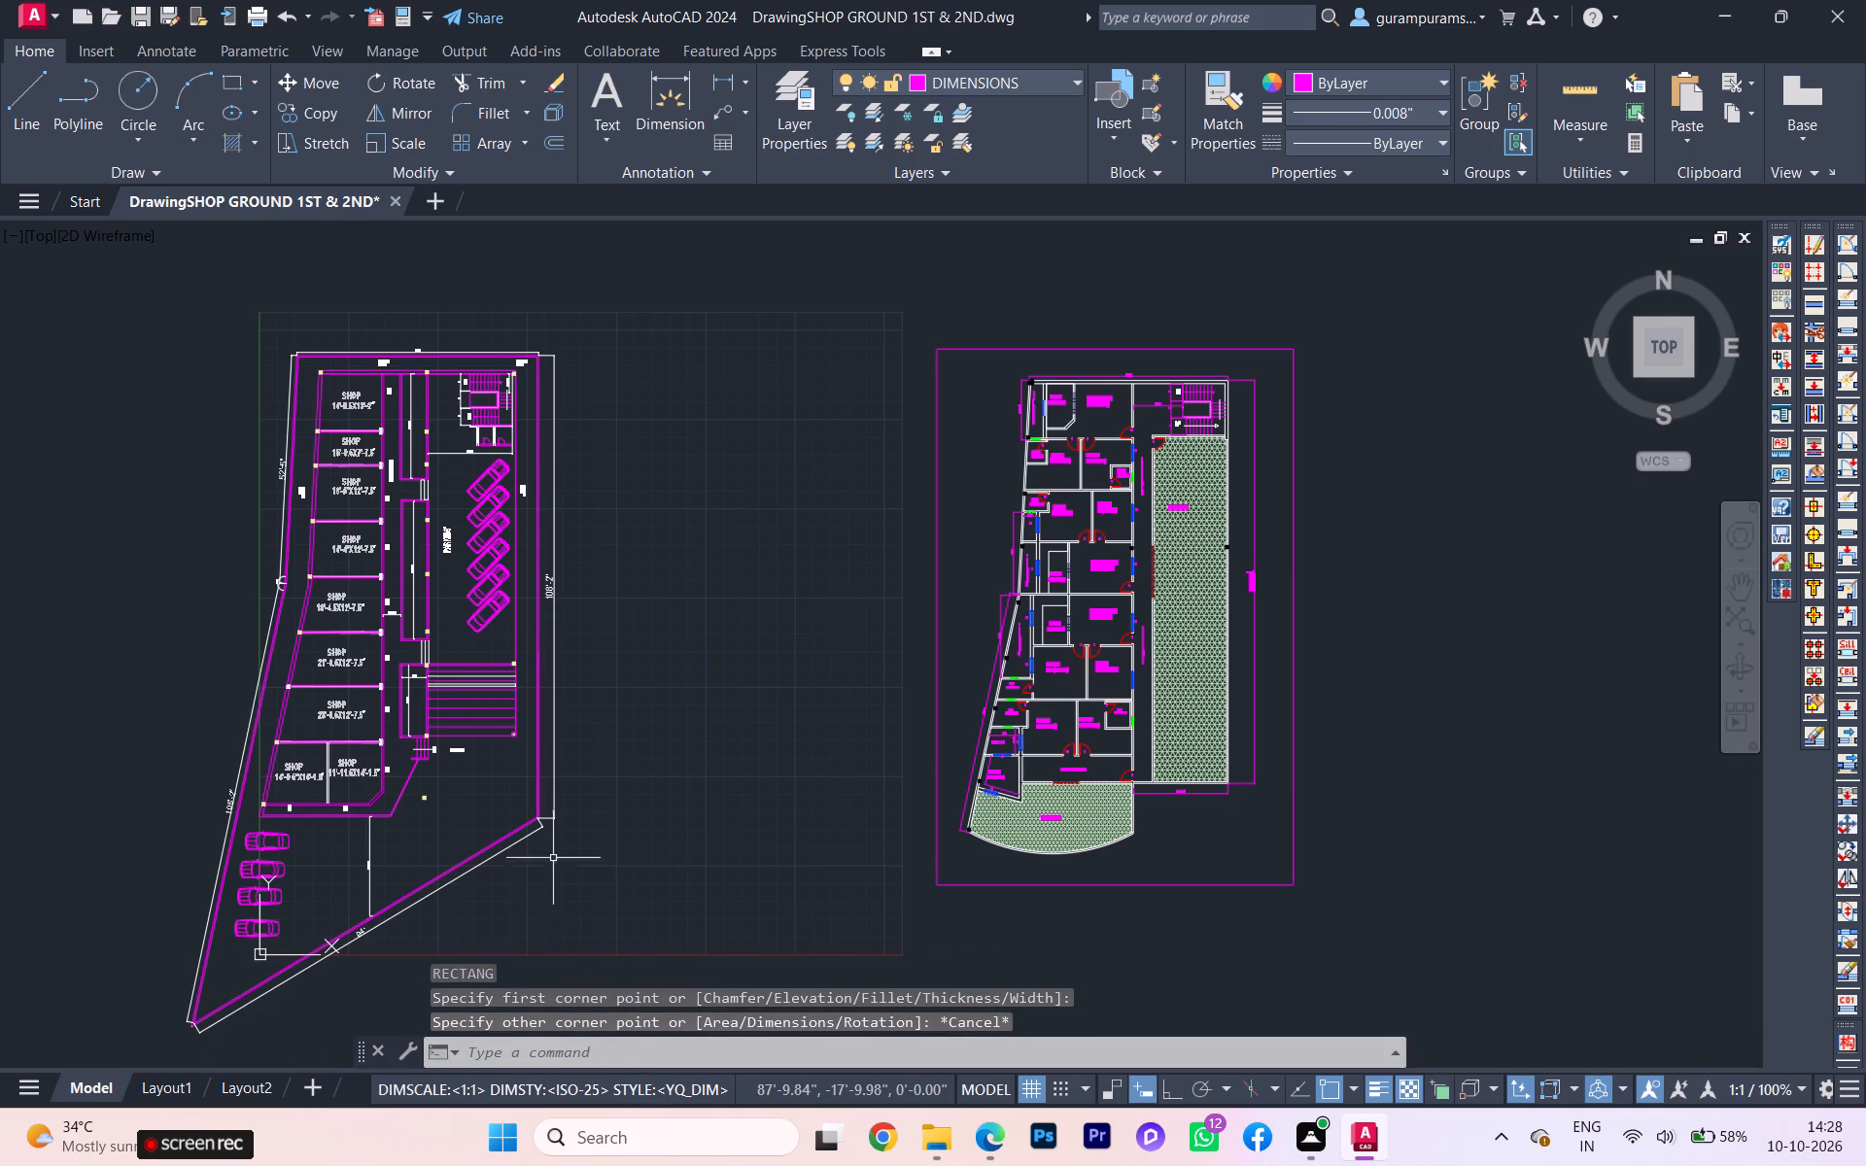
Draw a rectangle about 102'-4" by 173'-5" enclosing the shop and parking plan and its whole plot boundary.
scroll(602, 874, "down", 1)
scroll(602, 874, "up", 1)
scroll(604, 874, "down", 1)
middle_click_drag(609, 867, 636, 806)
key("space")
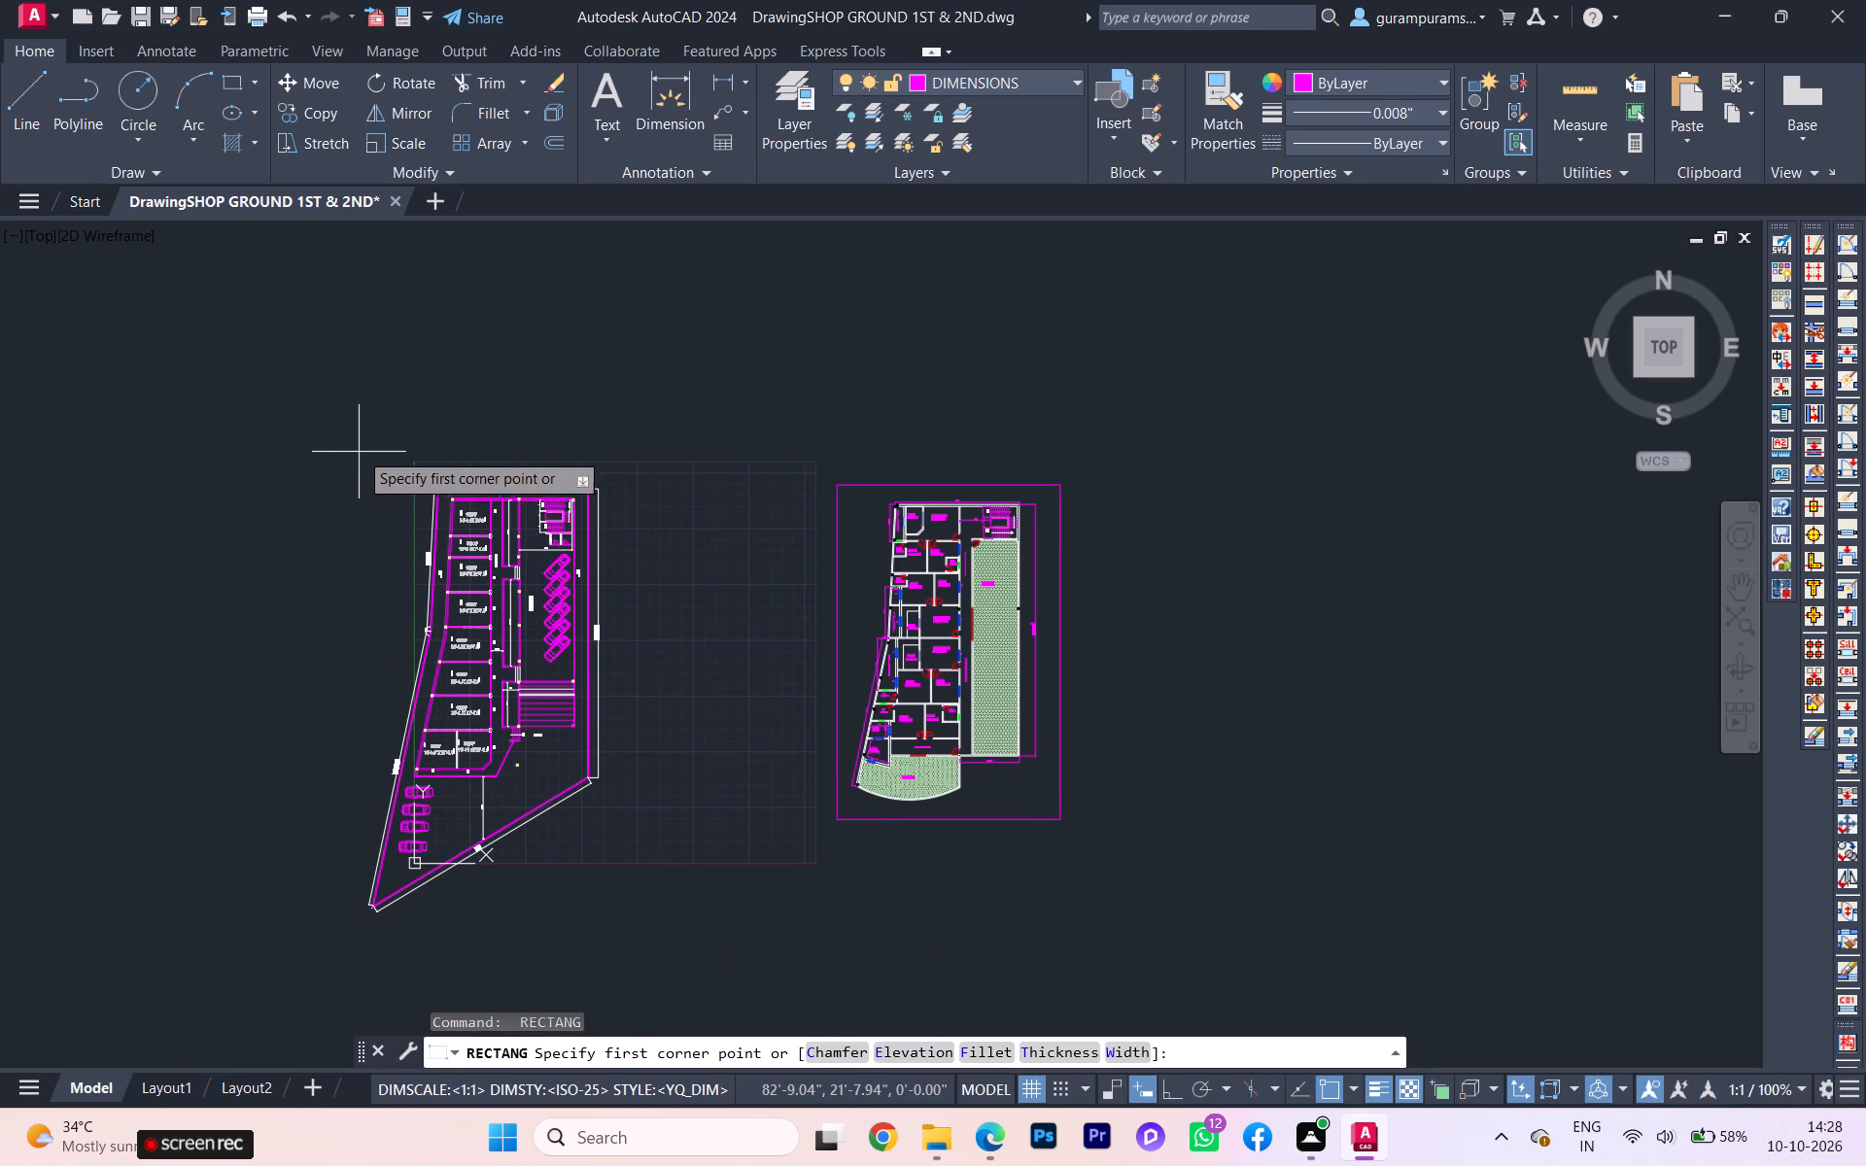
left_click(358, 451)
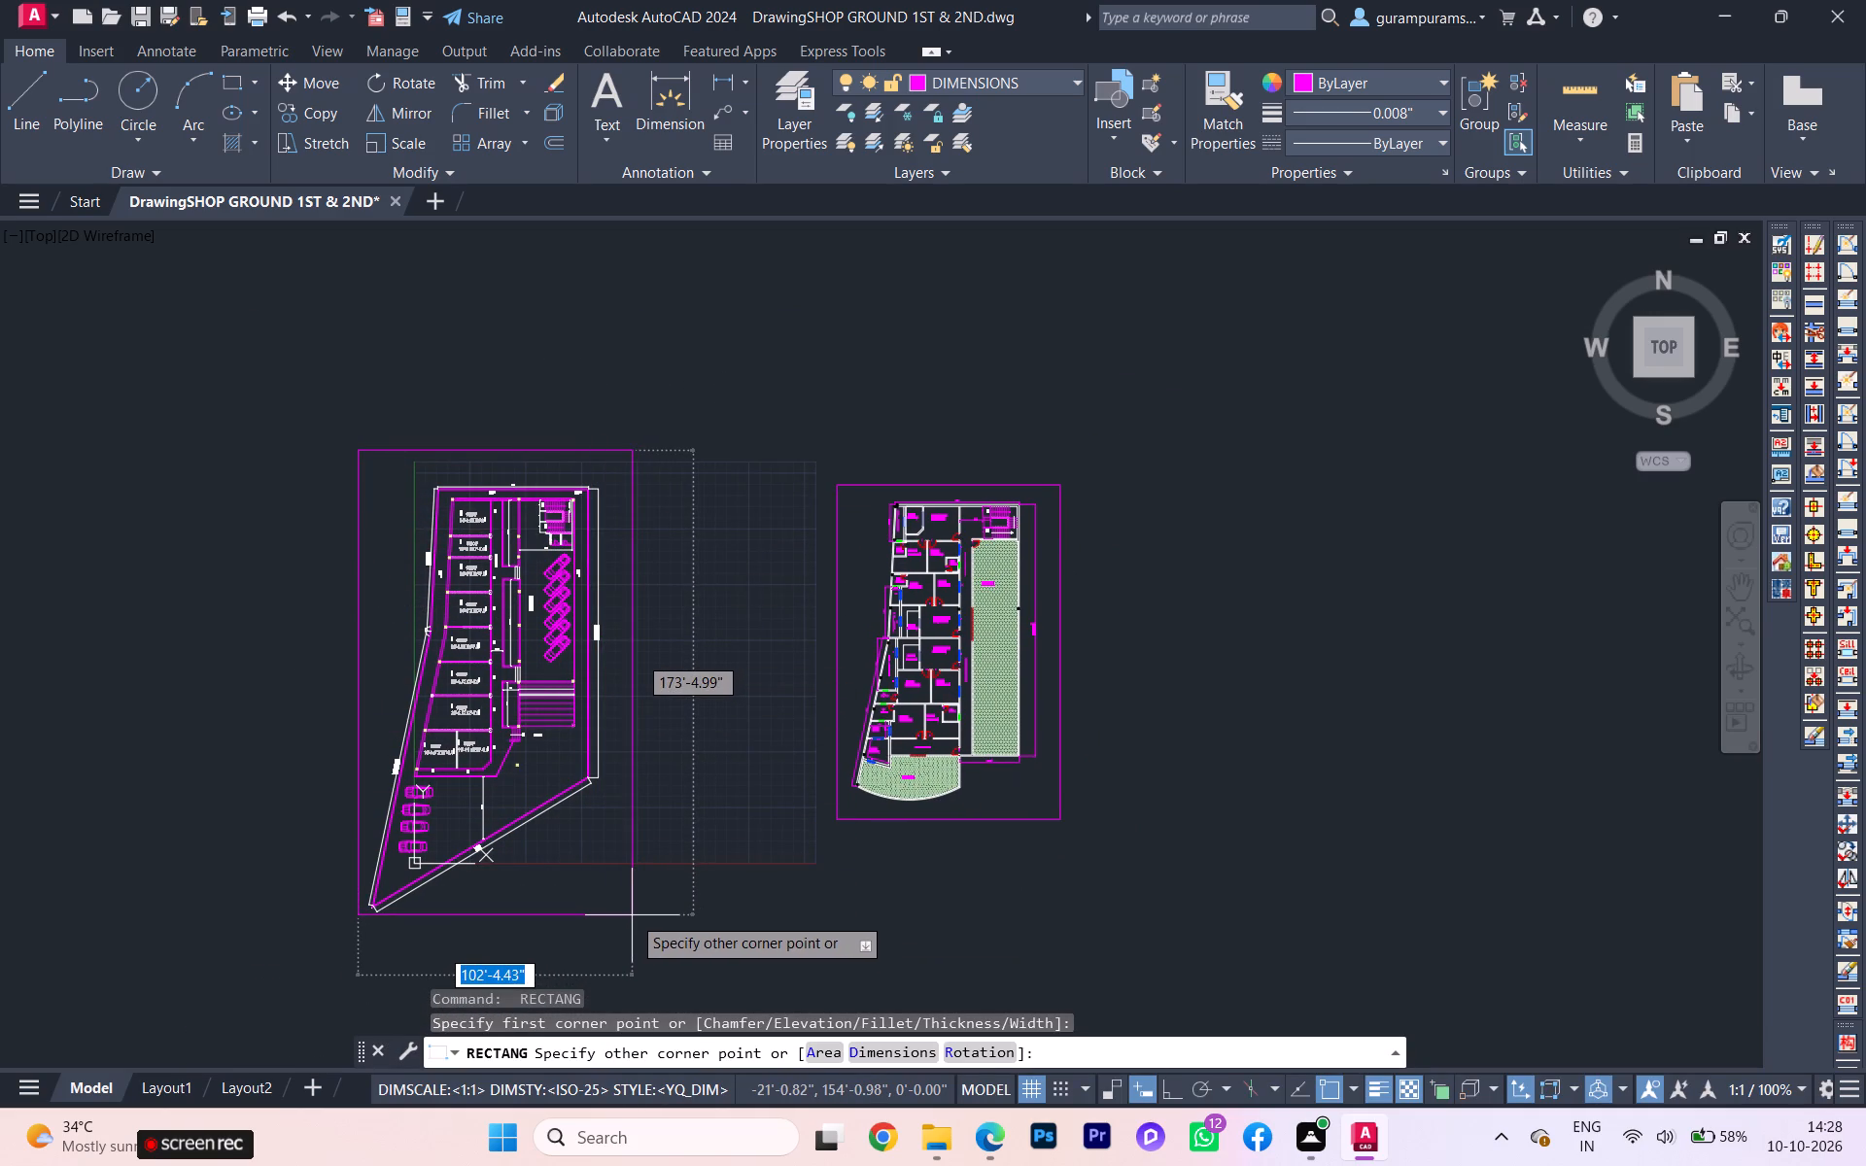
left_click(632, 915)
key("Escape")
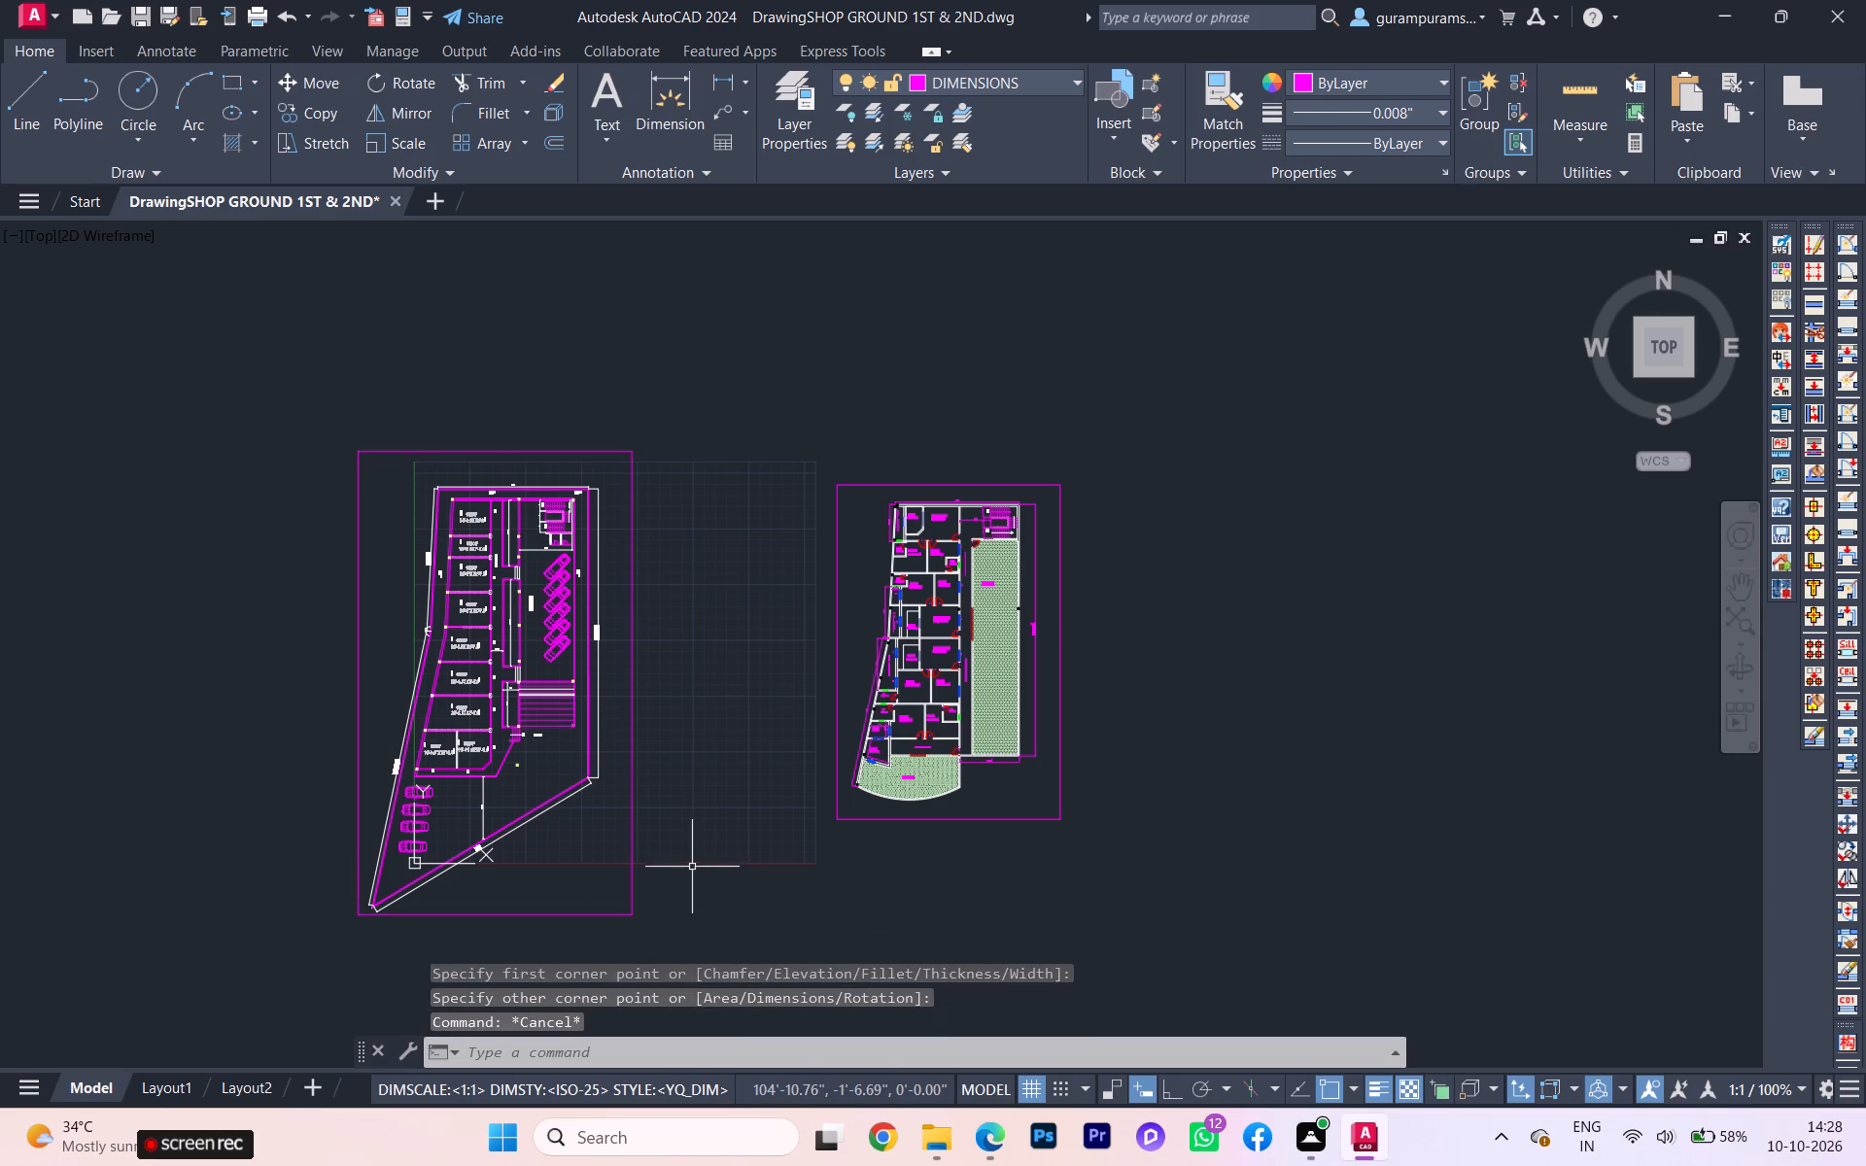
Group the shop and parking plan together with its enclosing rectangle.
left_click(692, 867)
left_click(513, 675)
key("g")
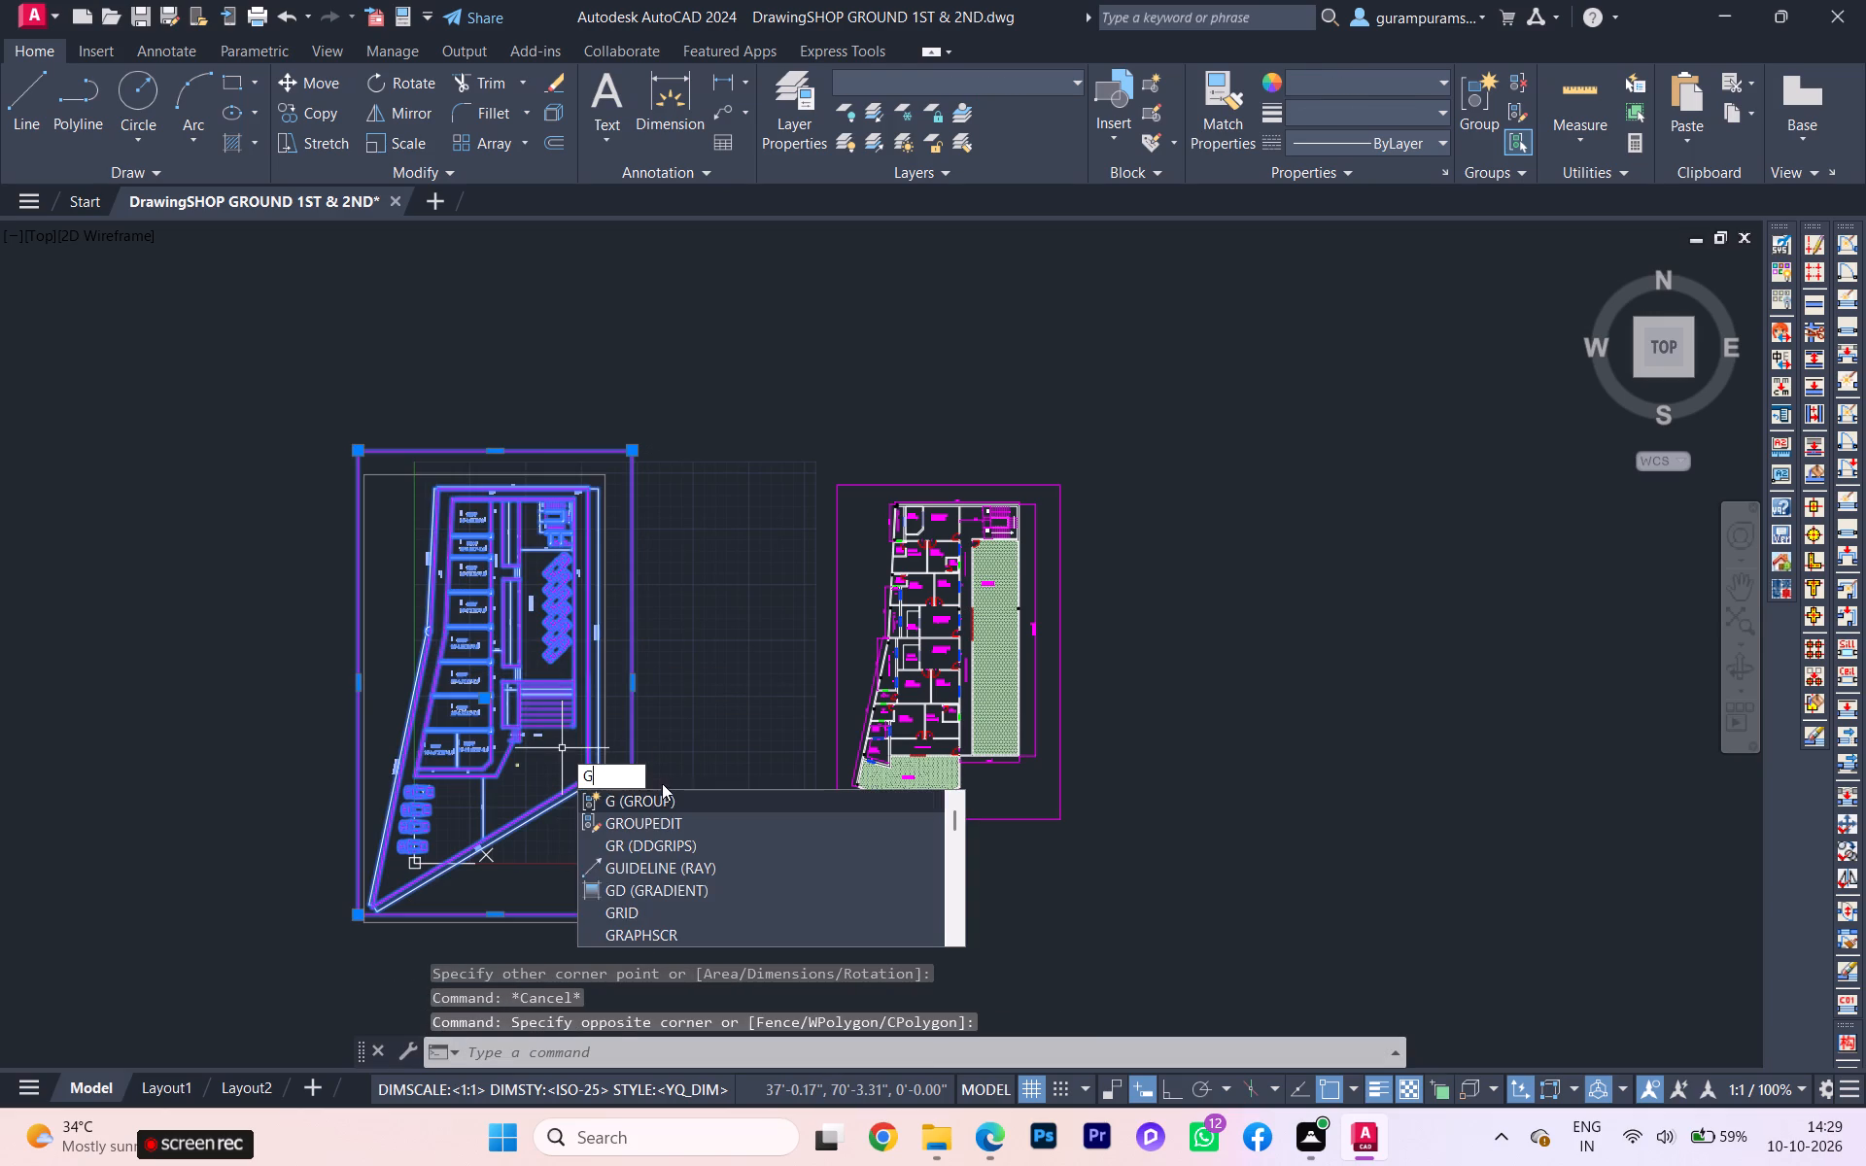
left_click(663, 795)
key("Escape")
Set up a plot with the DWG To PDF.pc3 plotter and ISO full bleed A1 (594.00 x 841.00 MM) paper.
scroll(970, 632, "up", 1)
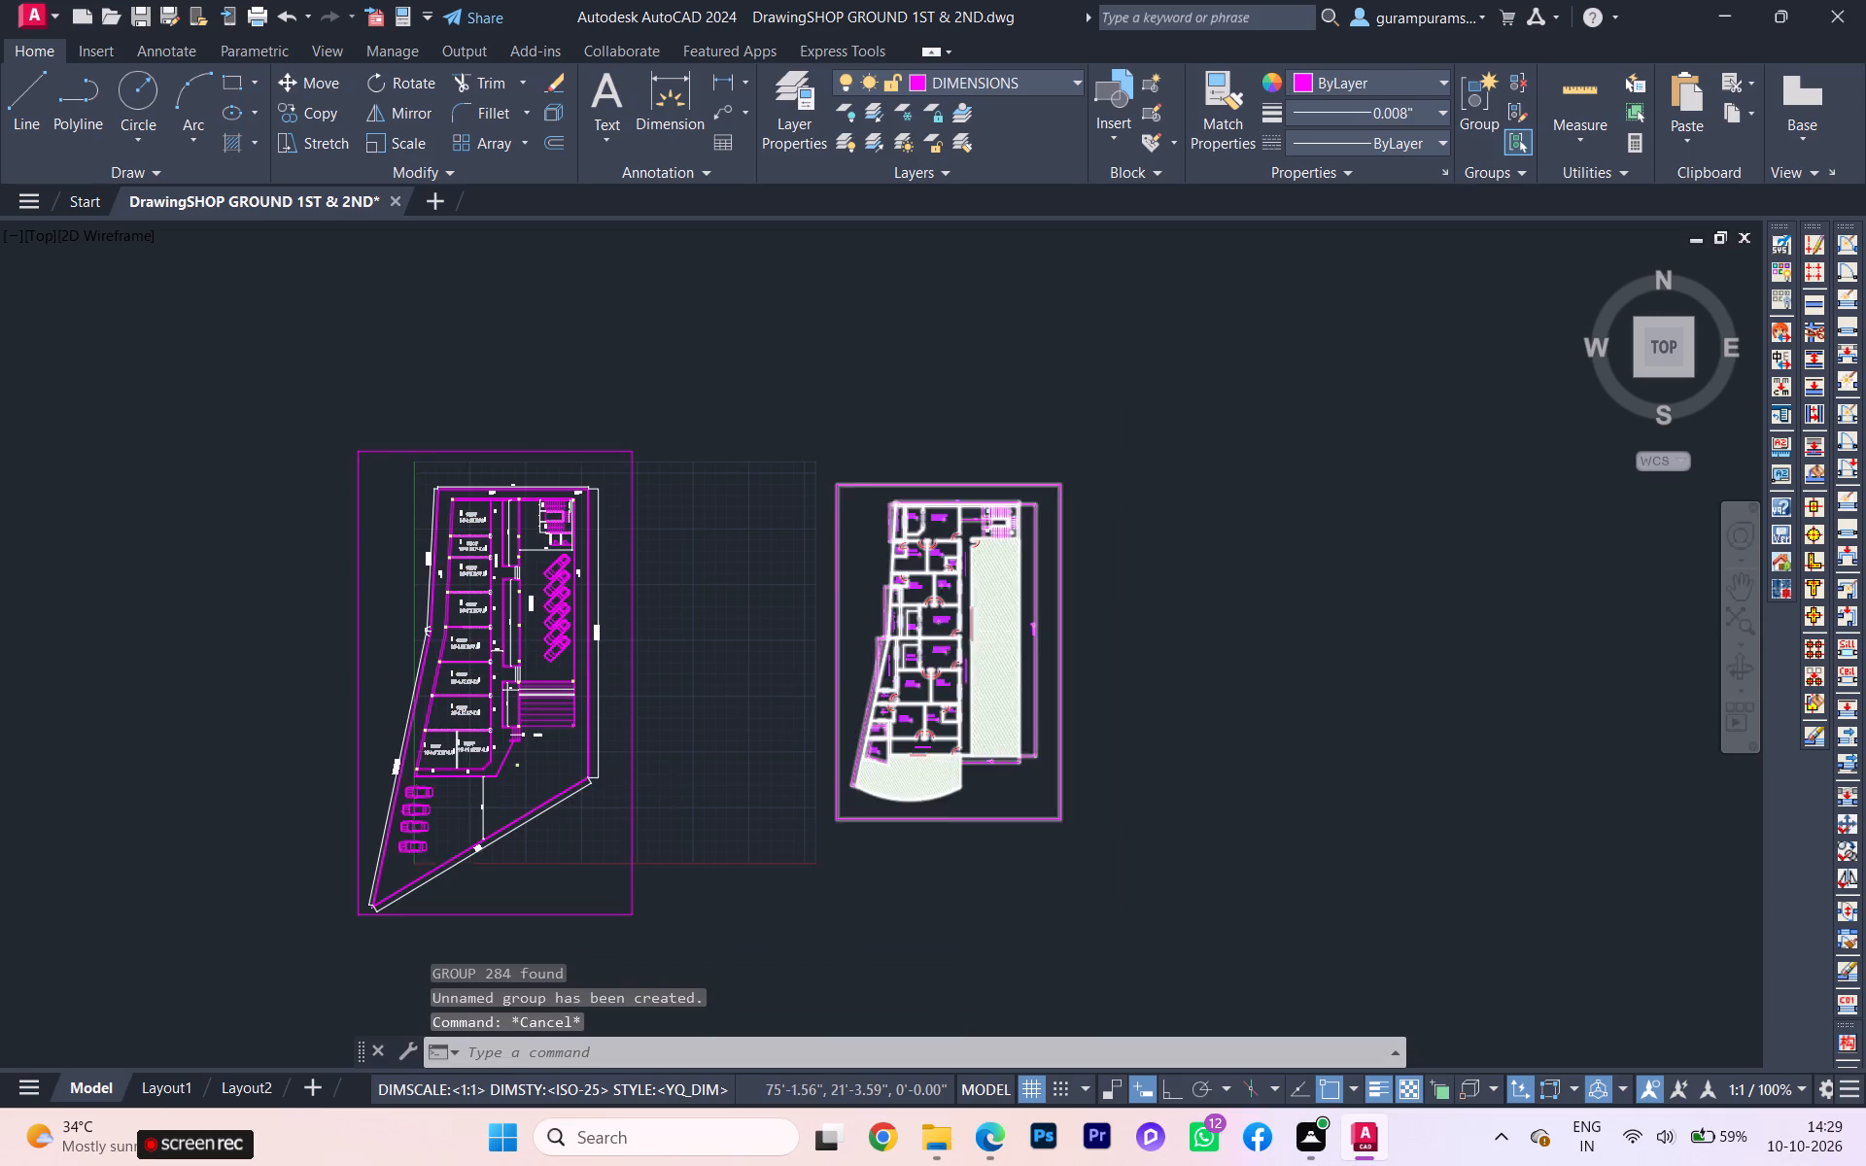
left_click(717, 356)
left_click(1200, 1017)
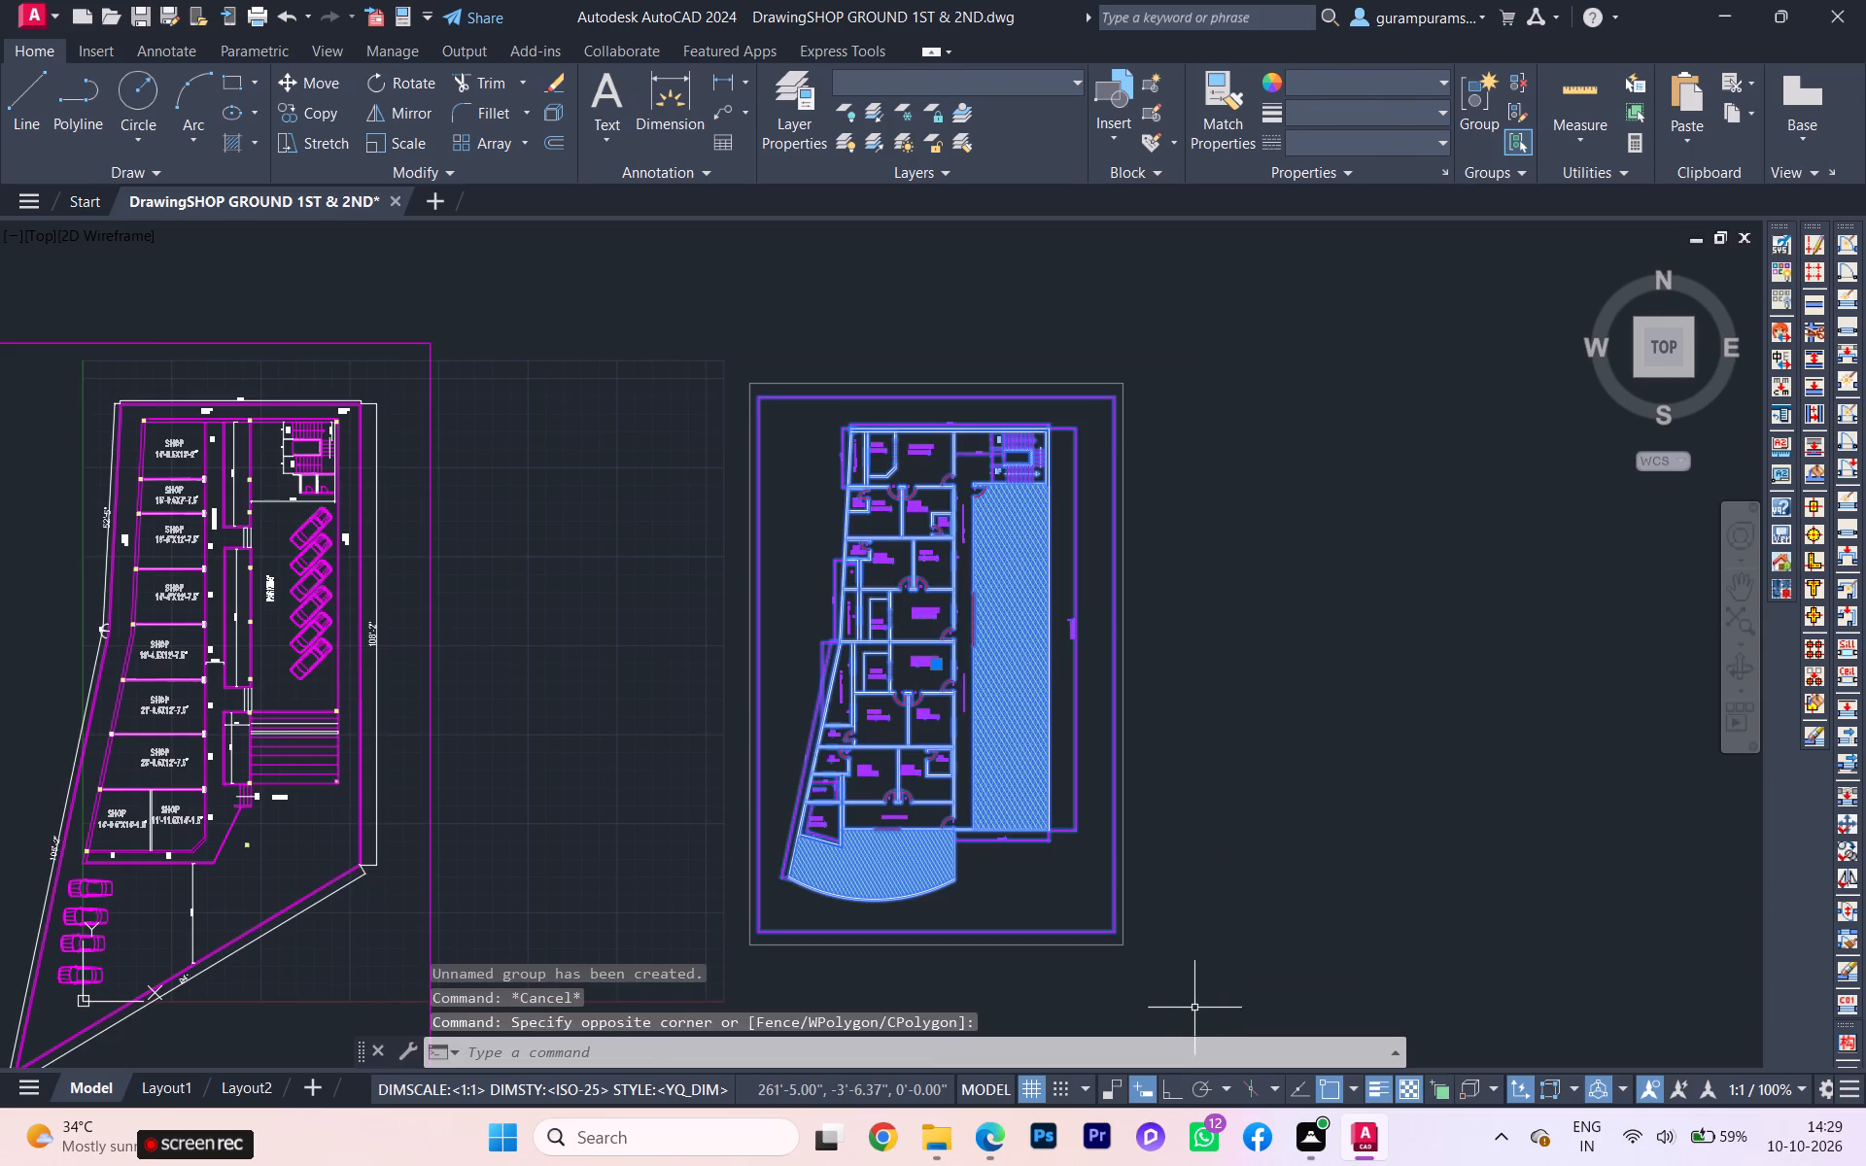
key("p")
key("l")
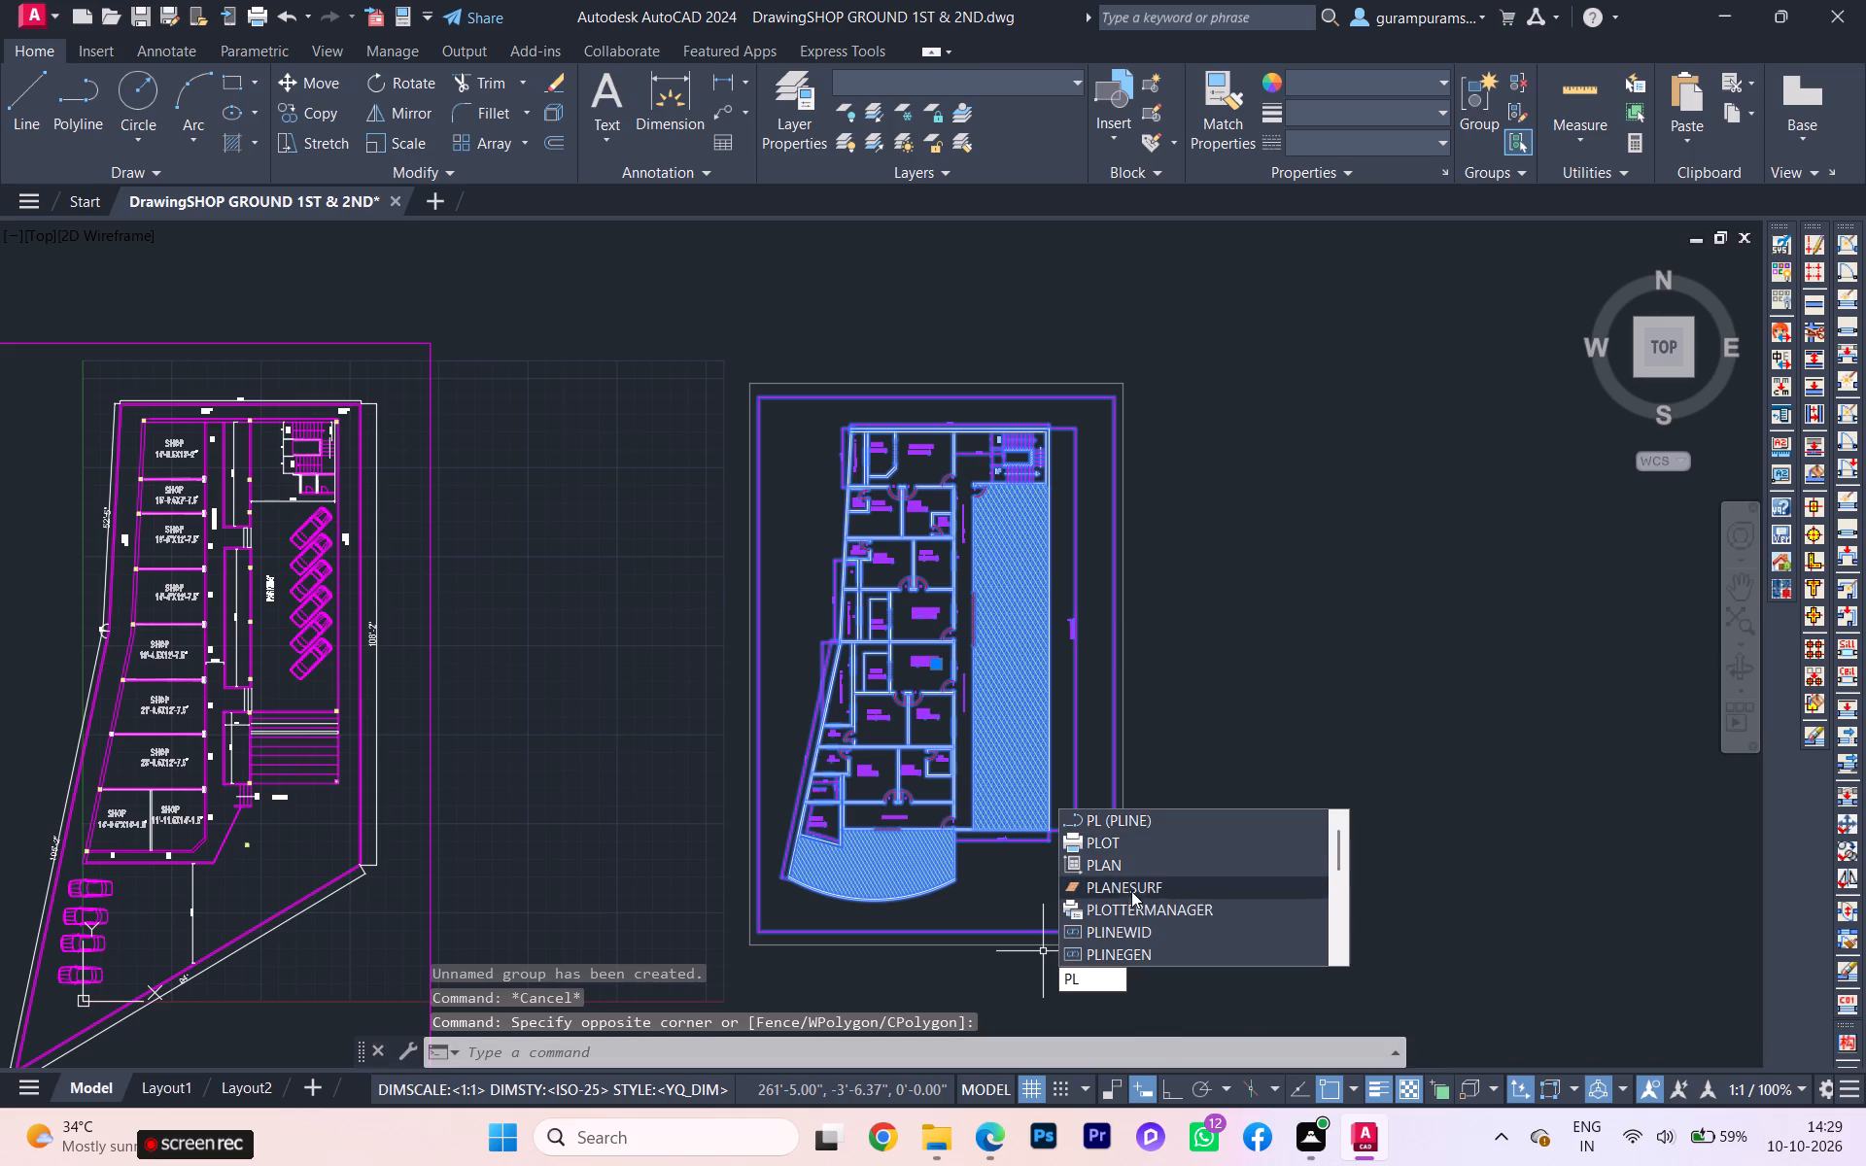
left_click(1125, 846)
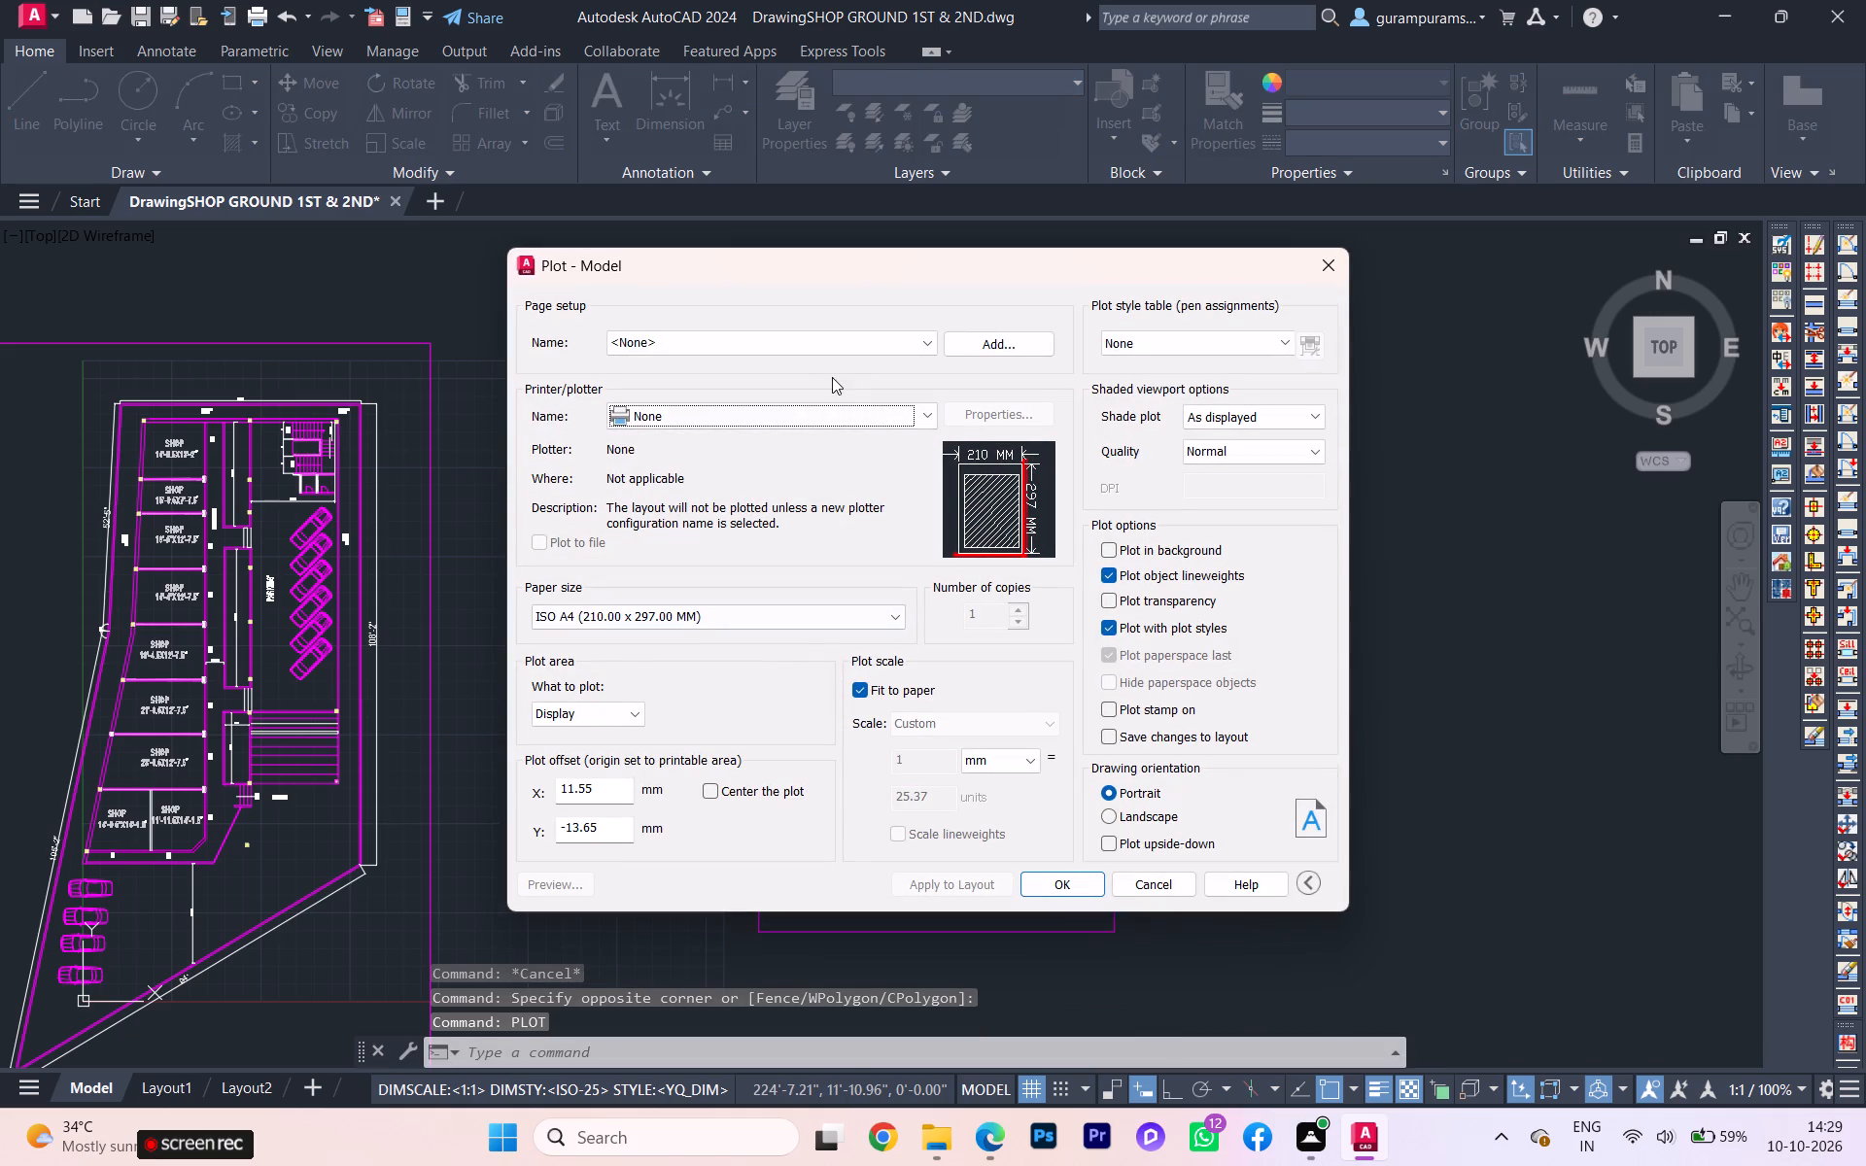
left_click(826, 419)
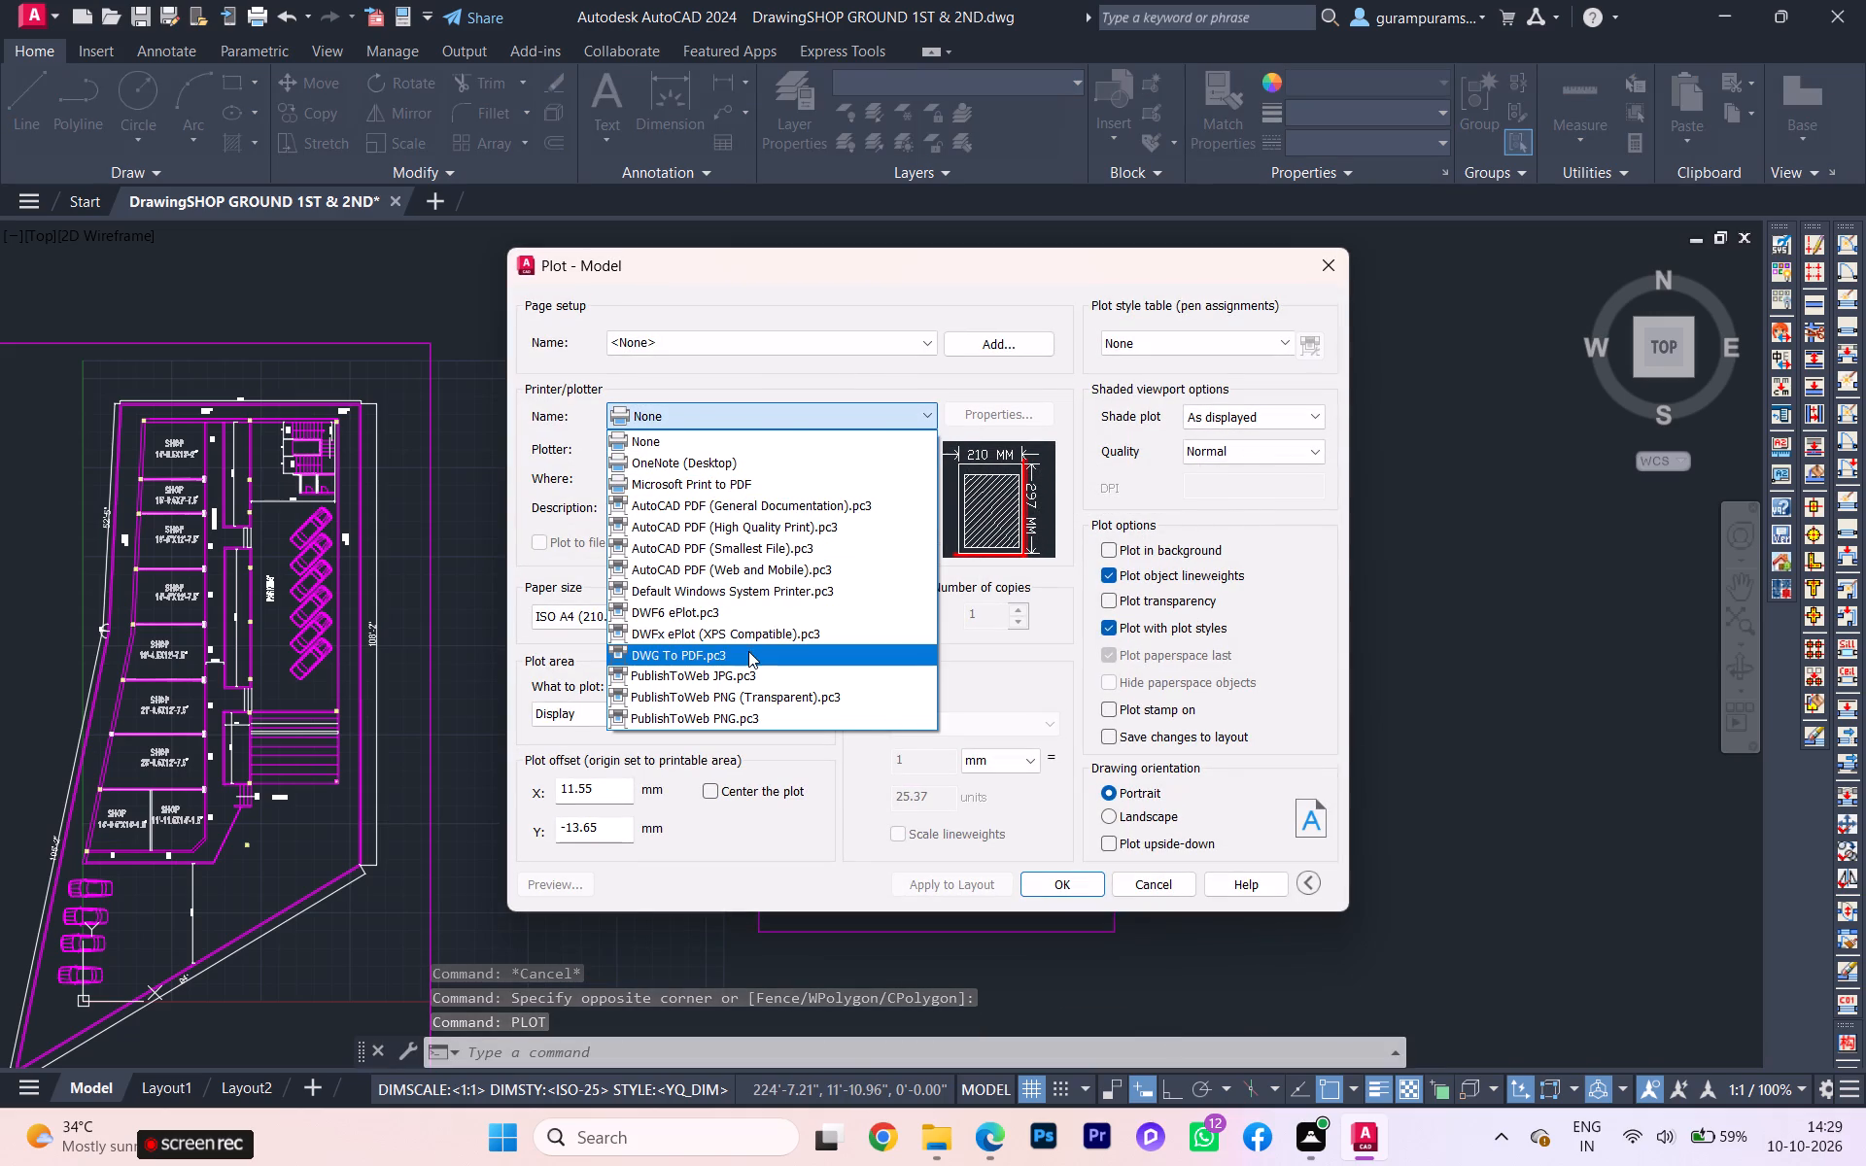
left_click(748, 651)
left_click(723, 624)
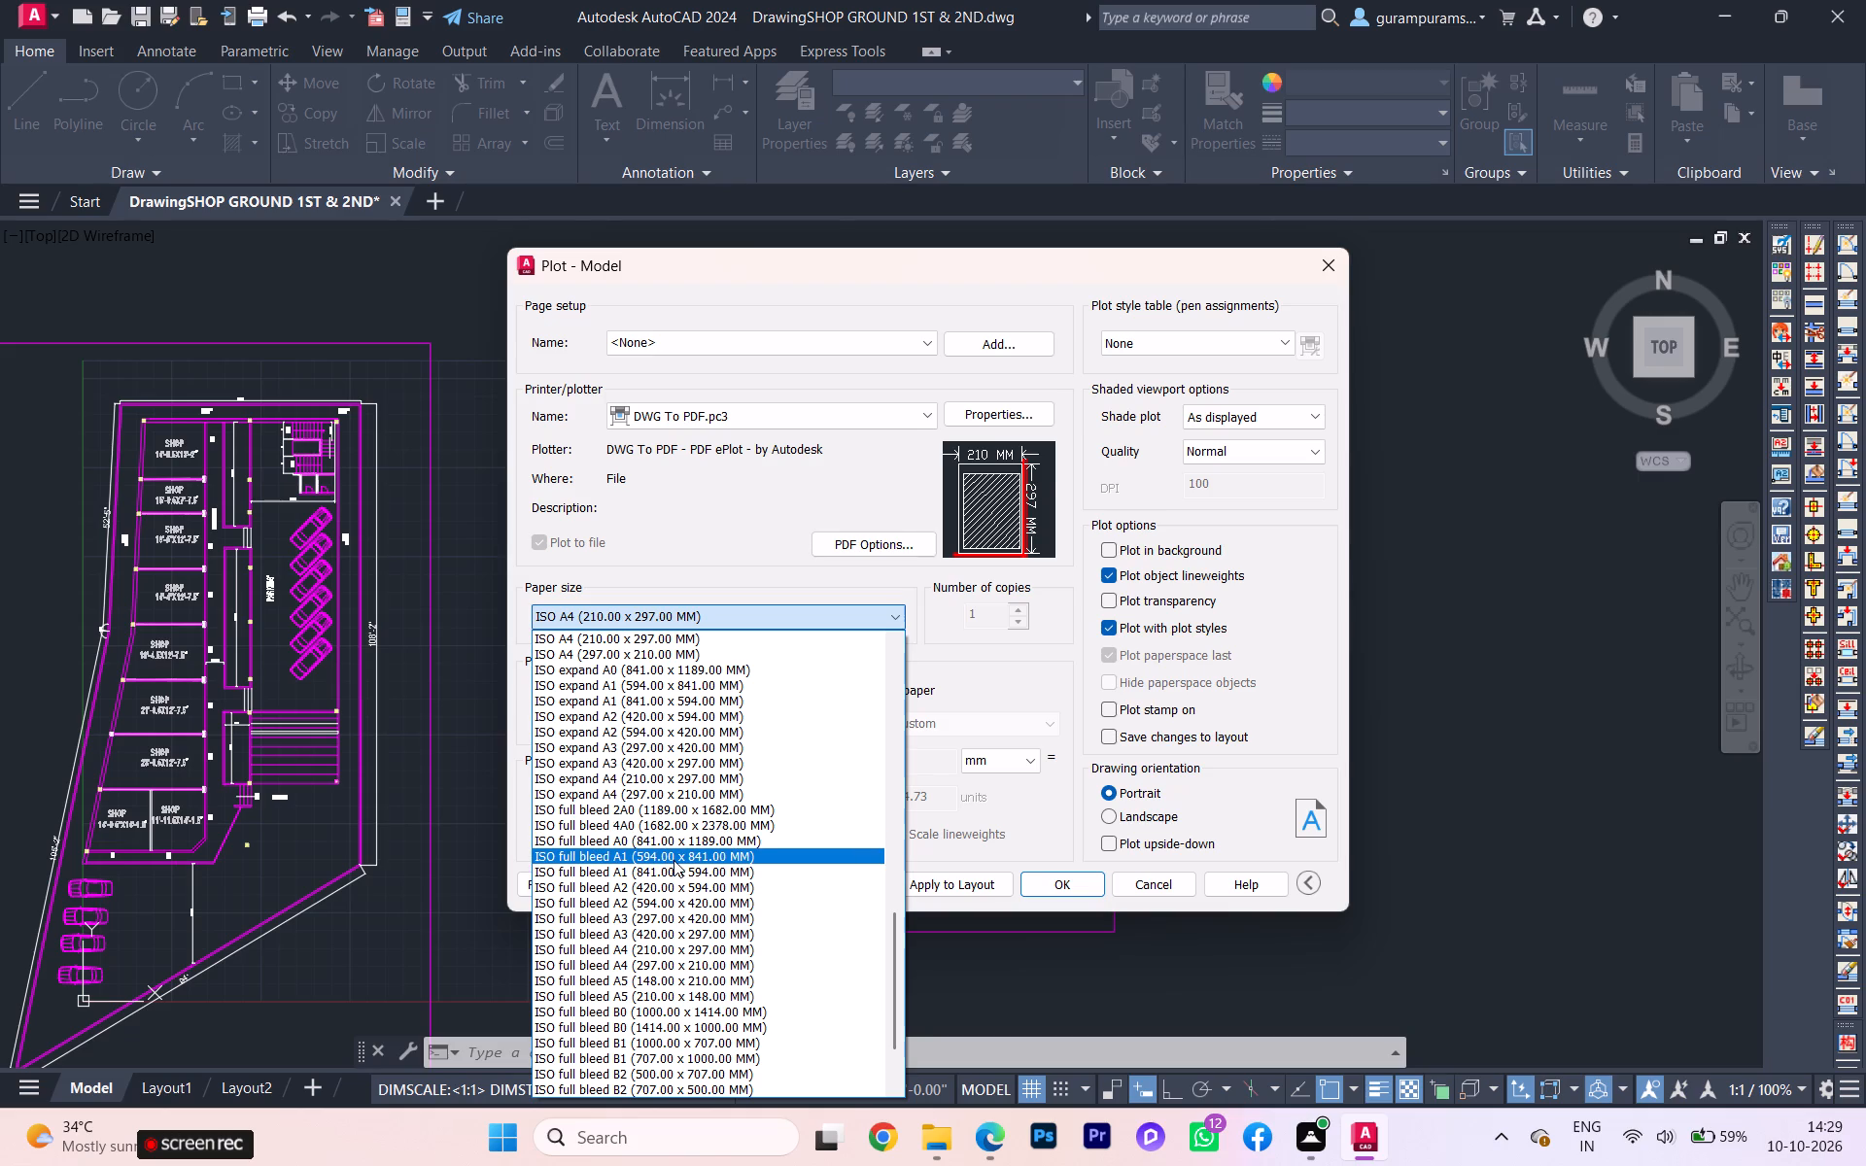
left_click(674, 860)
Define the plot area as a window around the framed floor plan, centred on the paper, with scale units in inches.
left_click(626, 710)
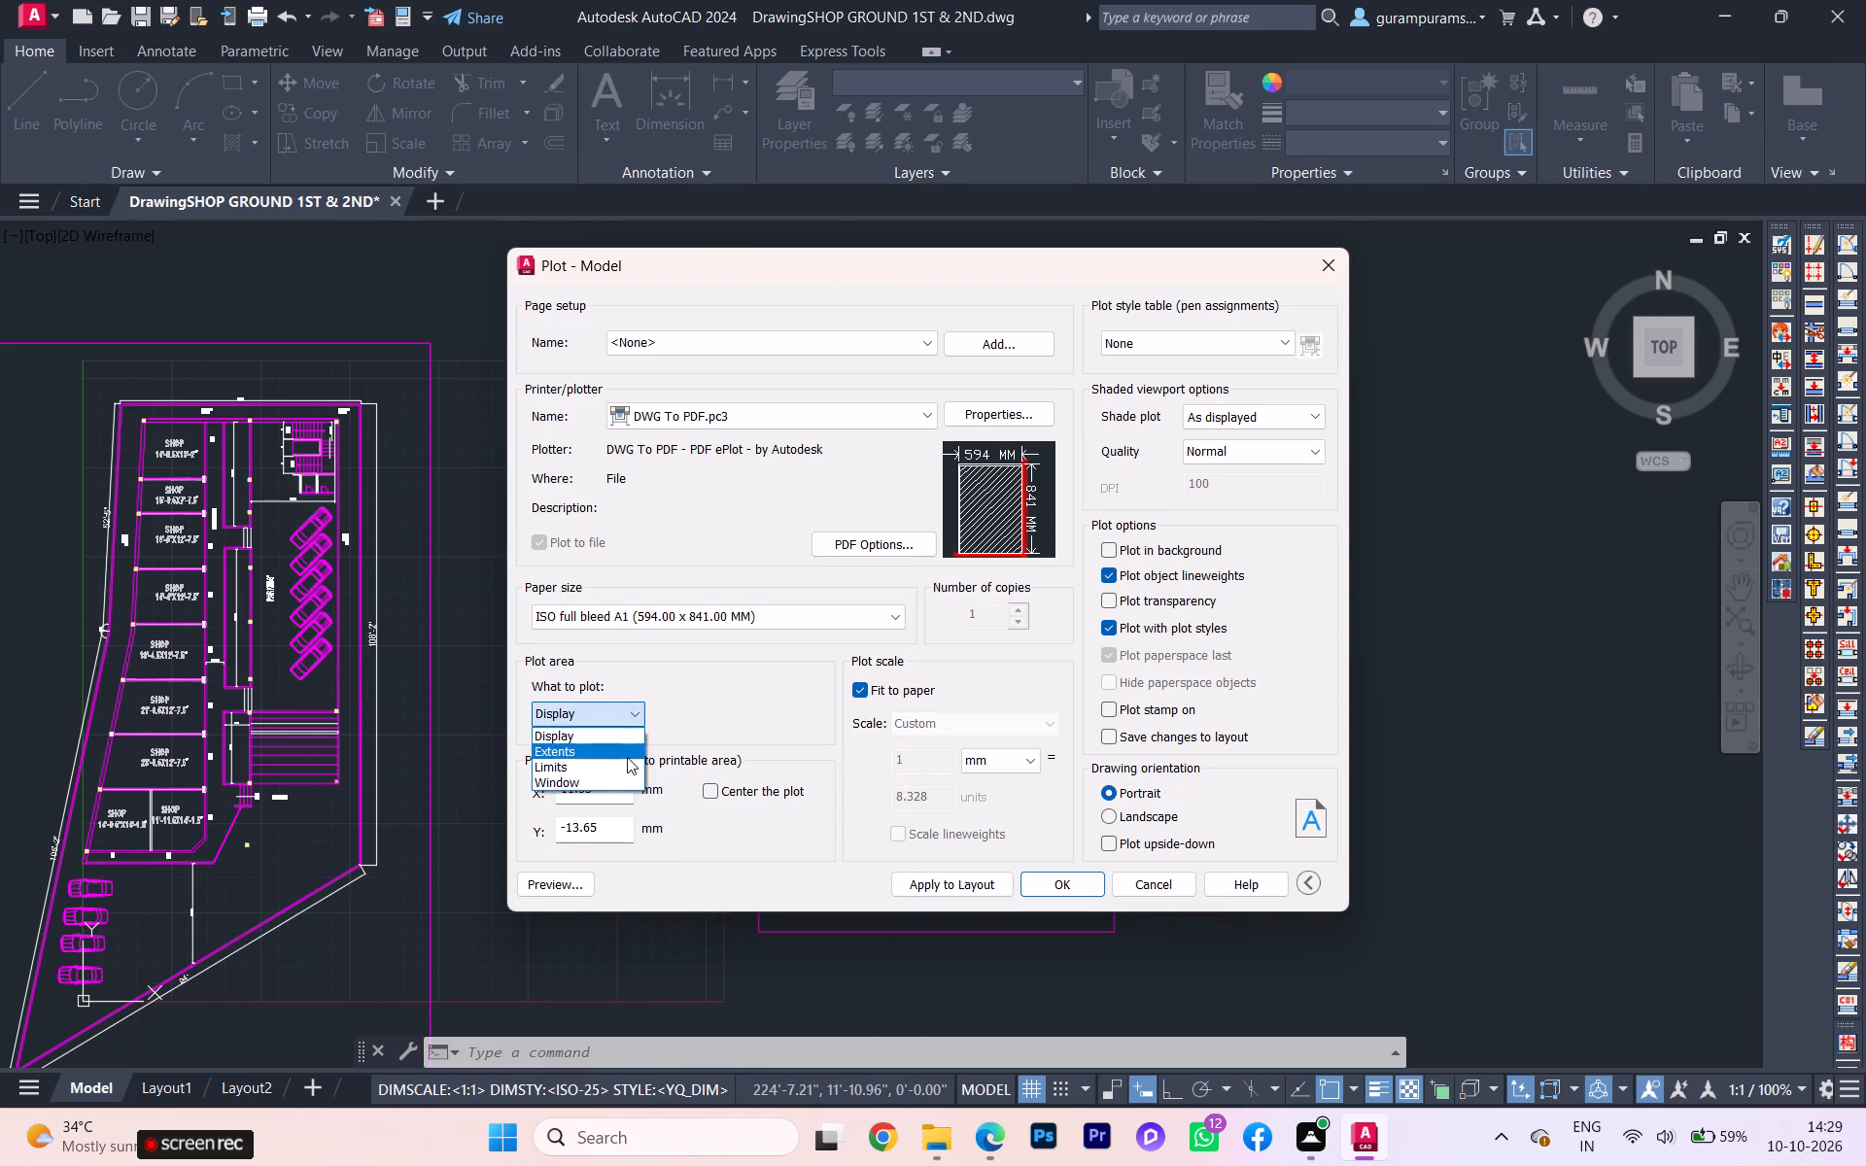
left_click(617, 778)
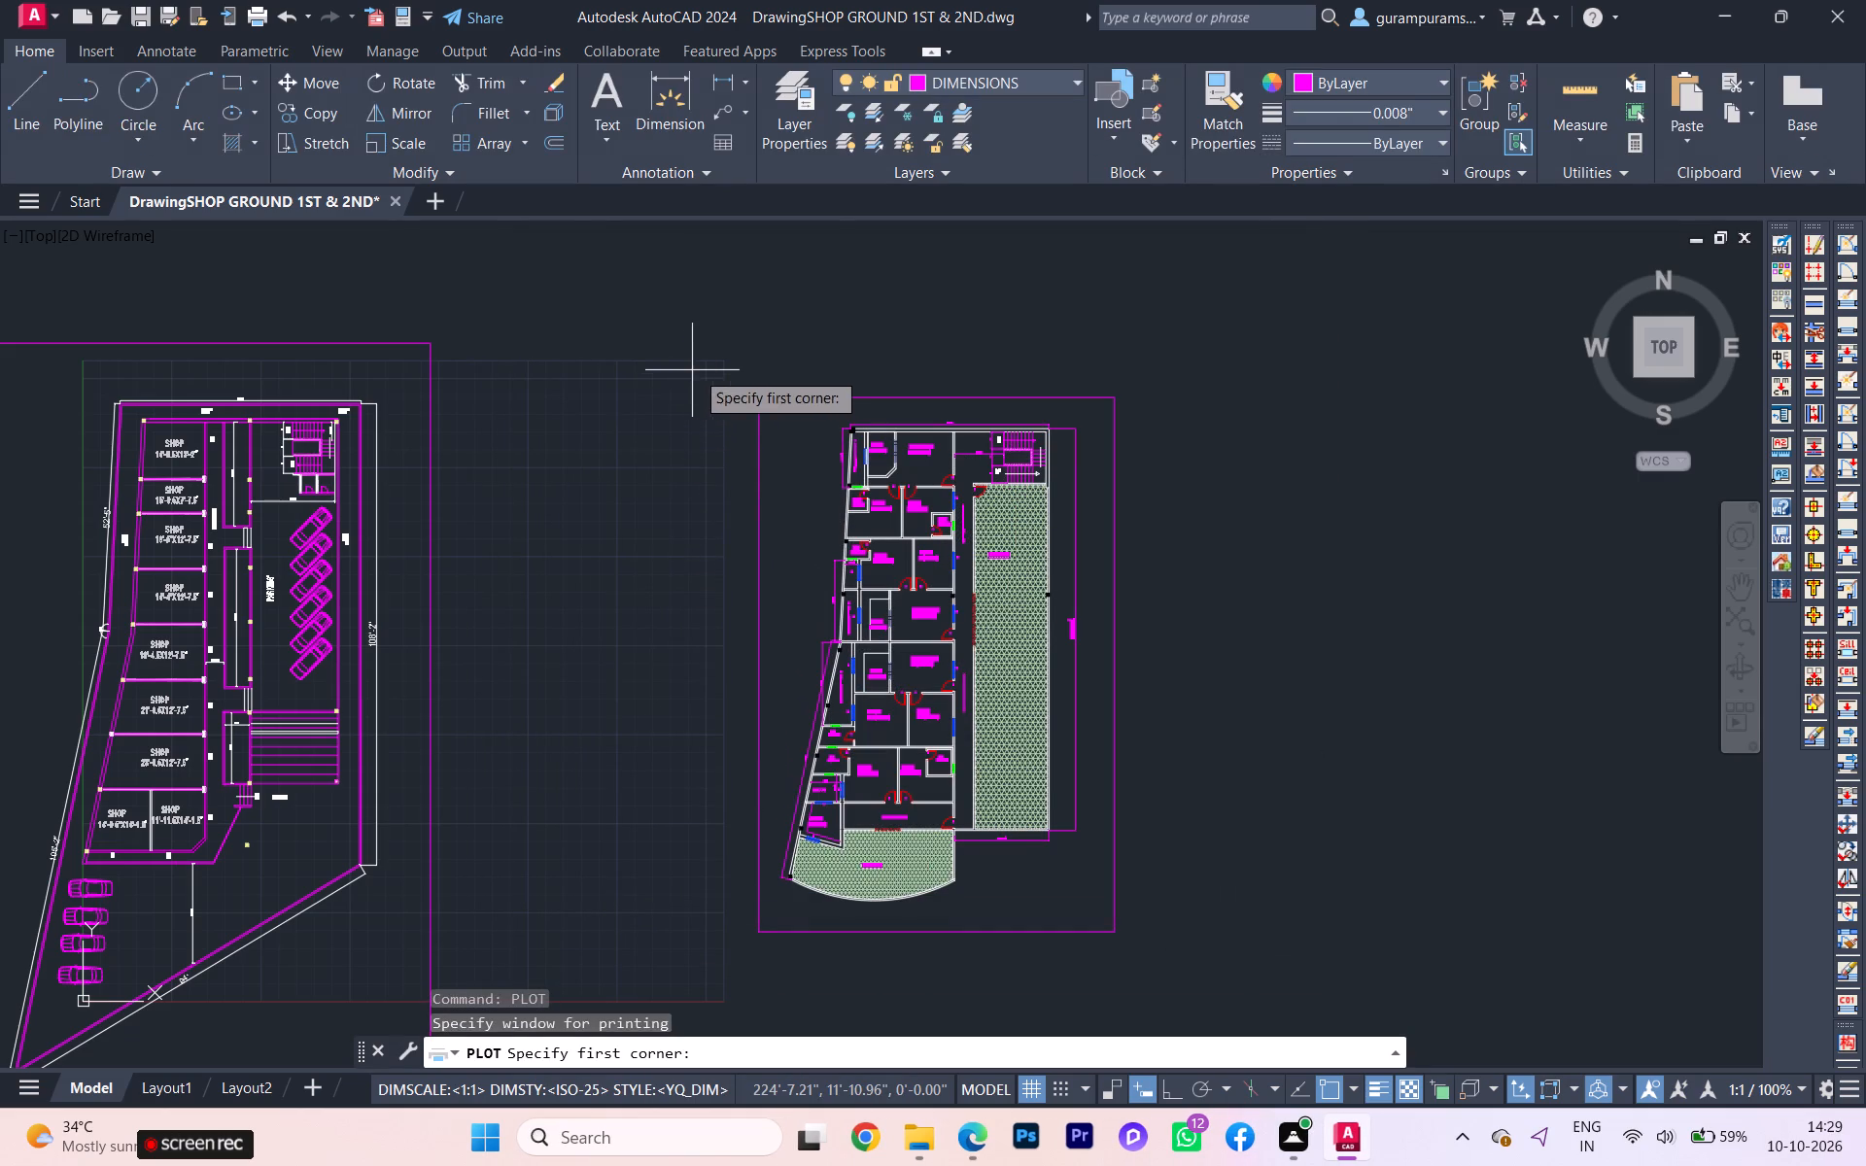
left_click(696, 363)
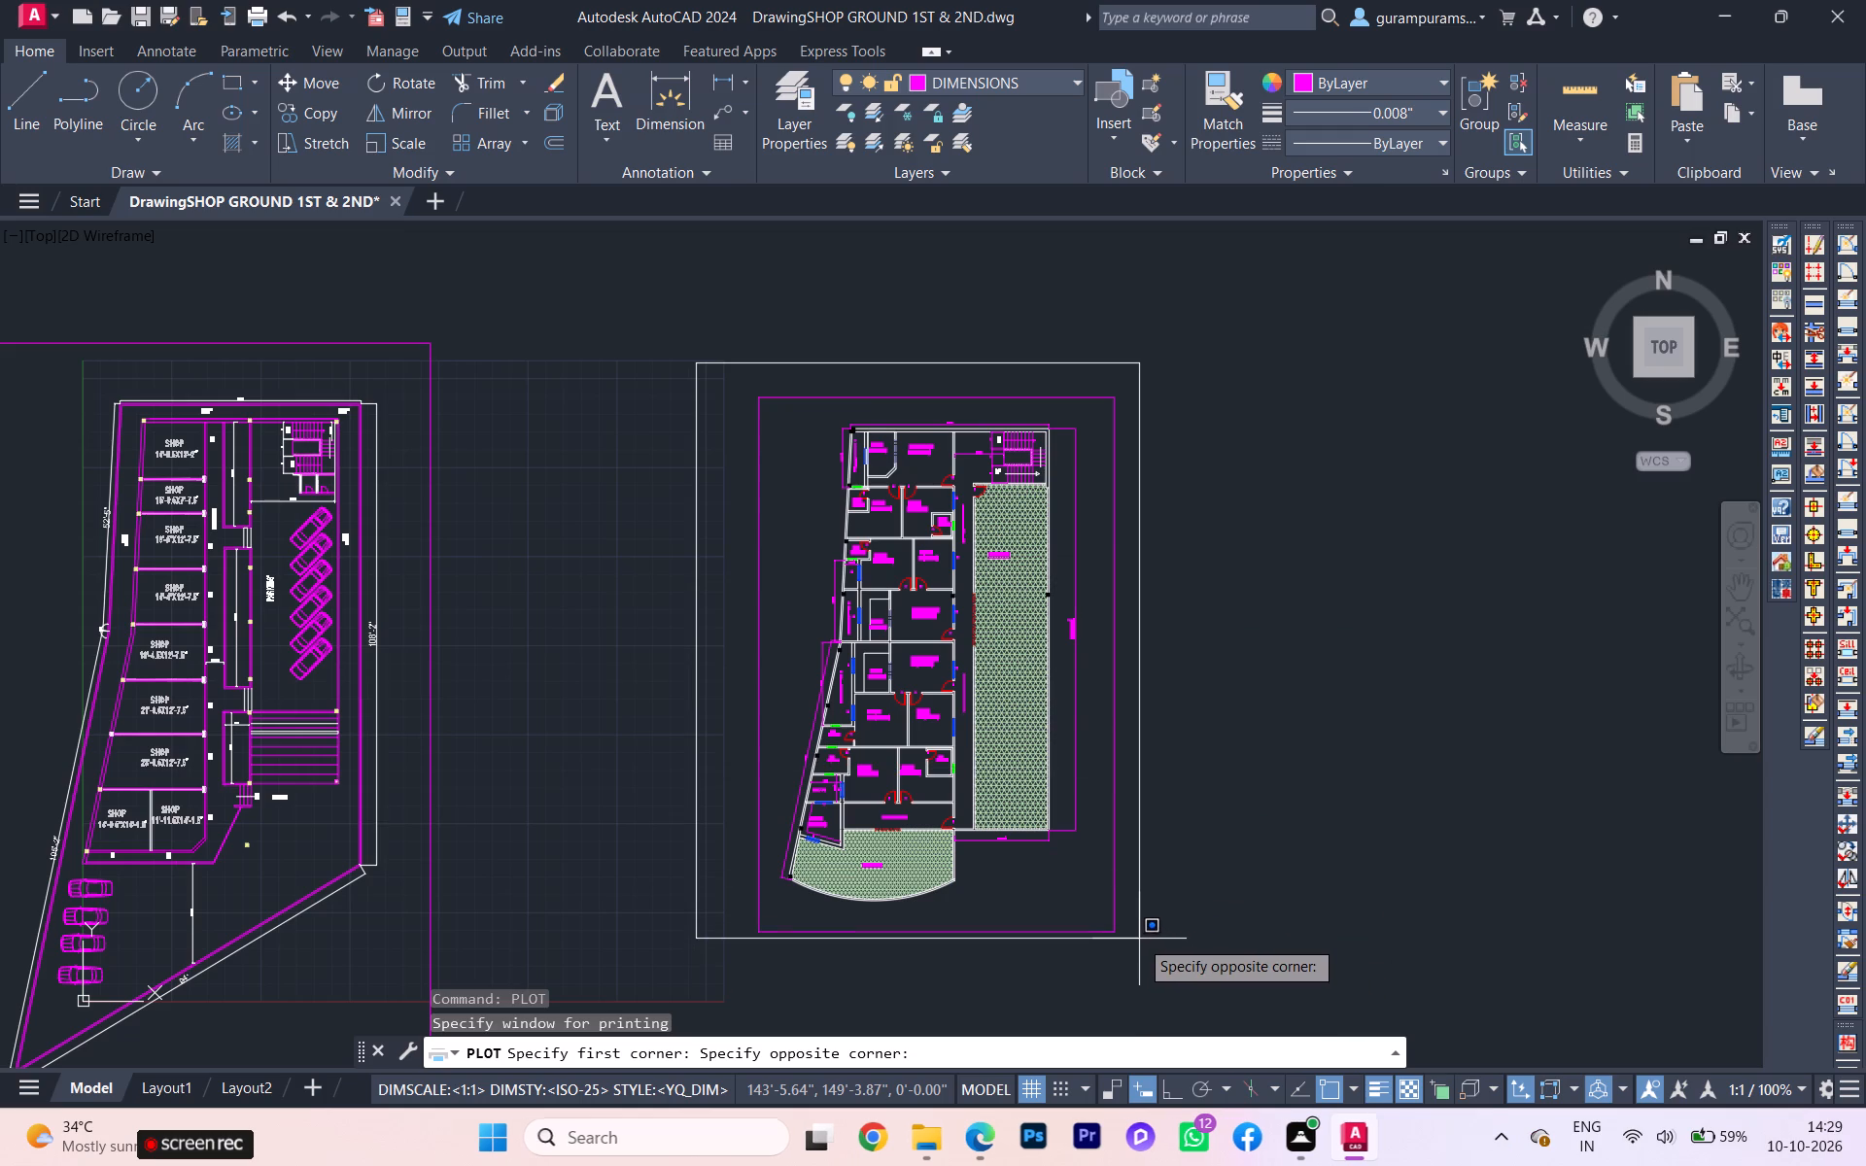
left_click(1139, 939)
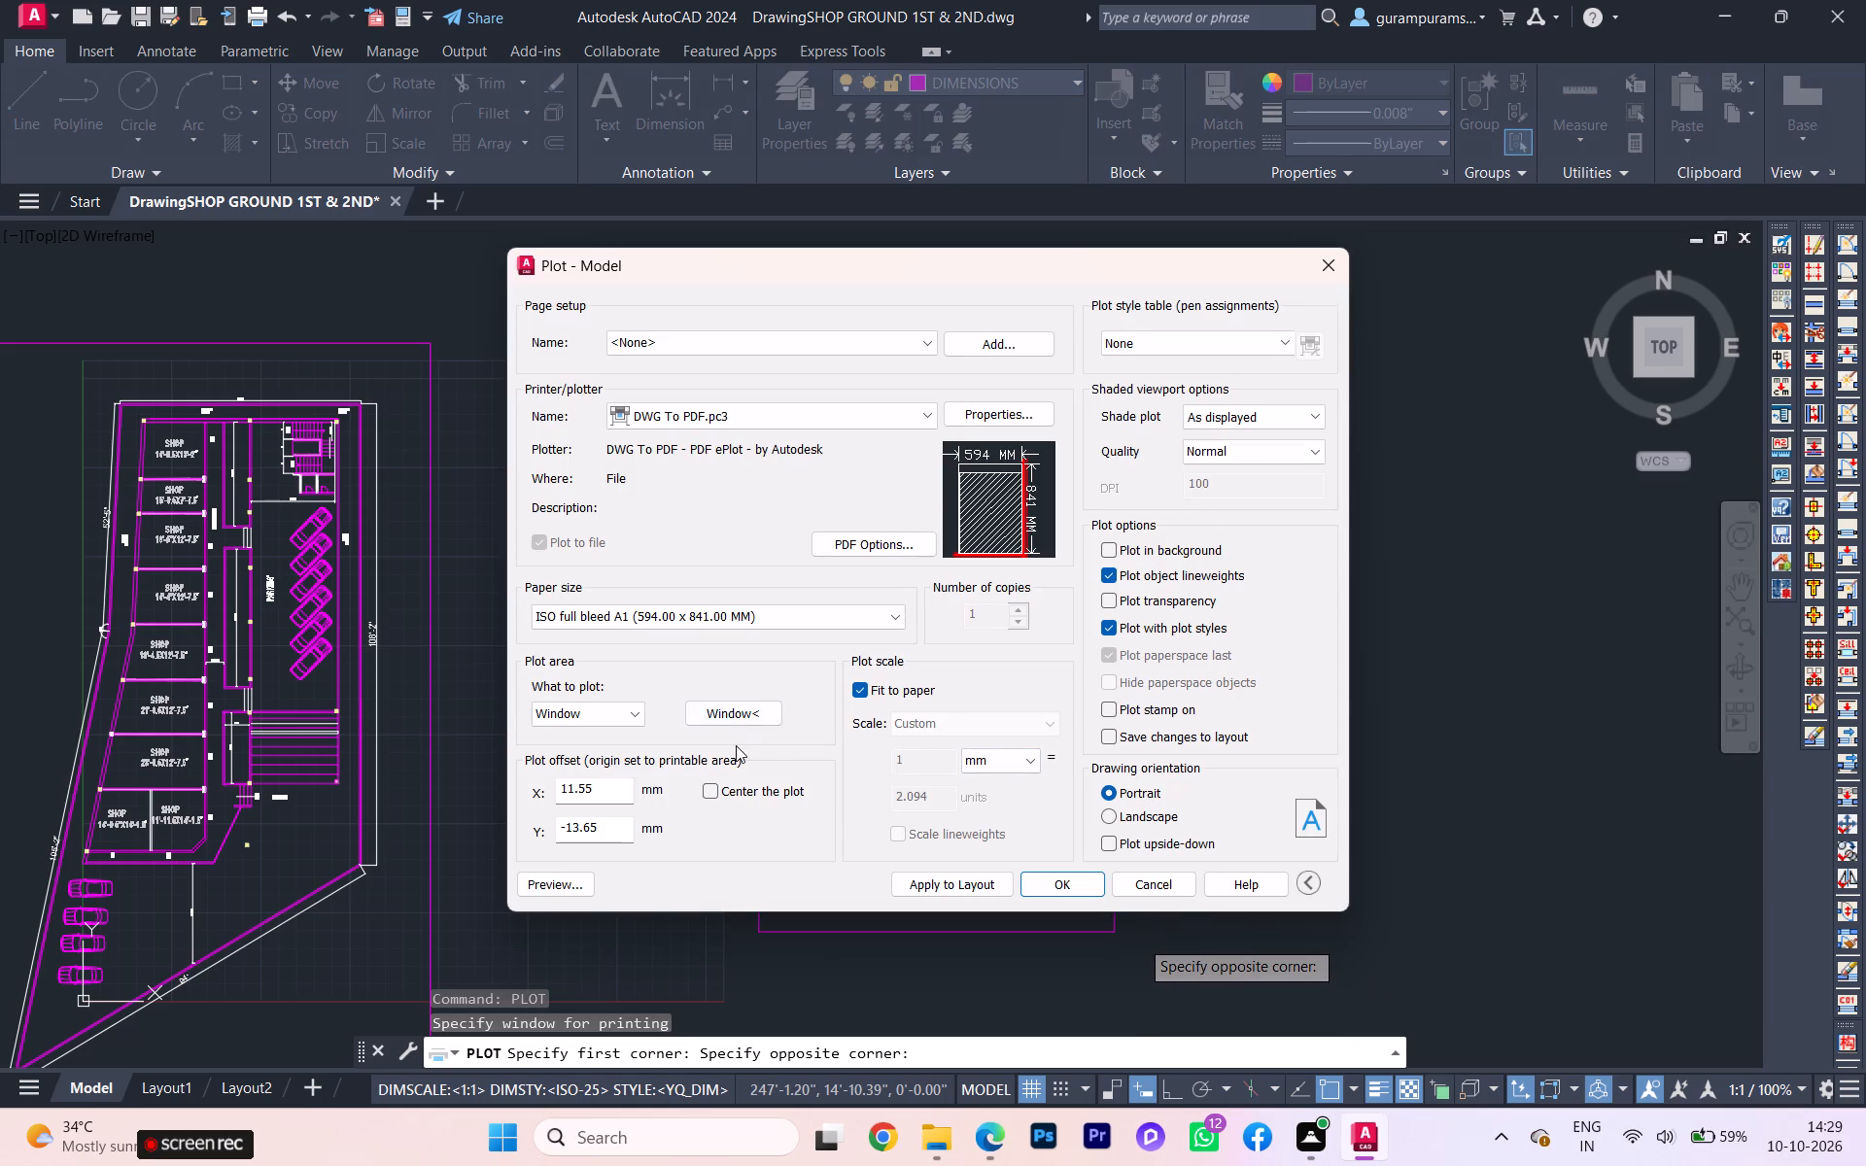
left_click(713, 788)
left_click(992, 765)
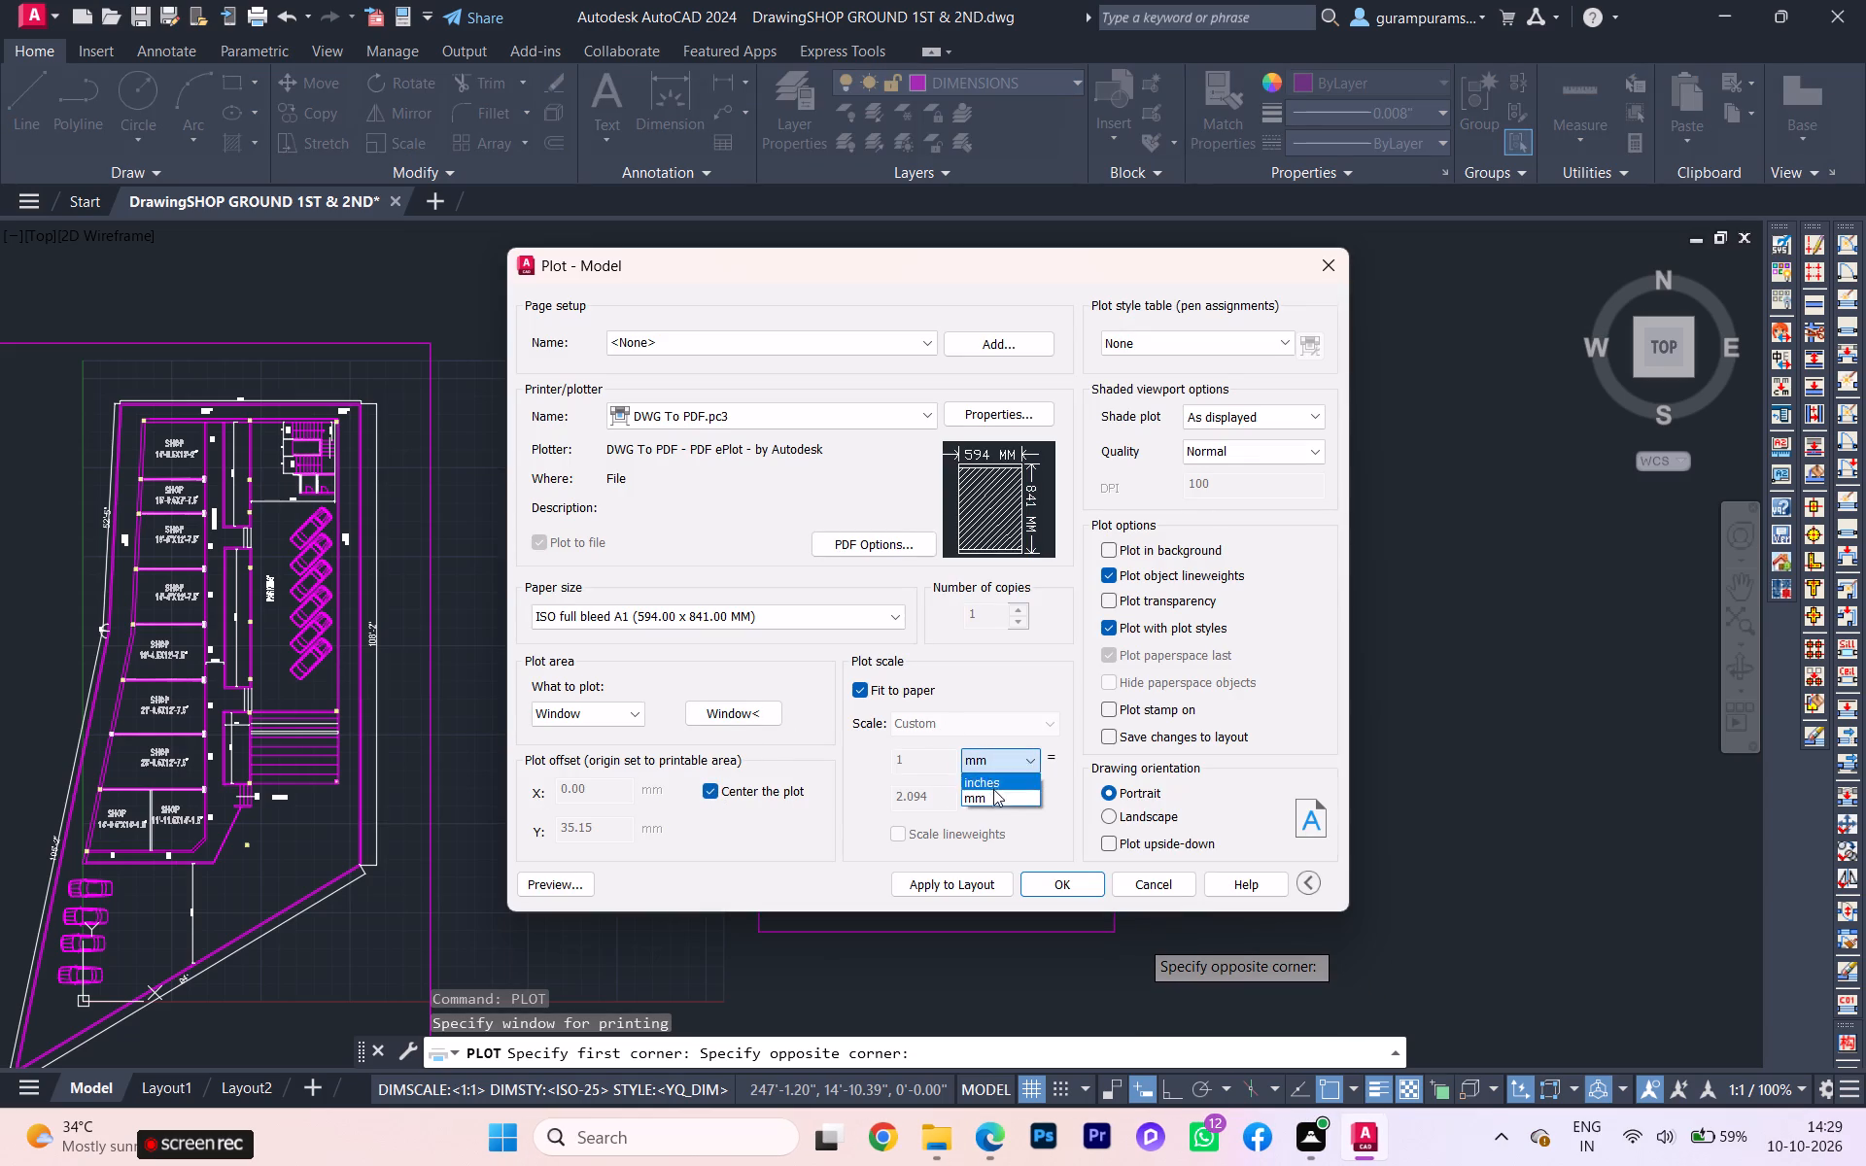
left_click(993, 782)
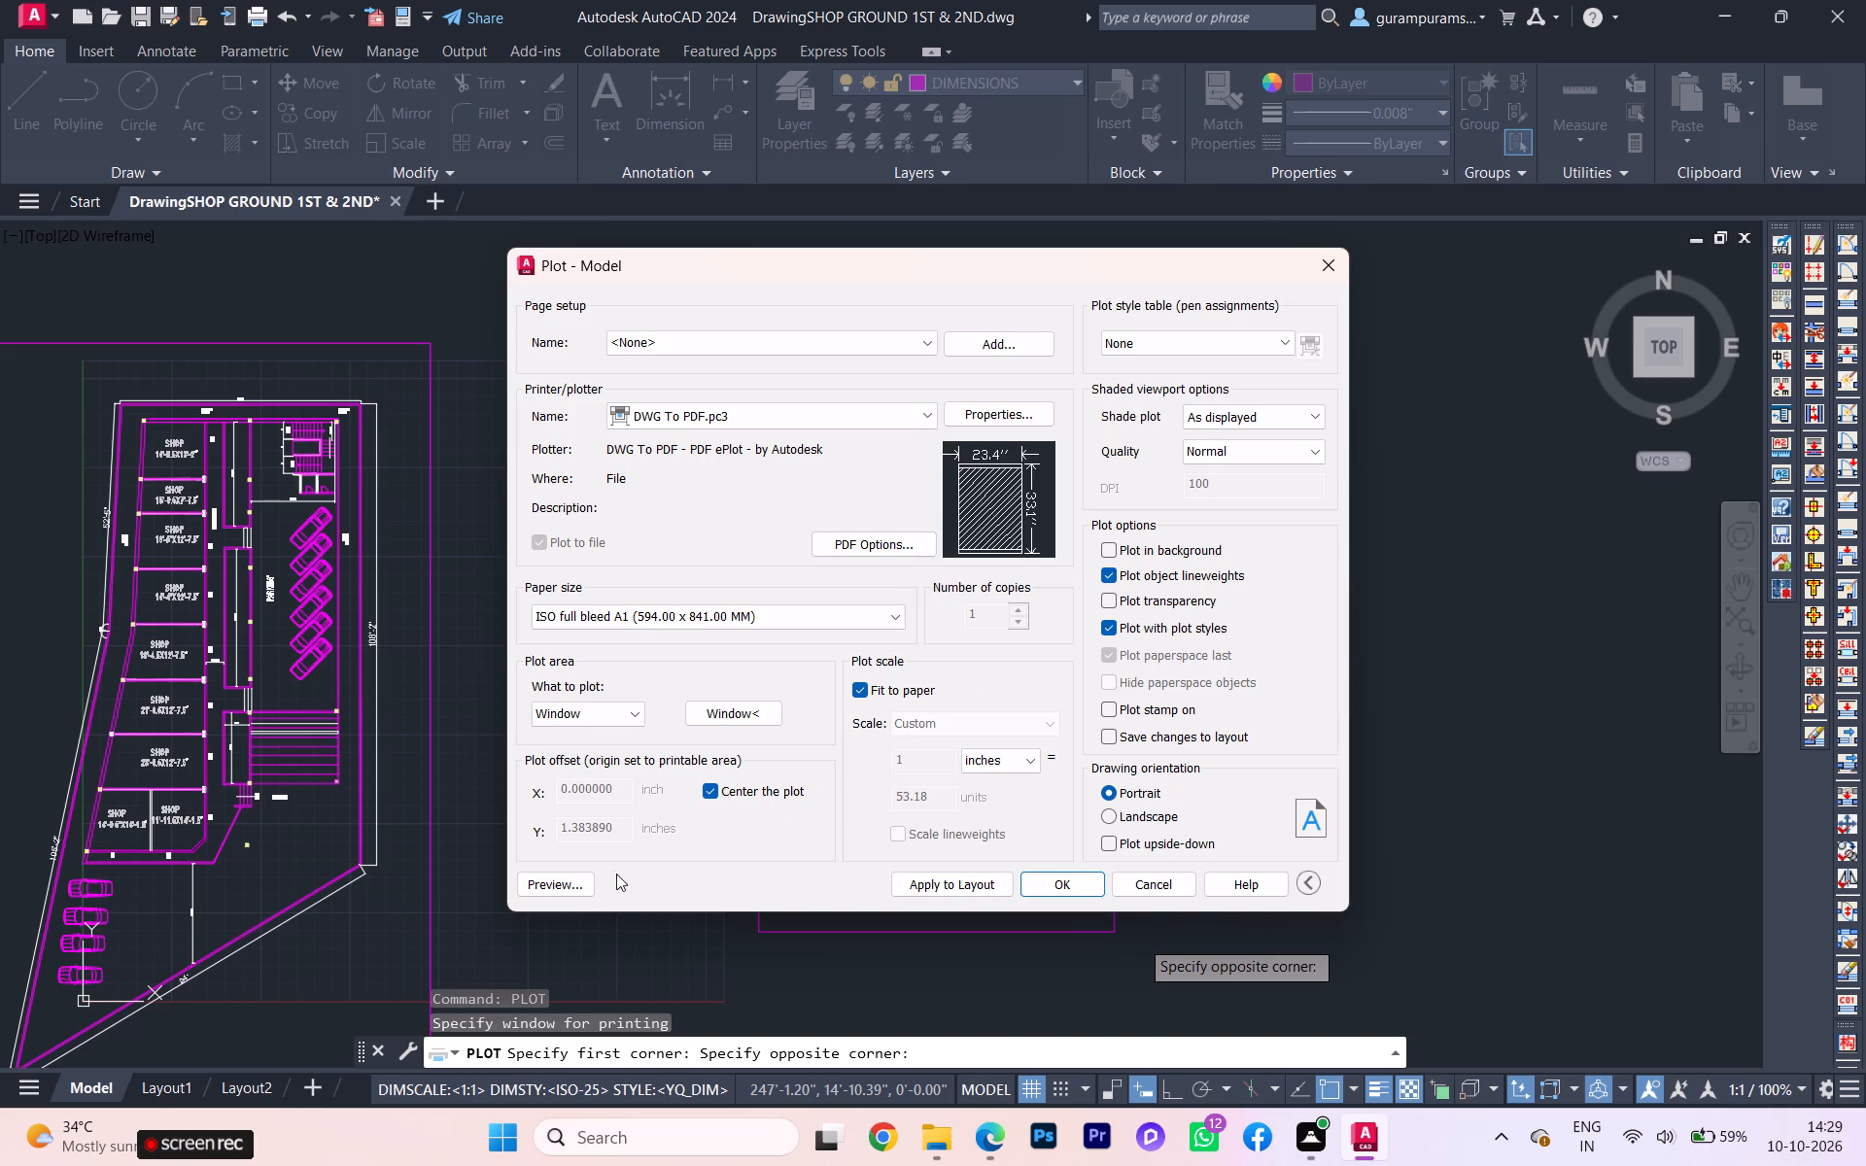
Preview the floor plan plot, examine its walls, room labels and terrace hatch up close, and leave without plotting.
left_click(568, 887)
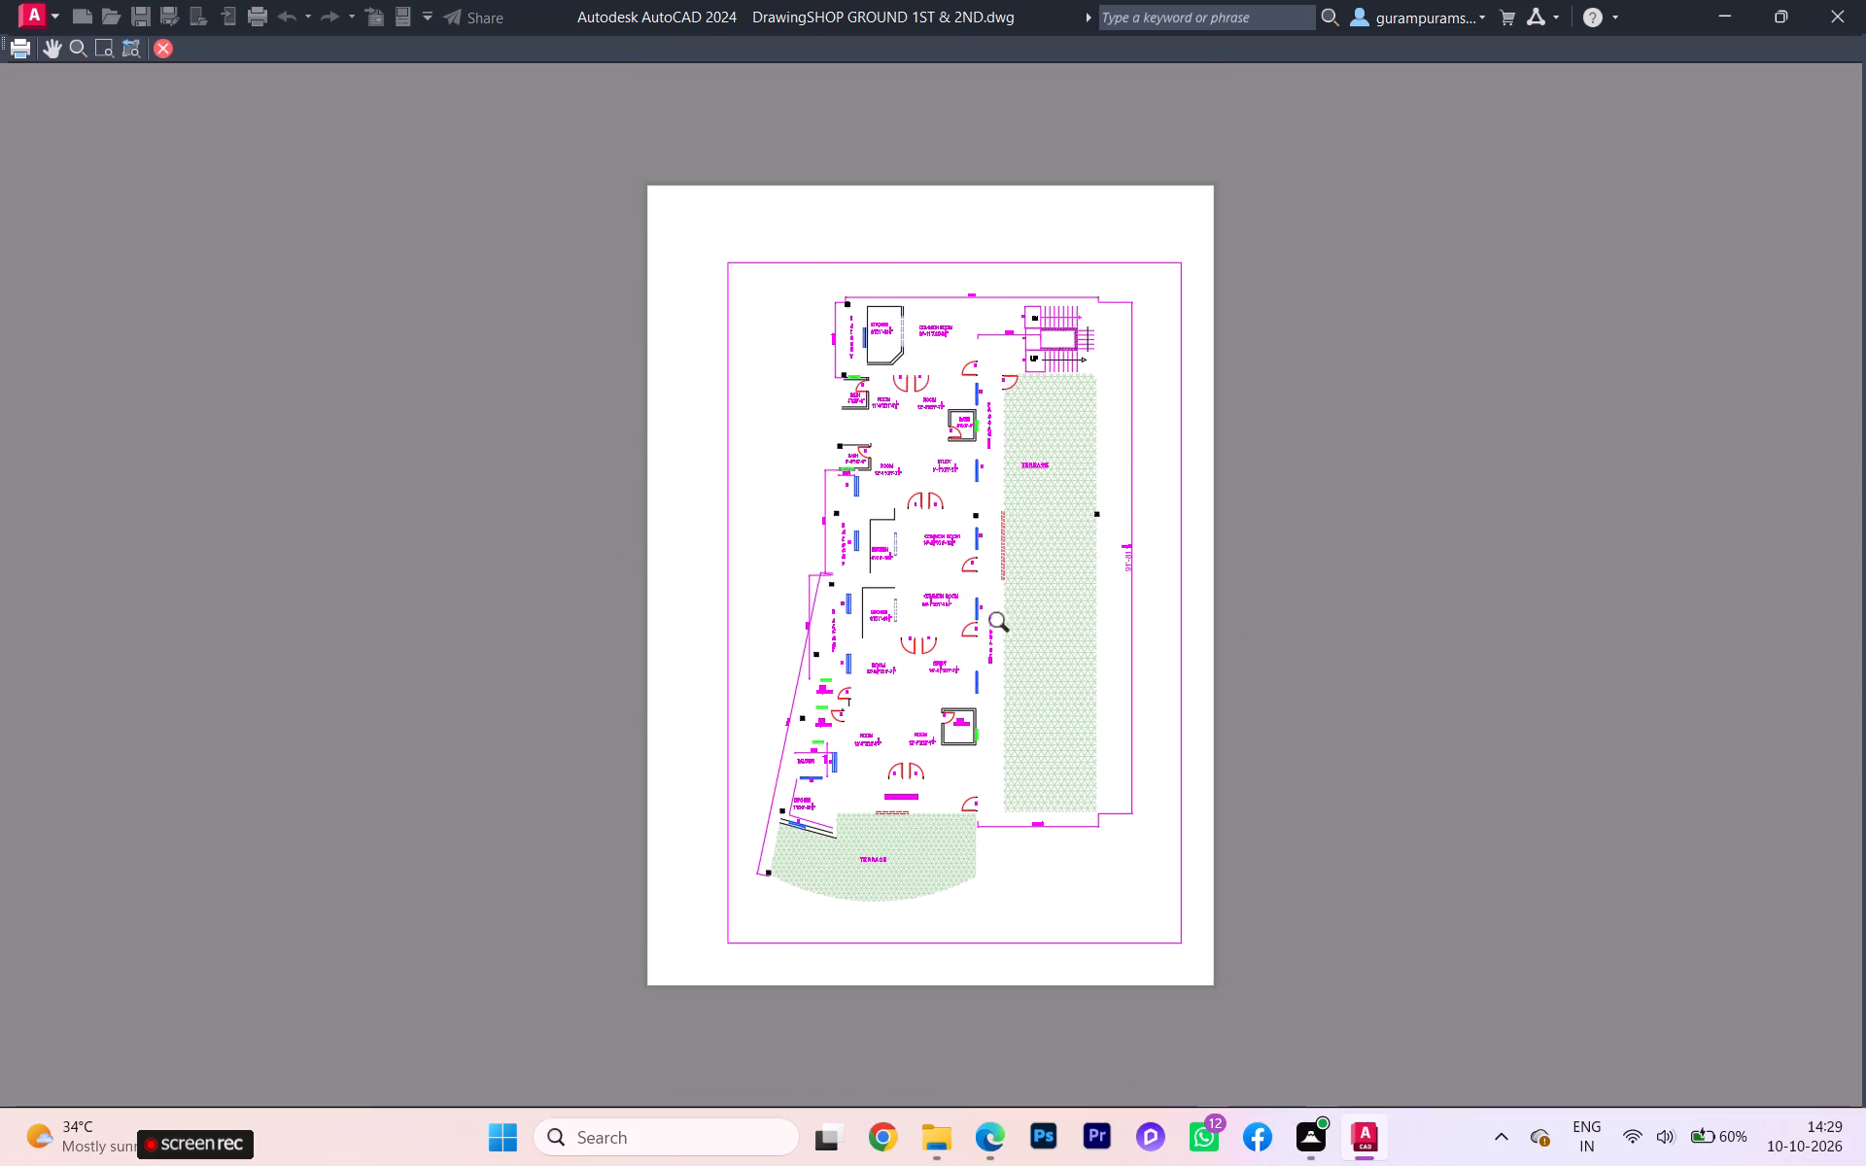
scroll(1017, 549, "up", 2)
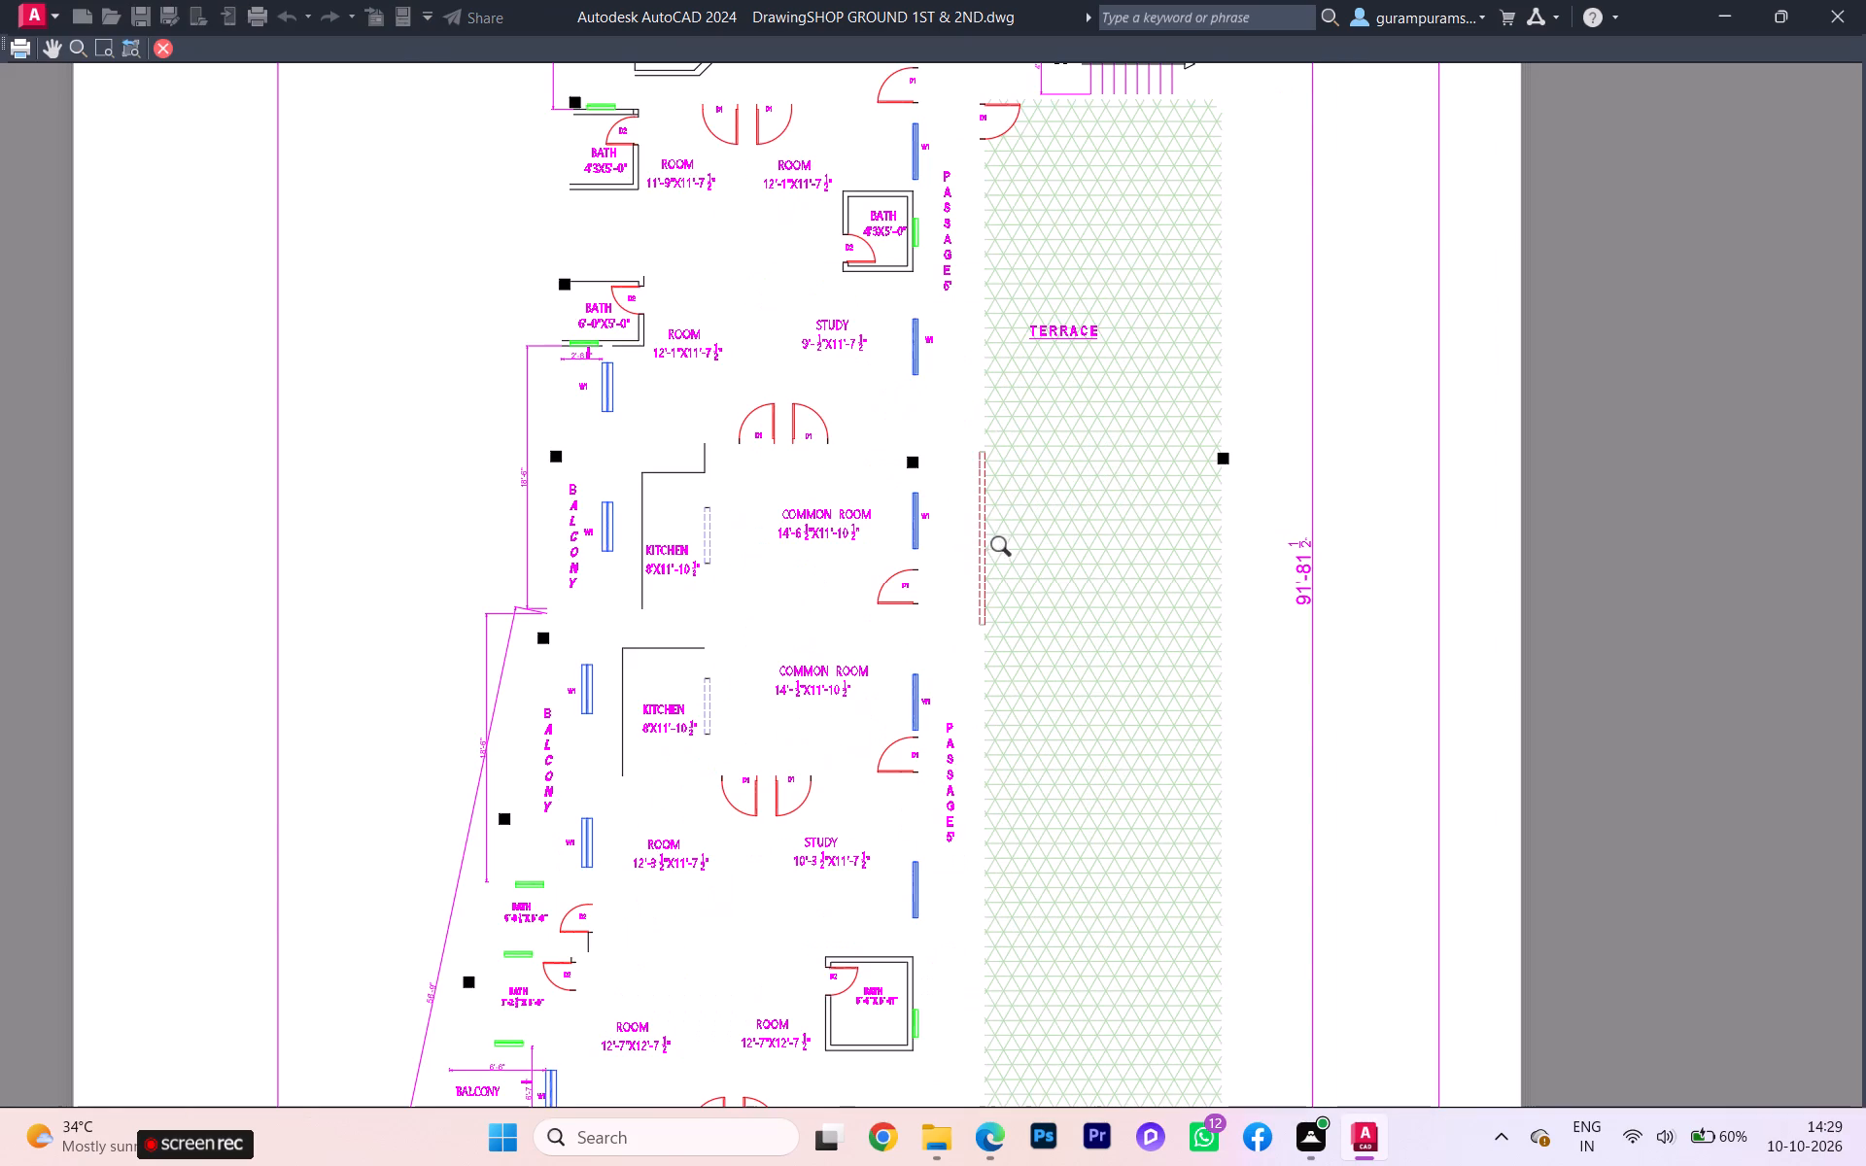
scroll(1006, 548, "up", 1)
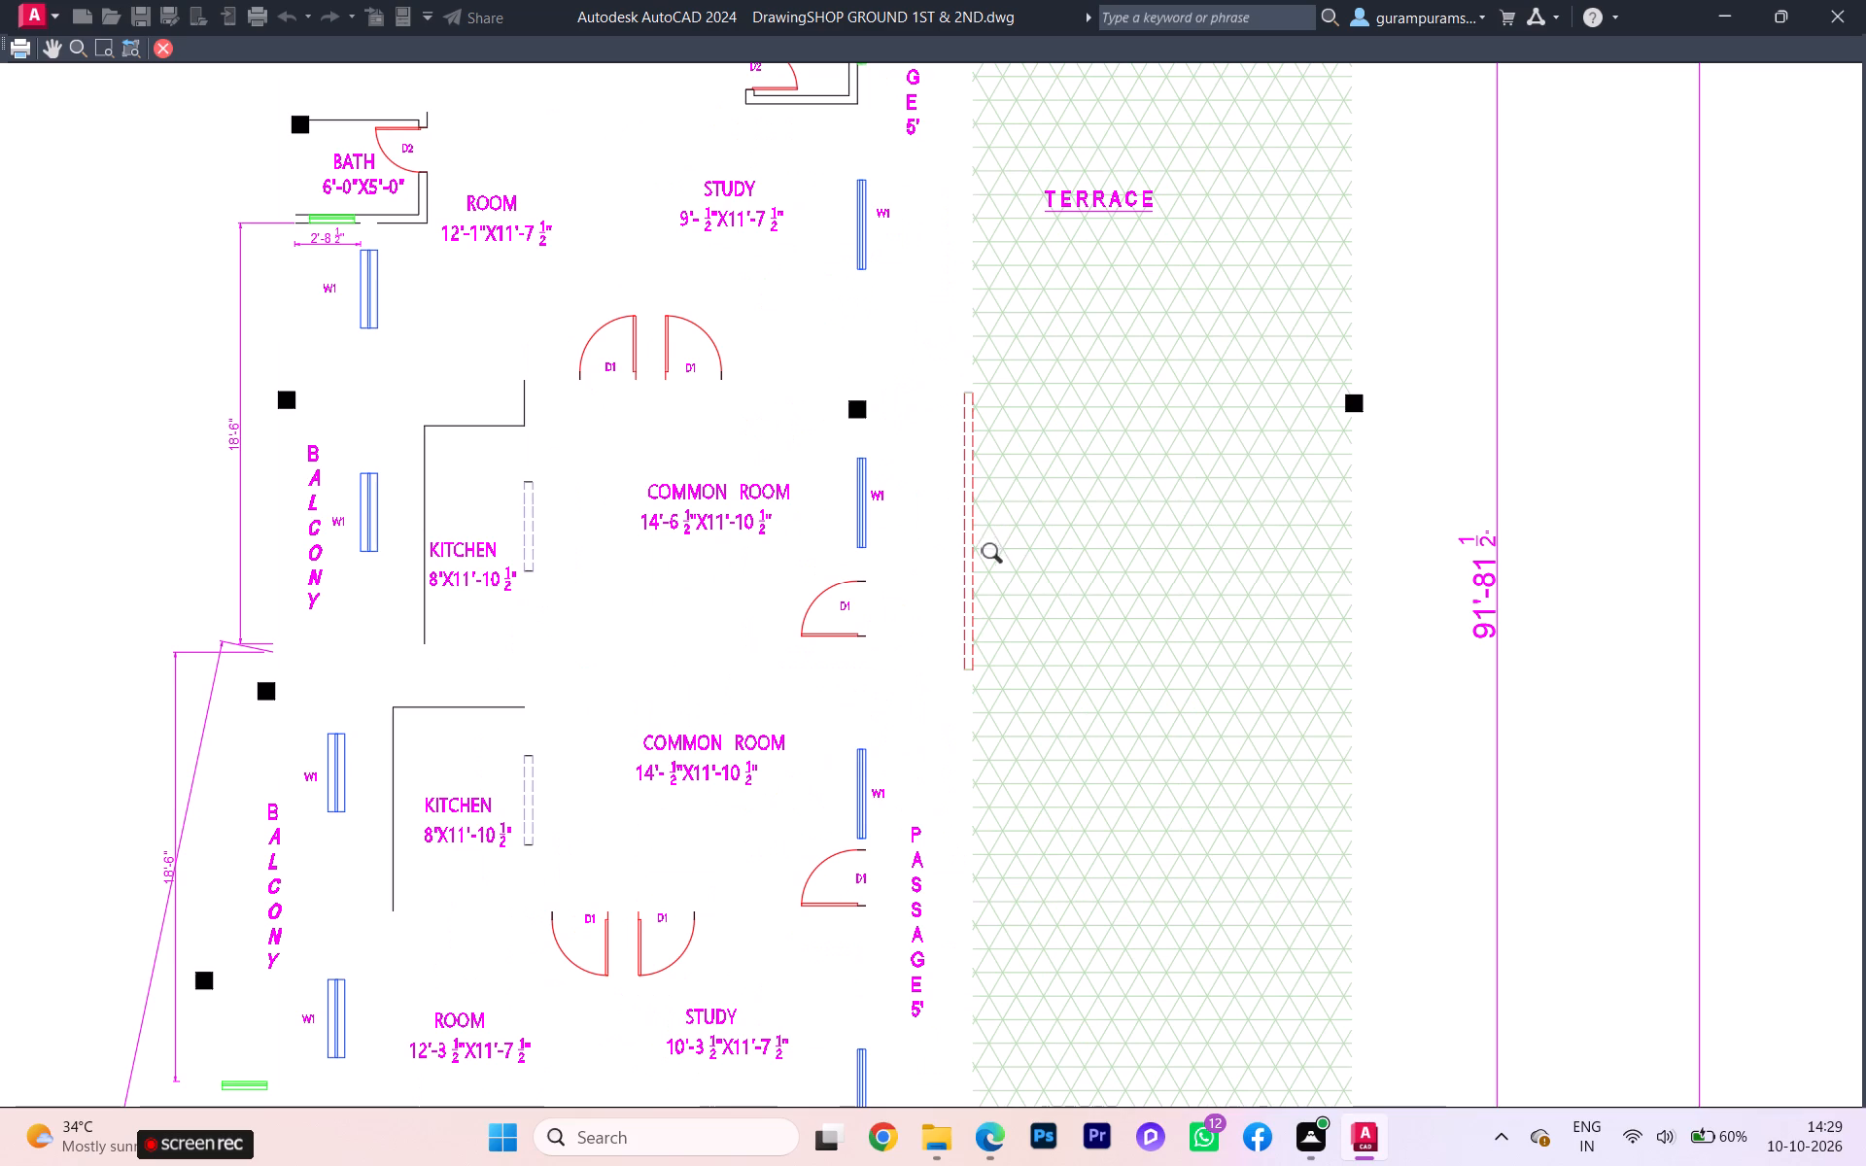
scroll(997, 556, "down", 2)
scroll(997, 557, "up", 2)
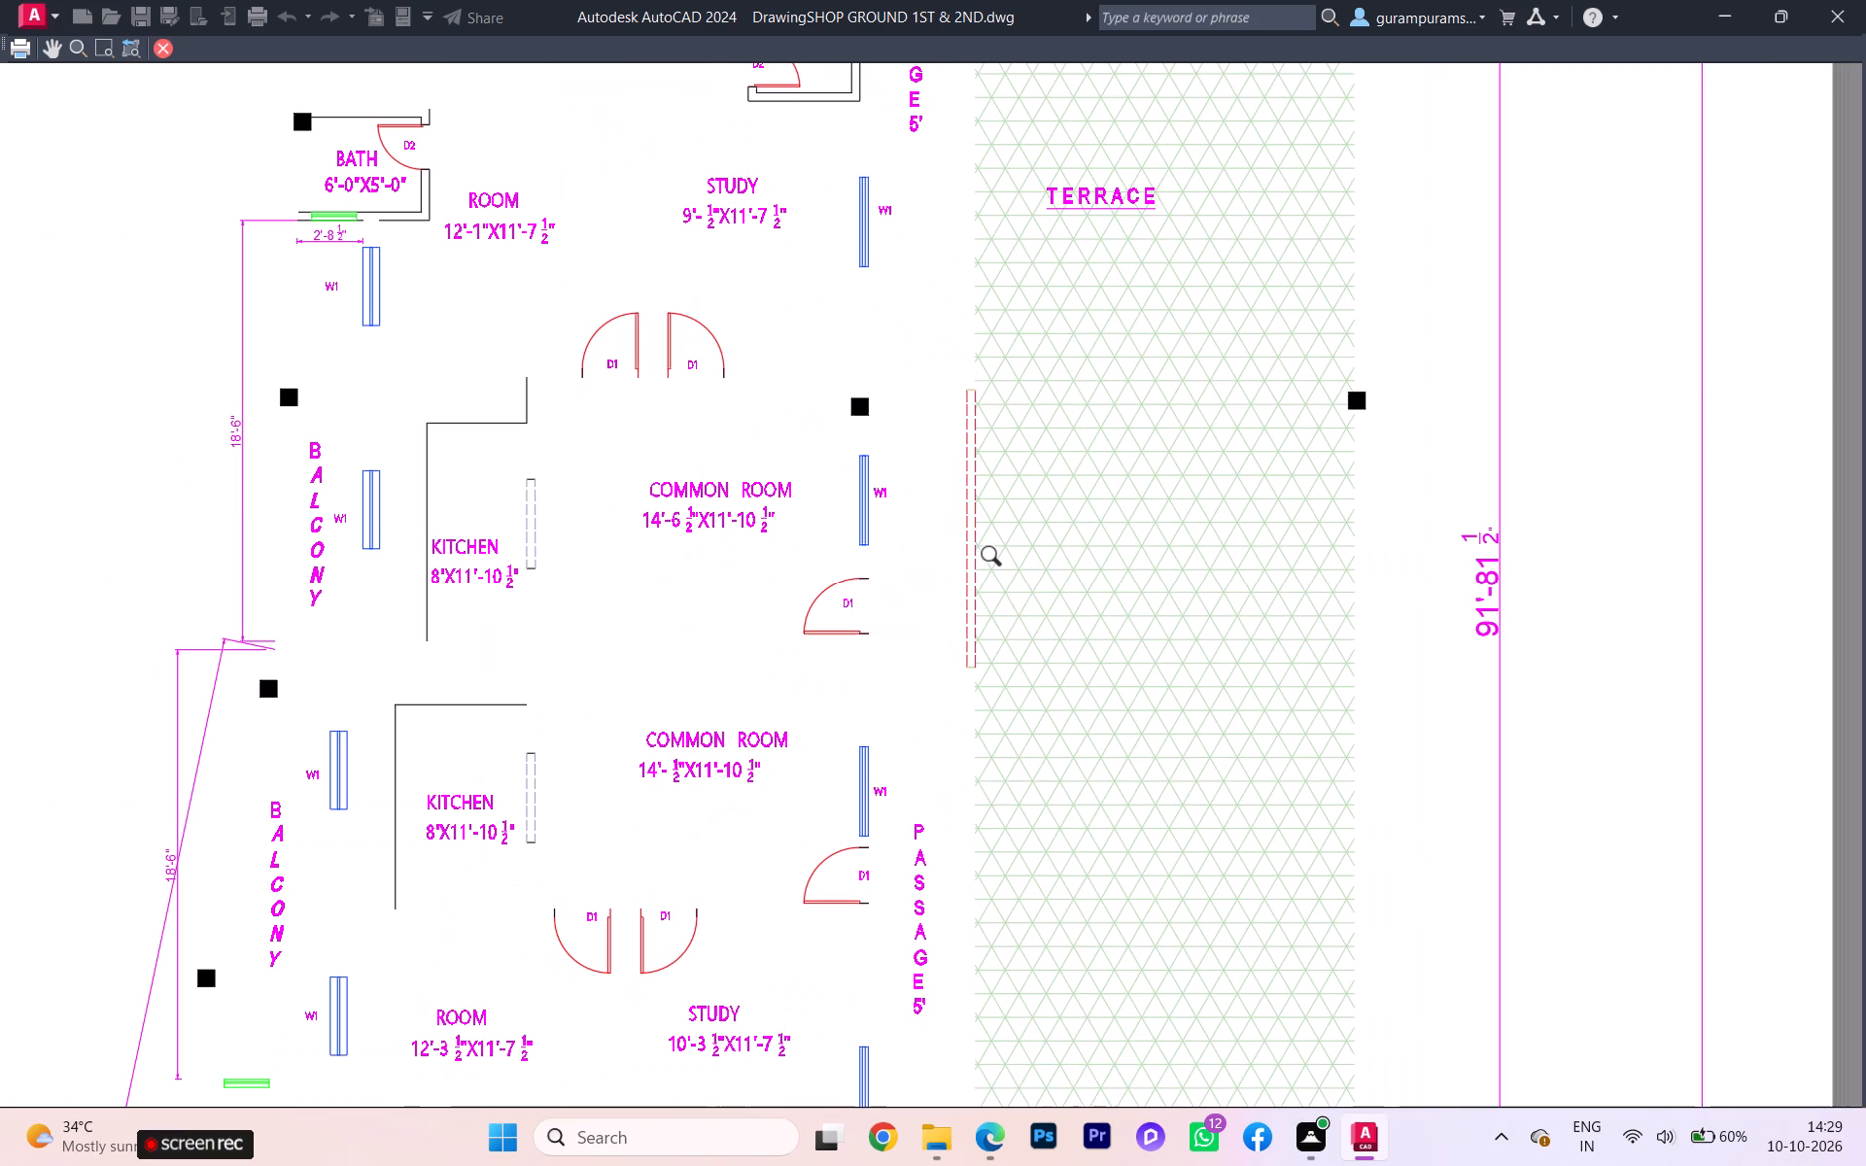
scroll(997, 559, "down", 2)
key("Escape")
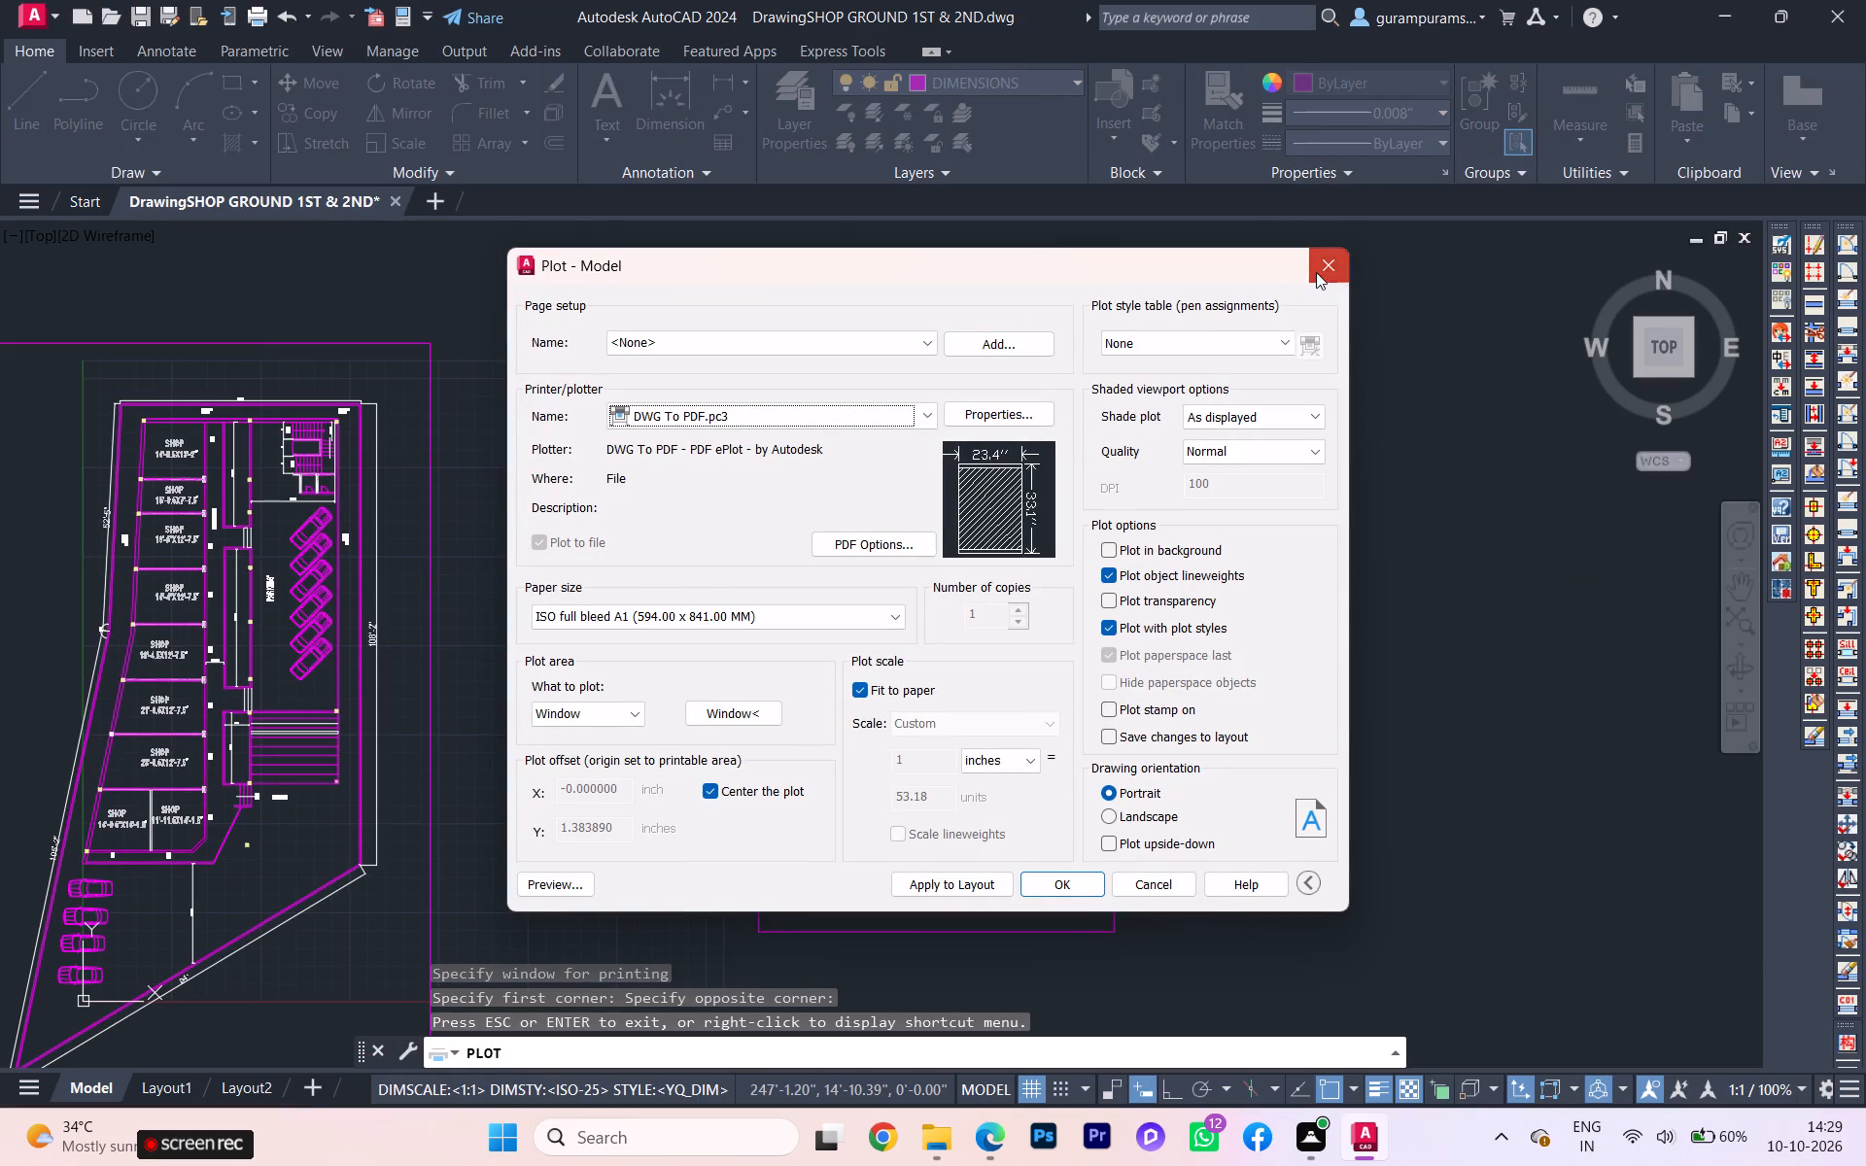
left_click(1316, 272)
Make Defpoints the current layer.
left_click(1055, 74)
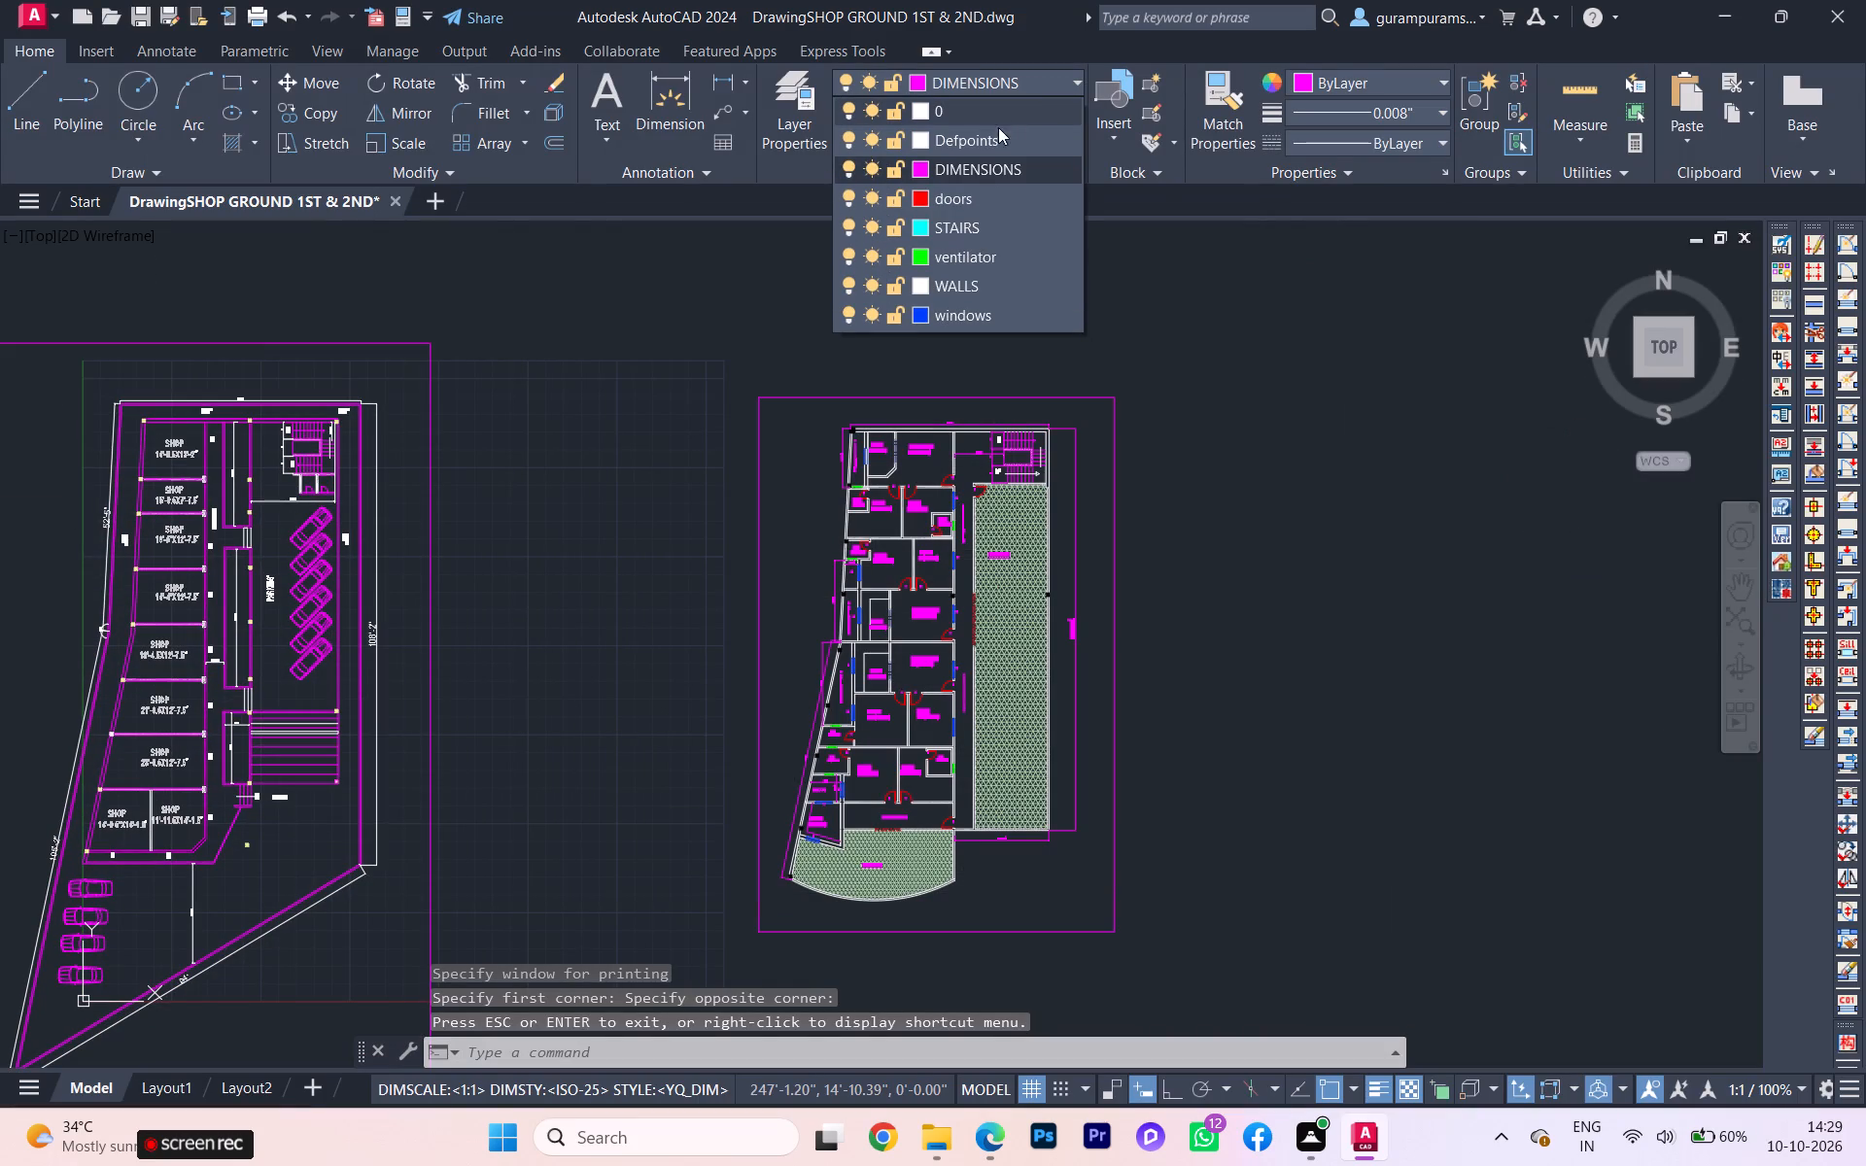
left_click(966, 142)
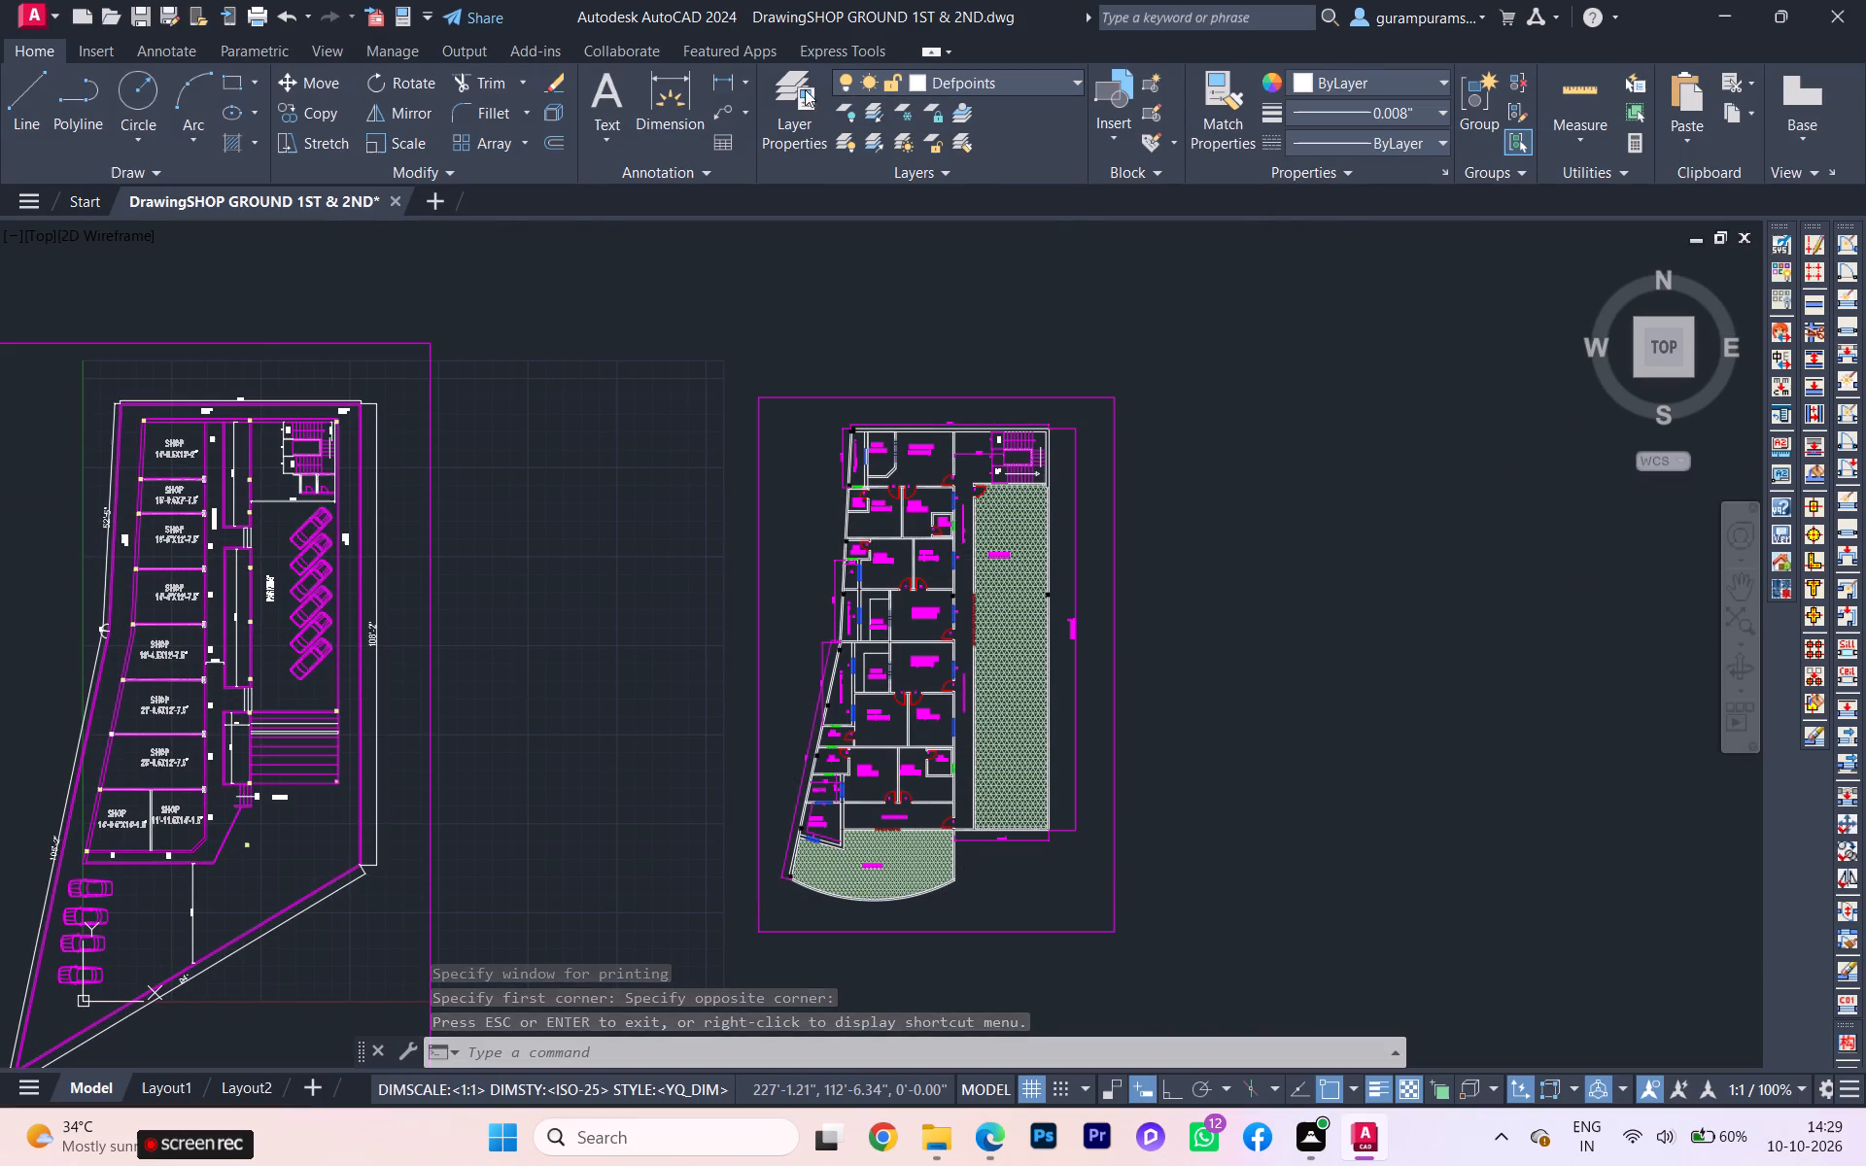
Review the on/off, freeze, lock and plot states of the drawing's layers in the Layer Properties Manager, then close it.
left_click(775, 86)
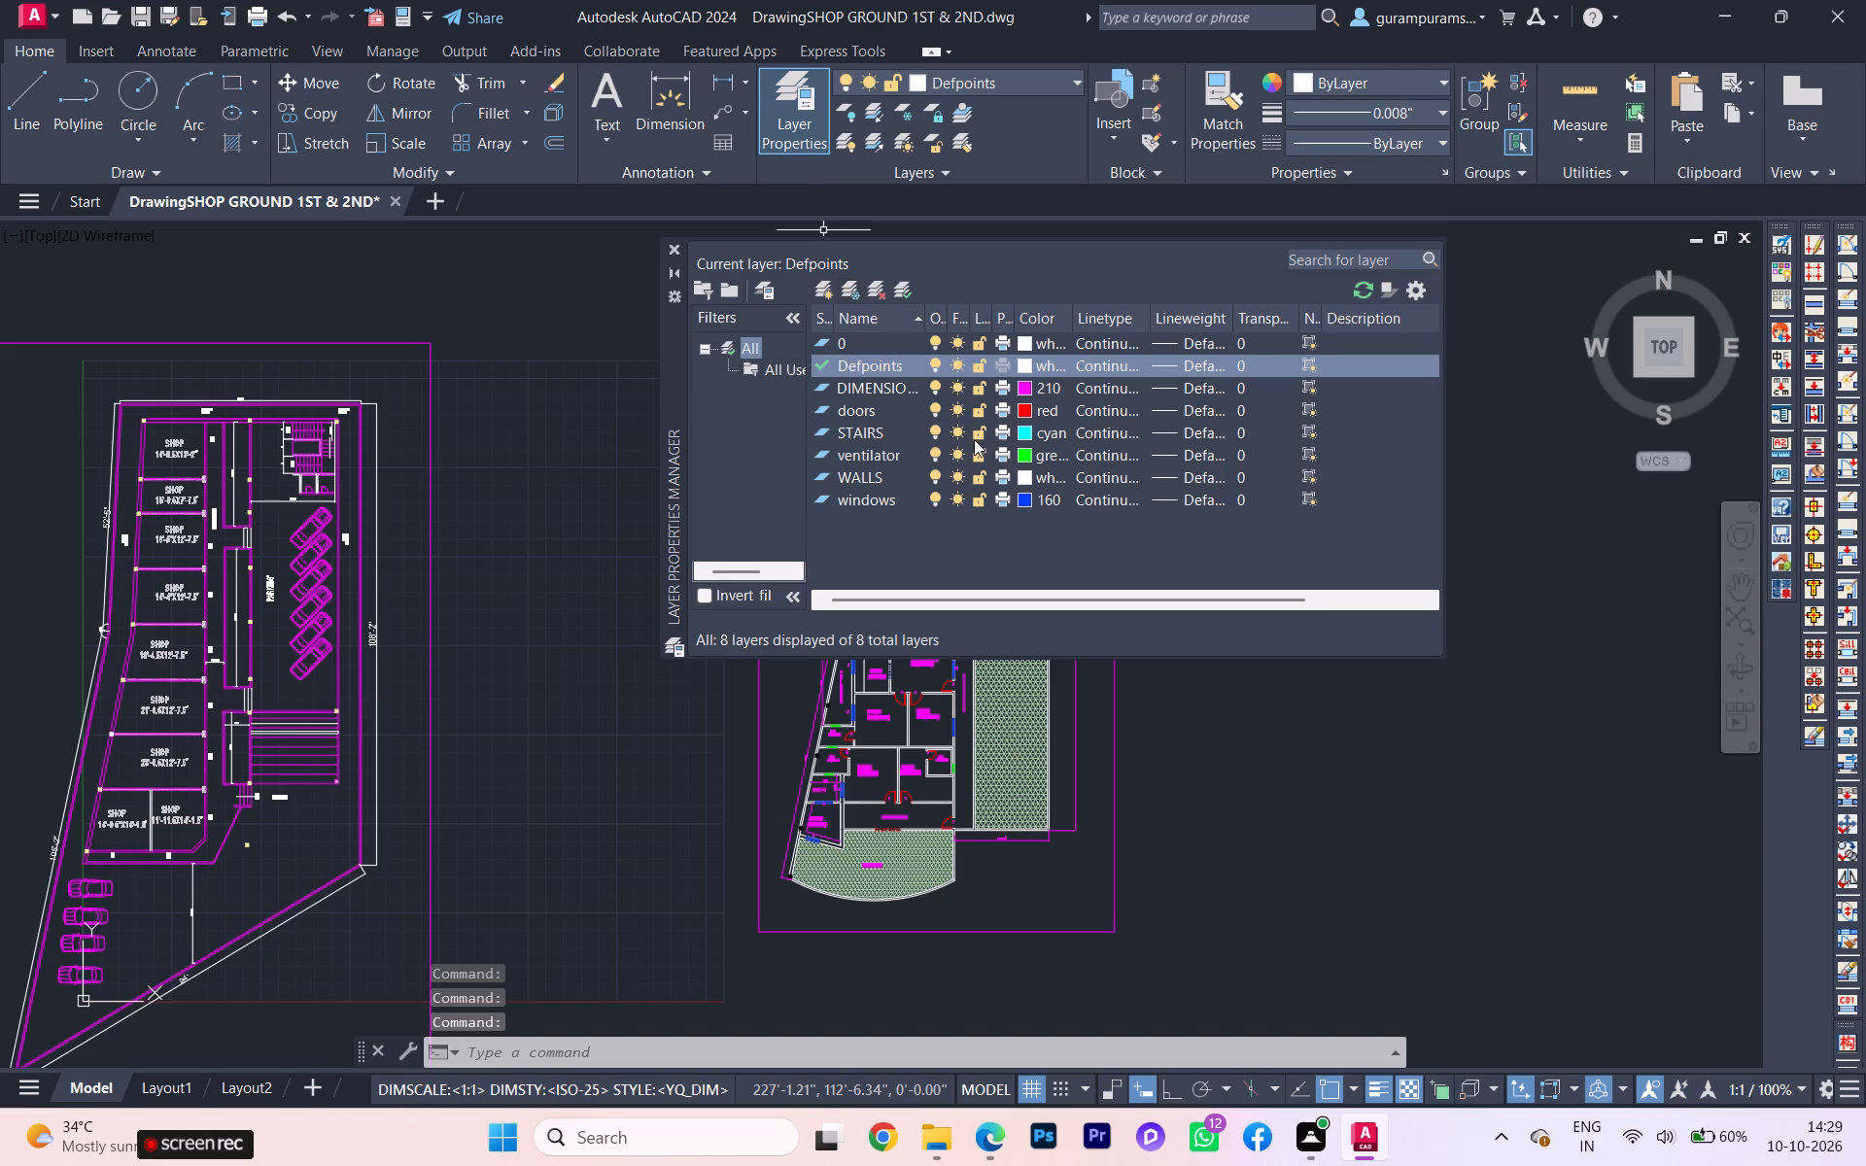
scroll(993, 425, "up", 1)
left_click(1210, 743)
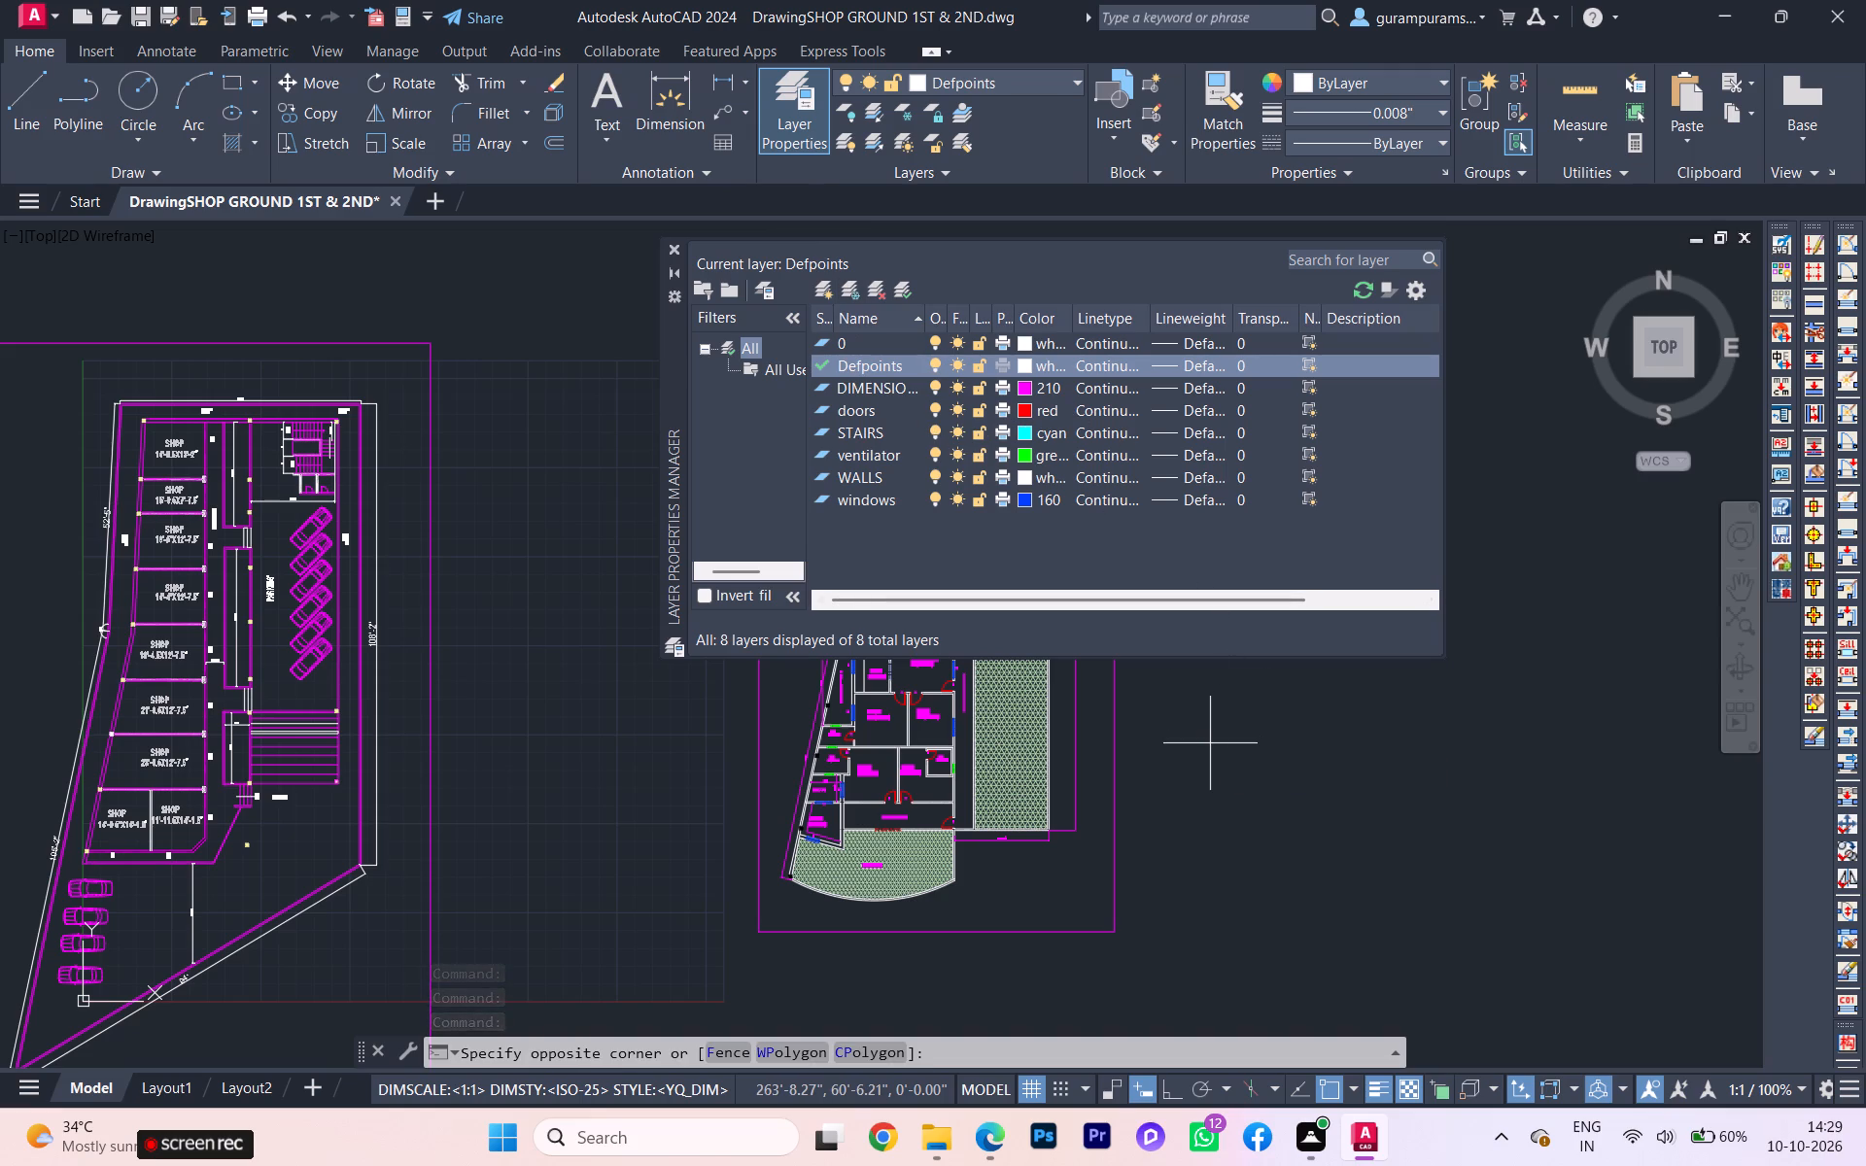
key("Escape")
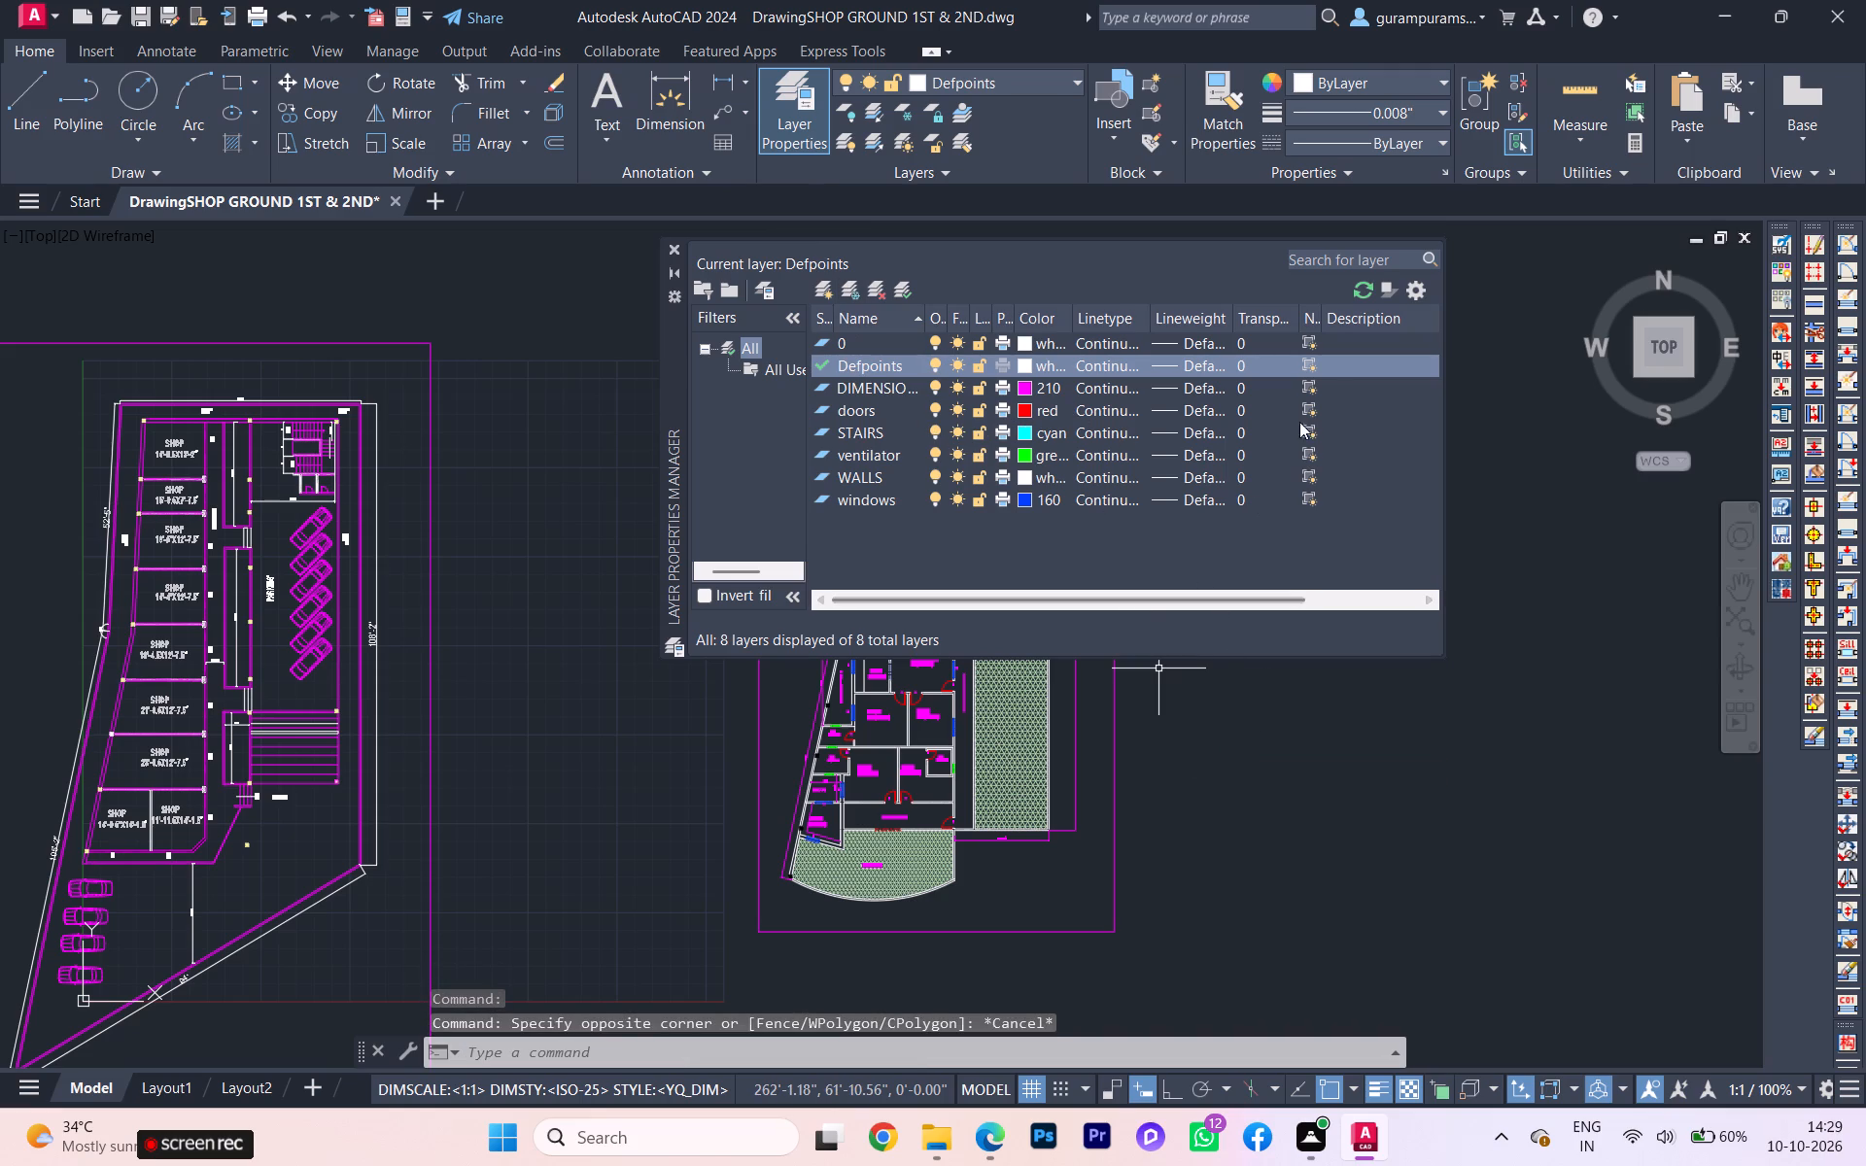
key("Escape")
scroll(1057, 705, "up", 2)
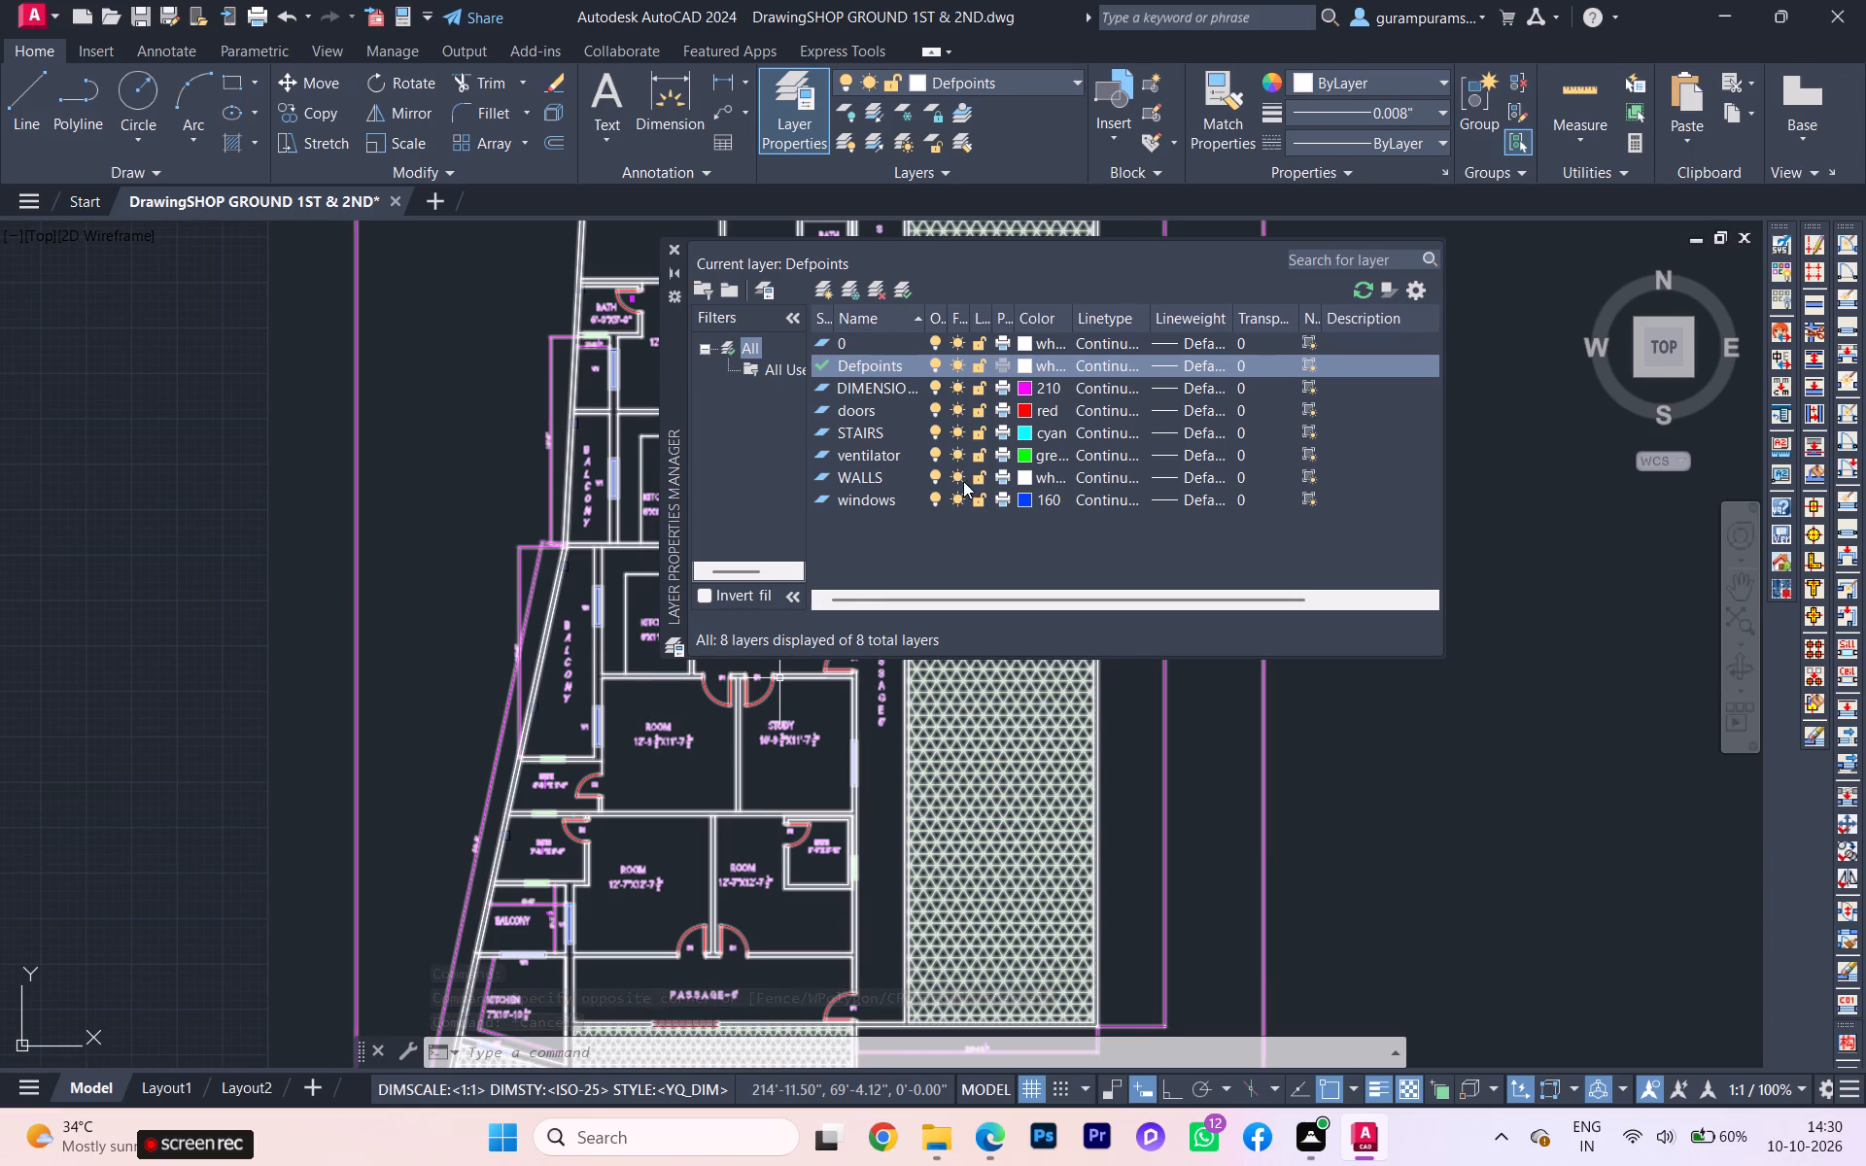
left_click(679, 247)
Select the framed floor plan and start a new plot with the DWG To PDF.pc3 plotter.
scroll(733, 387, "down", 4)
middle_click_drag(710, 377, 708, 394)
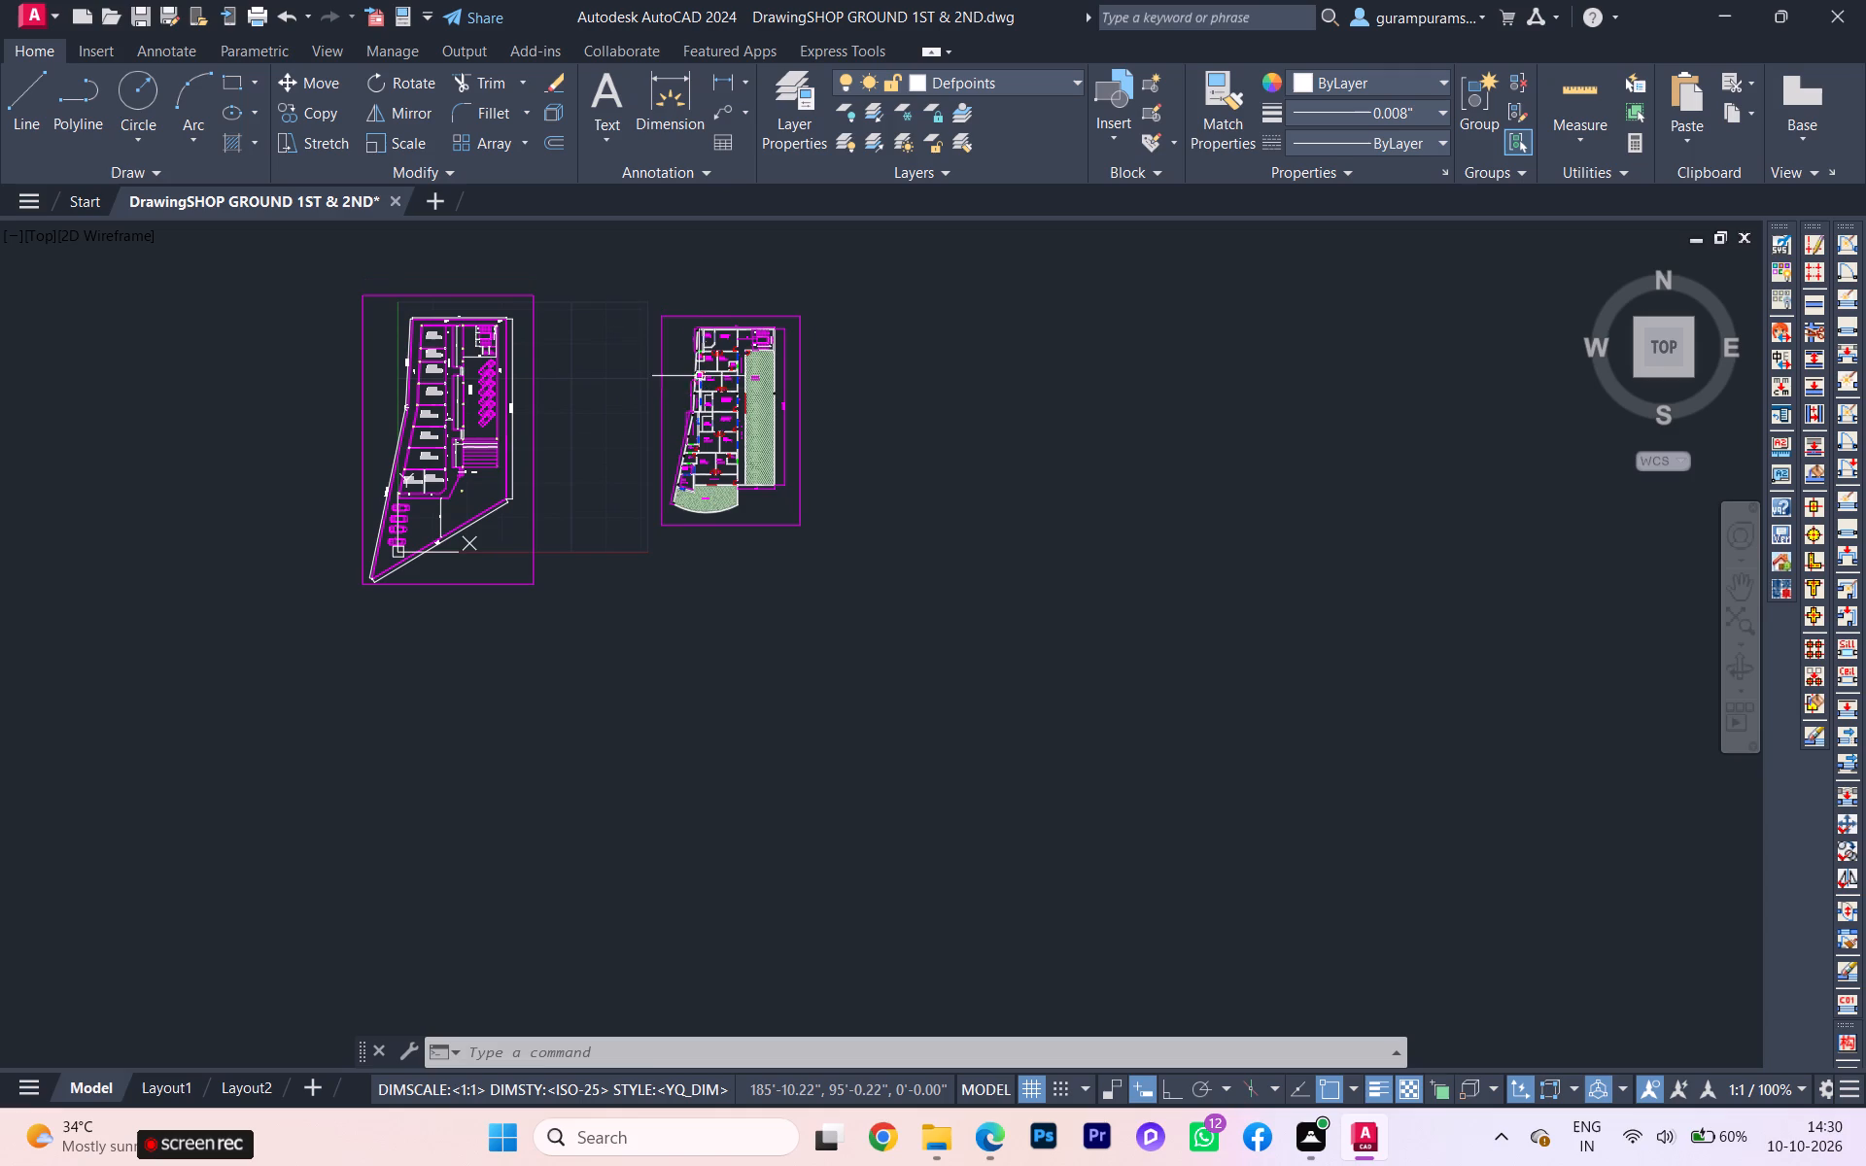
left_click(634, 284)
left_click(877, 643)
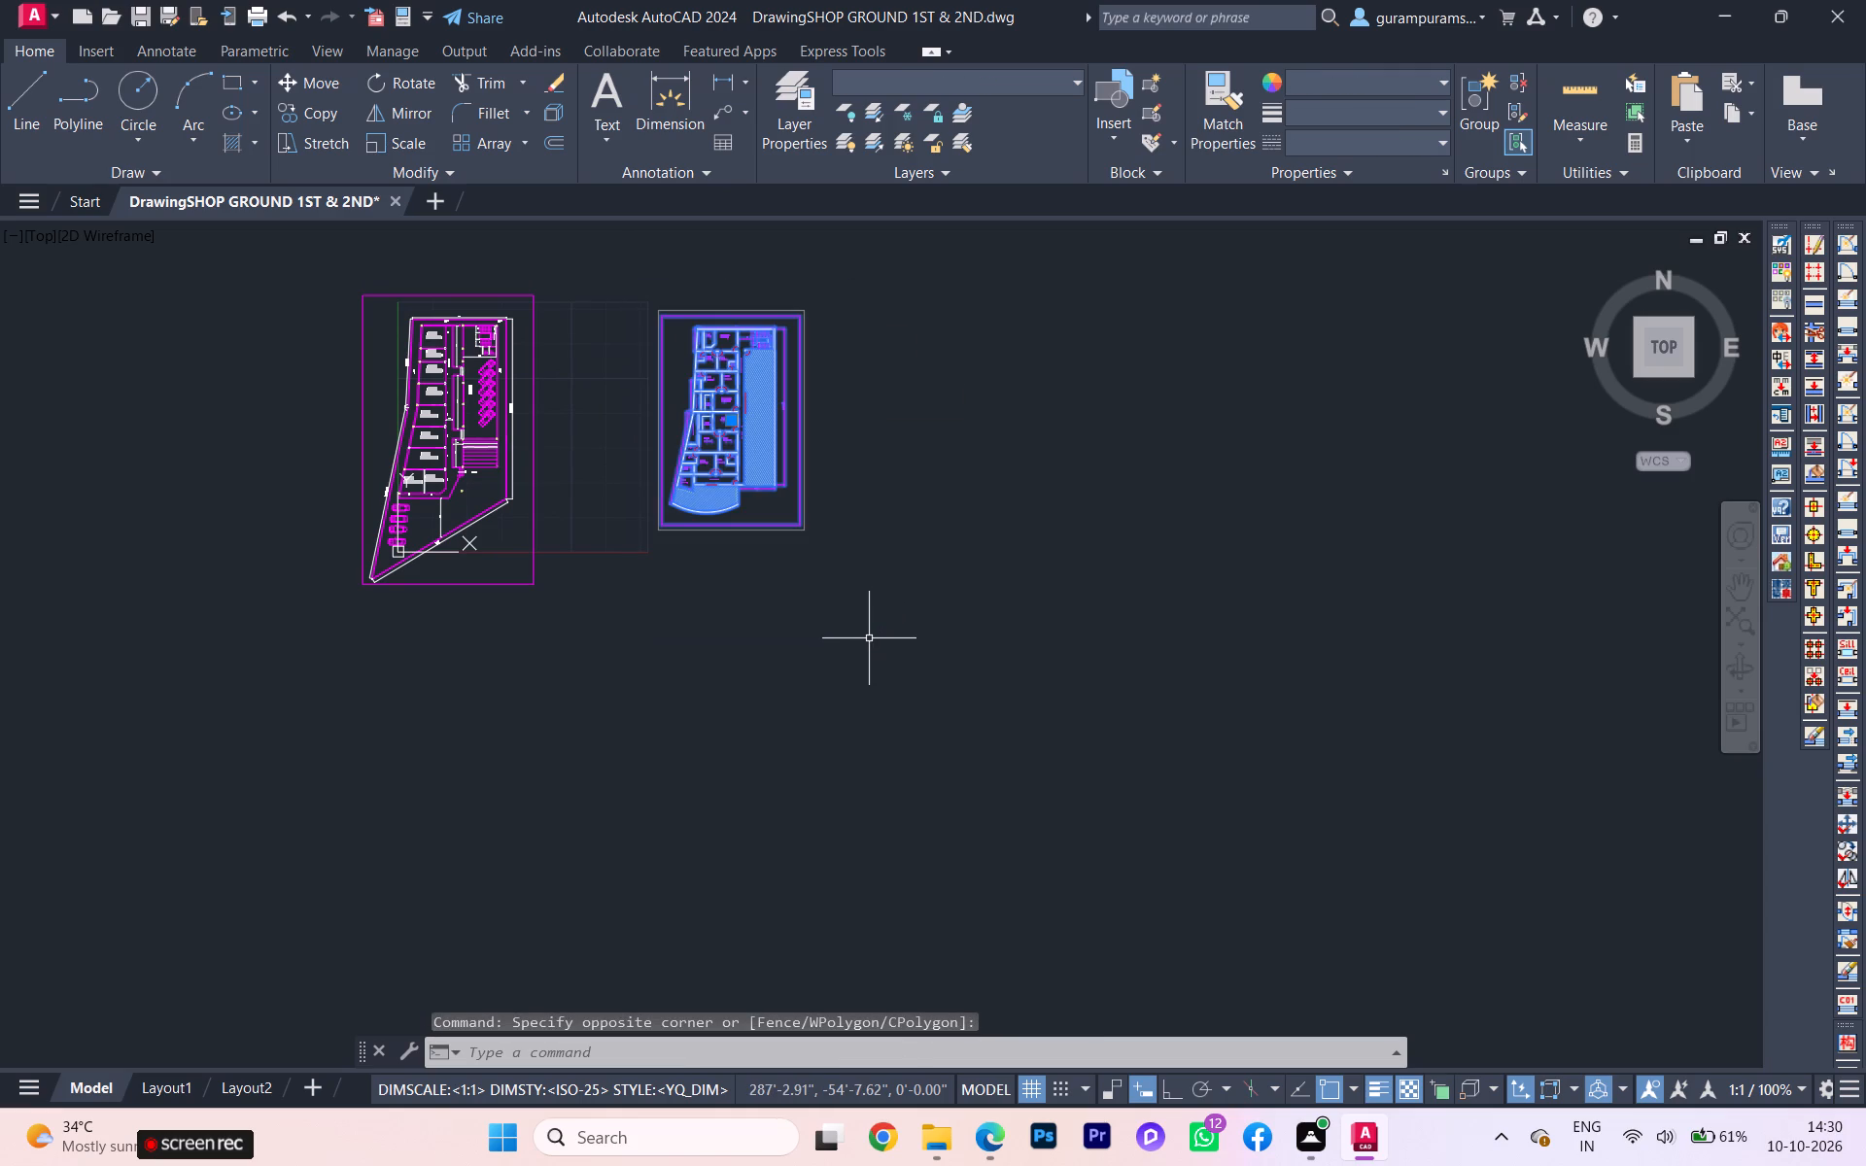
key("p")
key("l")
key("o")
left_click(942, 684)
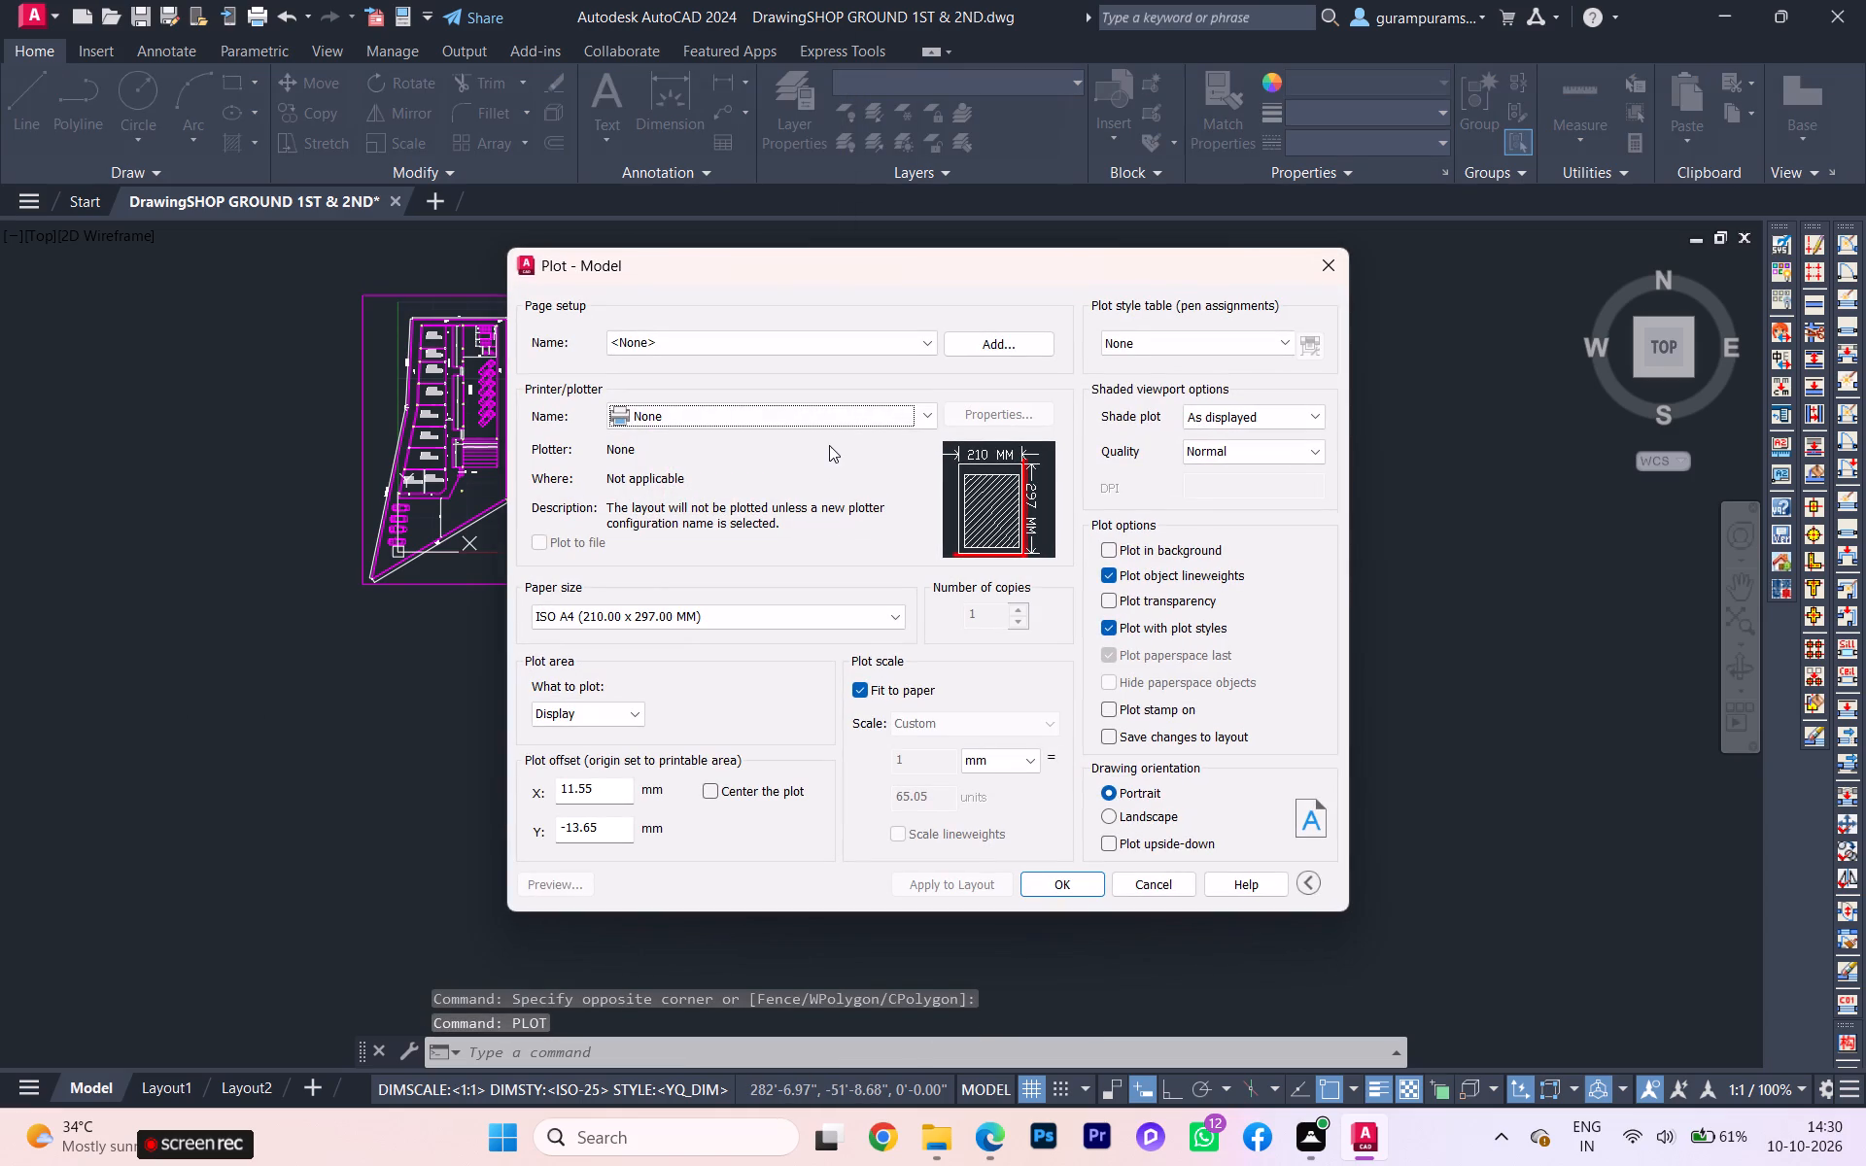
left_click(847, 421)
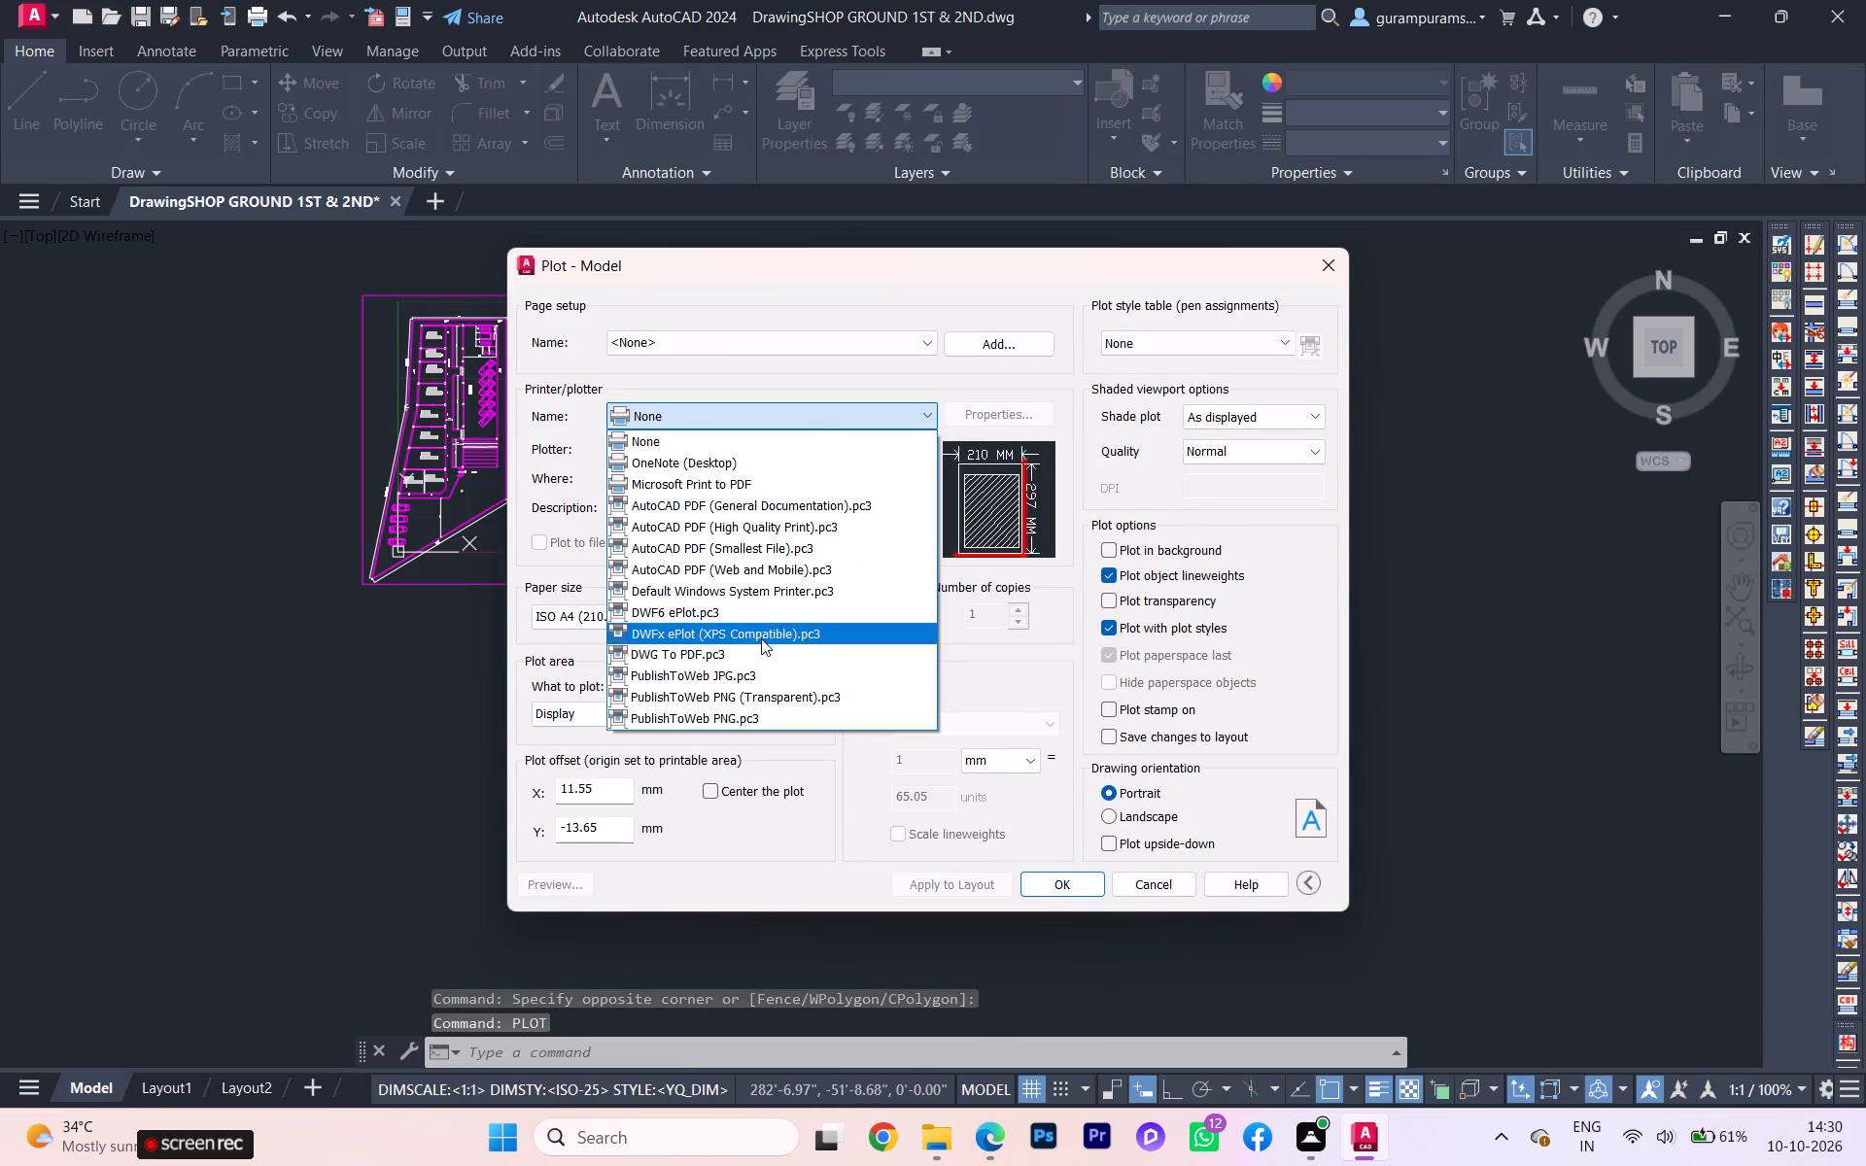
left_click(756, 651)
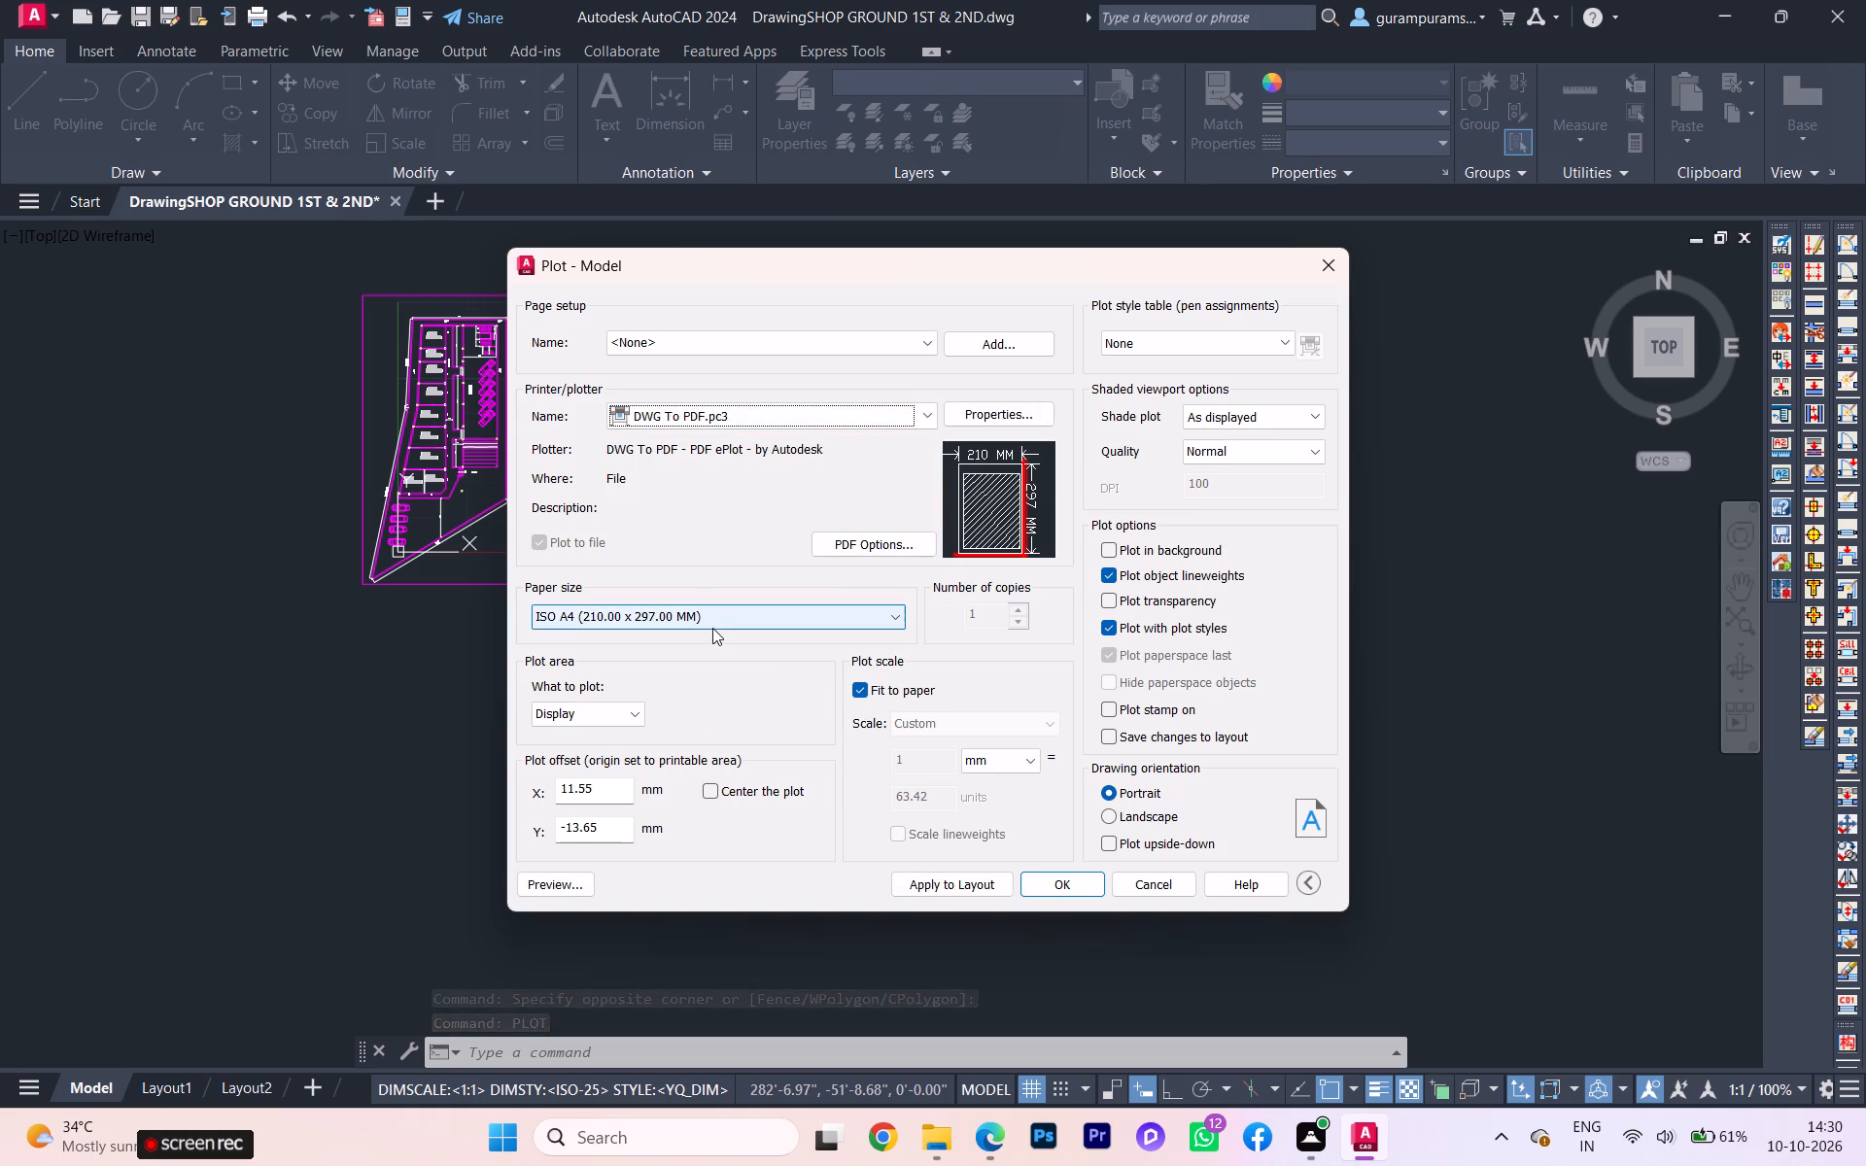
Define the plot area as a window around the floor plan's frame, centred on the paper, with scale units in inches.
left_click(612, 714)
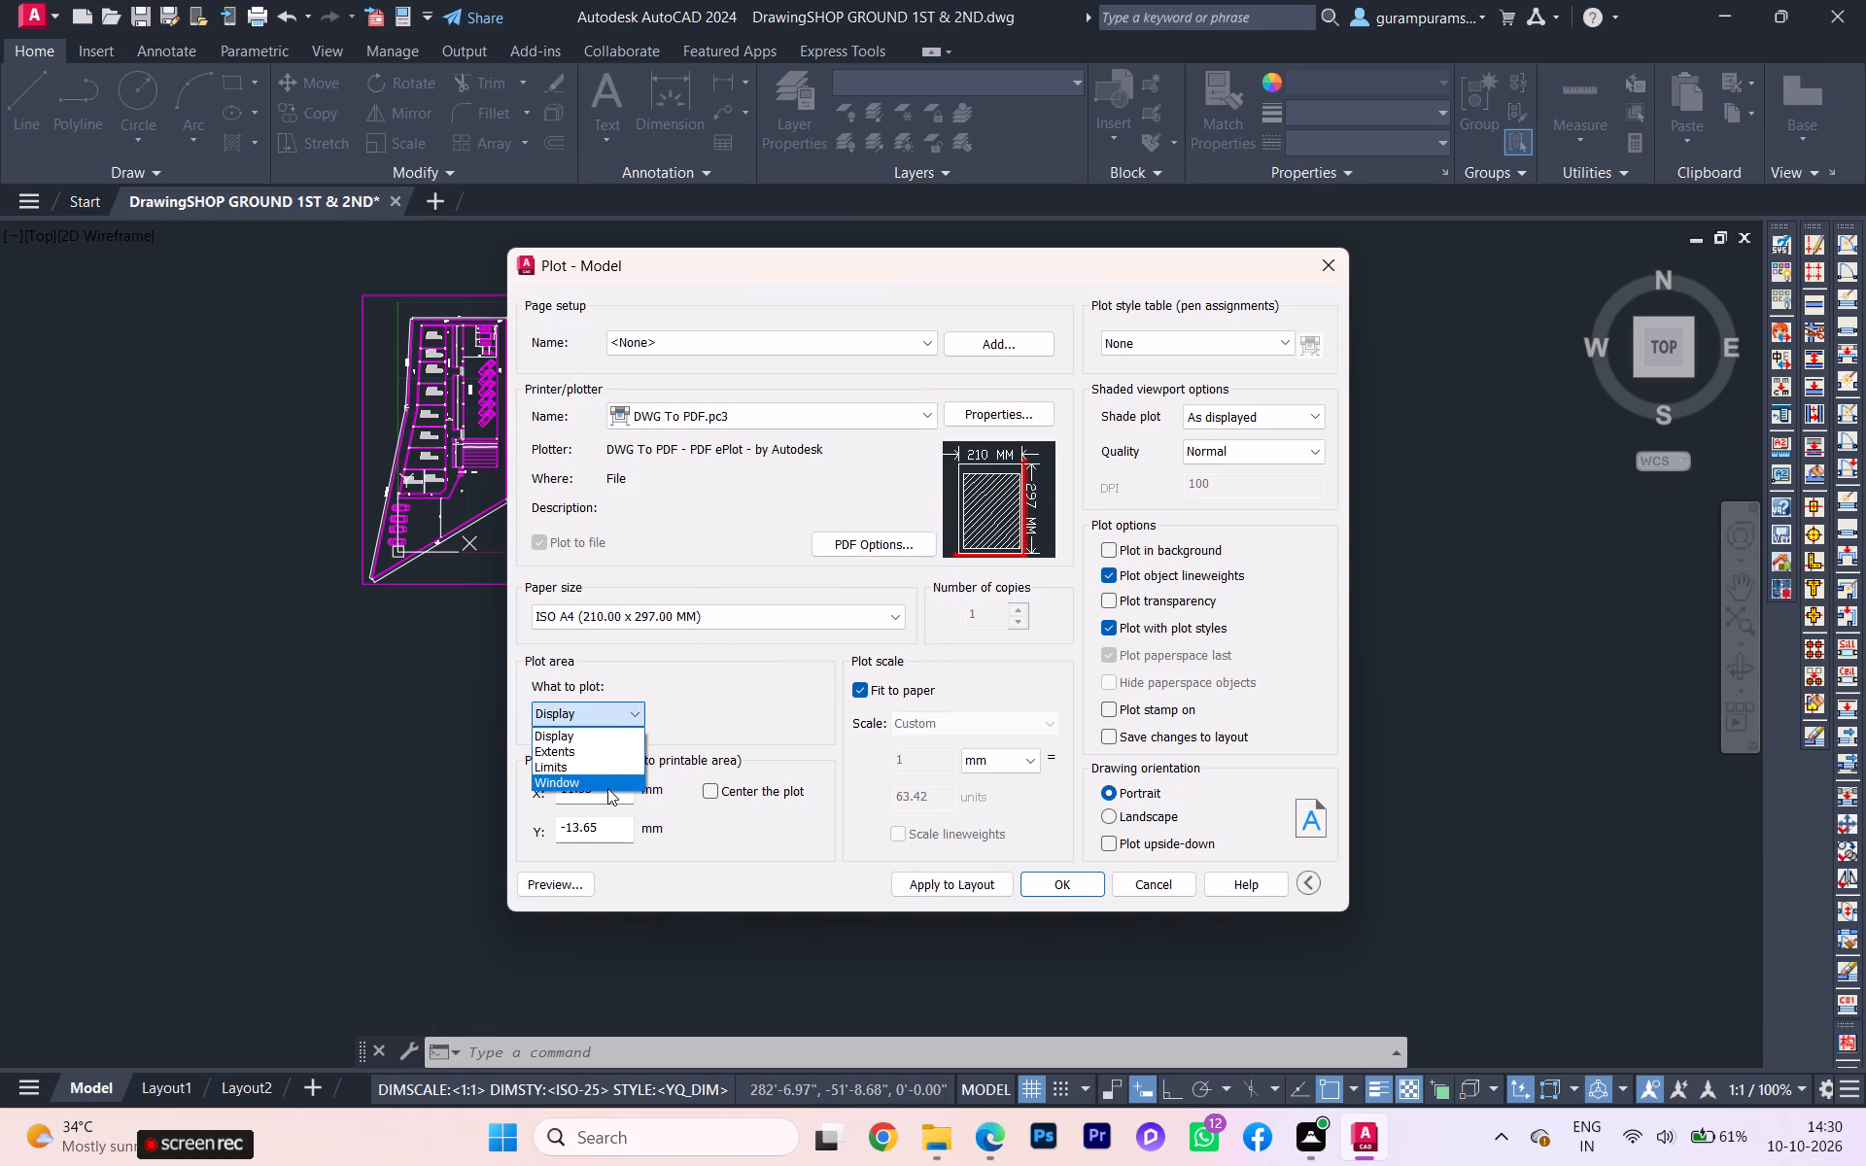
left_click(607, 788)
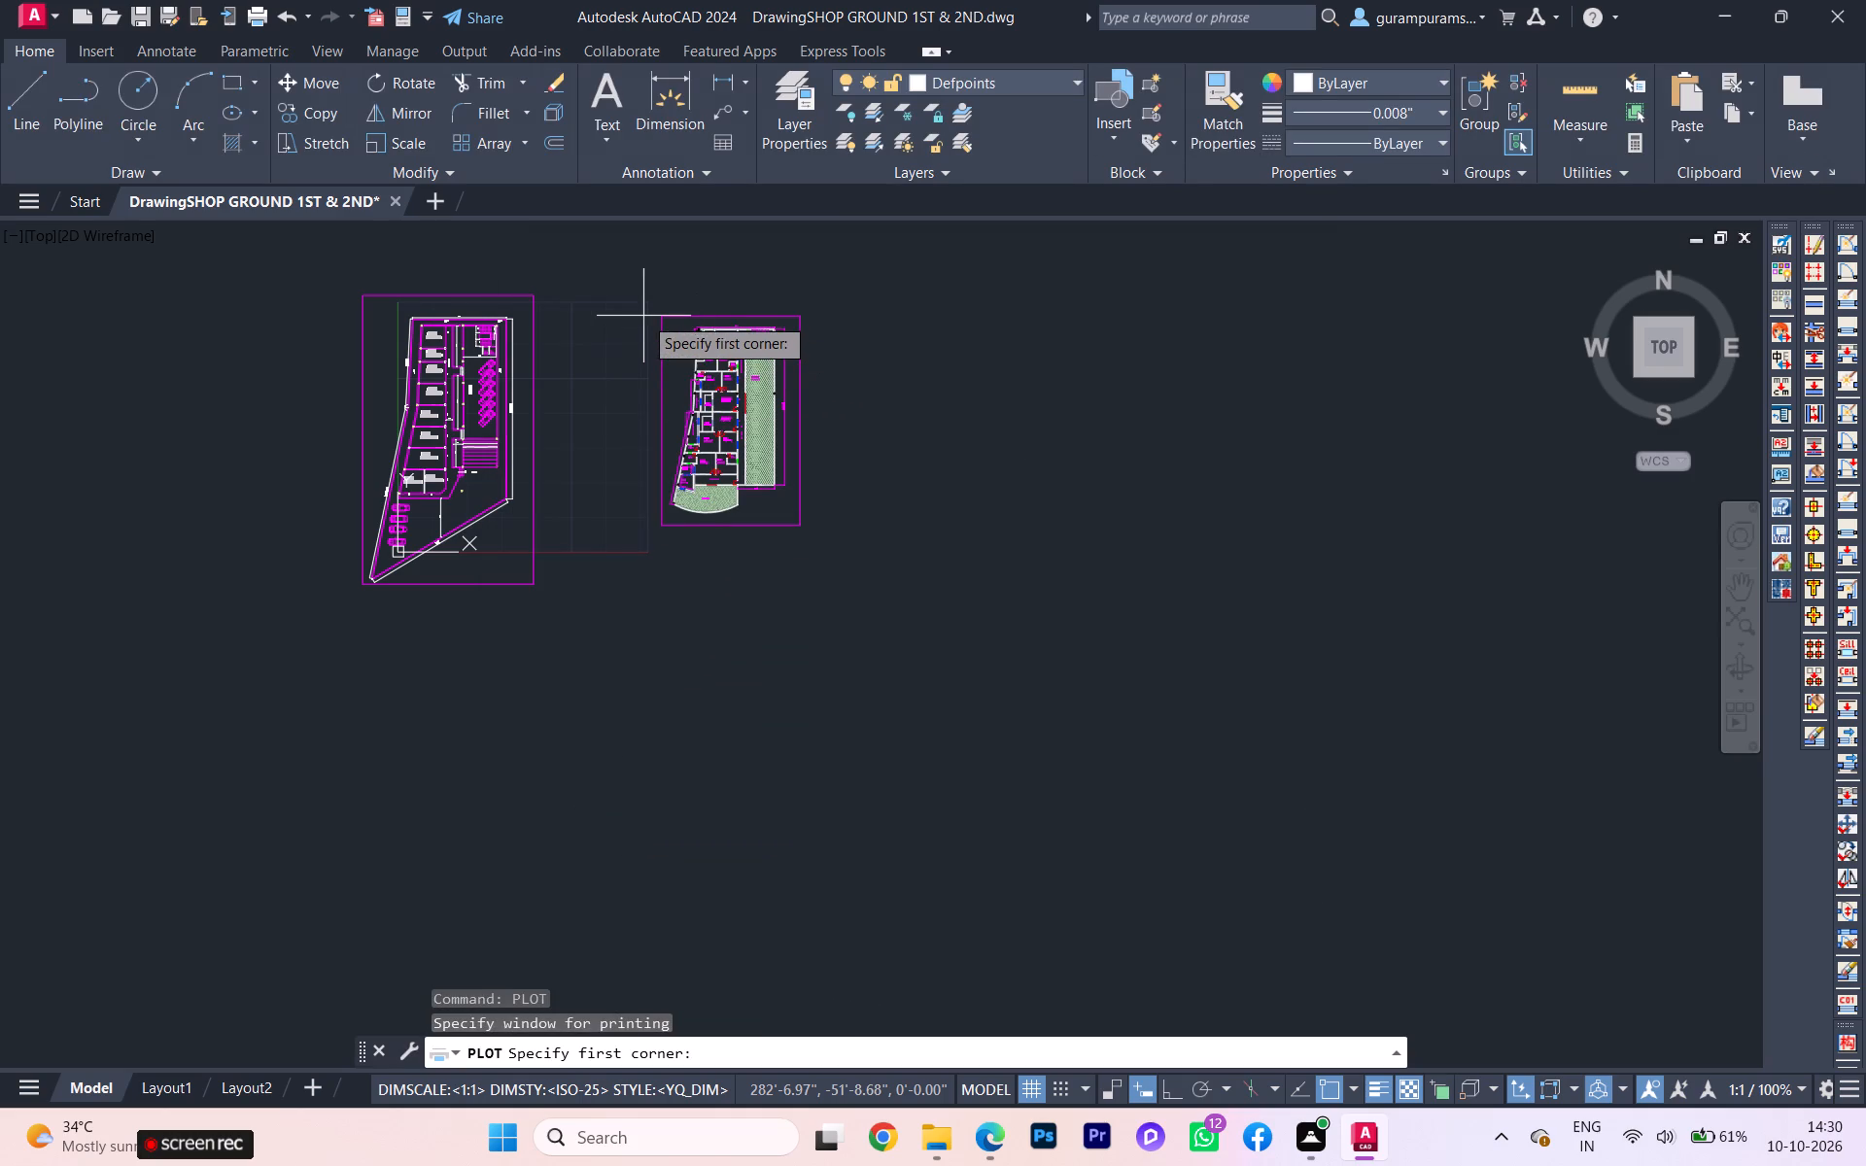
scroll(665, 323, "up", 2)
left_click(660, 307)
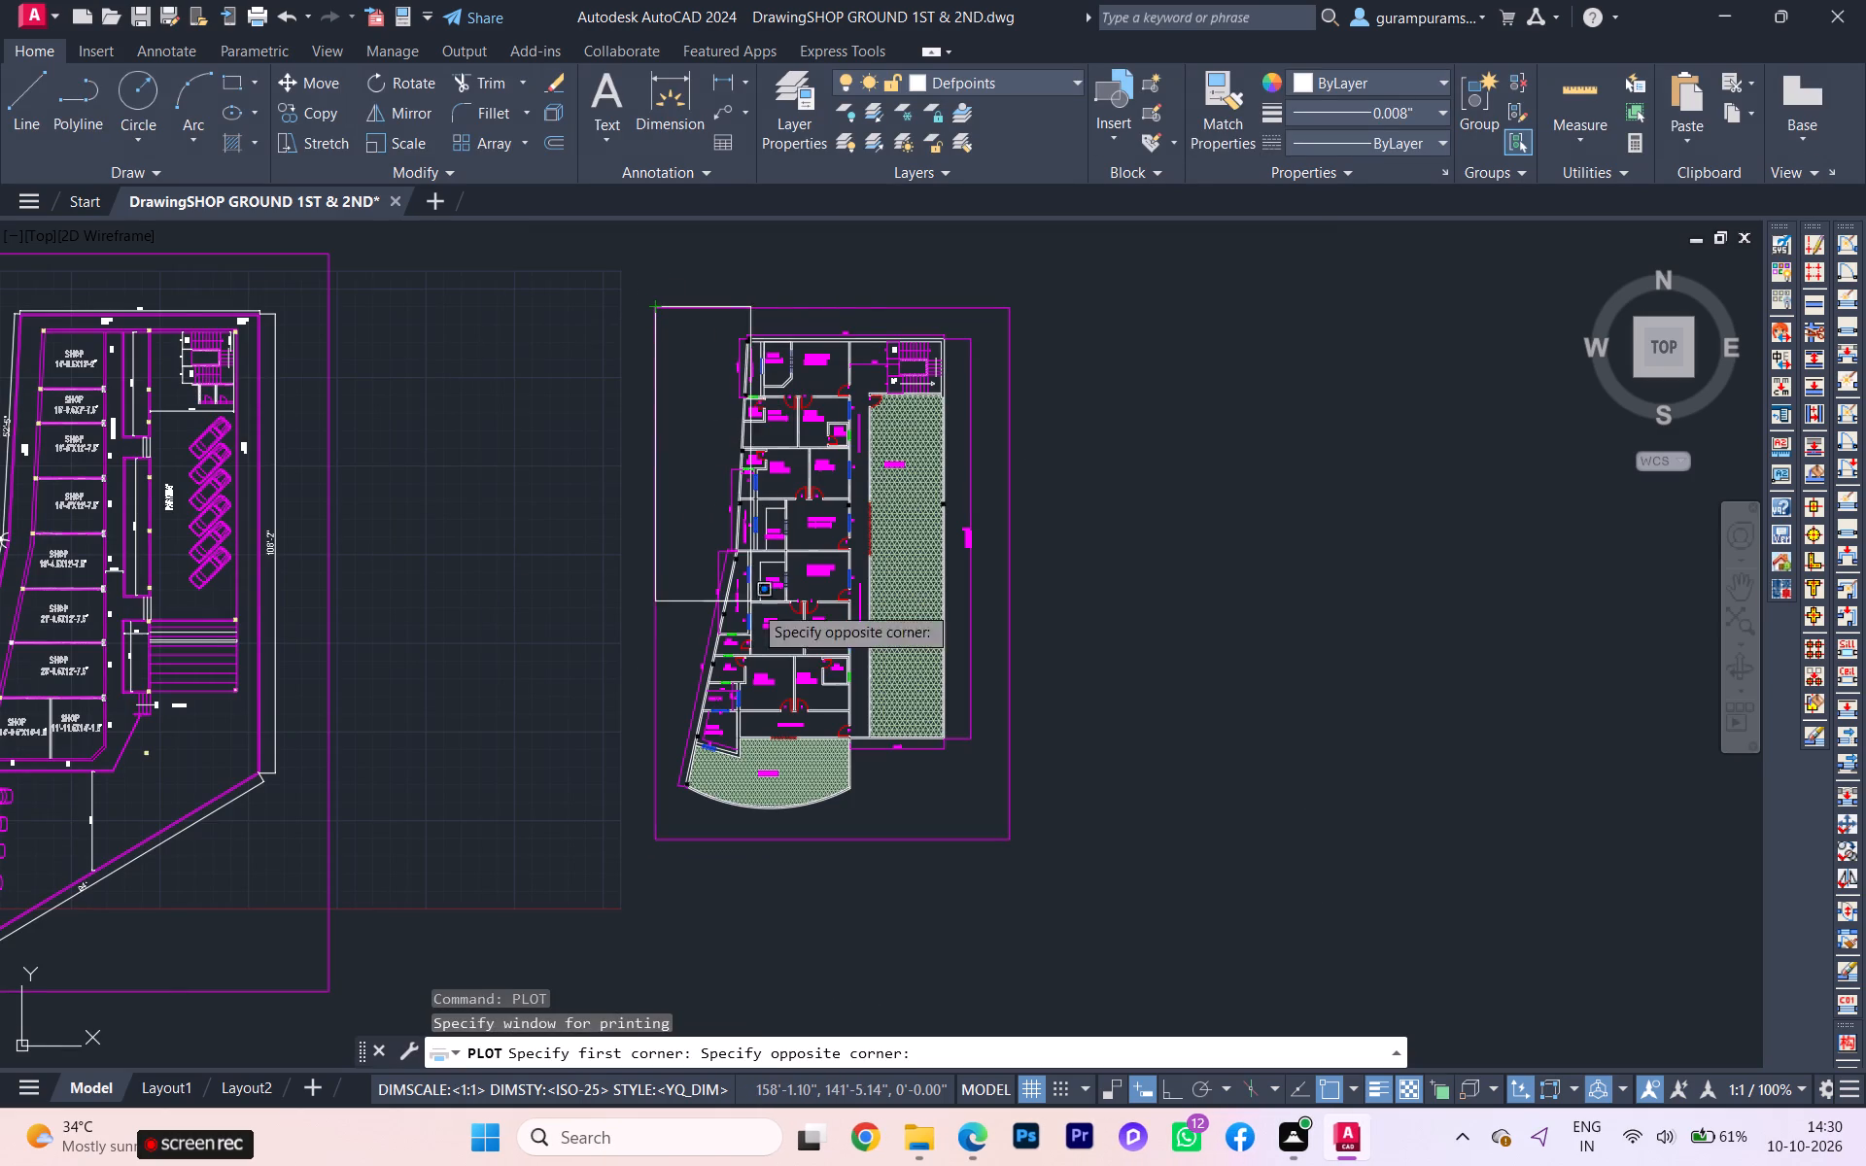
left_click(1007, 842)
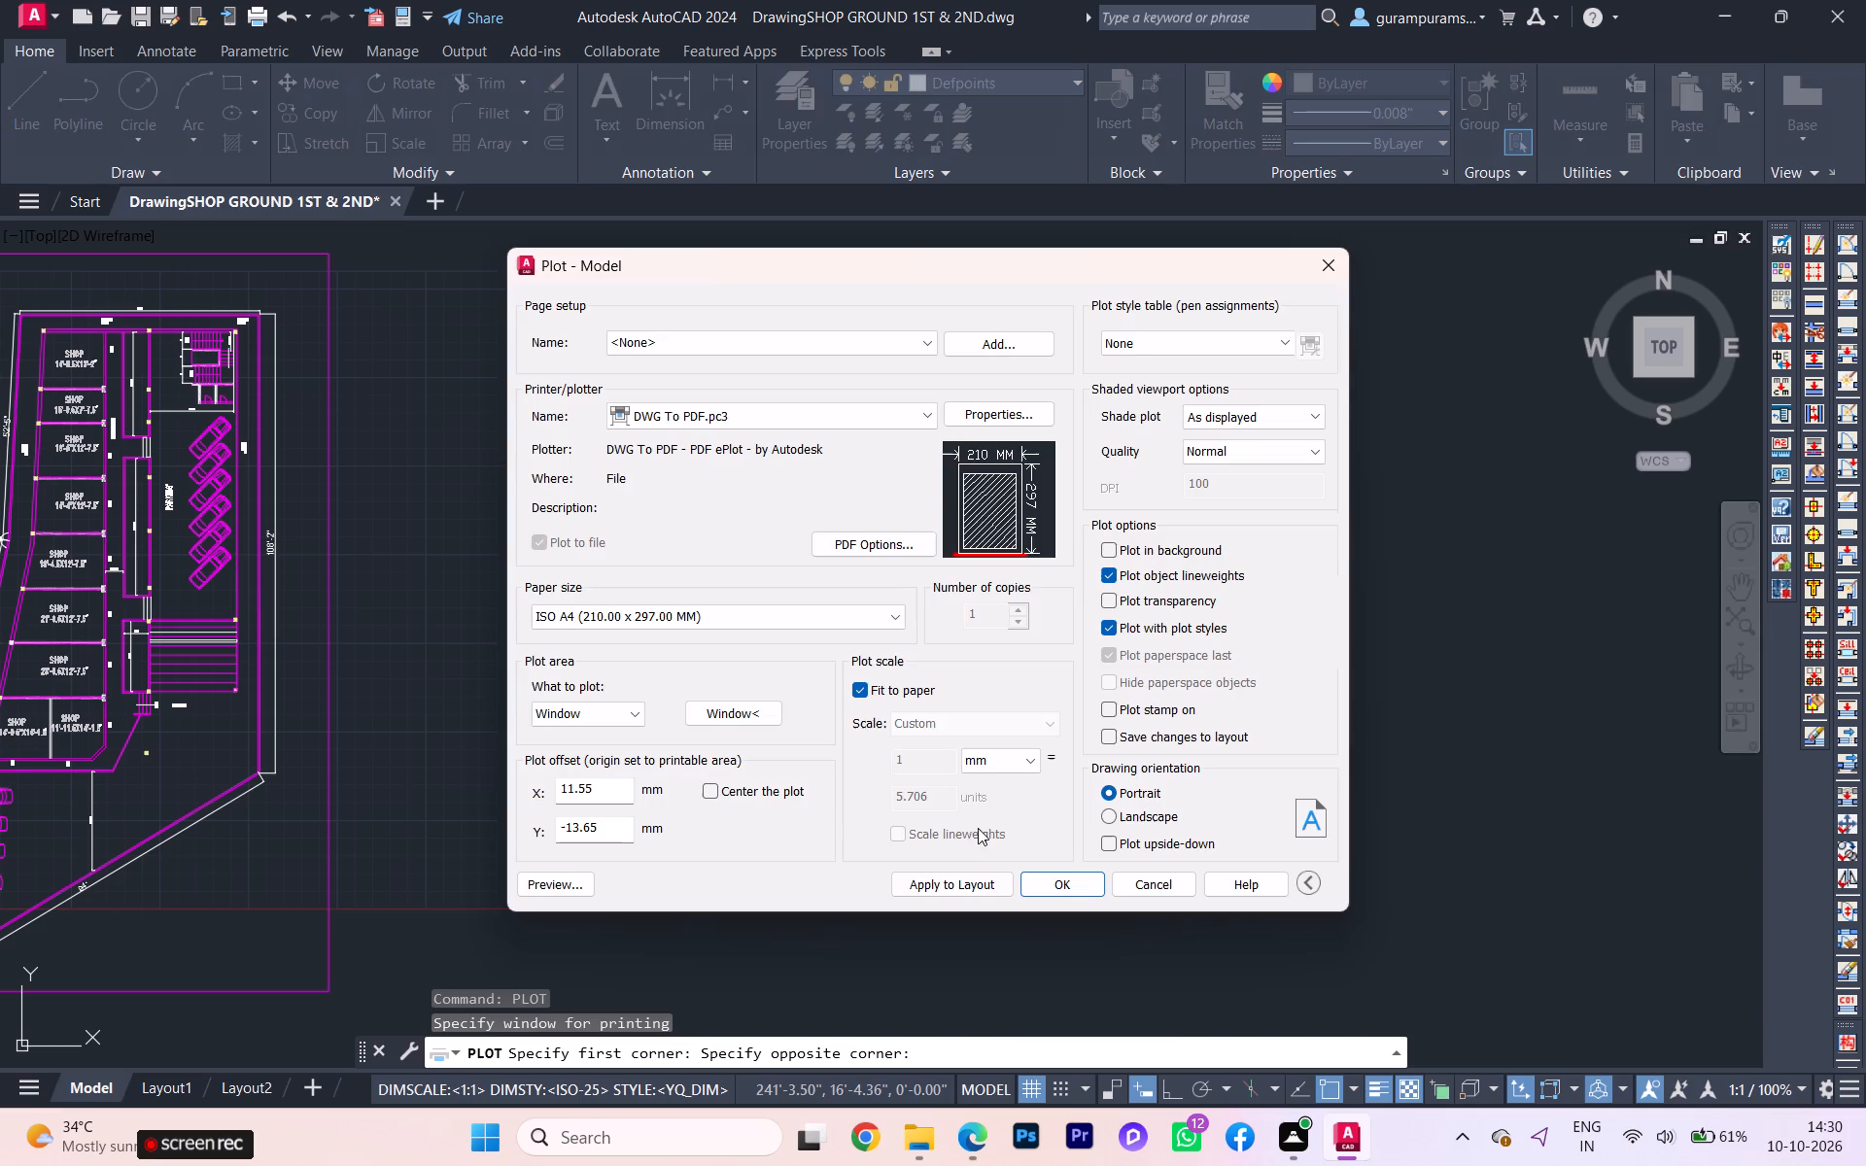
left_click(715, 784)
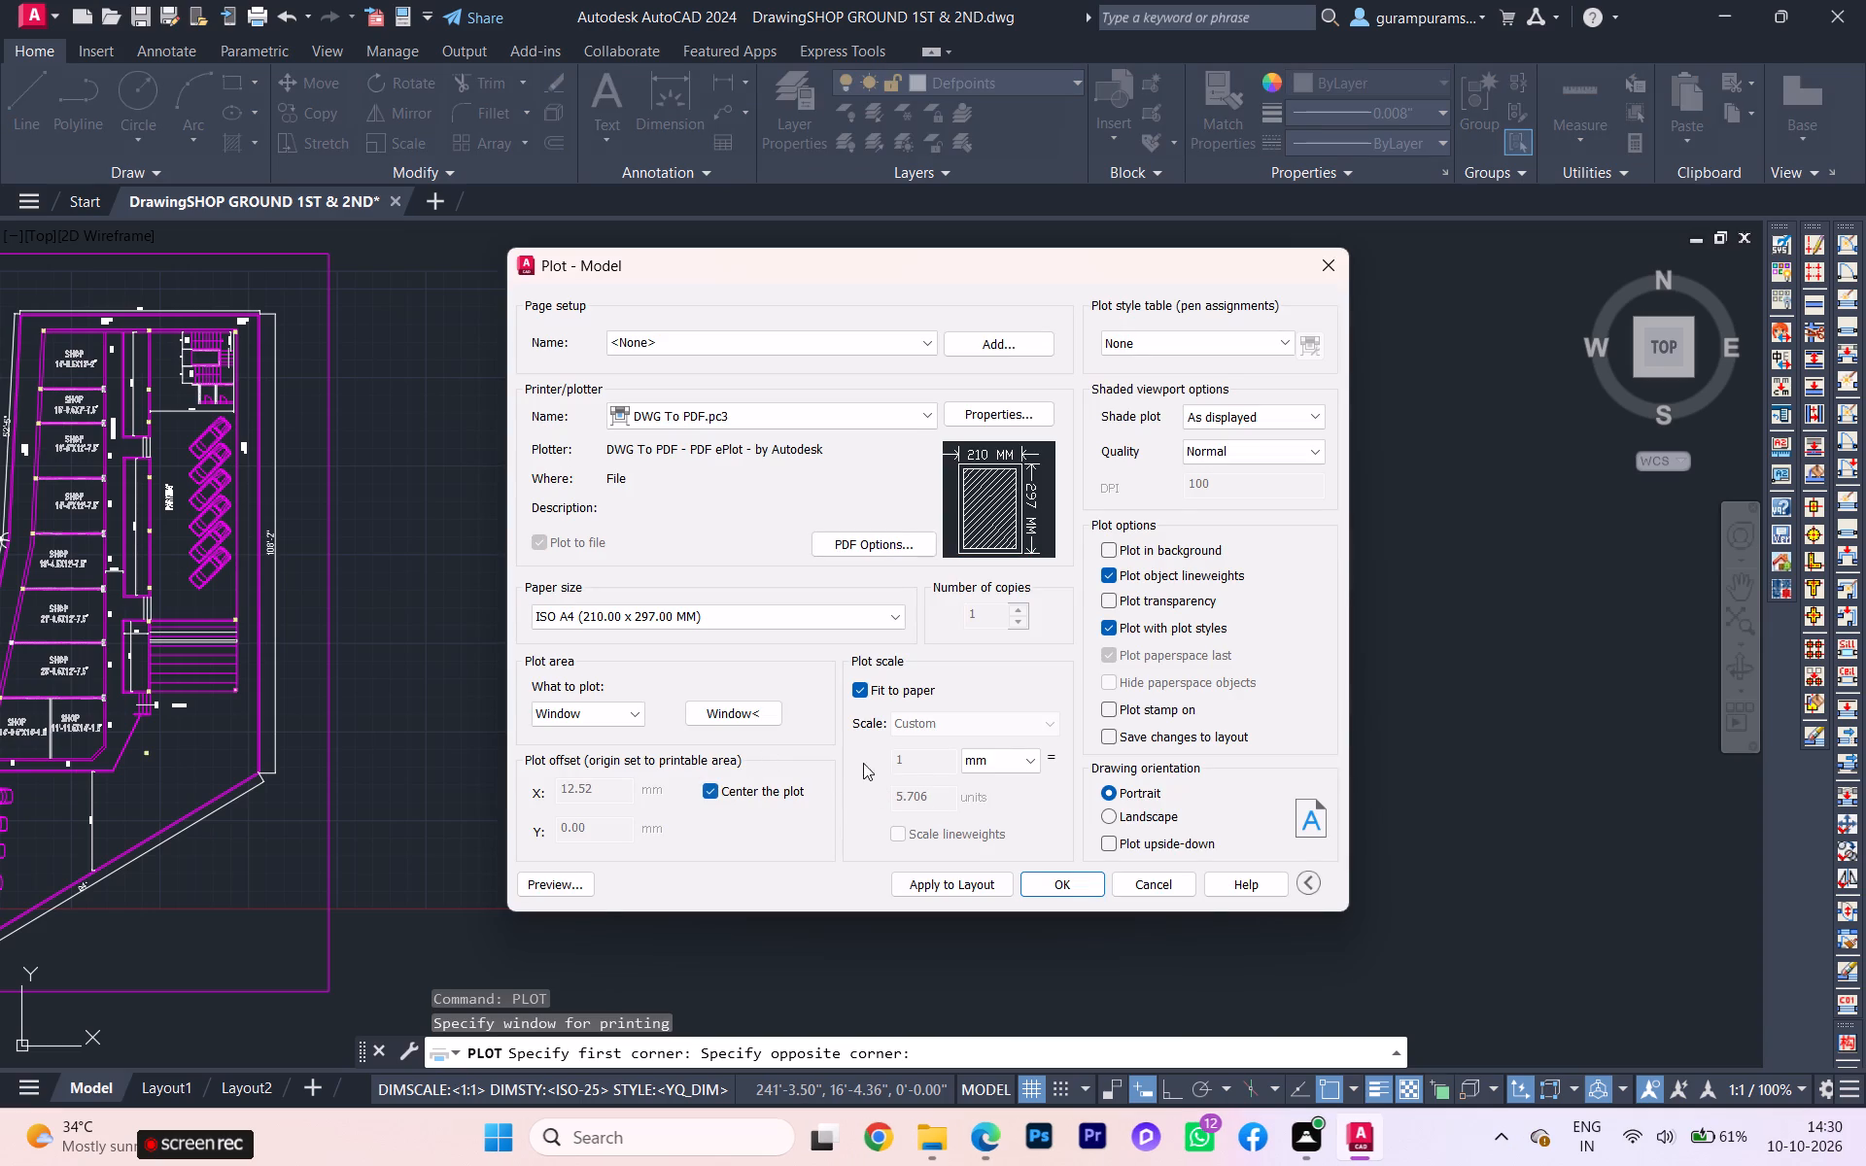
left_click(1008, 758)
left_click(1000, 766)
left_click(1000, 767)
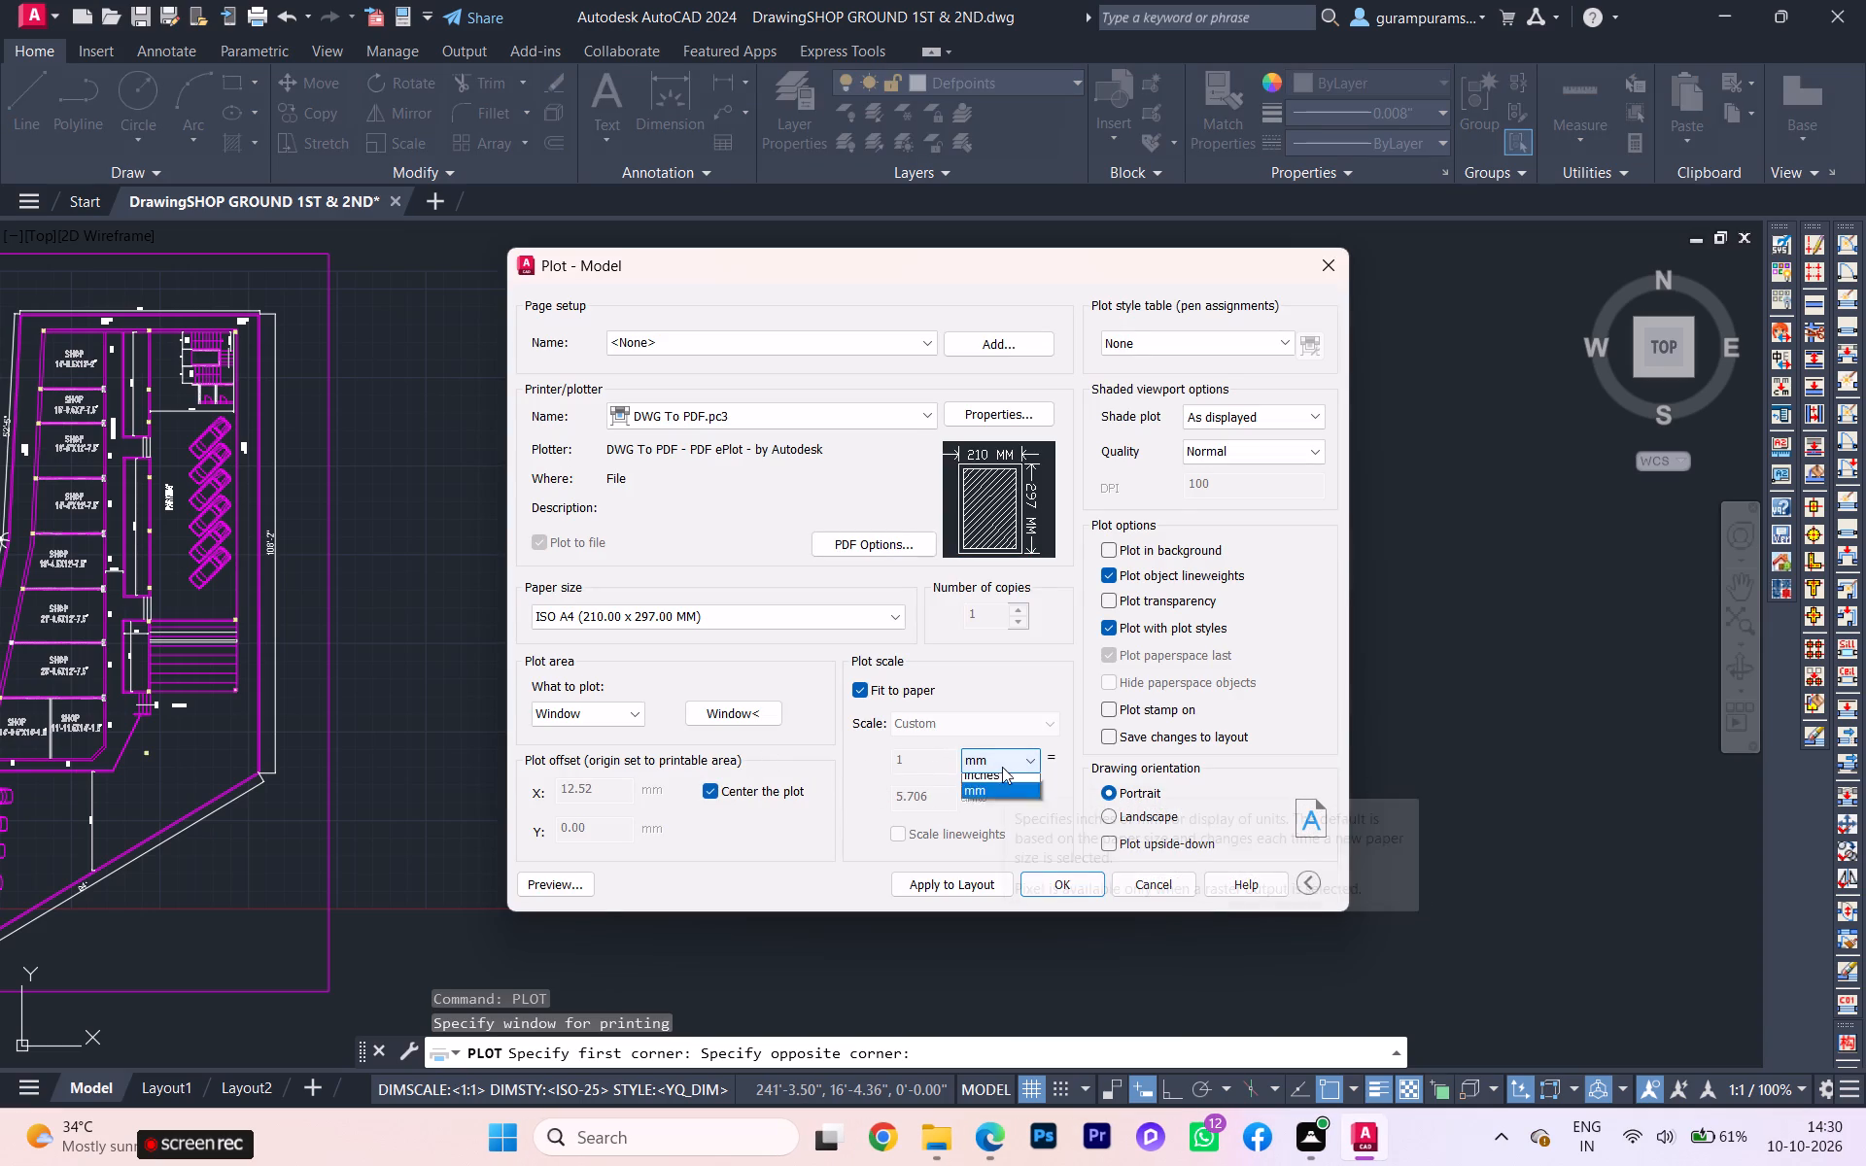
left_click(998, 784)
Preview the floor plan plot, examine the walls and room labels up close, and leave without plotting.
left_click(584, 891)
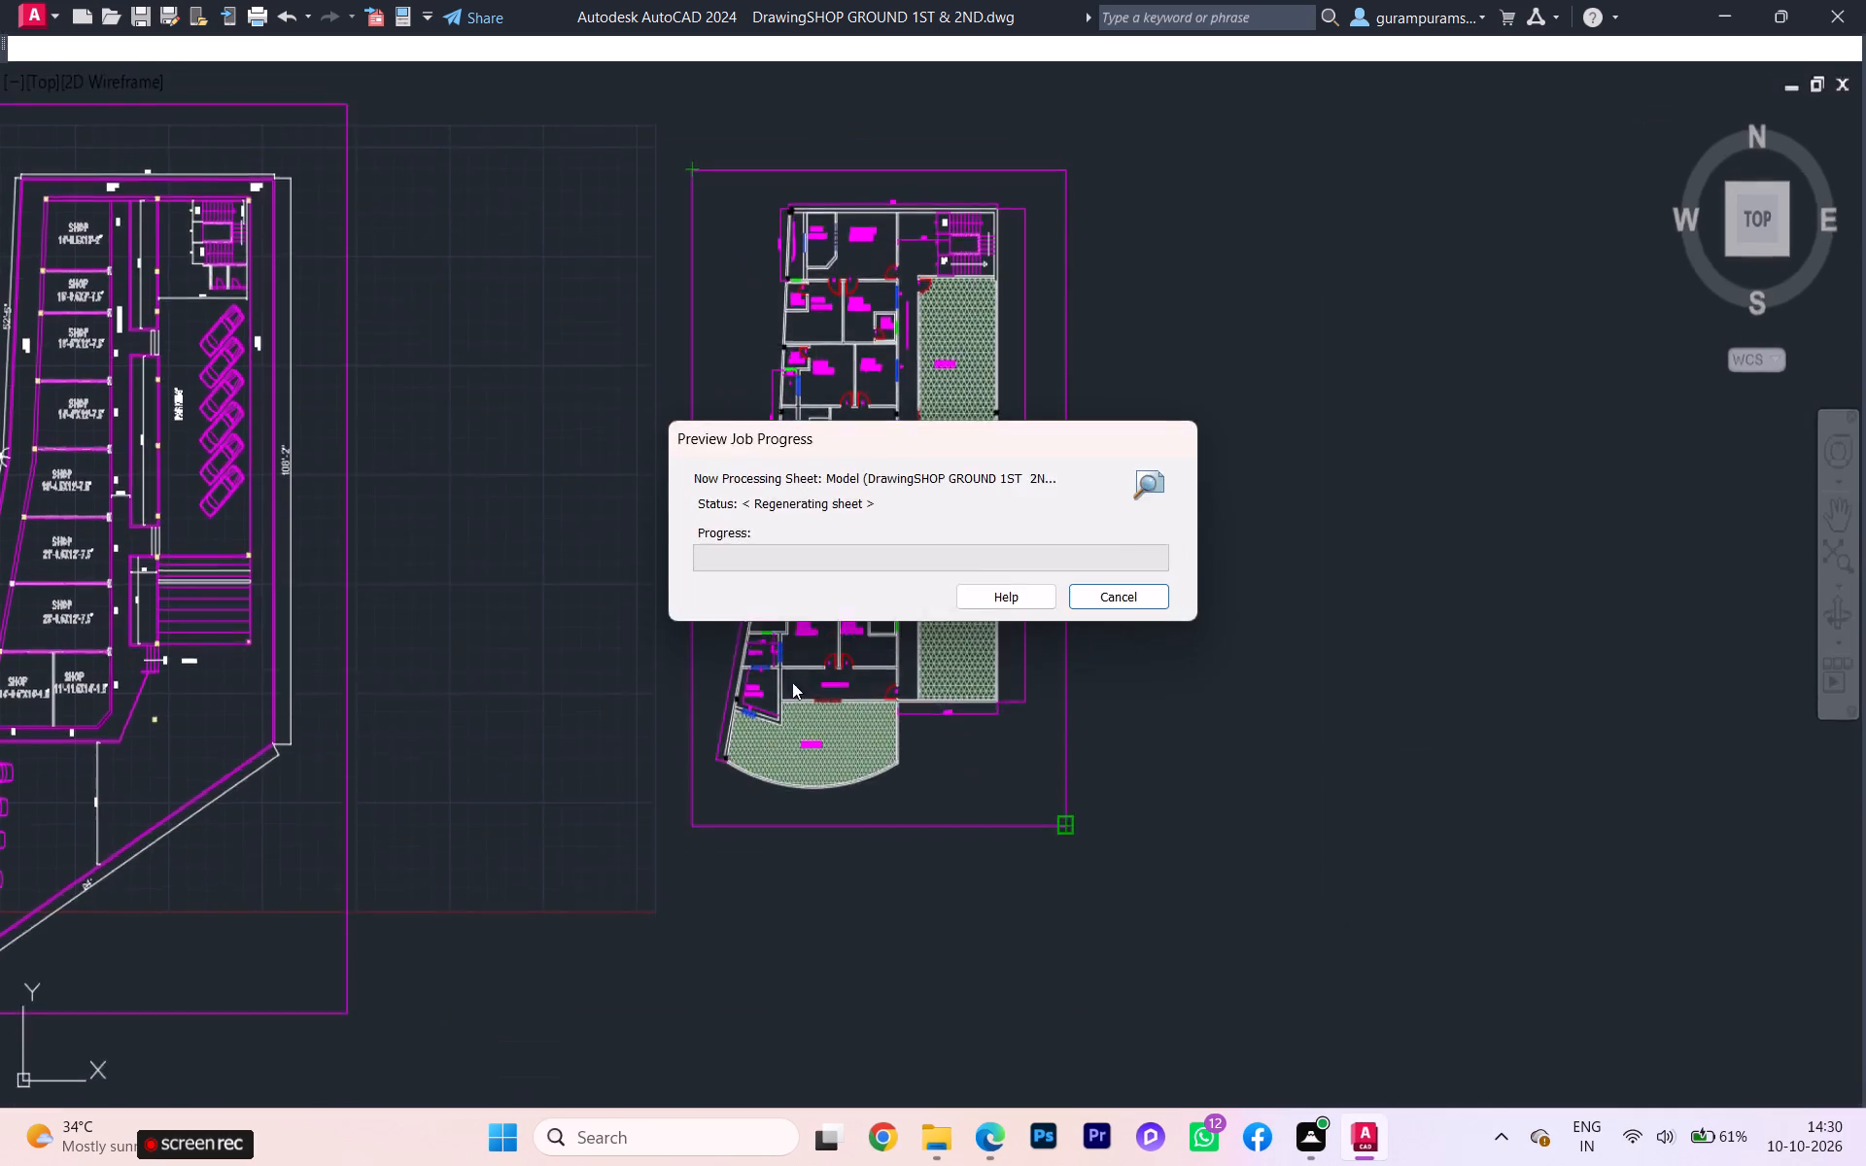
scroll(901, 567, "up", 3)
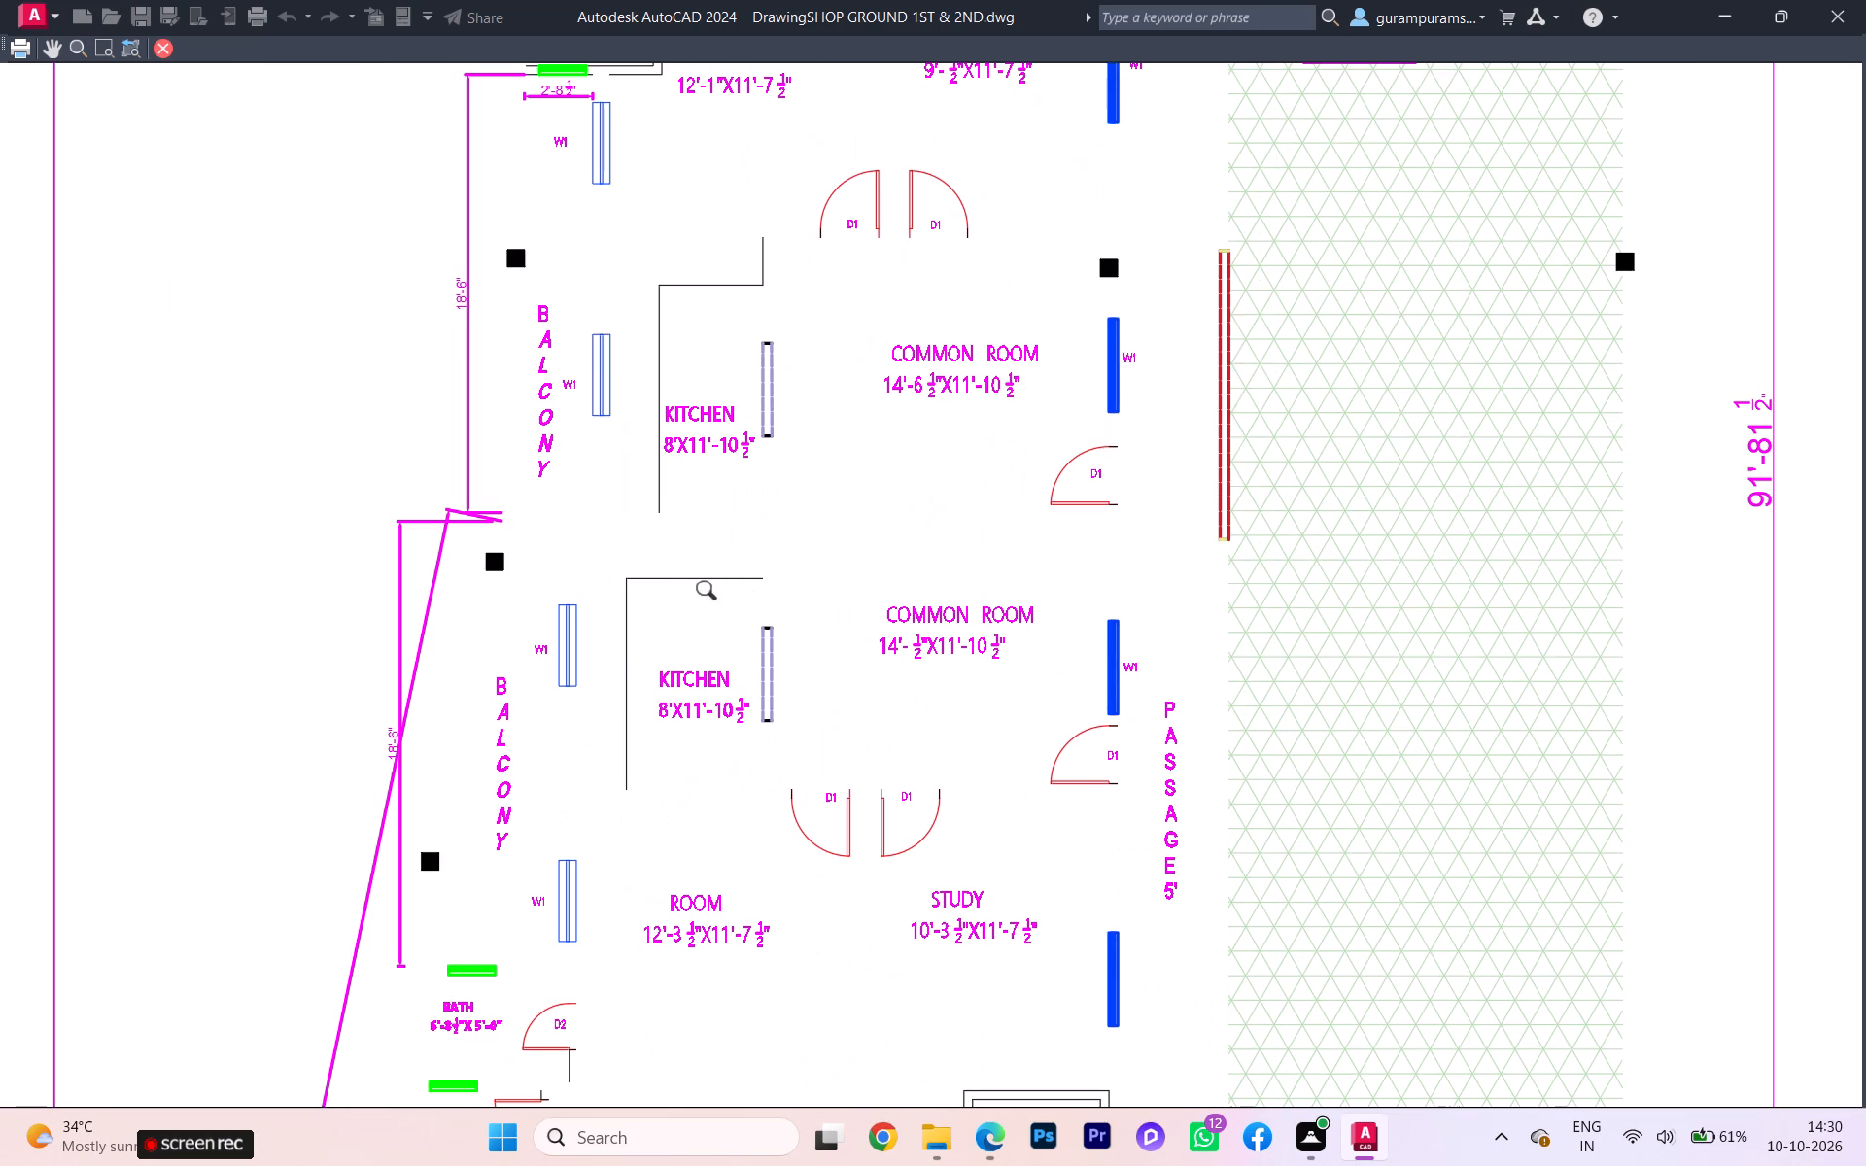
scroll(685, 607, "down", 1)
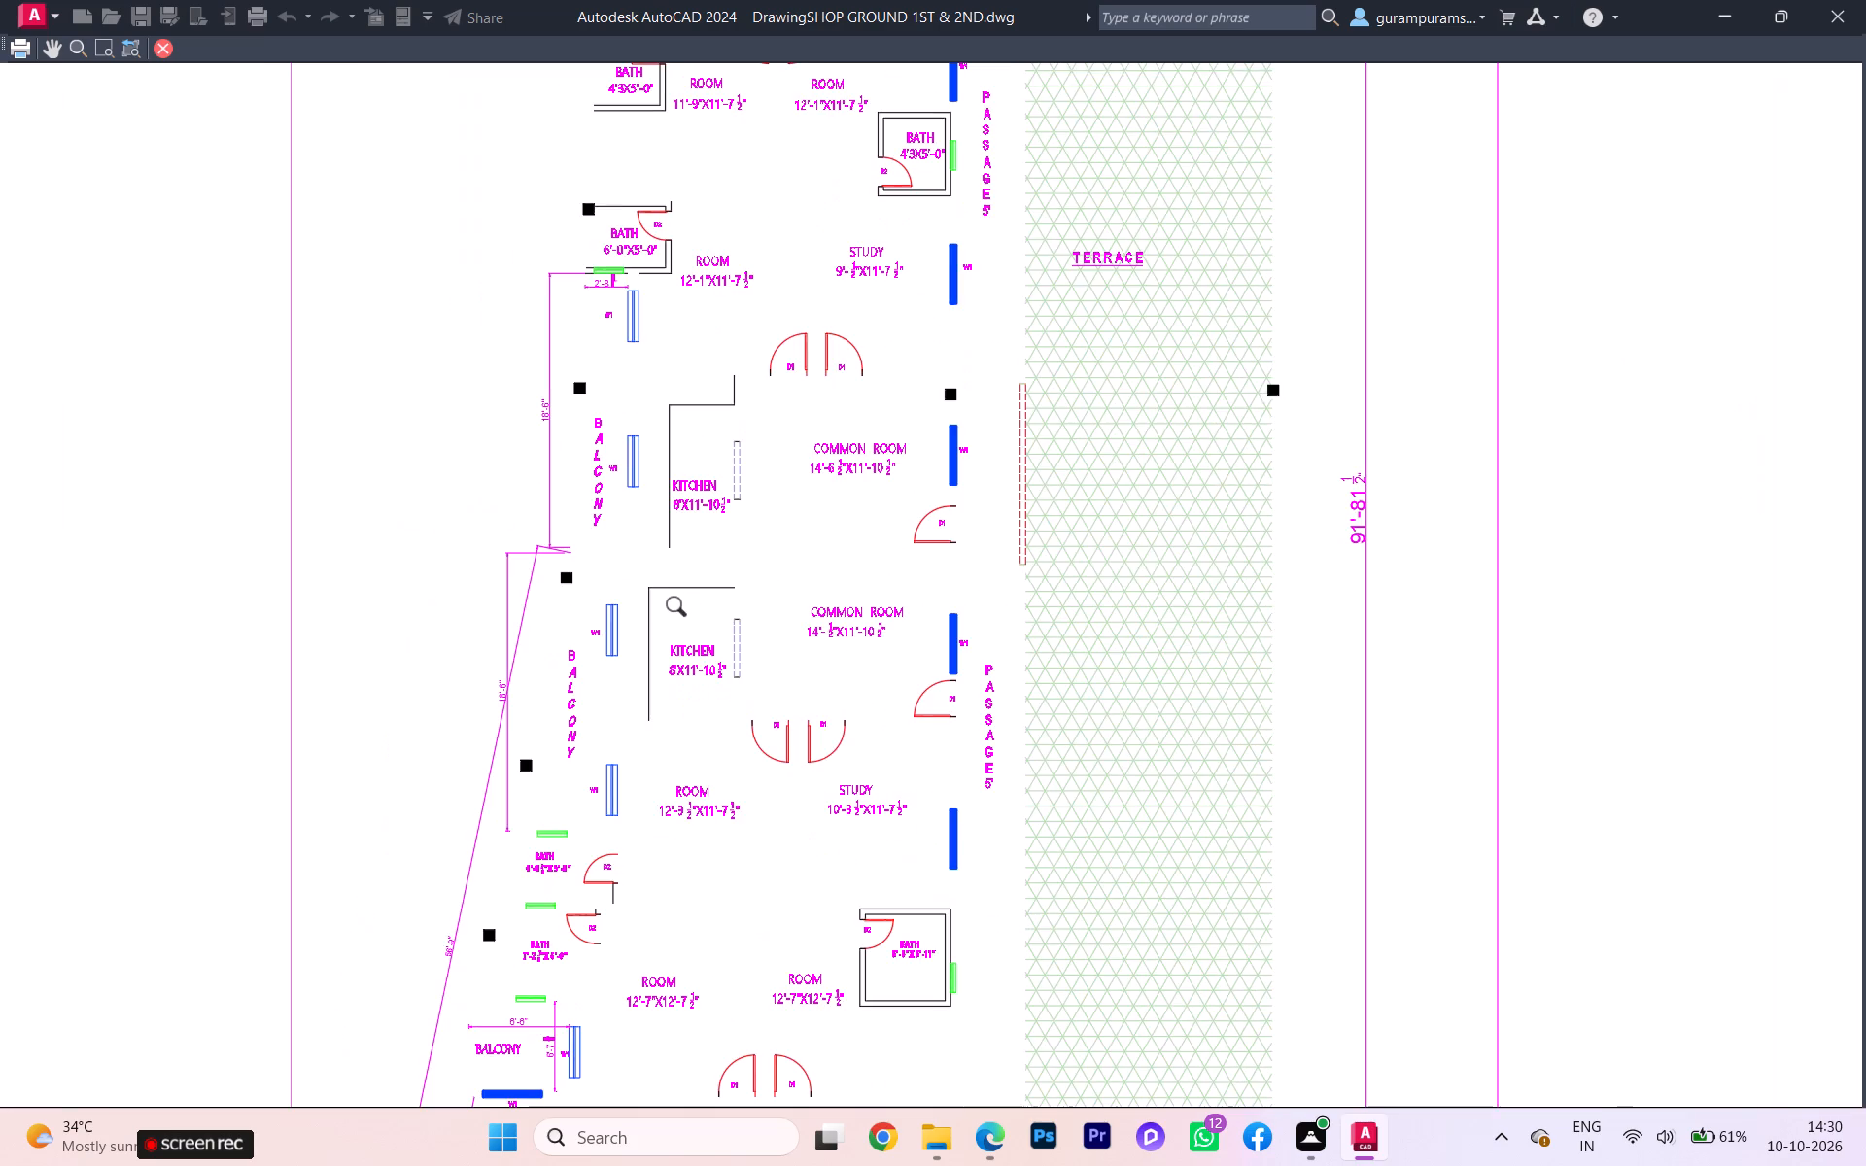
scroll(673, 622, "down", 3)
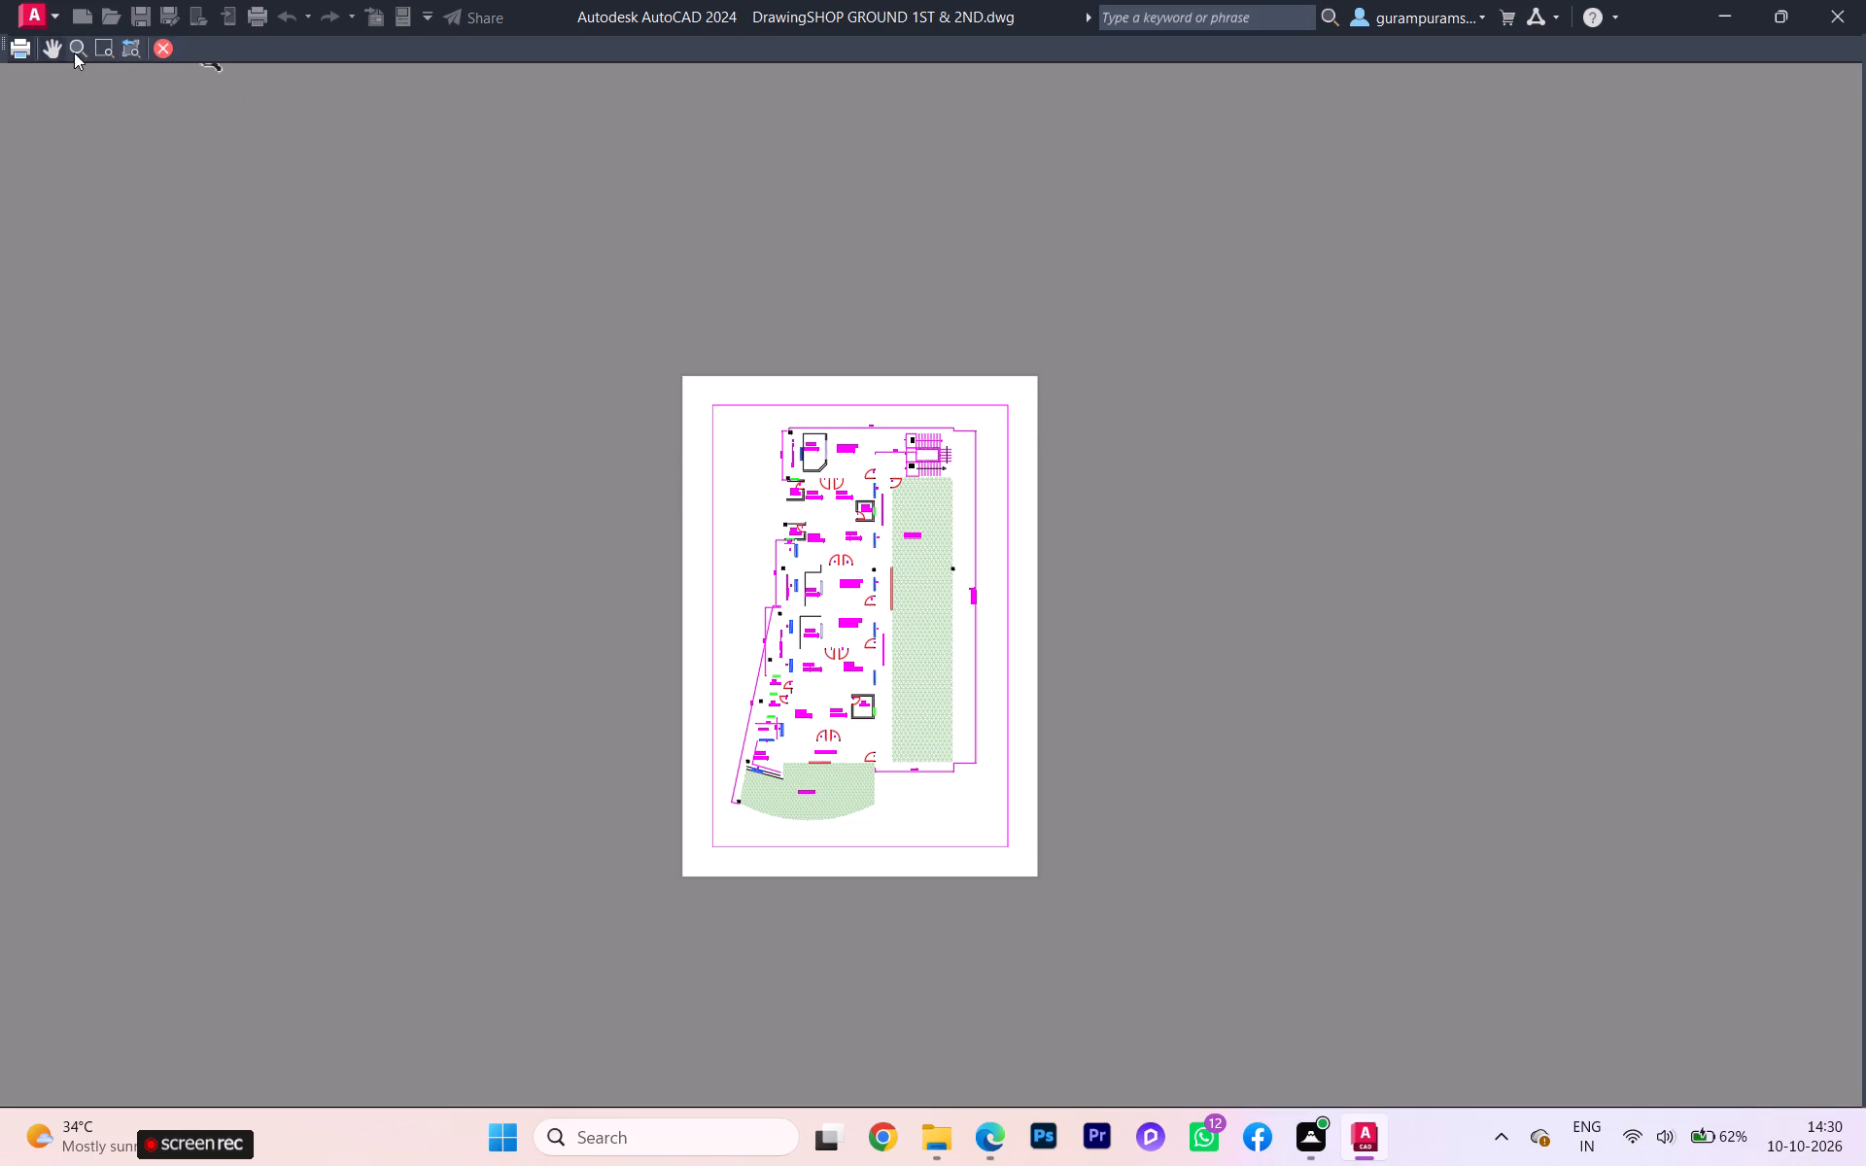
key("Escape")
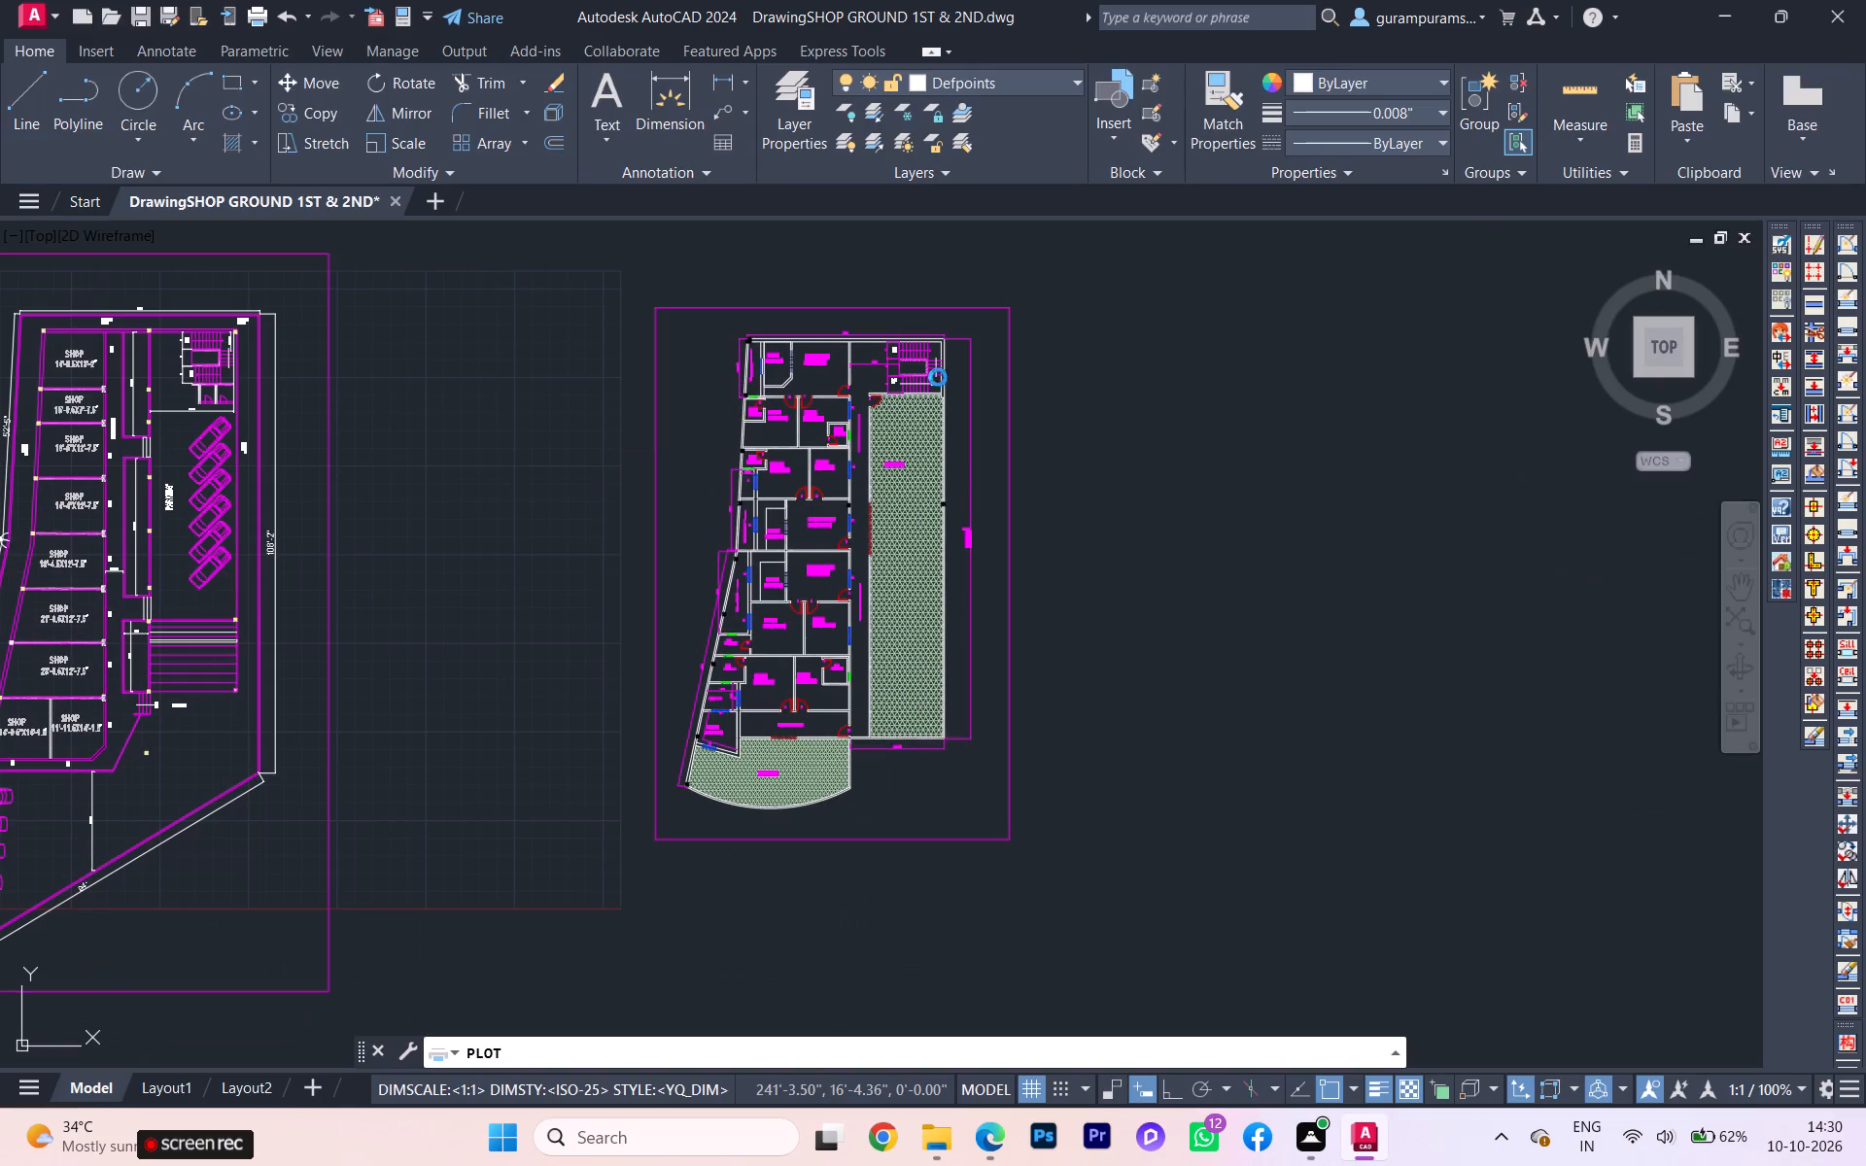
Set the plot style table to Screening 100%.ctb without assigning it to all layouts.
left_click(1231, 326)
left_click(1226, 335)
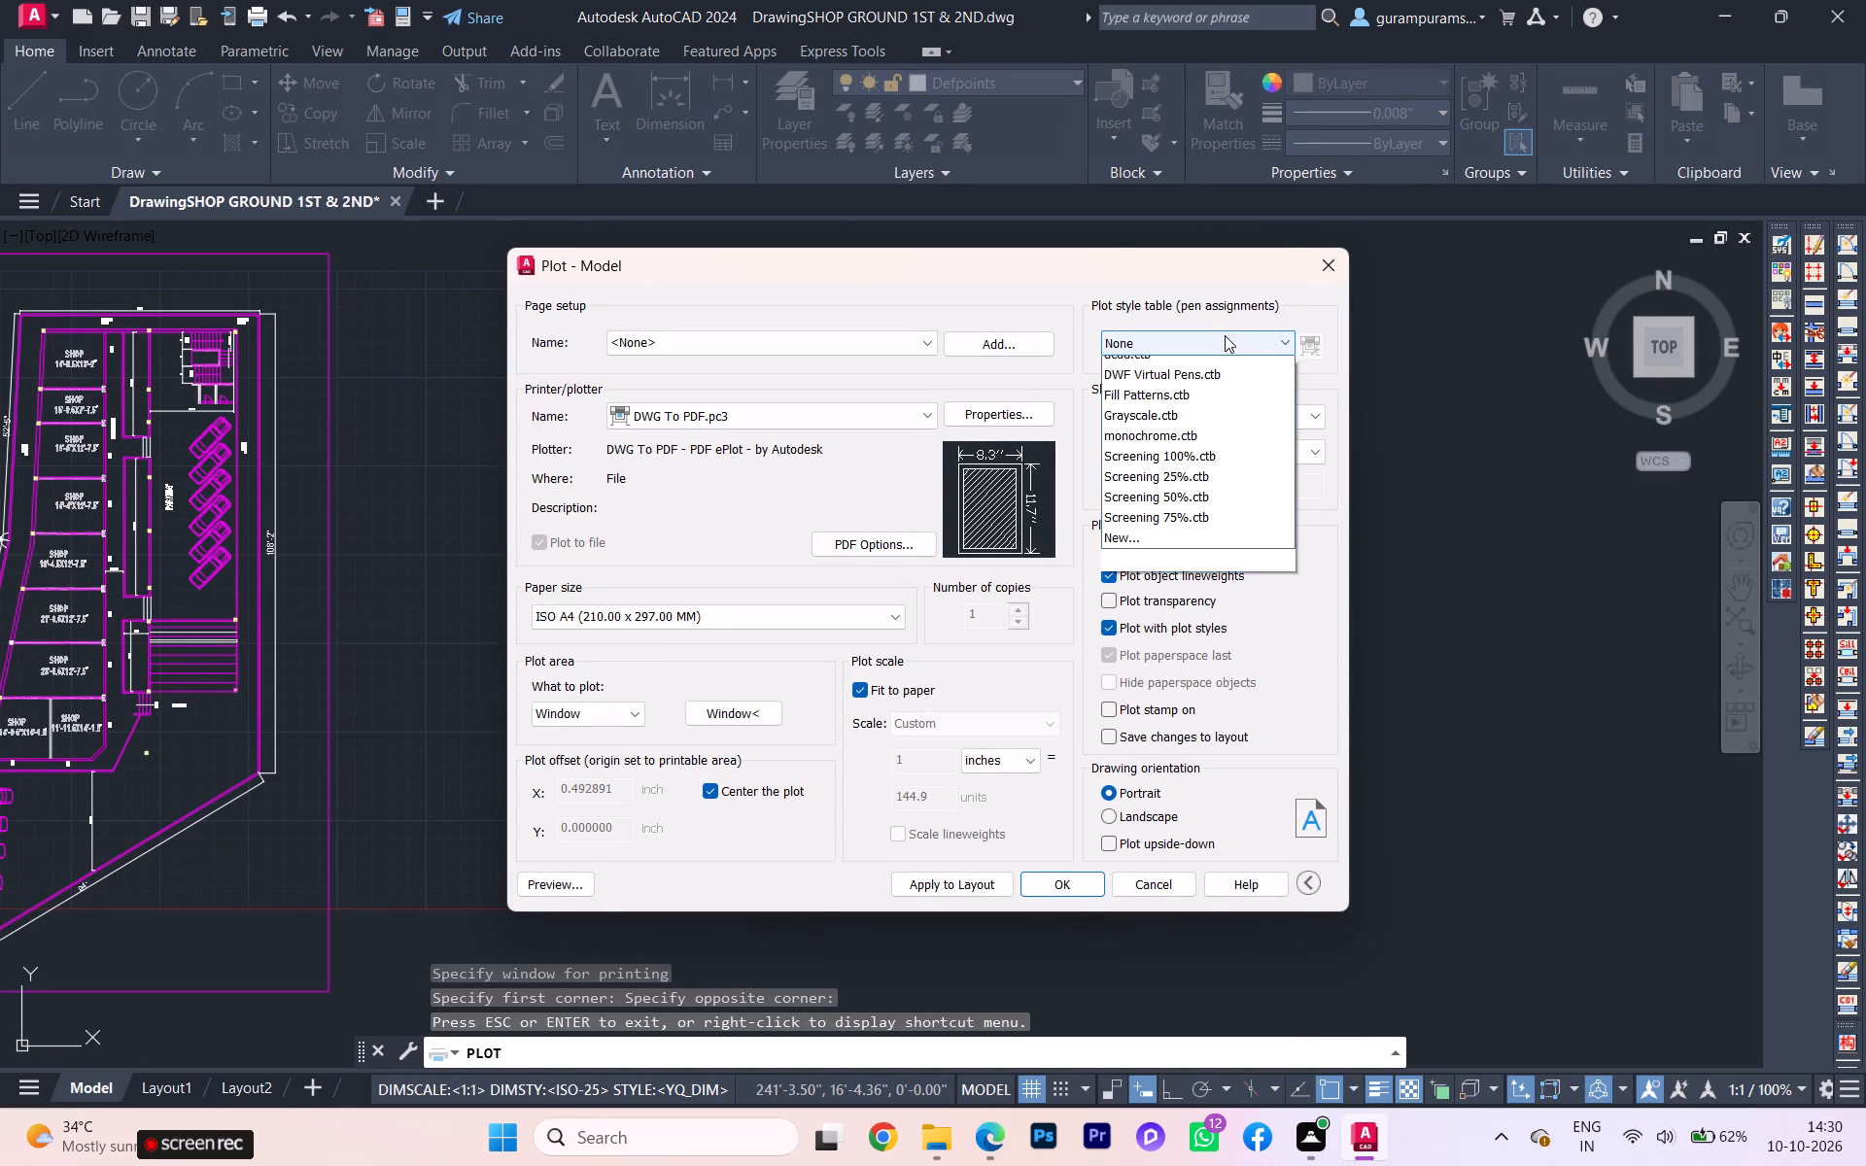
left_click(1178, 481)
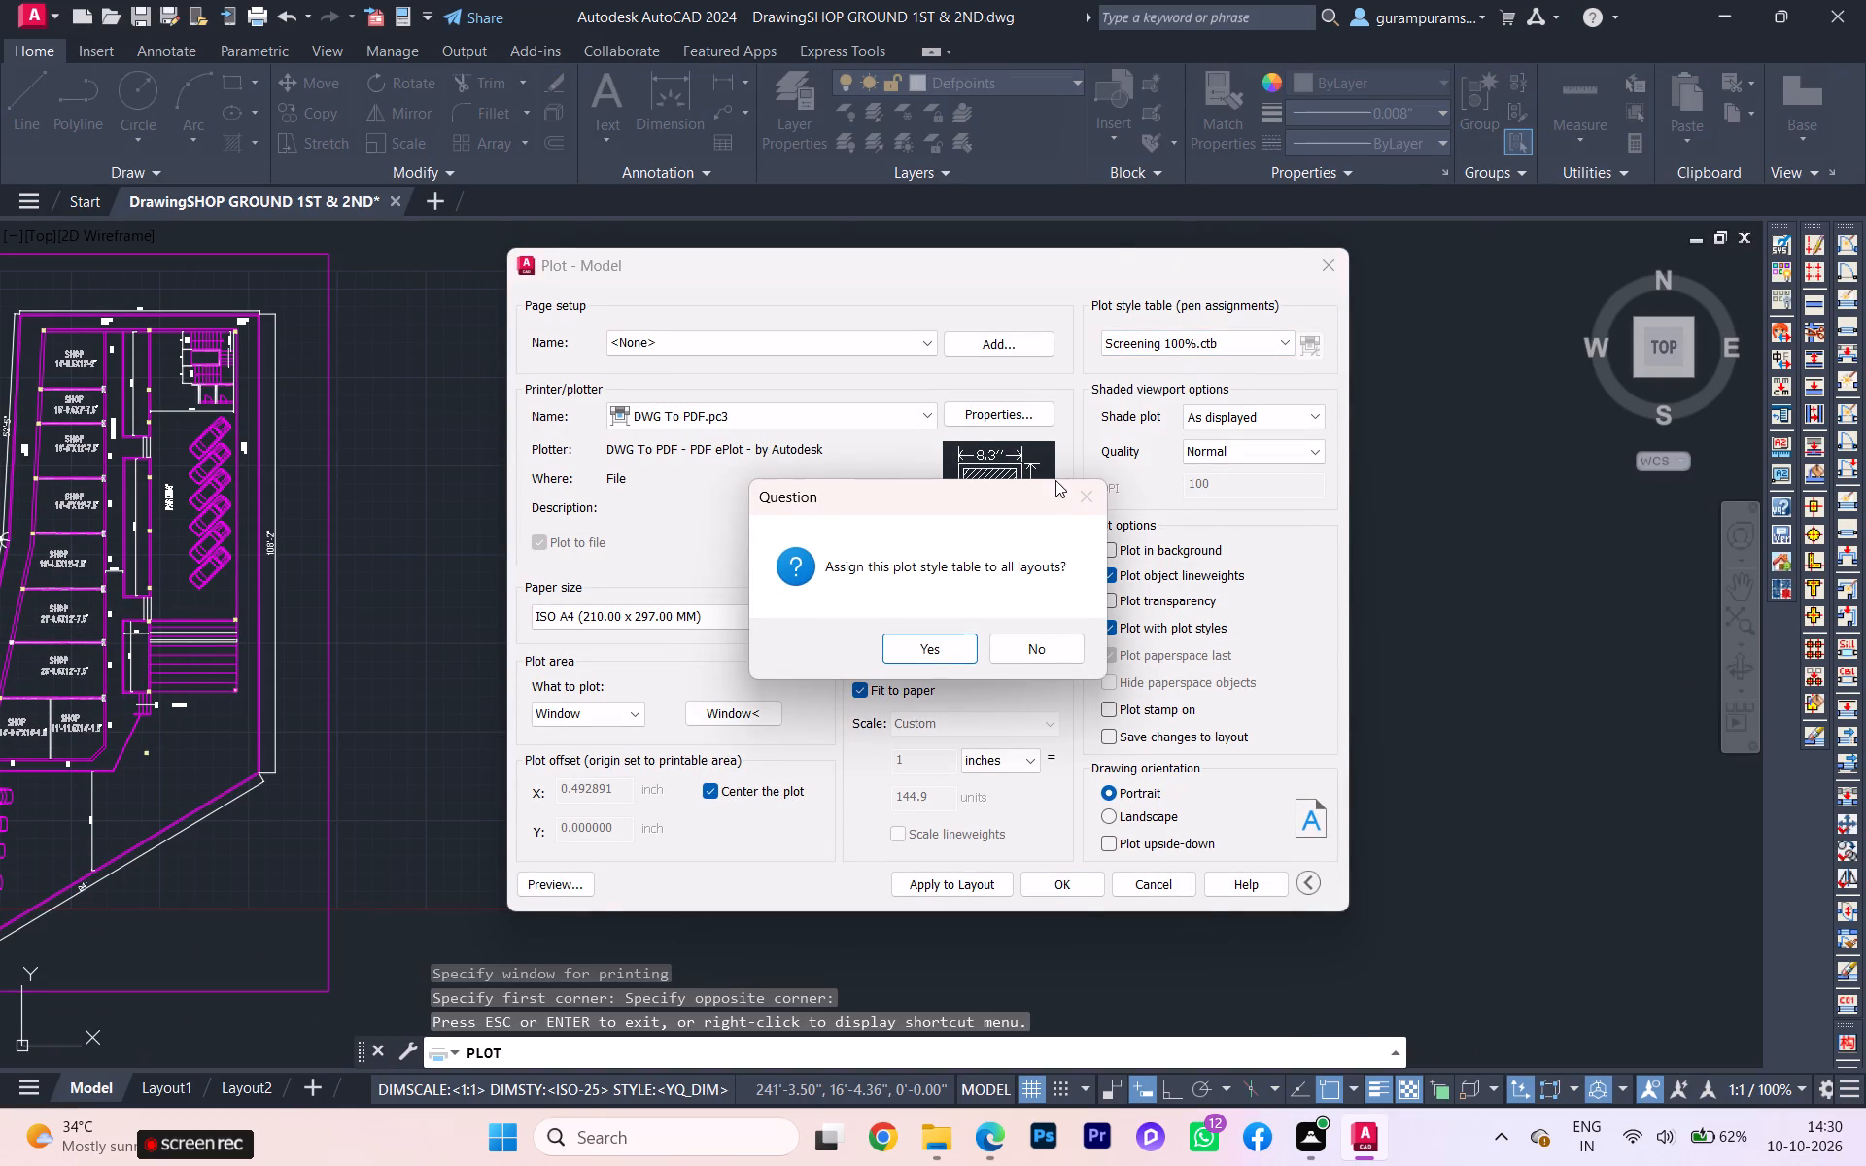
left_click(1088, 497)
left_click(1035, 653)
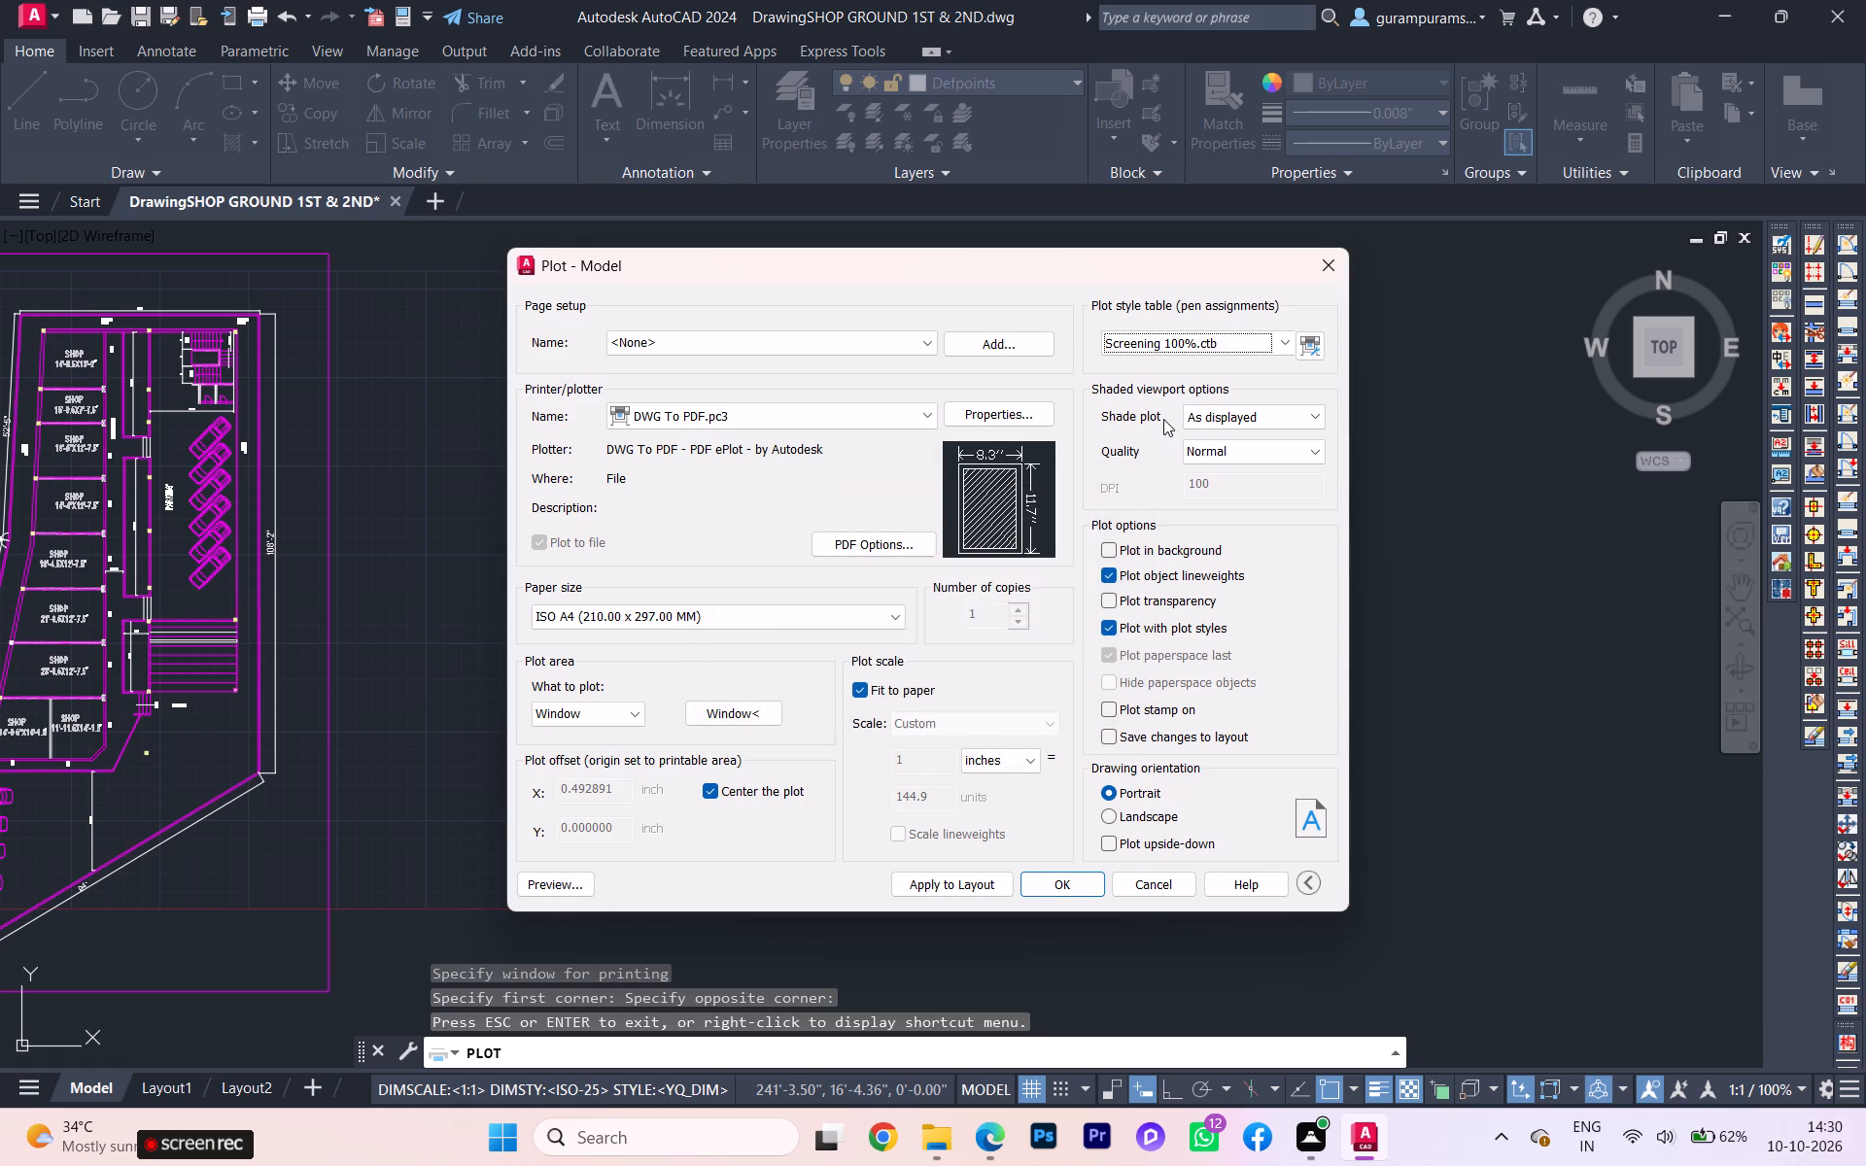
Set the plot style table to monochrome.ctb and assign it to all layouts.
left_click(1201, 344)
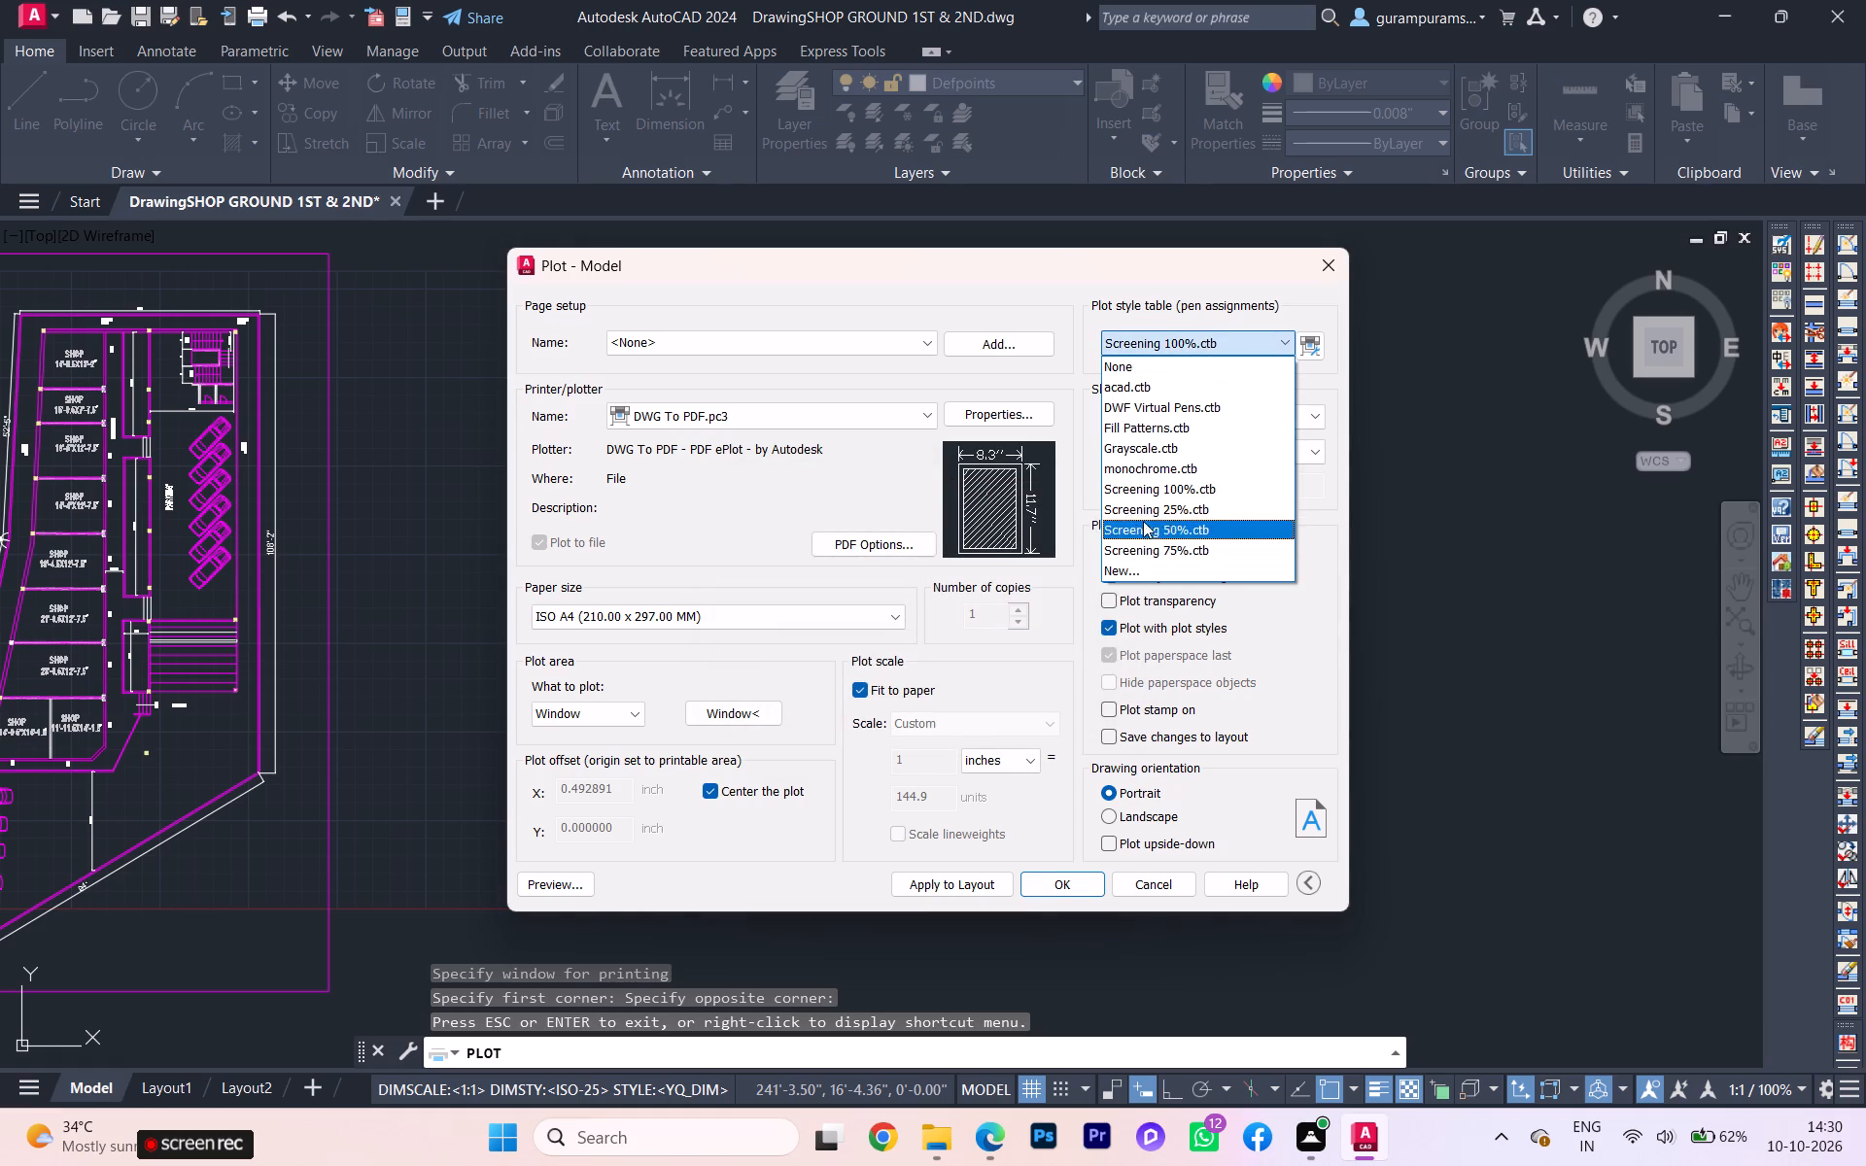
left_click(1144, 463)
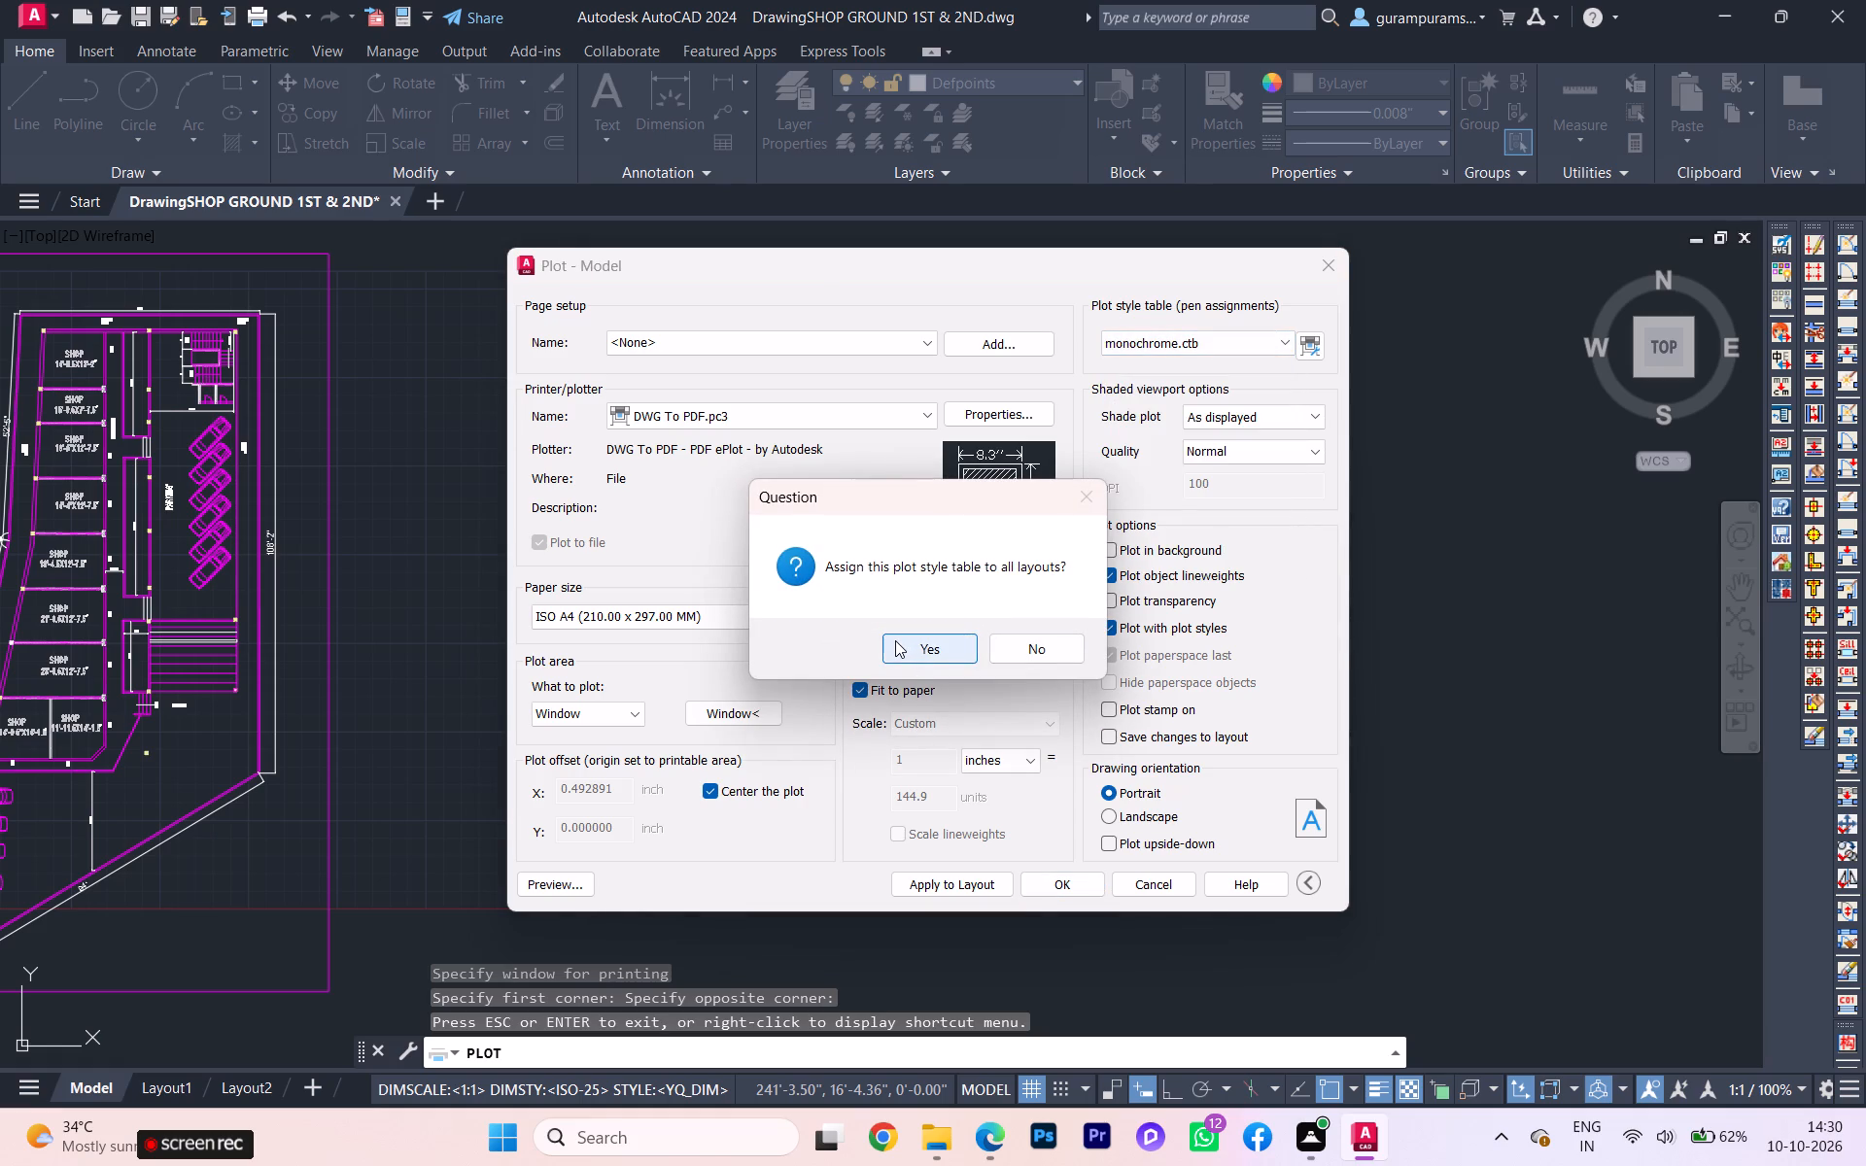
left_click(895, 640)
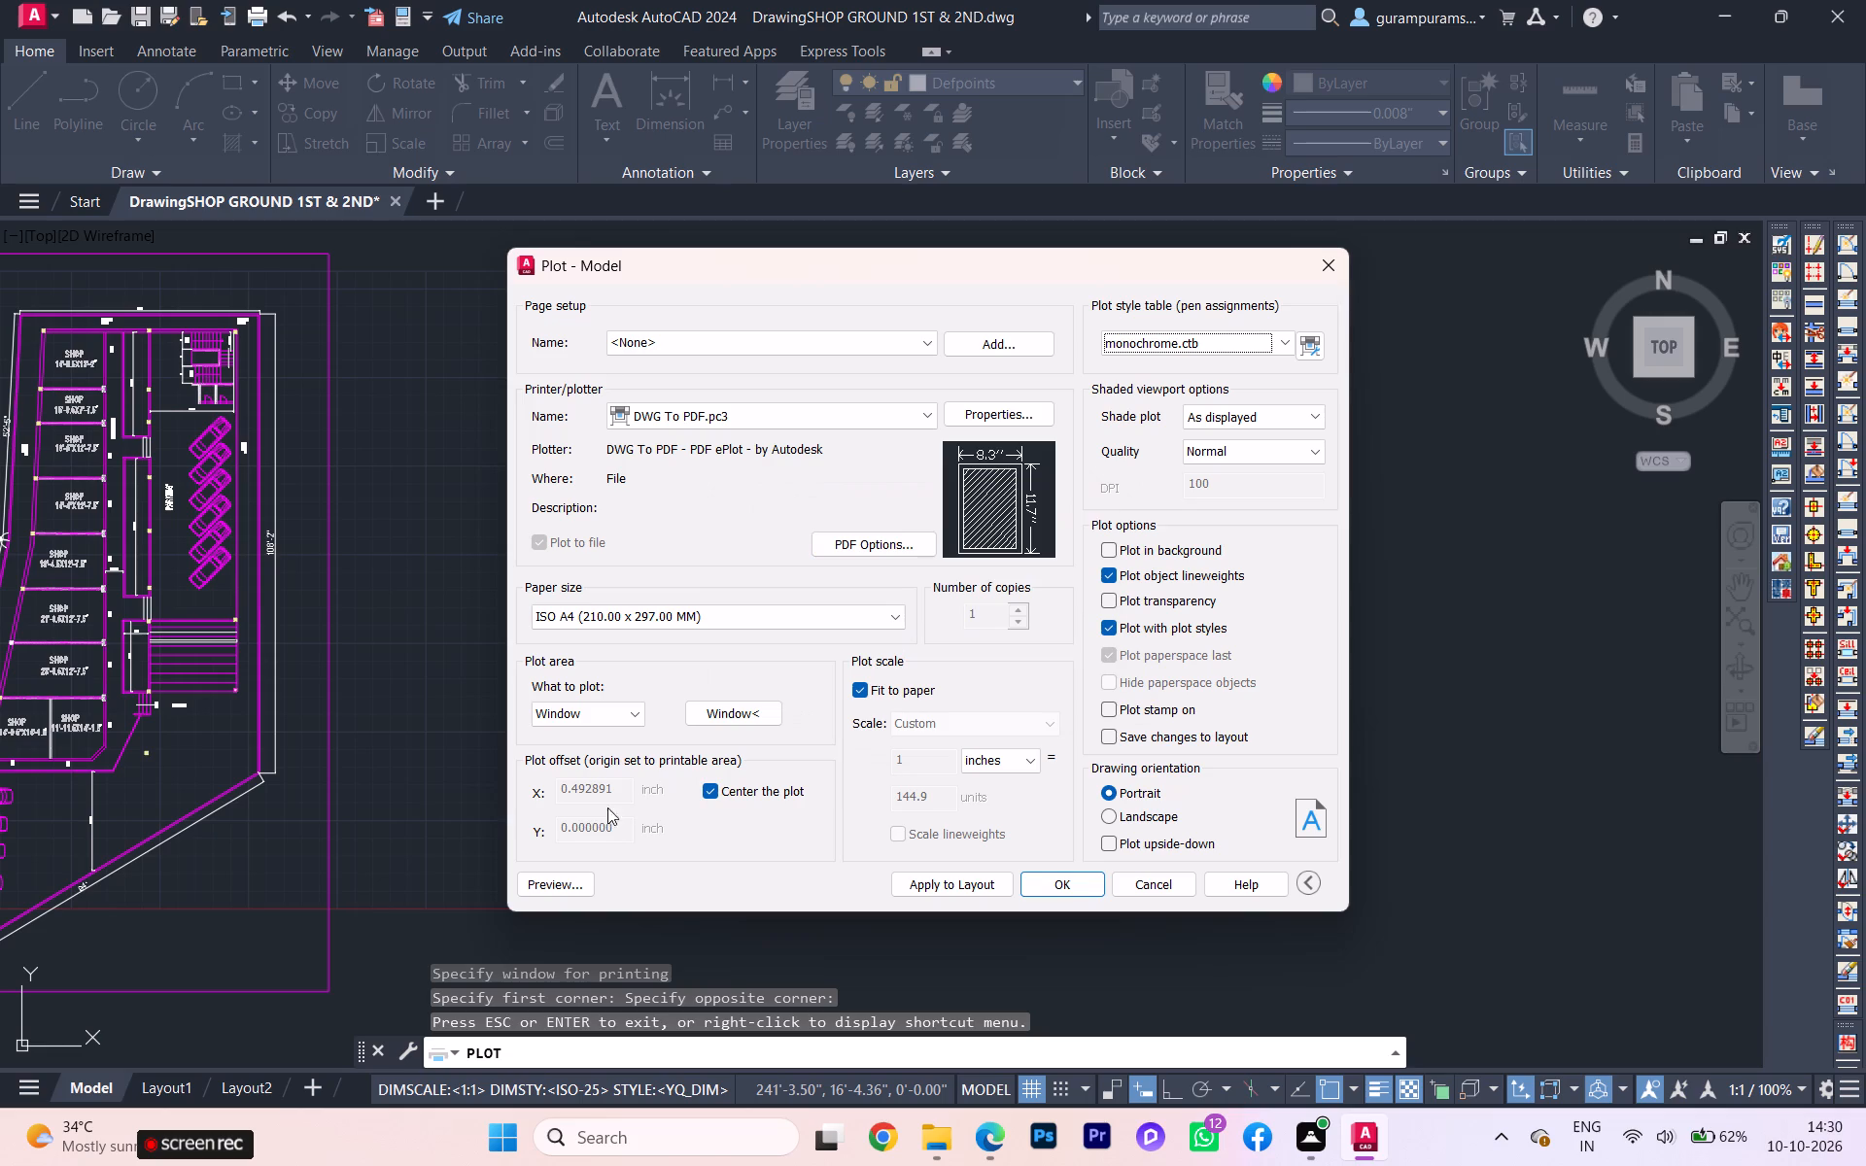
Preview the plot with the monochrome style, check the line colours, walls and terrace hatch, and leave without plotting.
left_click(546, 887)
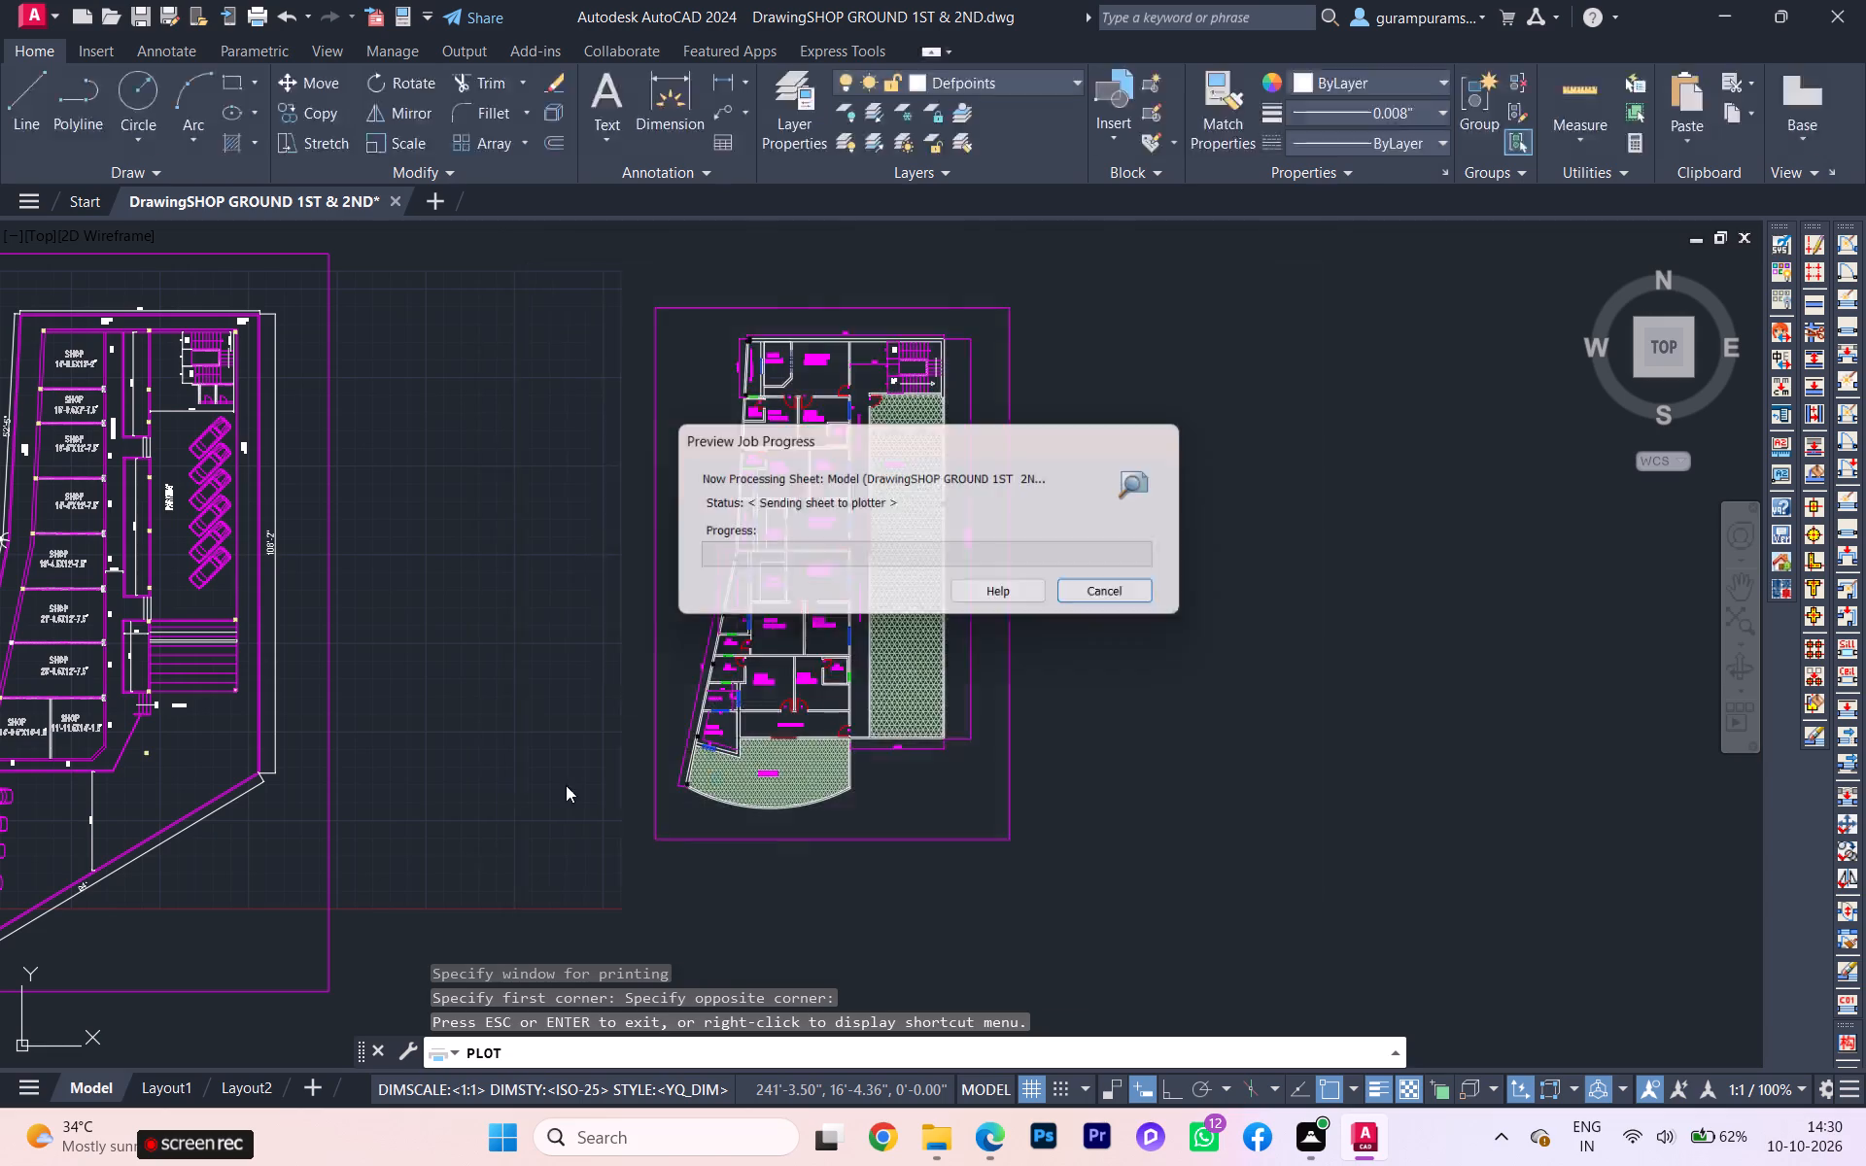
scroll(874, 600, "up", 3)
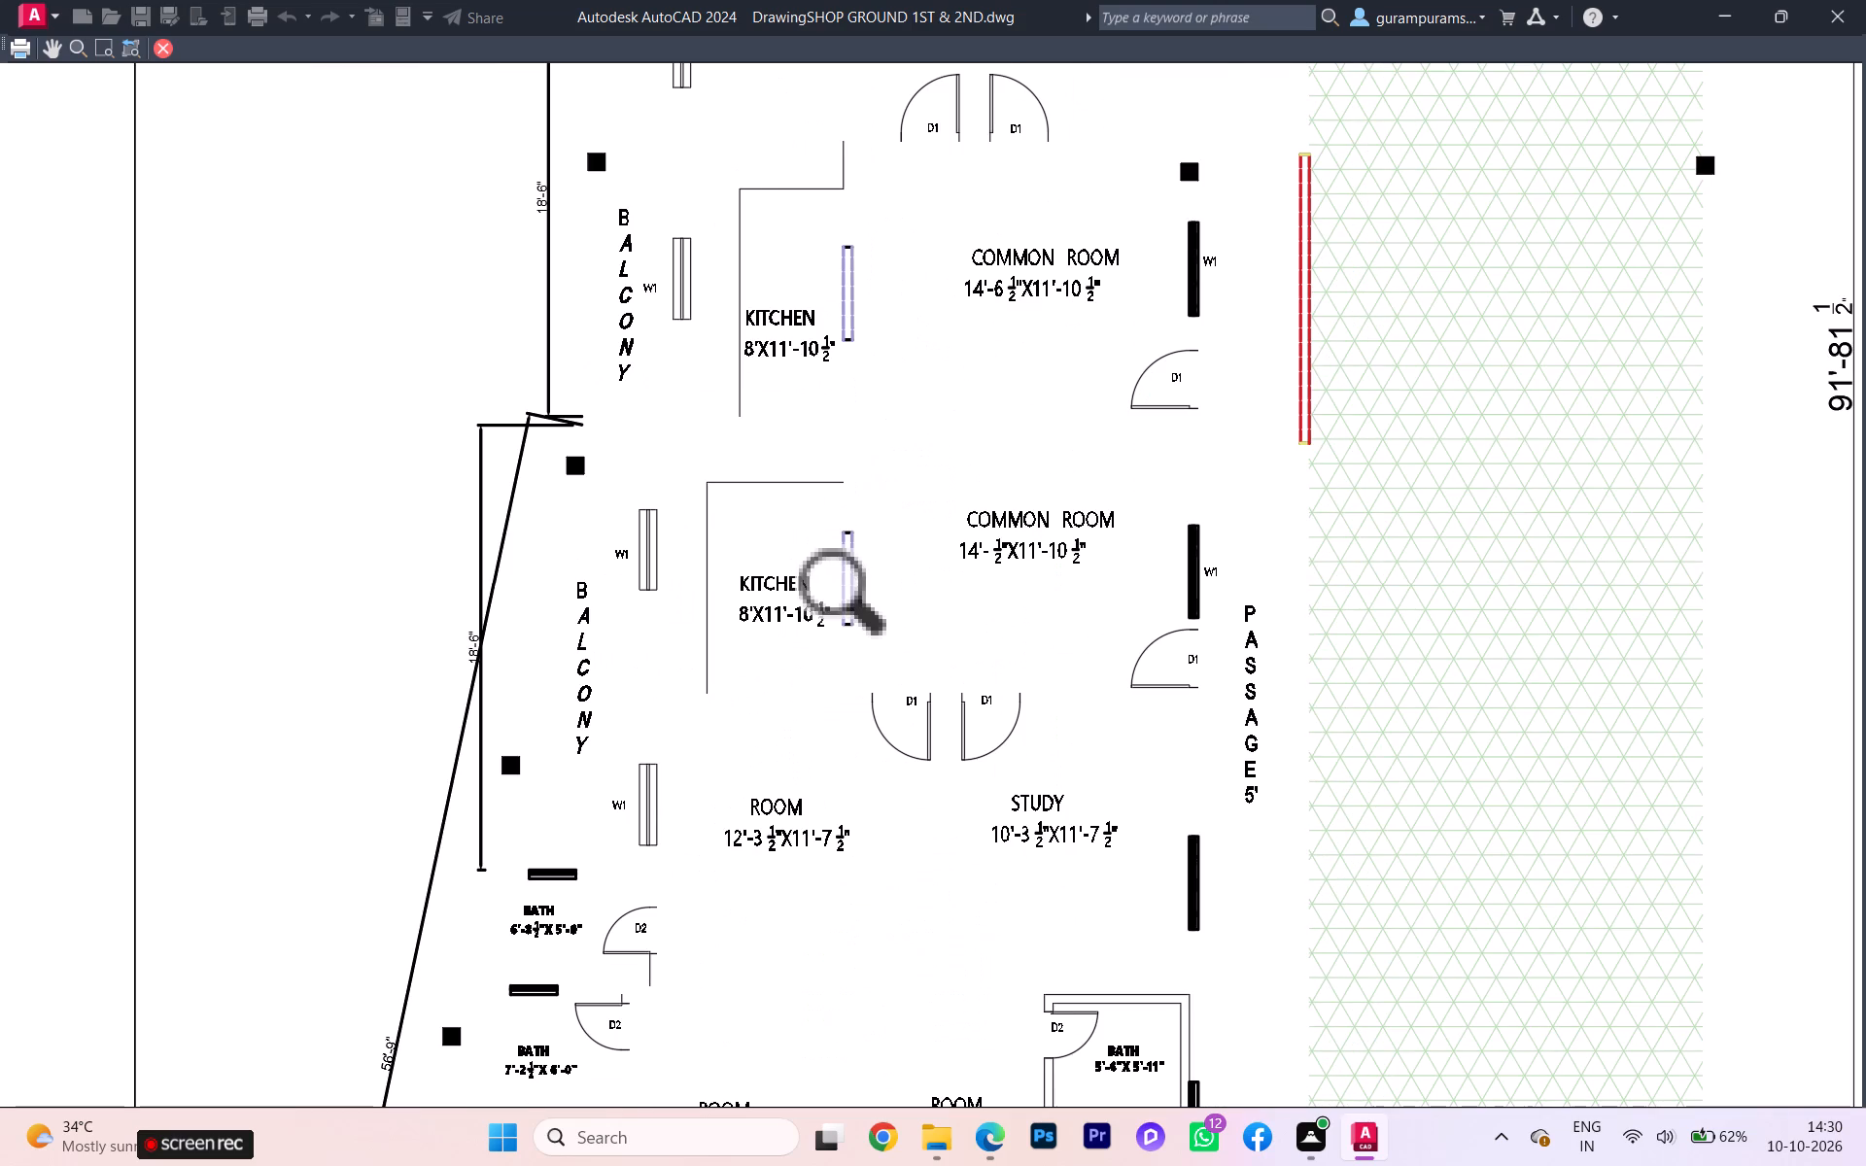
scroll(874, 601, "down", 5)
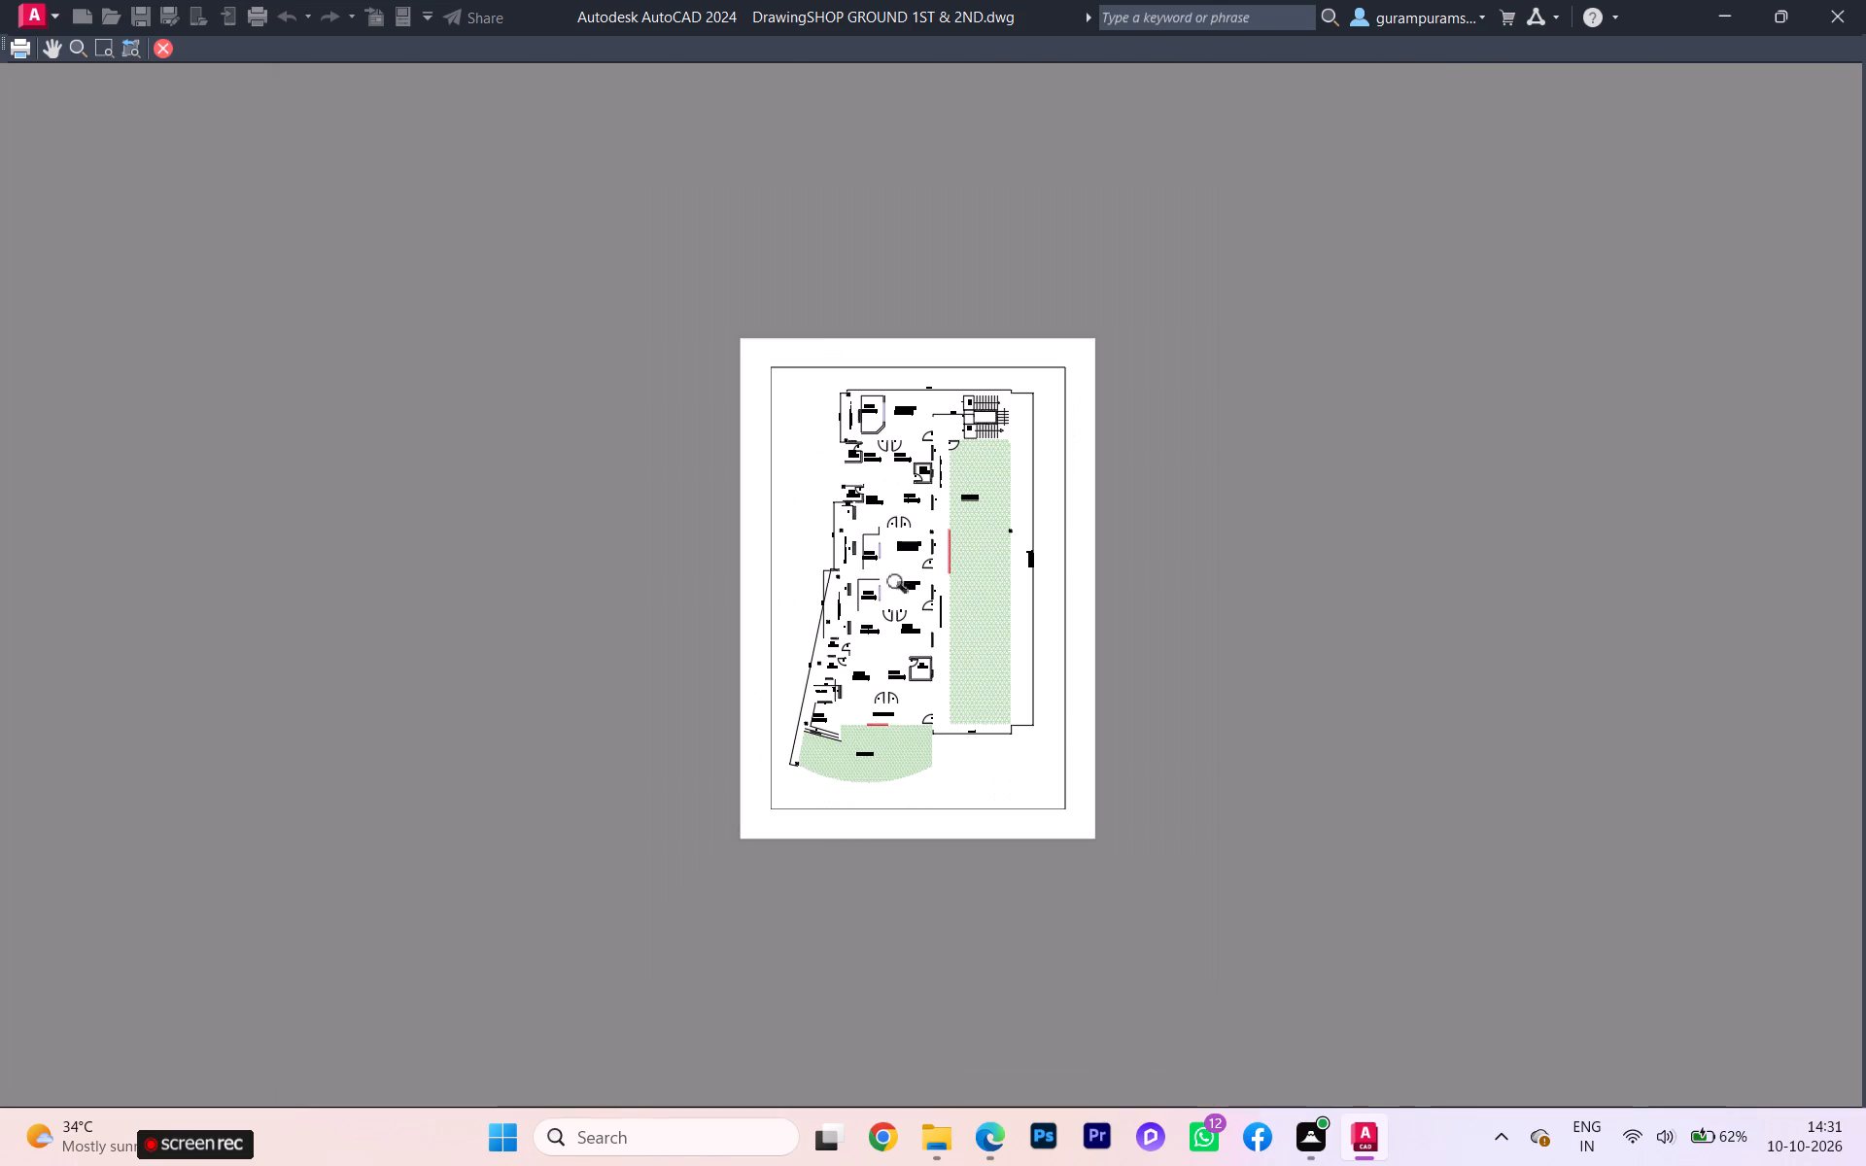
scroll(910, 565, "down", 1)
left_click(168, 58)
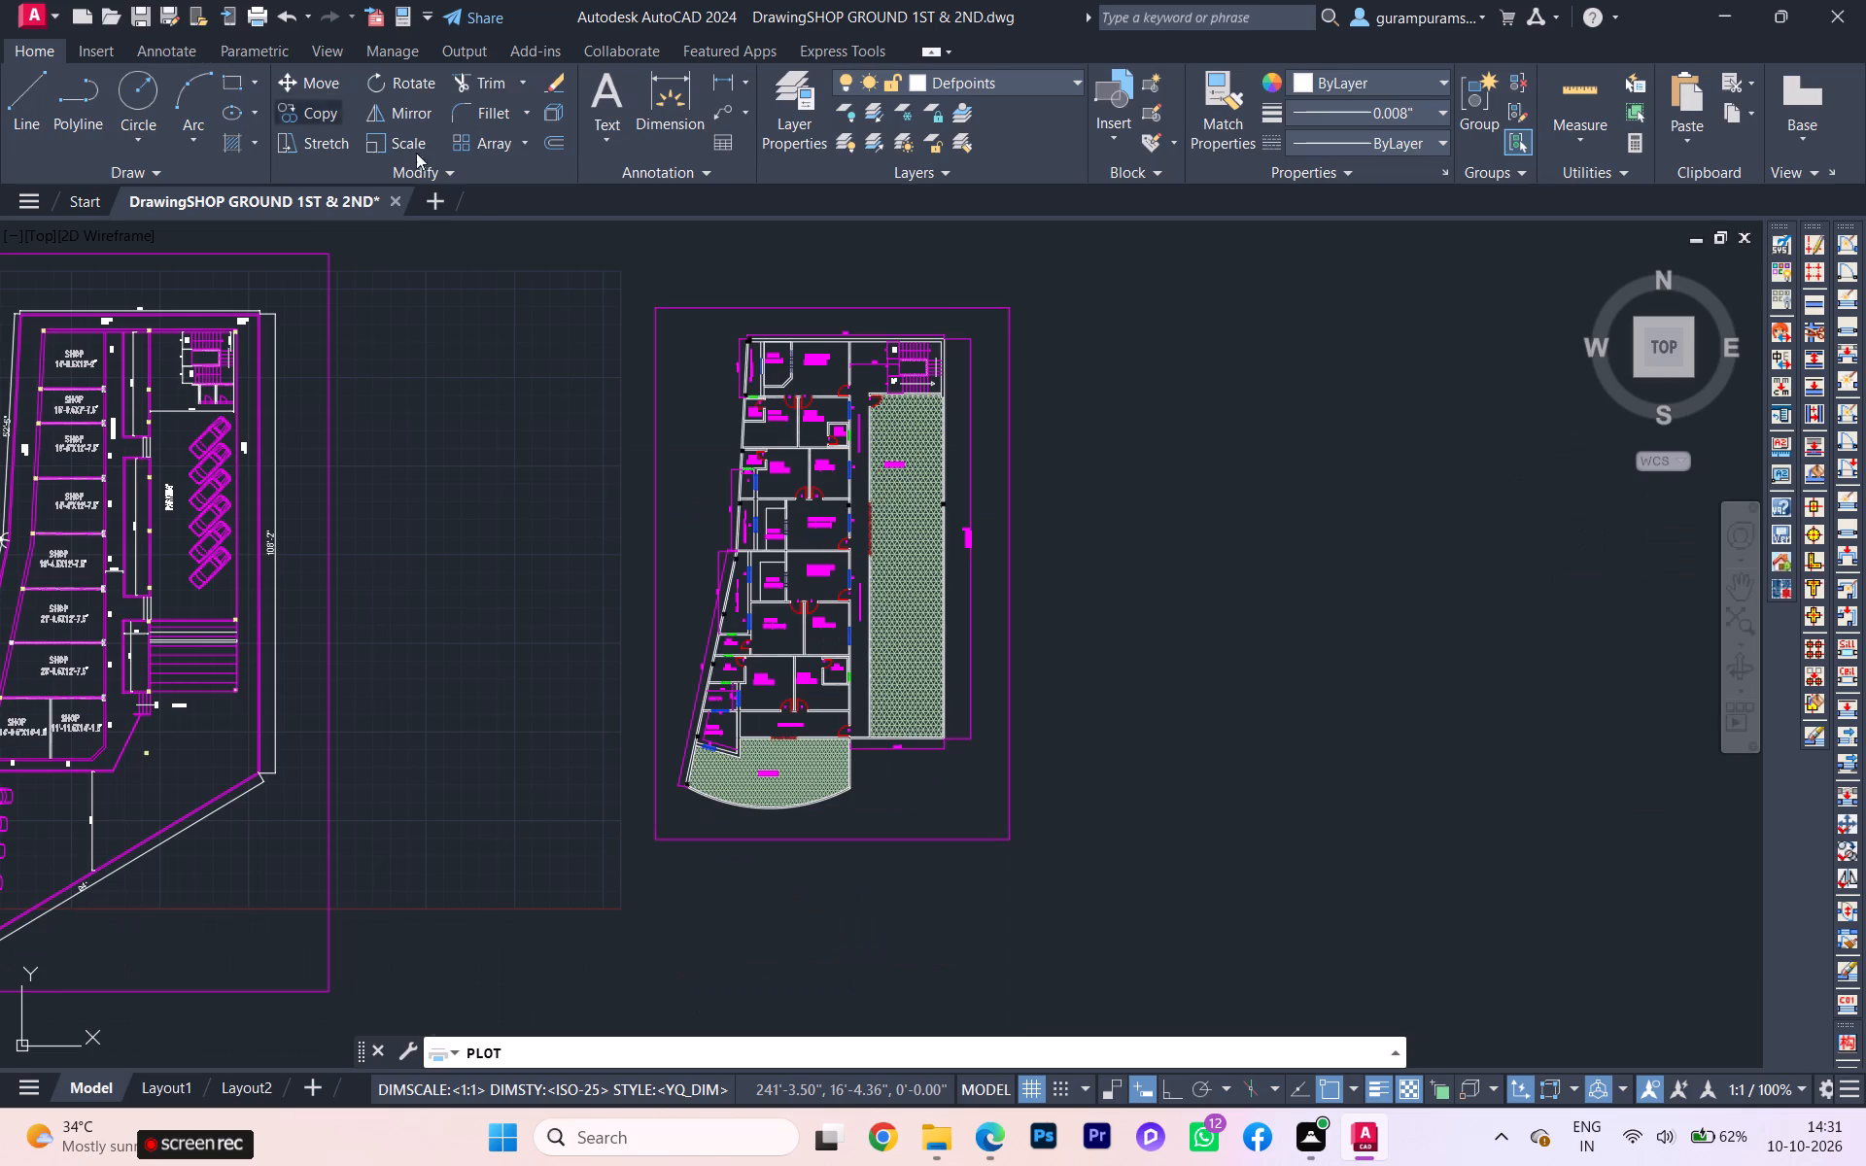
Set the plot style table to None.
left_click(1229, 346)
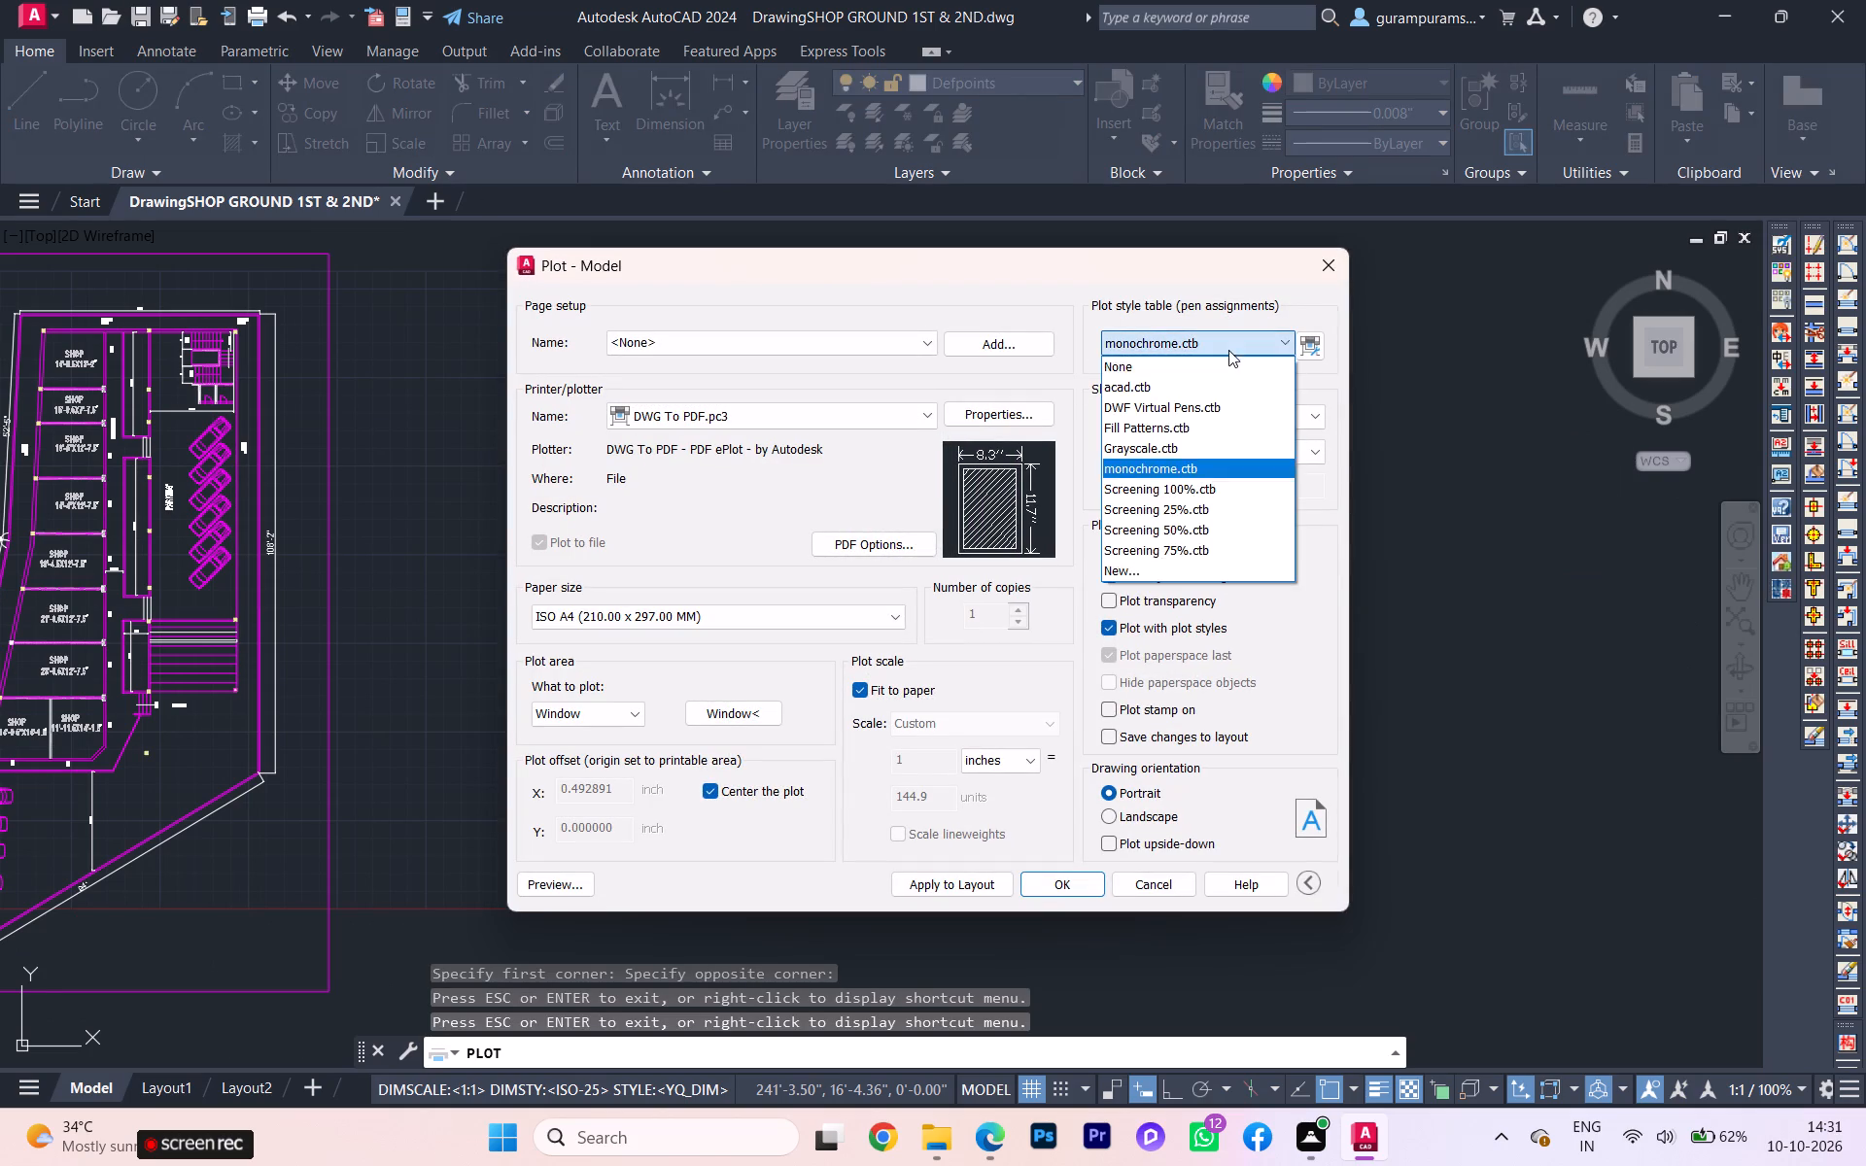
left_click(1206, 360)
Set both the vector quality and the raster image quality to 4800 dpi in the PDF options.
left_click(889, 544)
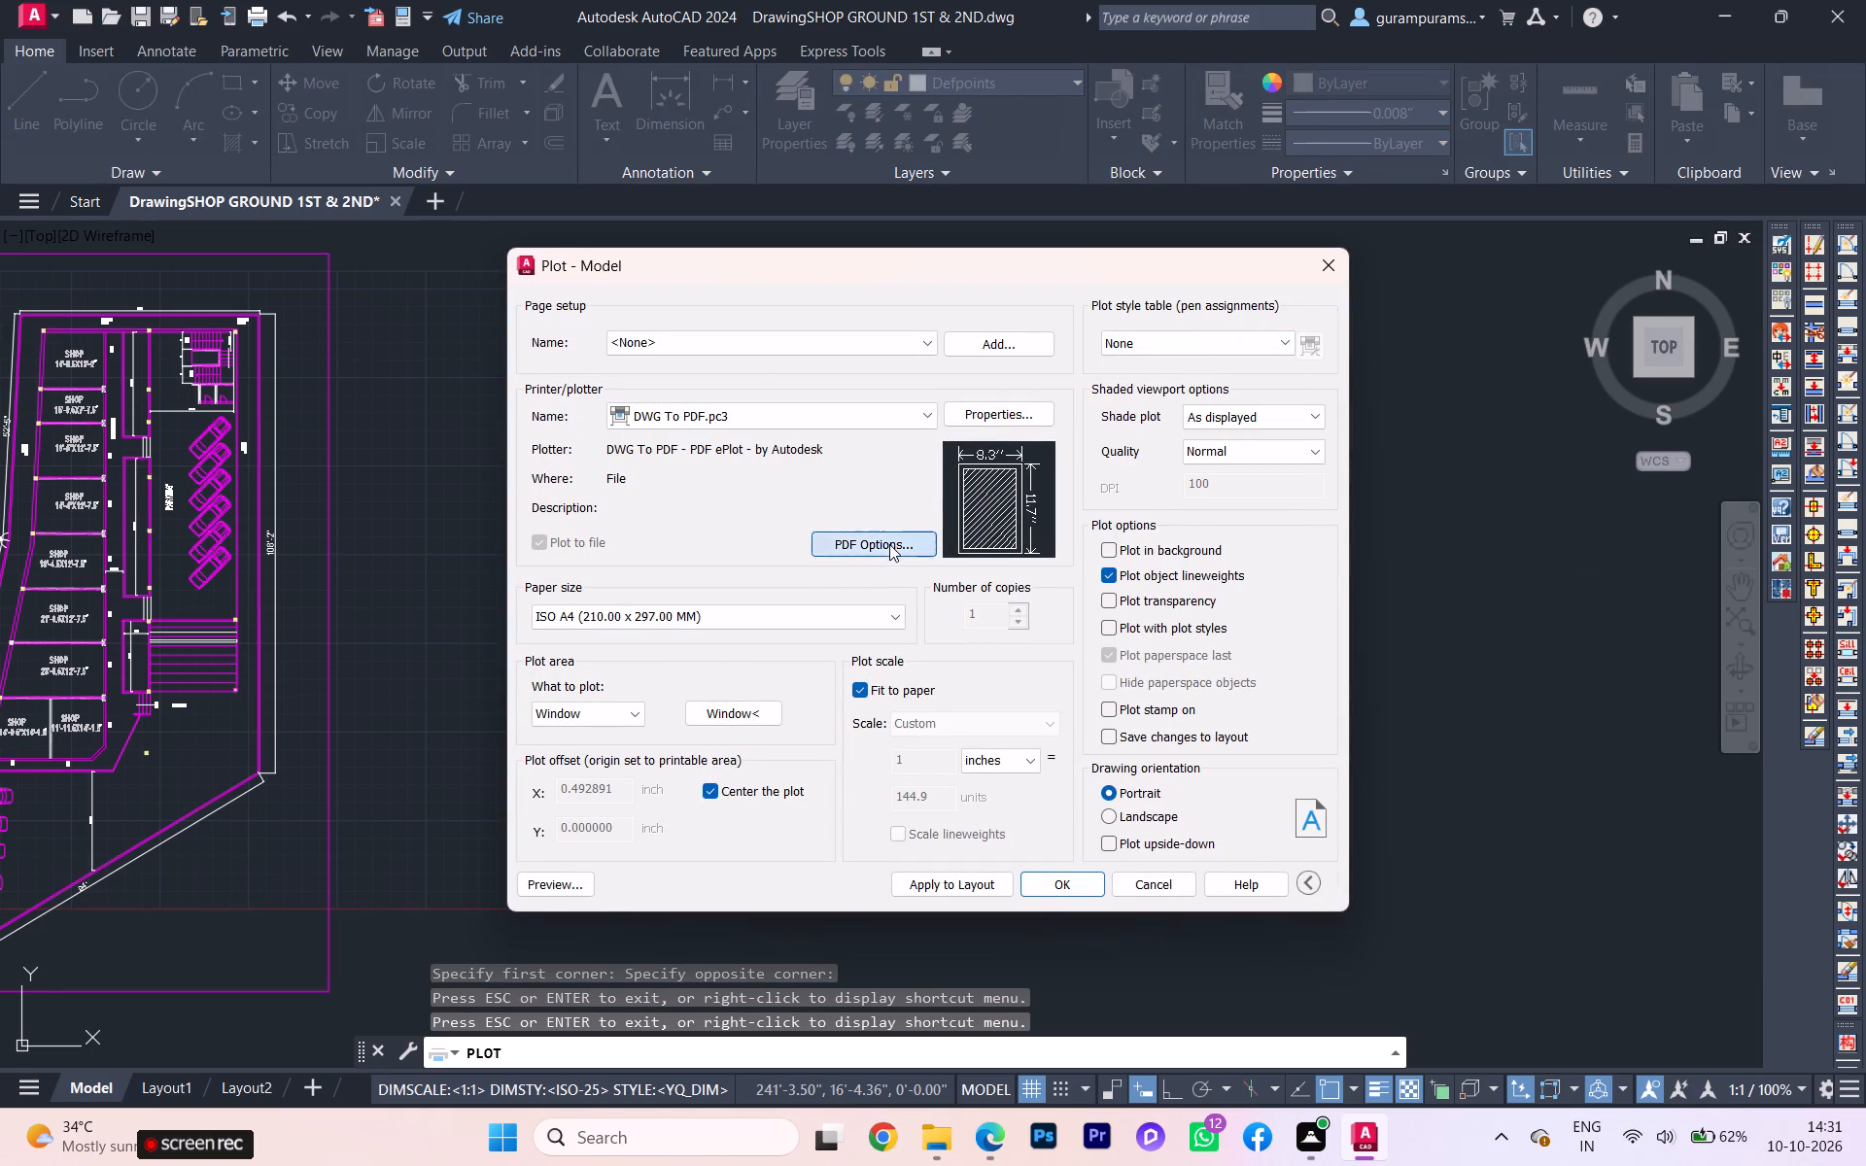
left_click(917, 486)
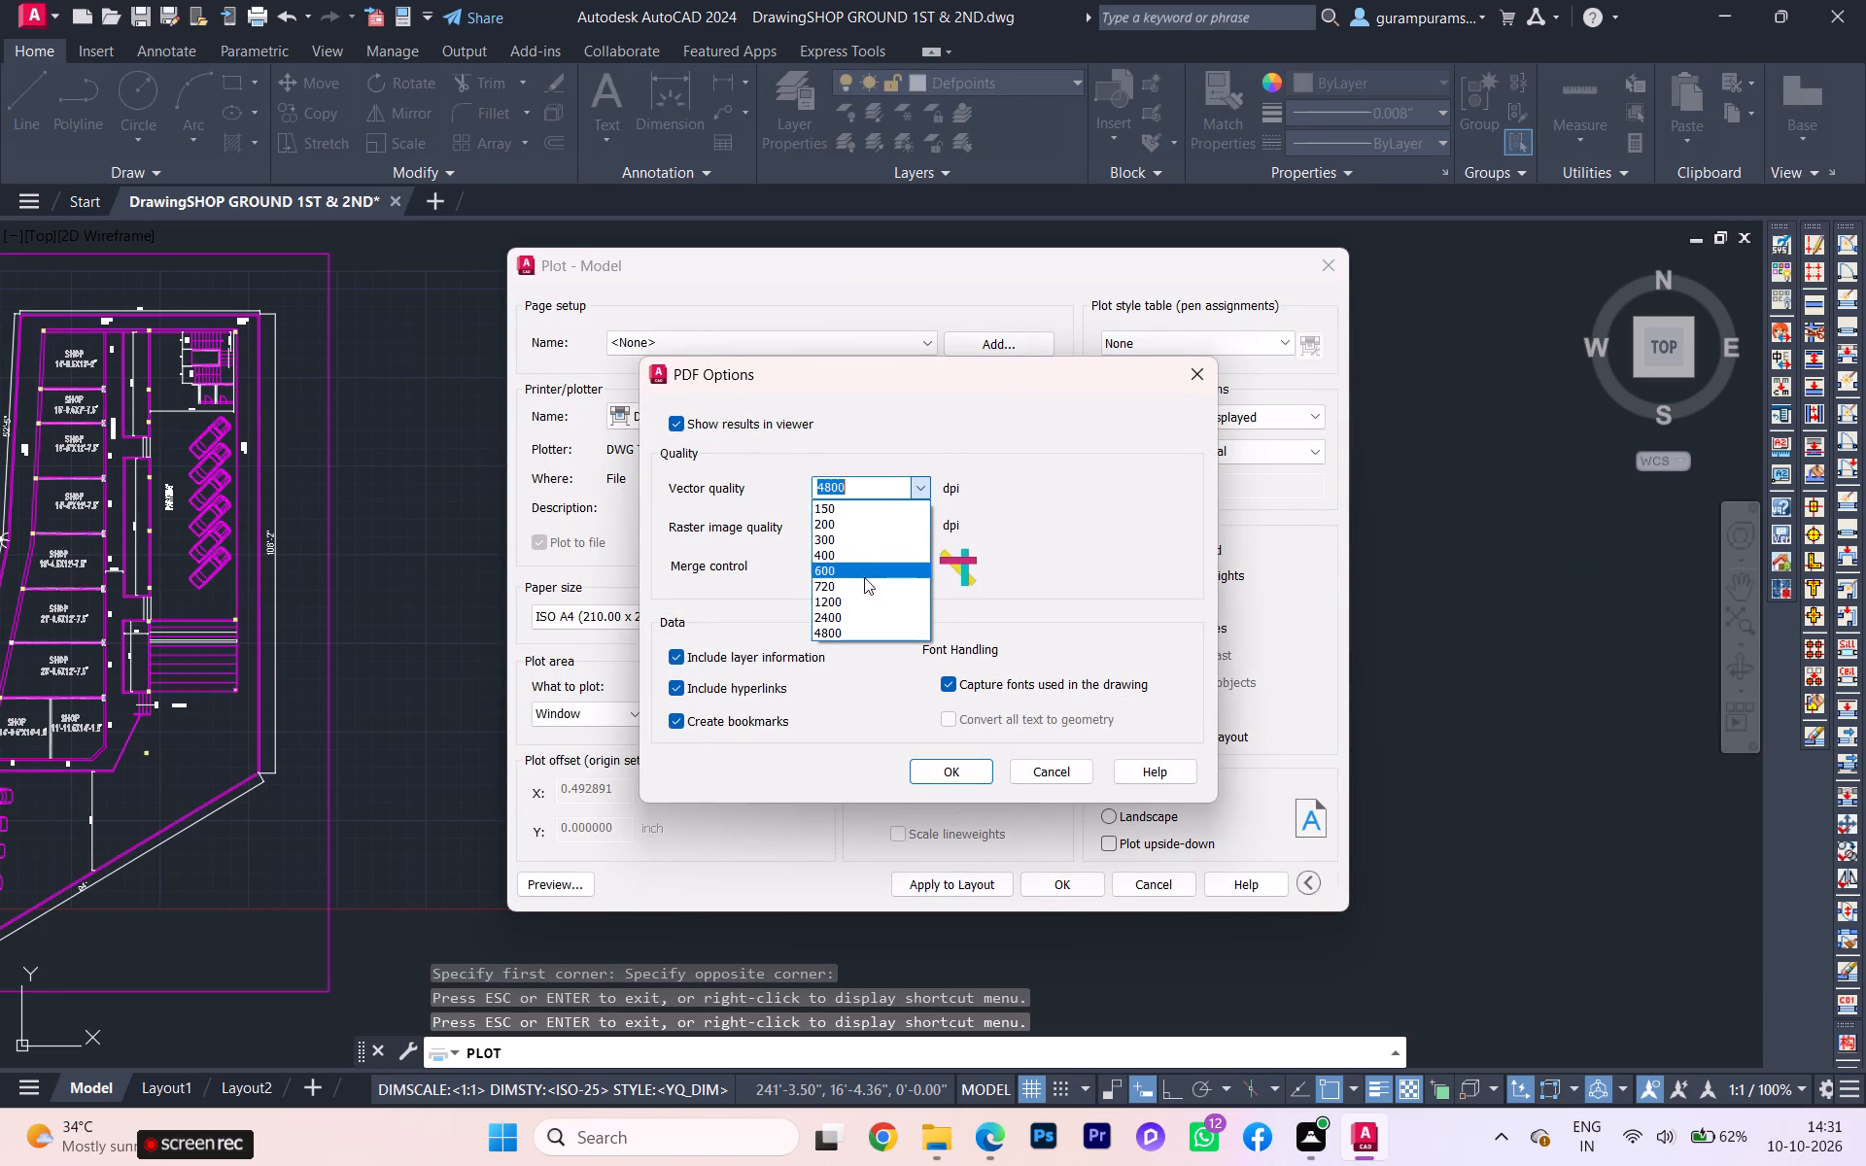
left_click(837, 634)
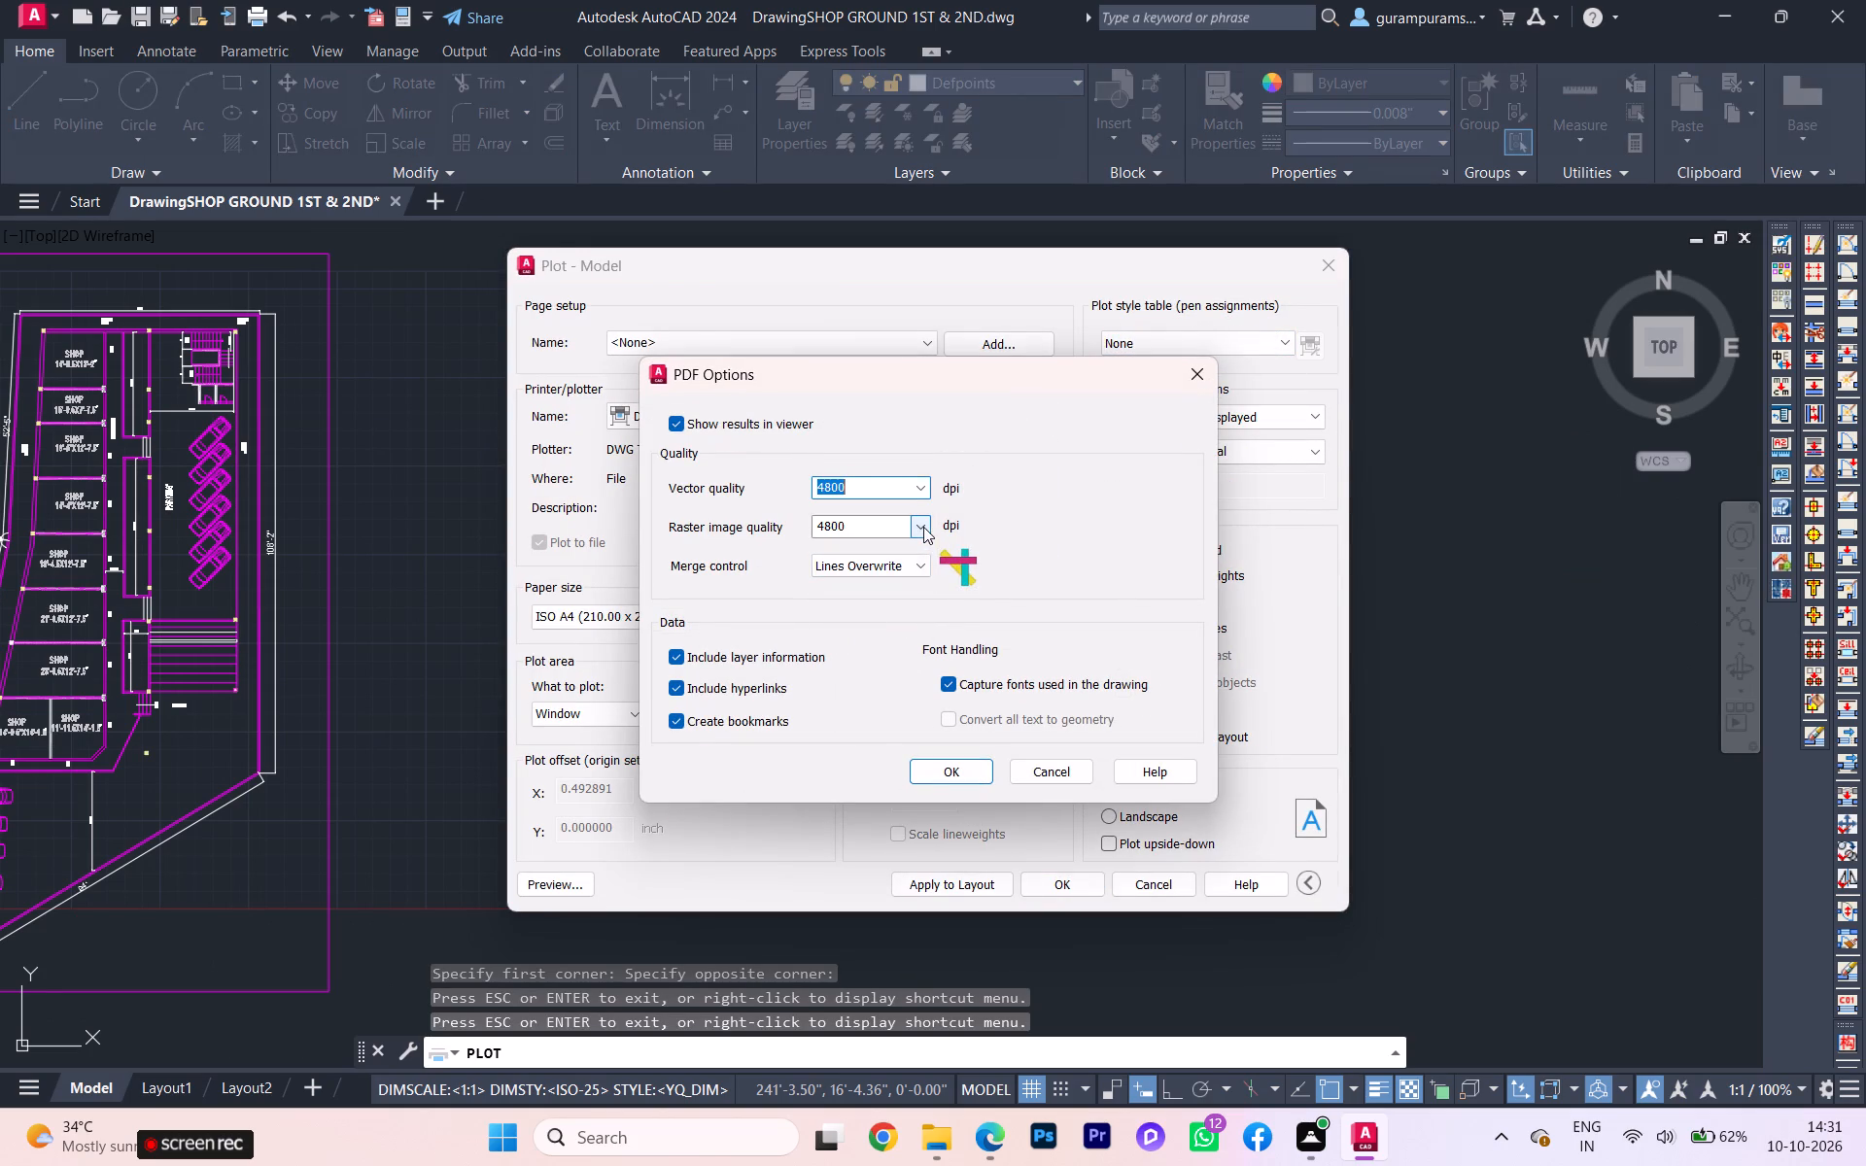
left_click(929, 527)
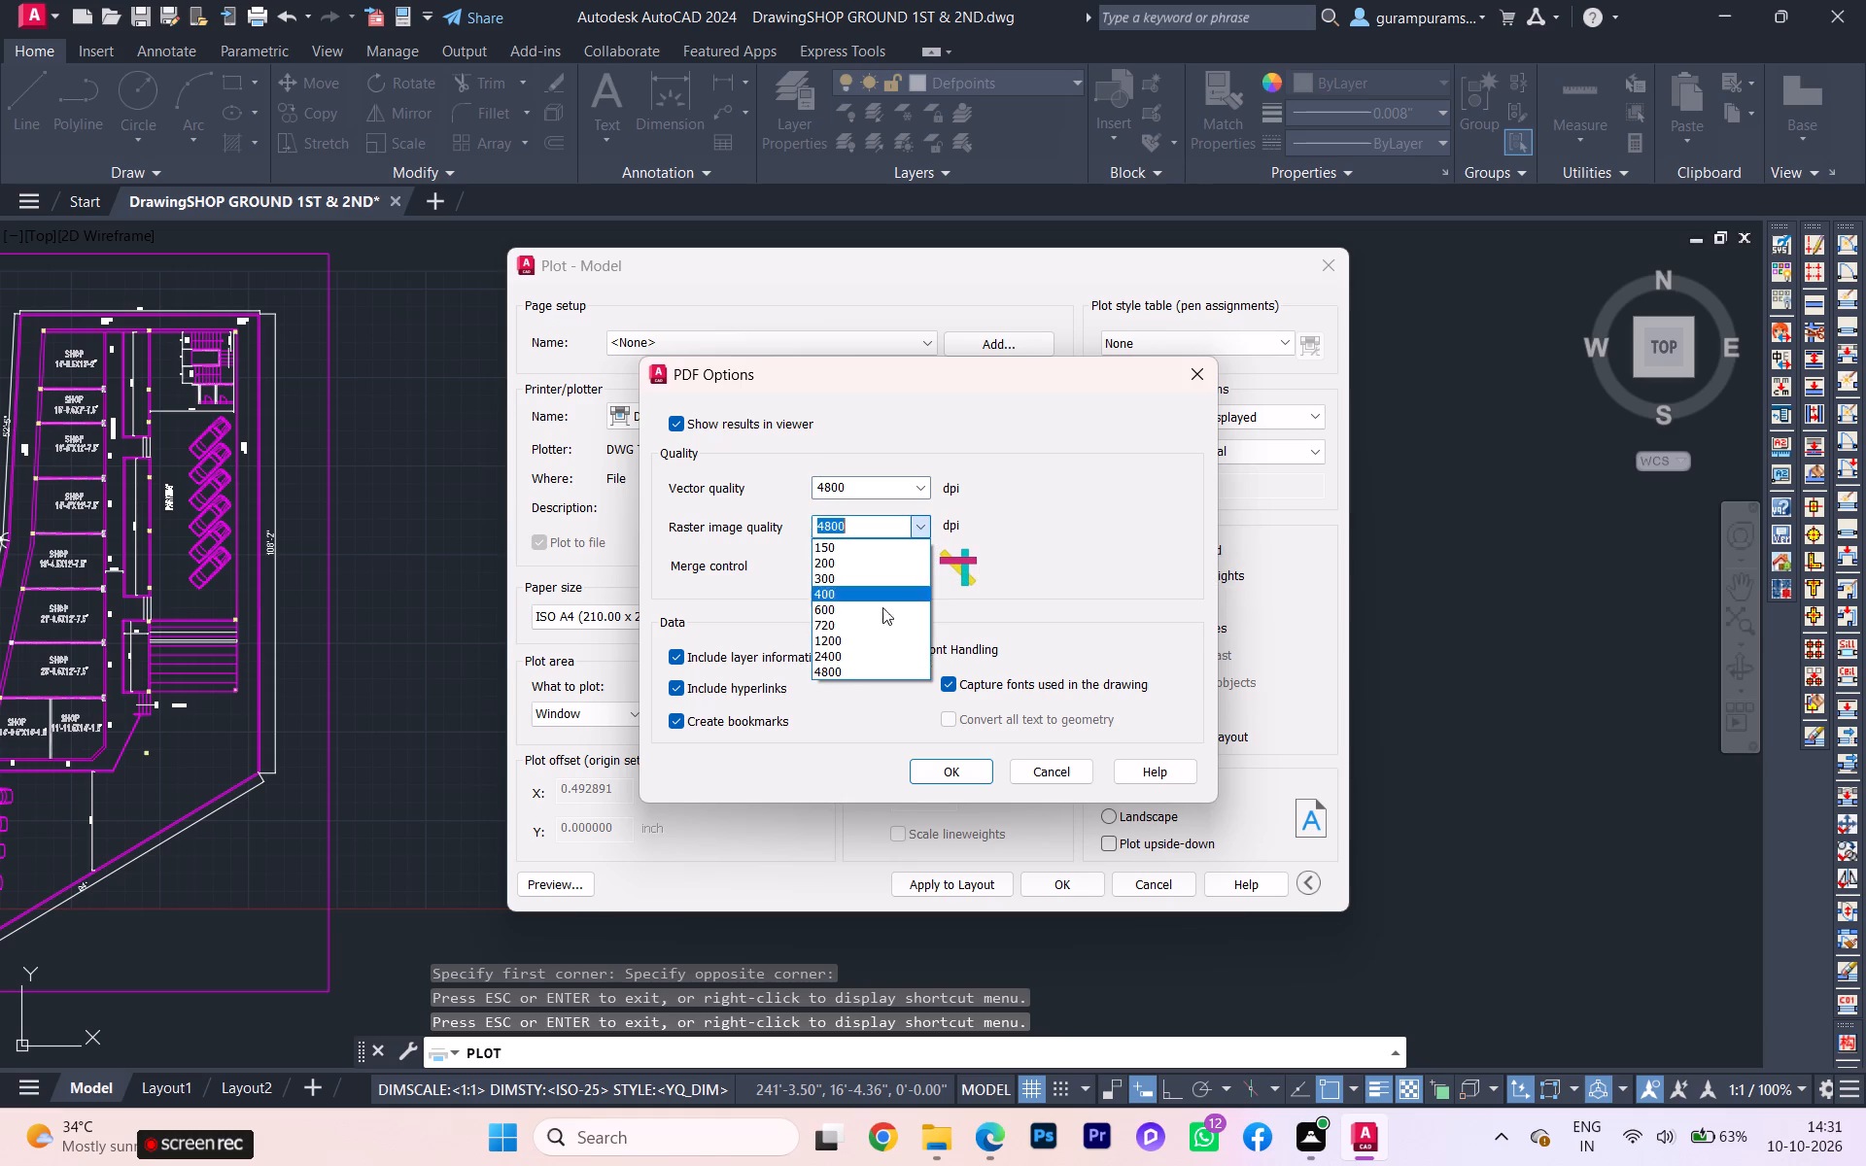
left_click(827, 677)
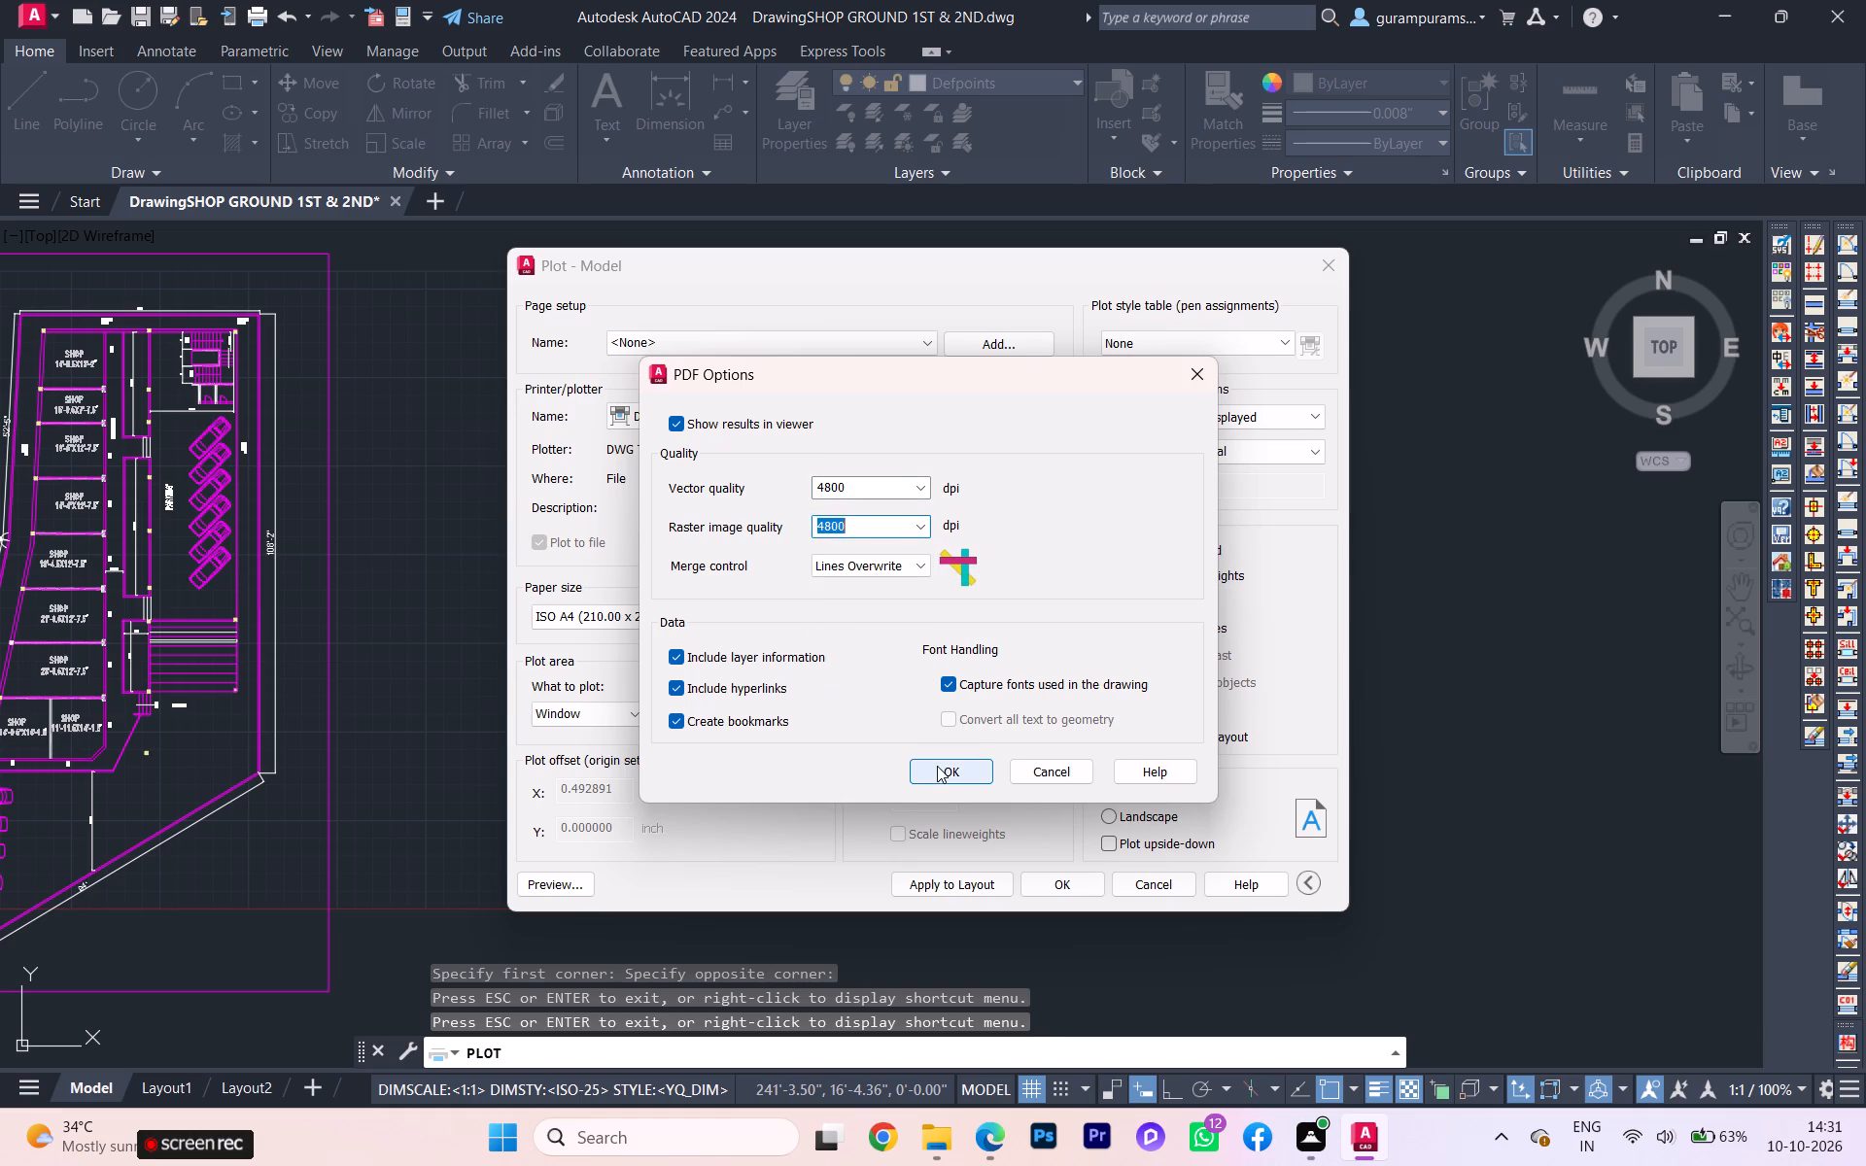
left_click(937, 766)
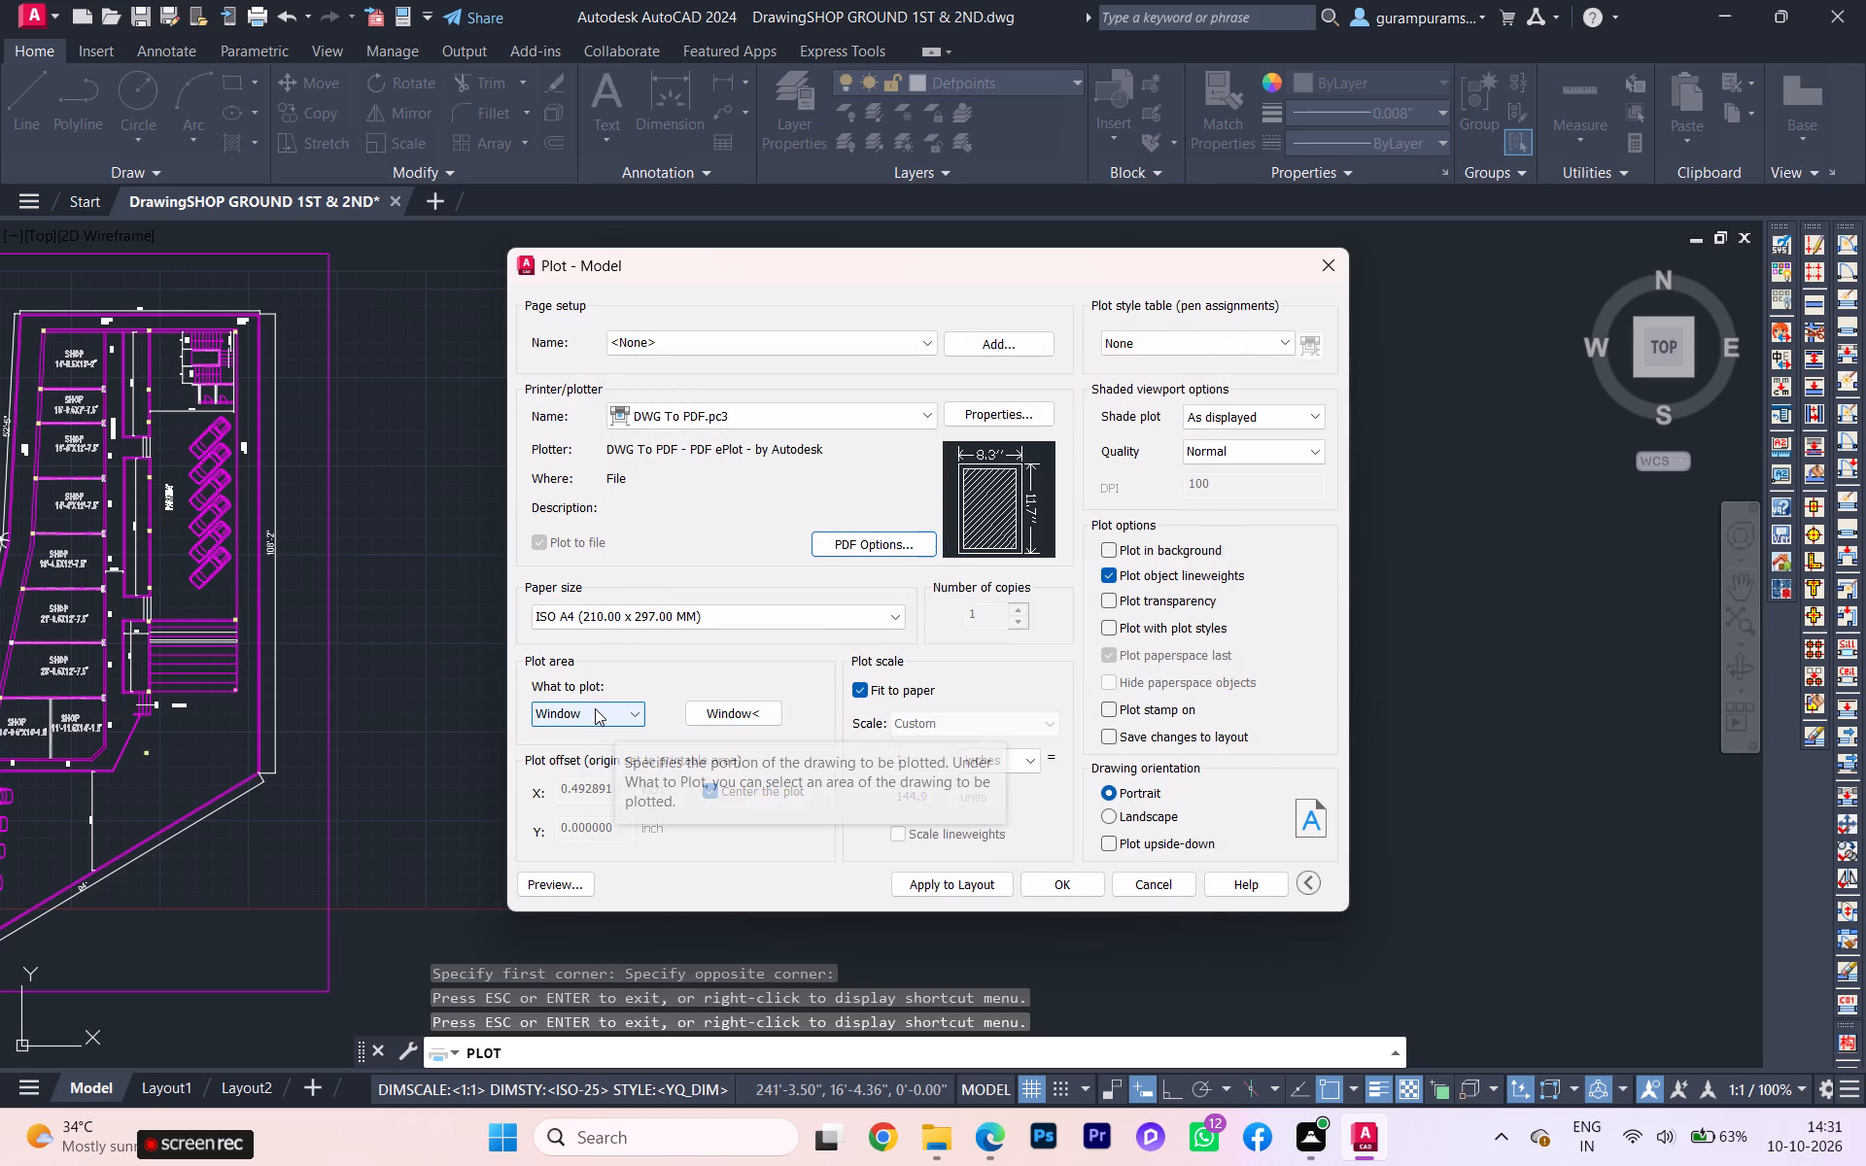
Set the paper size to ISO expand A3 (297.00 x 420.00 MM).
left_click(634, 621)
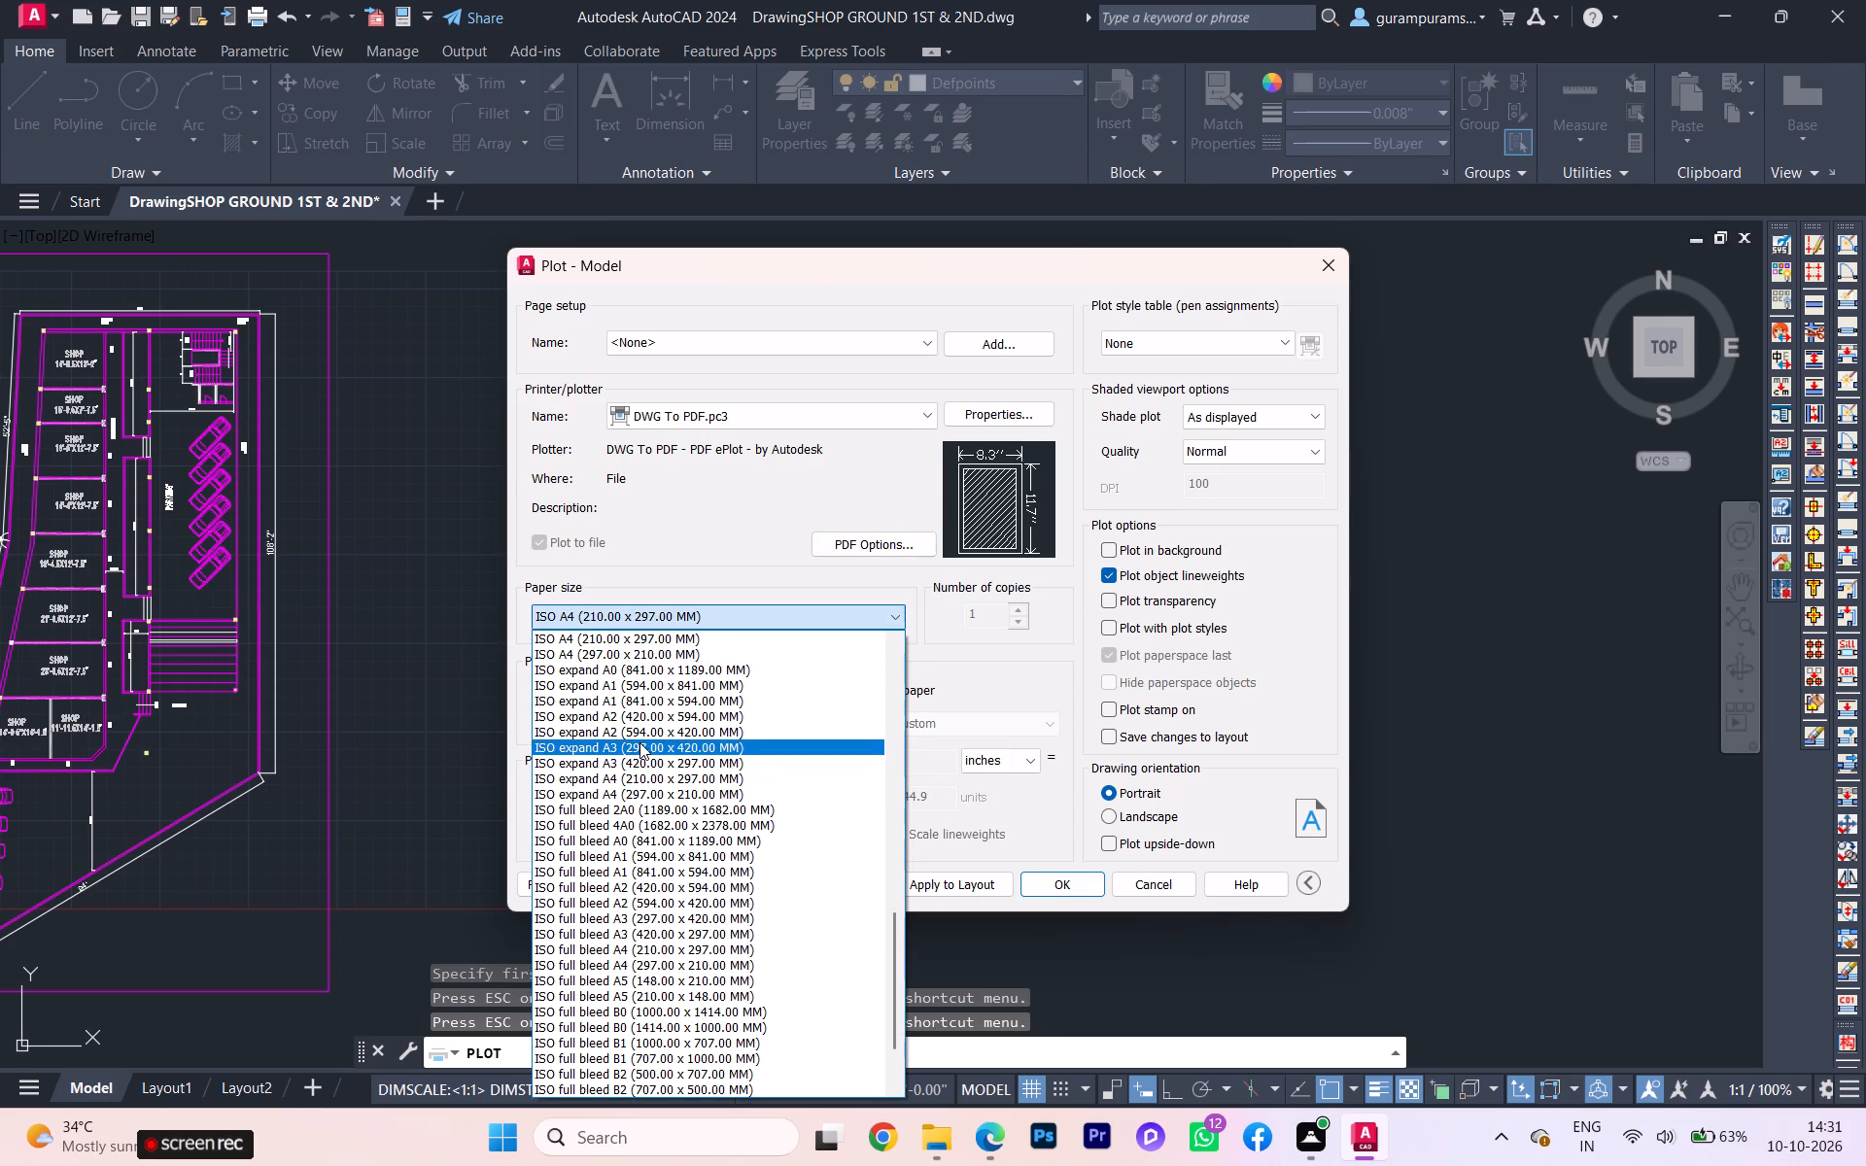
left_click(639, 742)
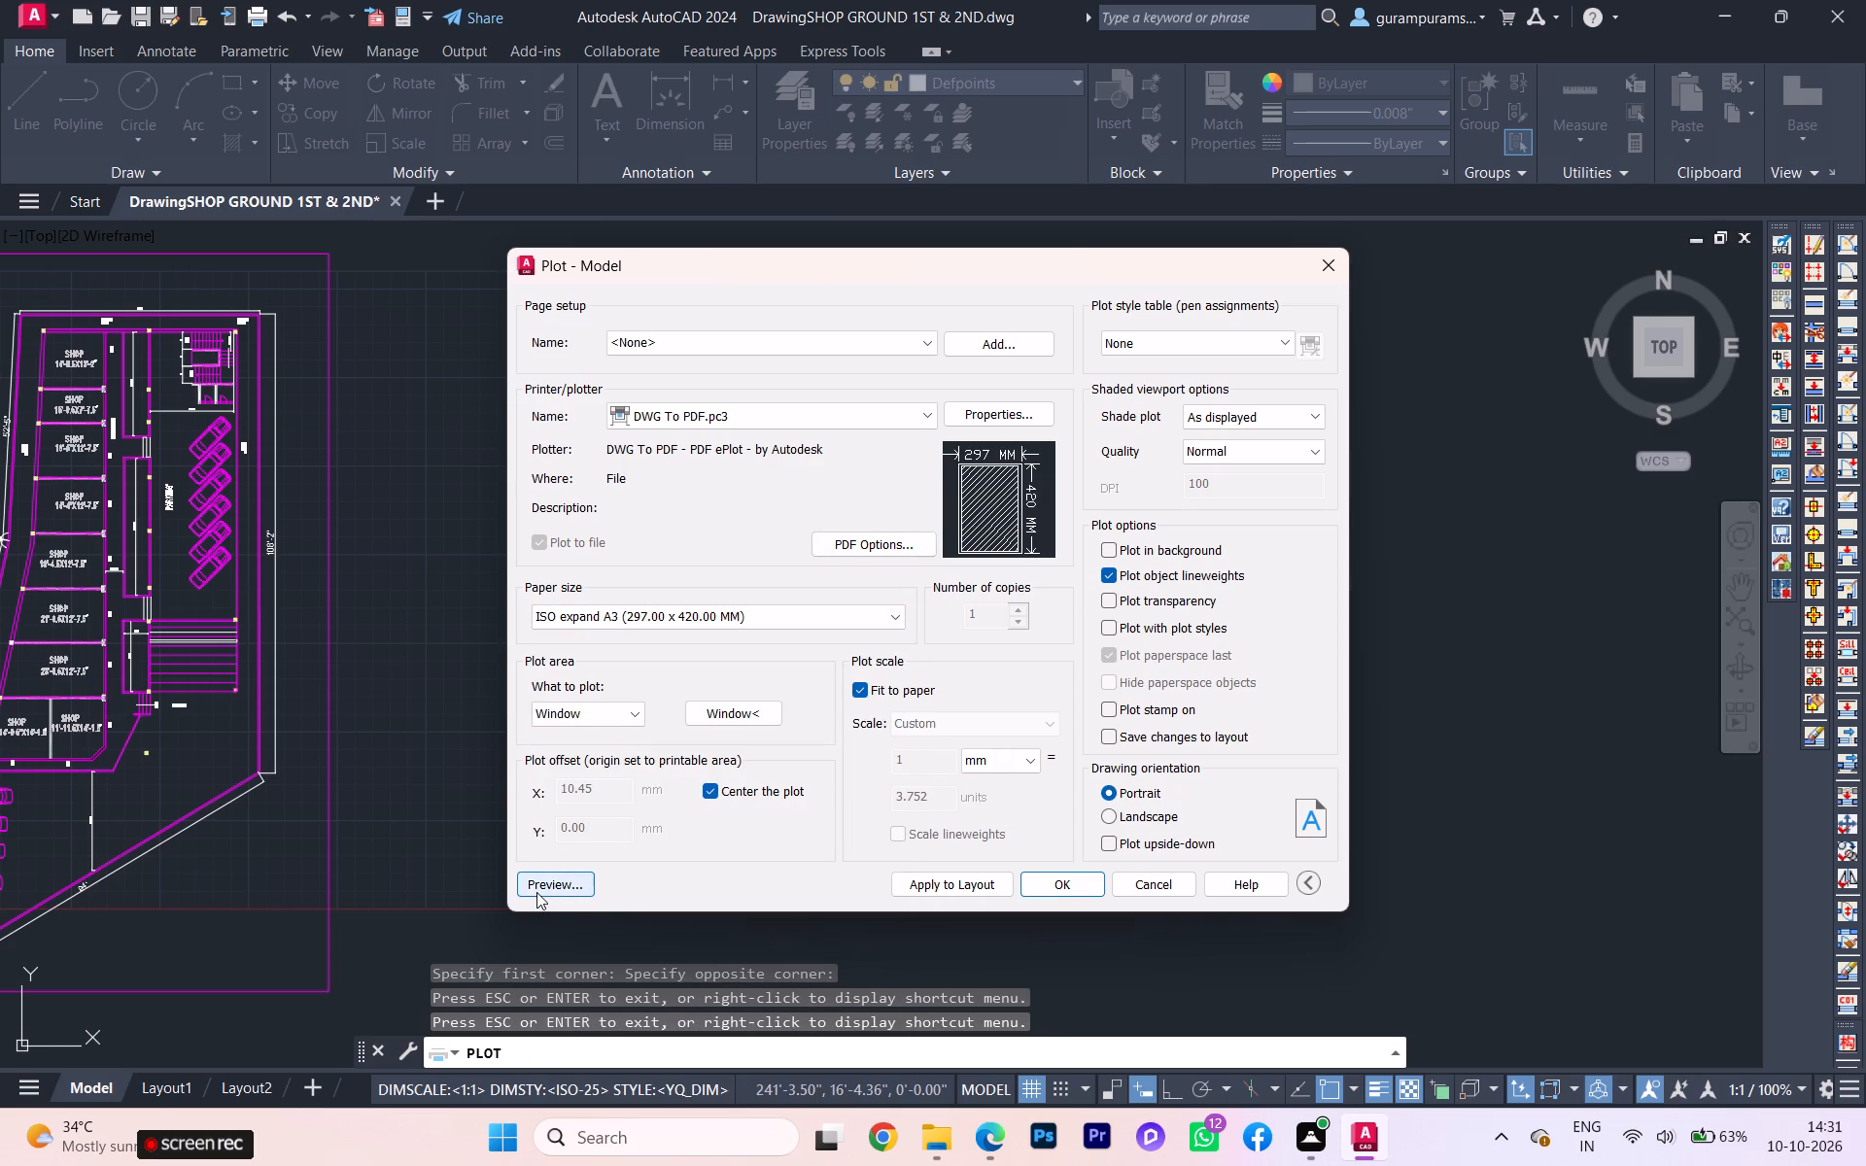
Preview the floor plan plot, check the walls and room labels up close, and close the plot setup without plotting.
left_click(533, 891)
scroll(890, 518, "up", 3)
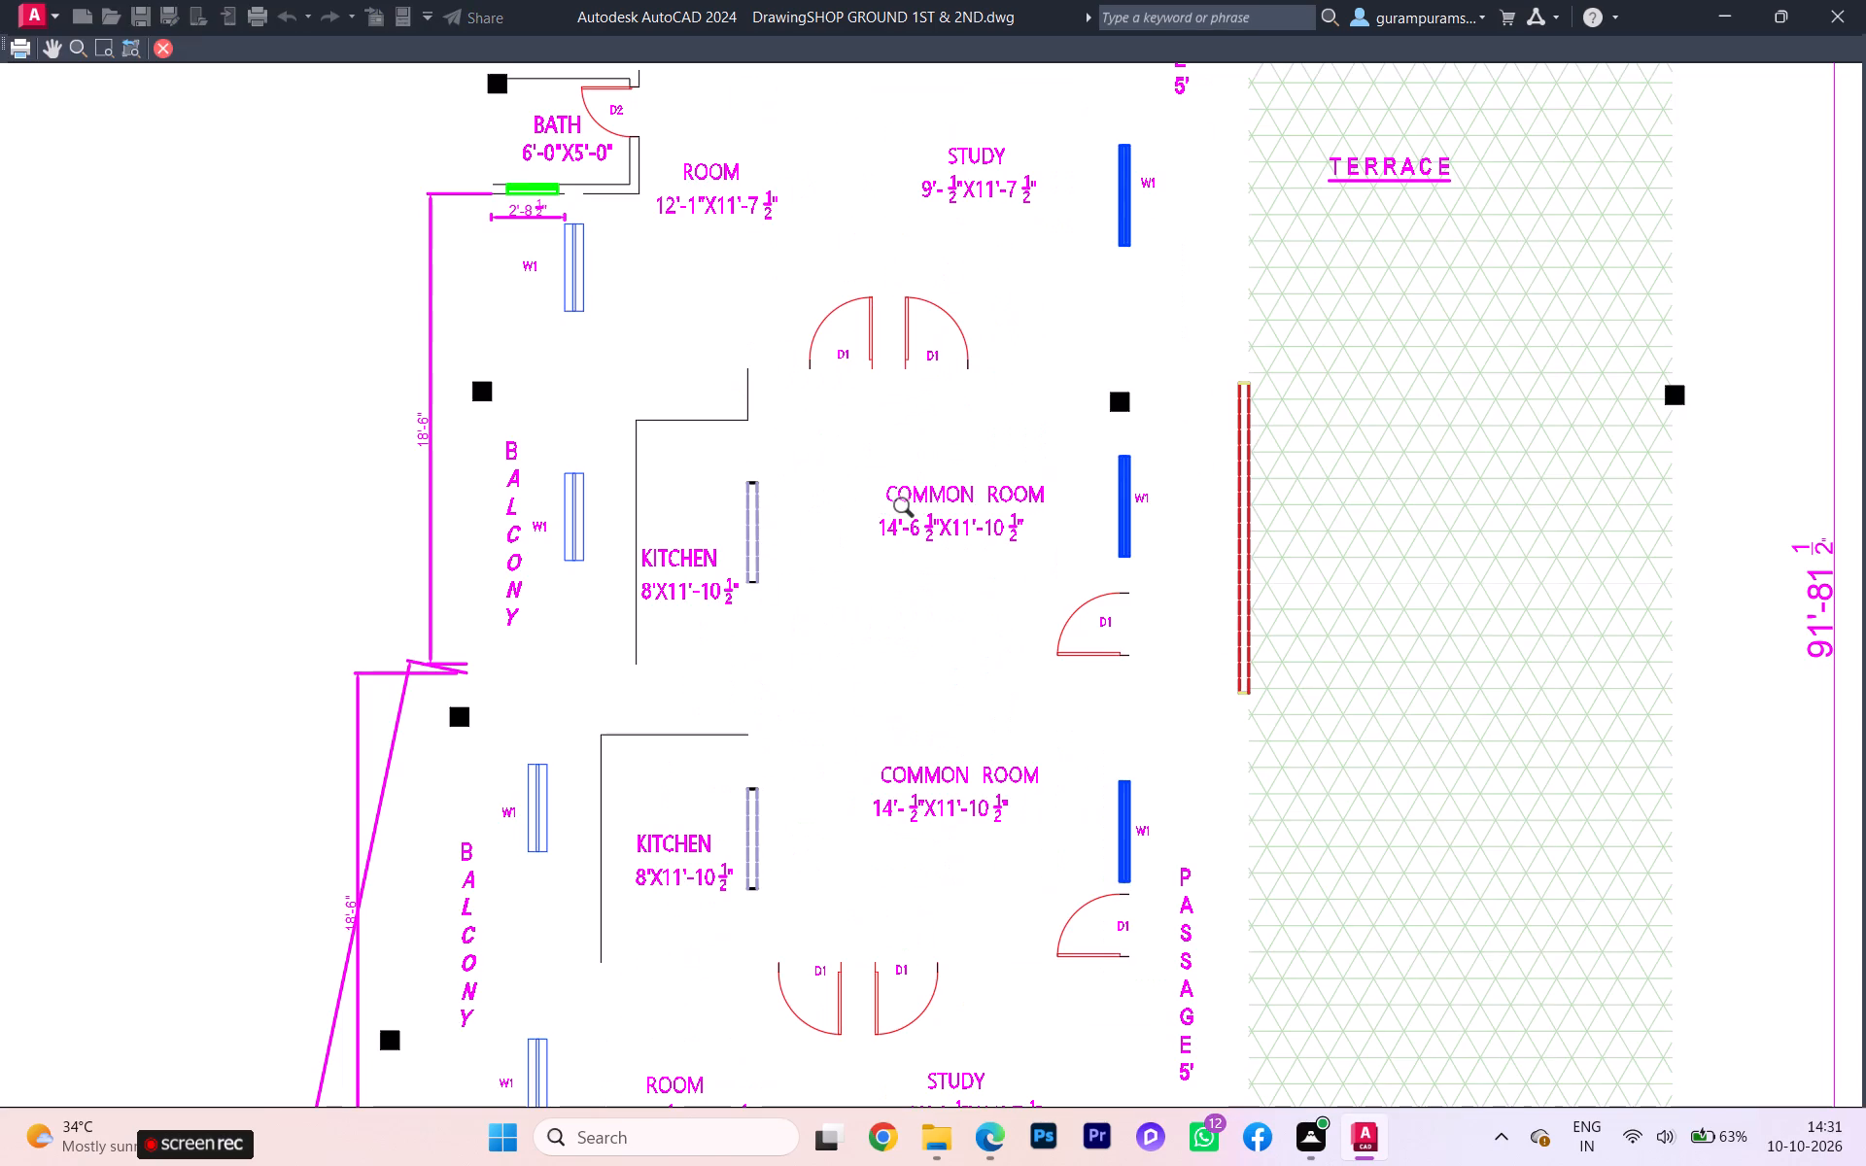
scroll(909, 509, "down", 1)
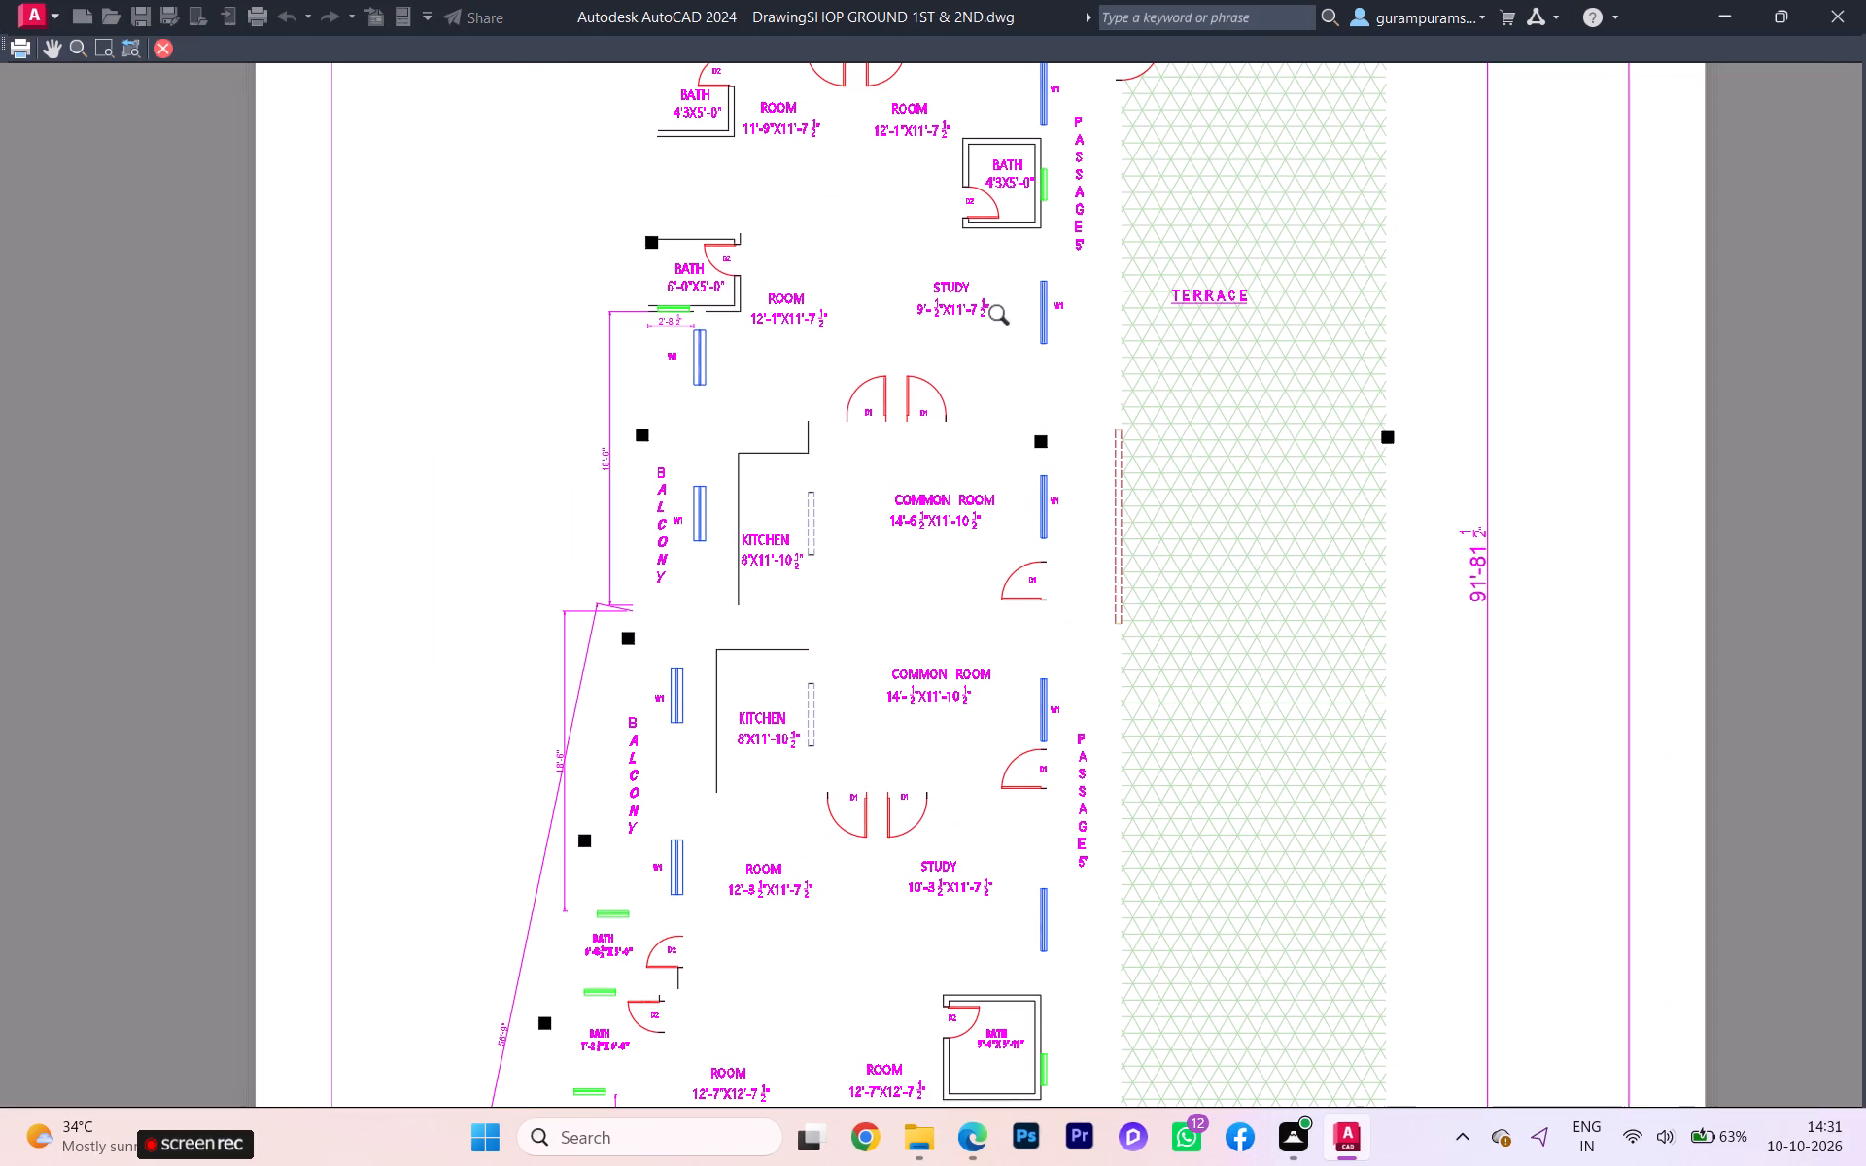
left_click(166, 48)
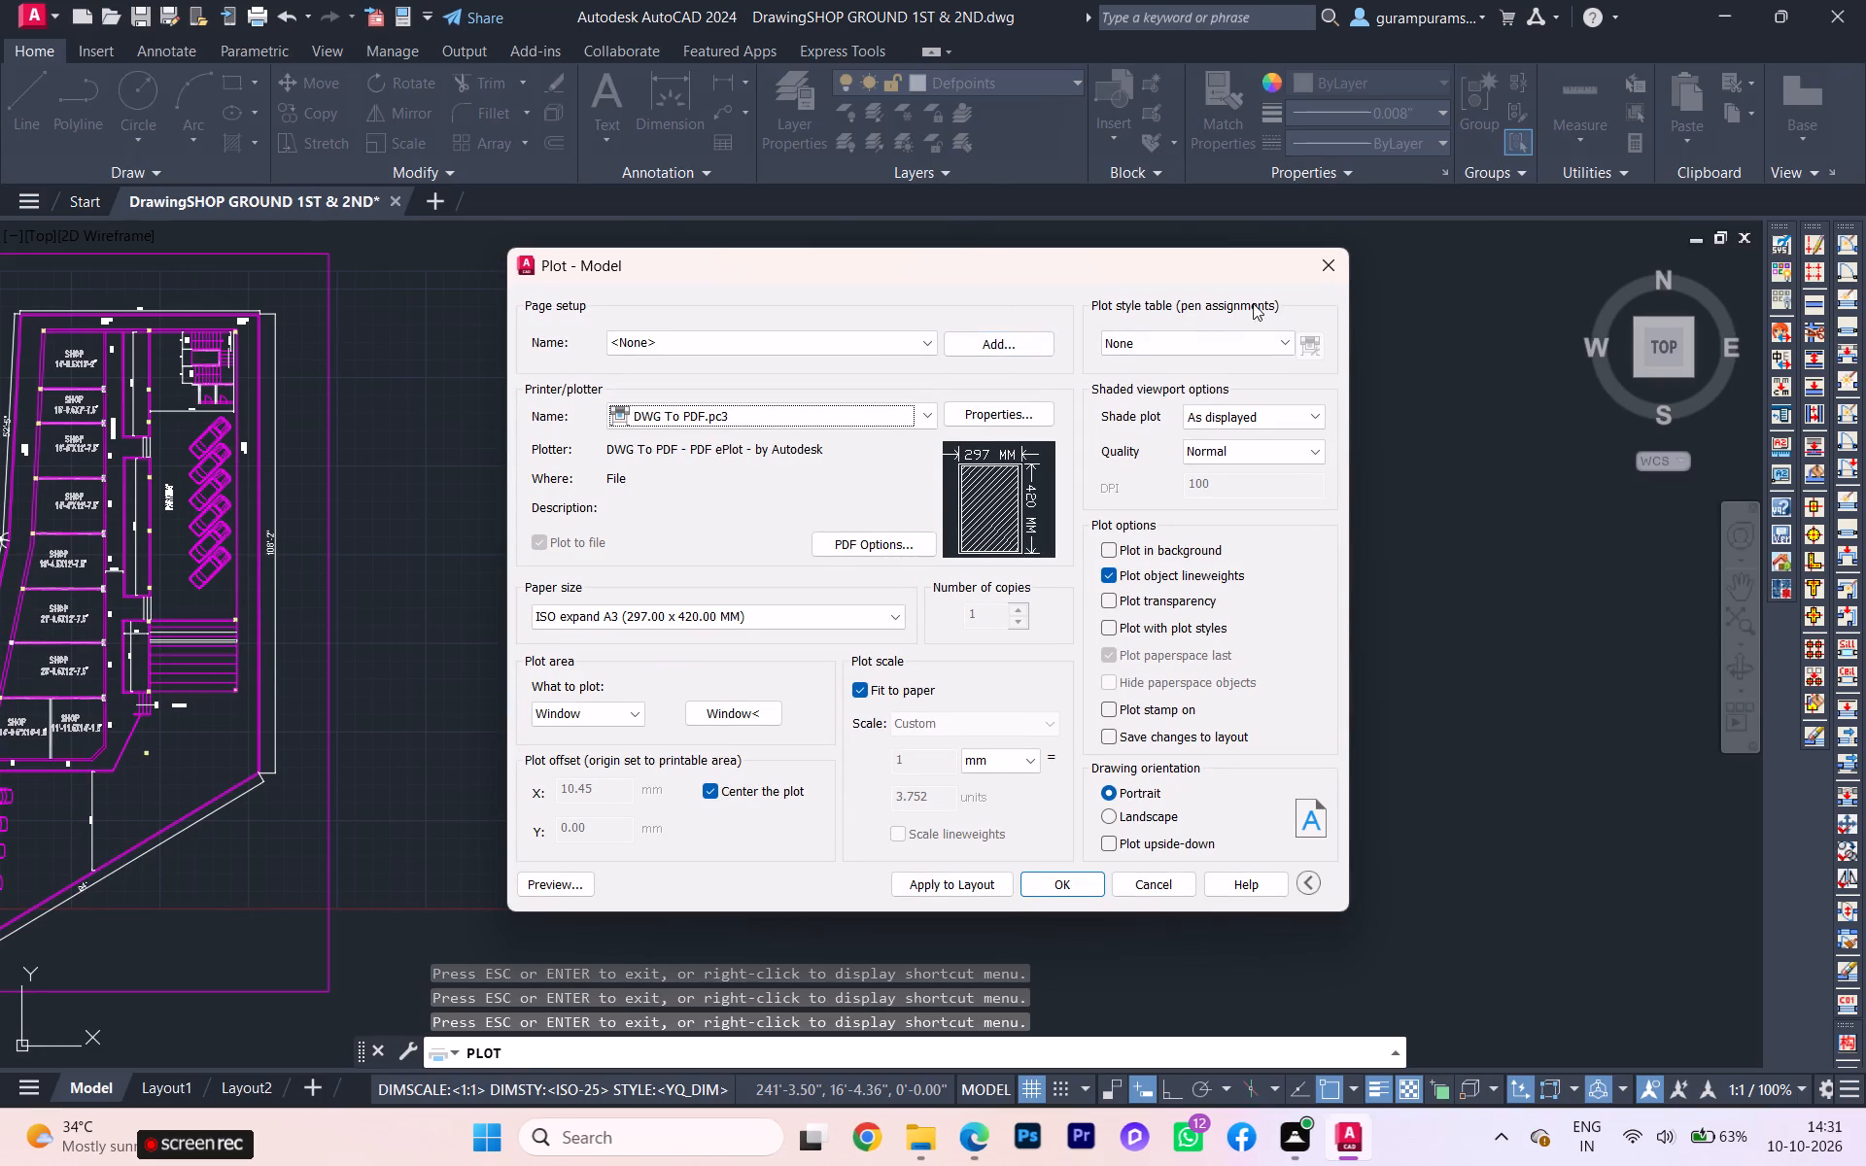
left_click(1318, 268)
Change the WALLS layer's colour to index colour 18.
scroll(815, 376, "up", 2)
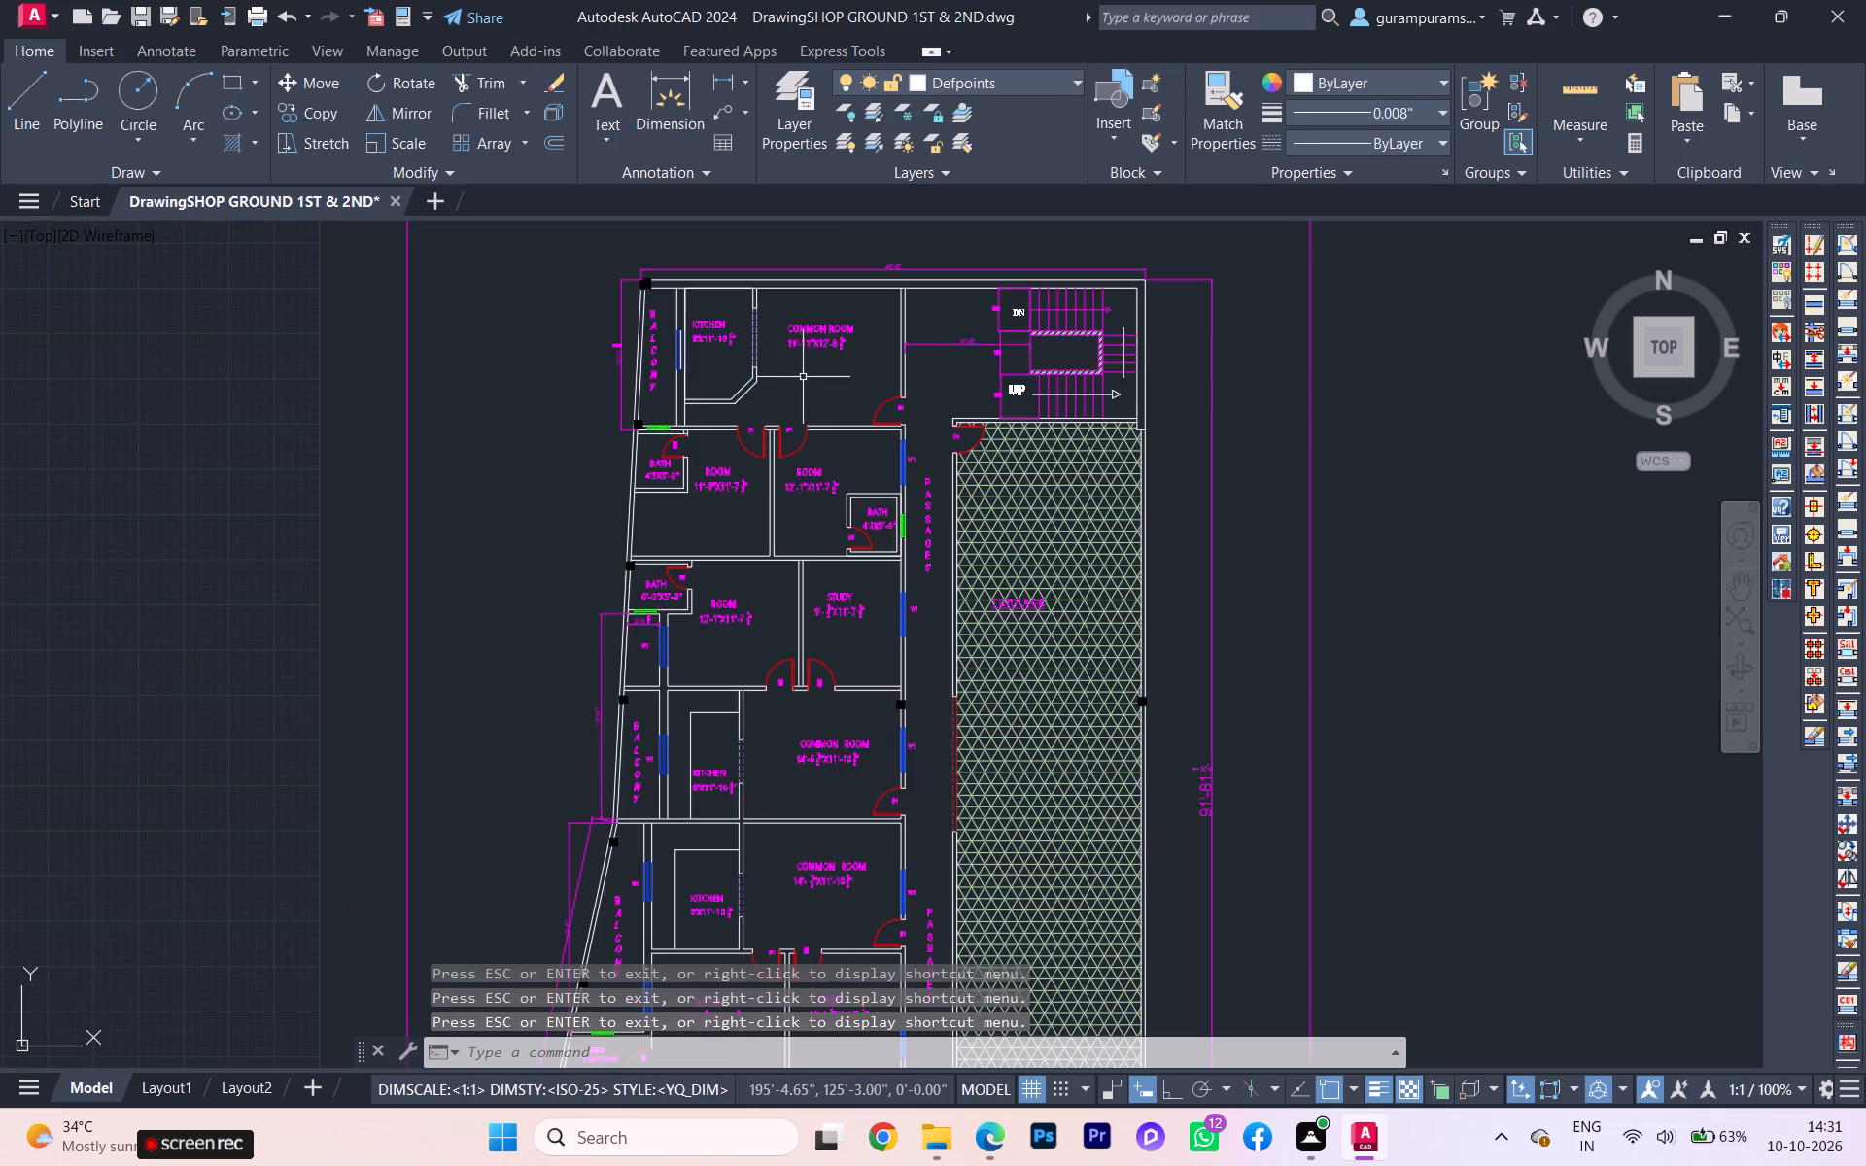
scroll(642, 477, "up", 2)
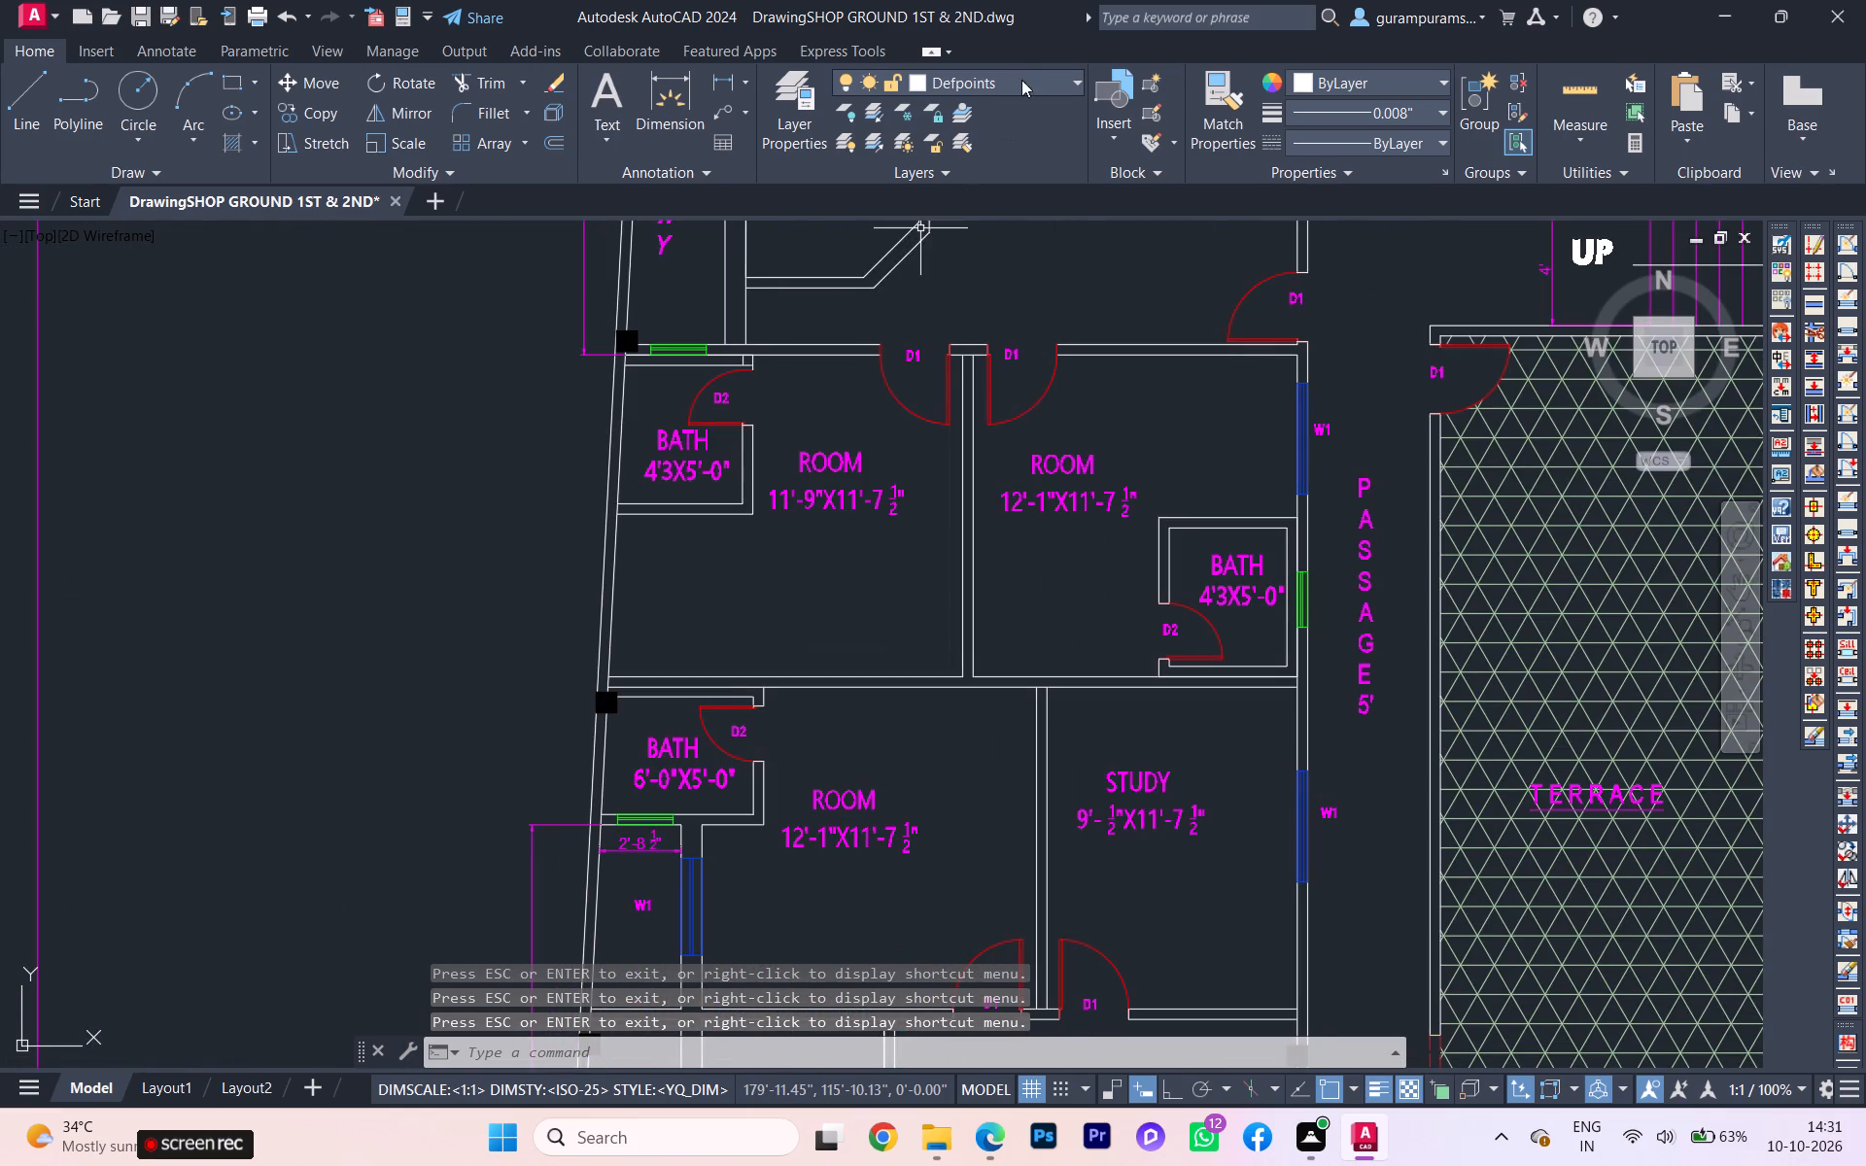
left_click(1020, 83)
left_click(925, 287)
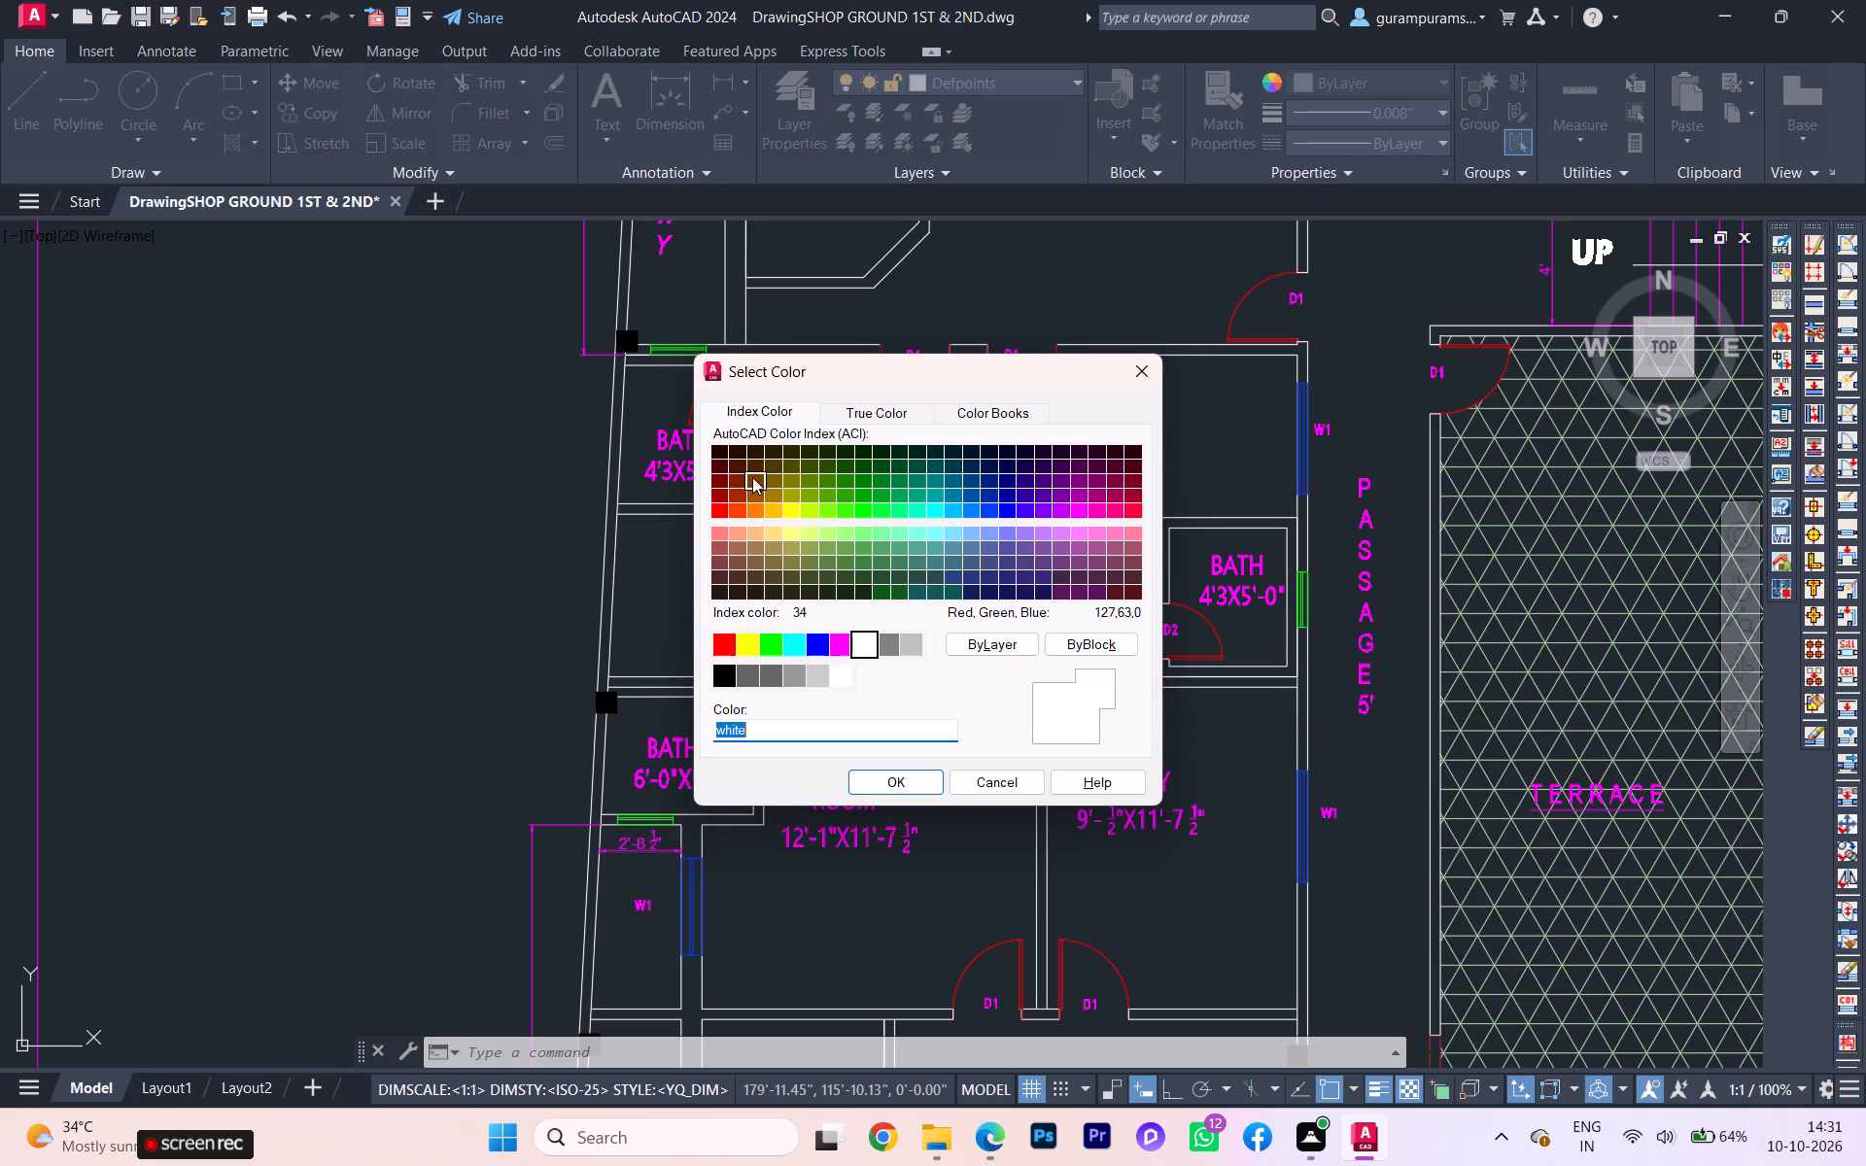
left_click(717, 452)
left_click(905, 792)
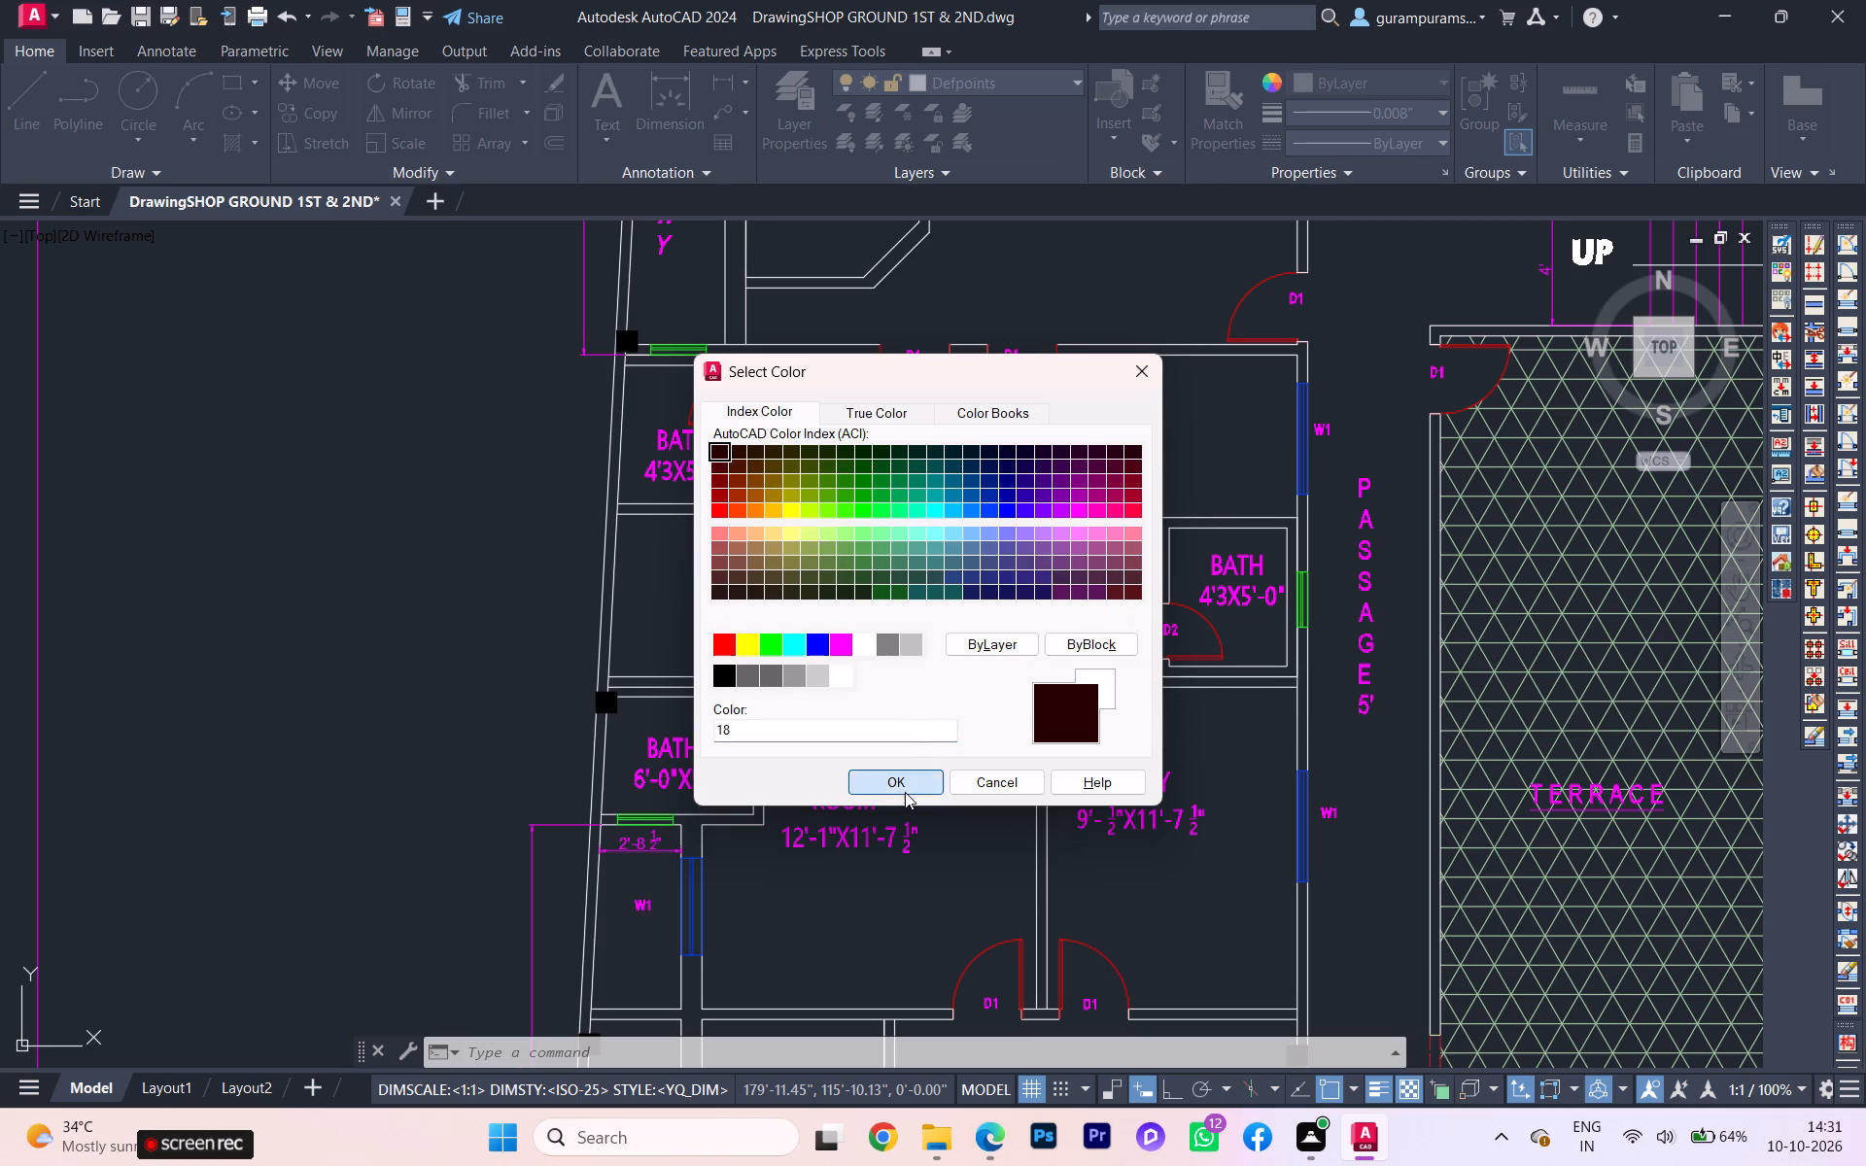
Make the windows layer current.
scroll(794, 562, "down", 2)
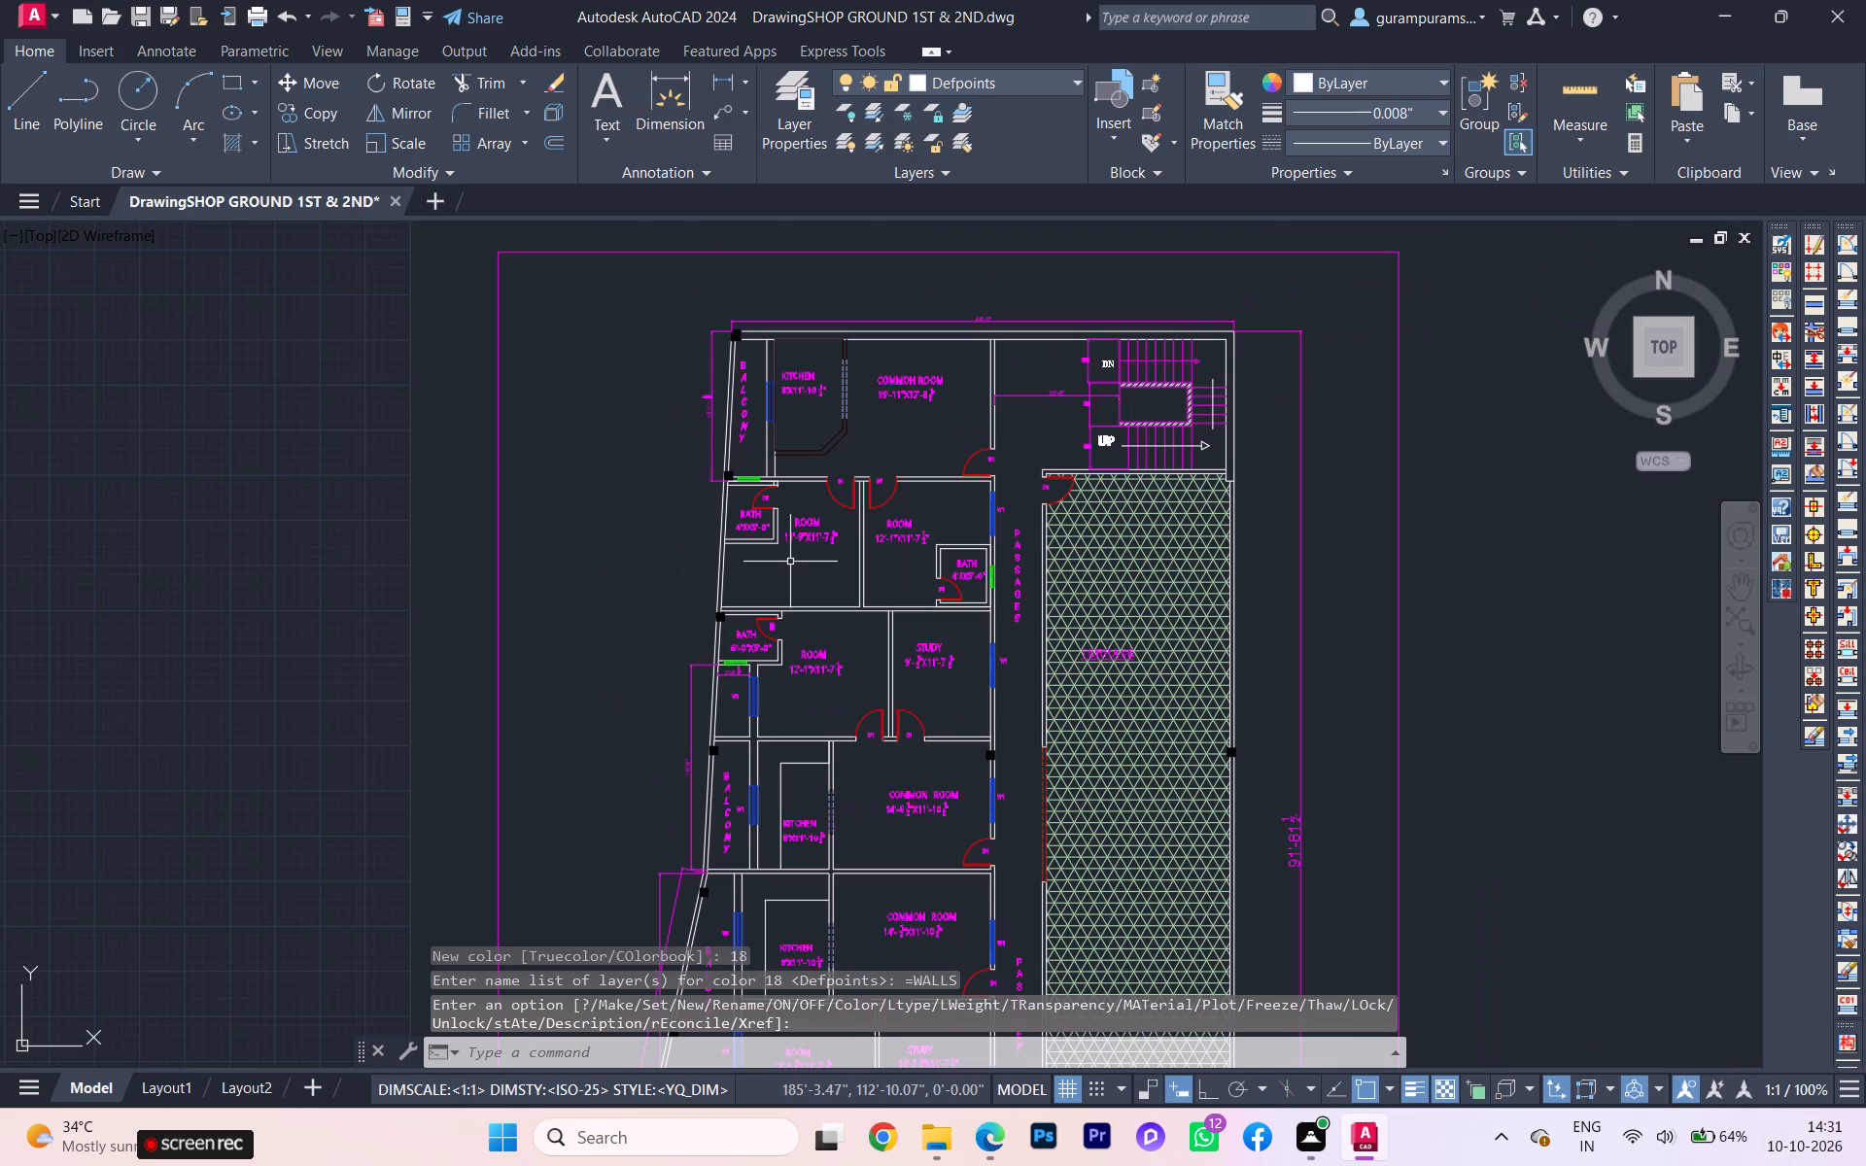
scroll(779, 558, "down", 1)
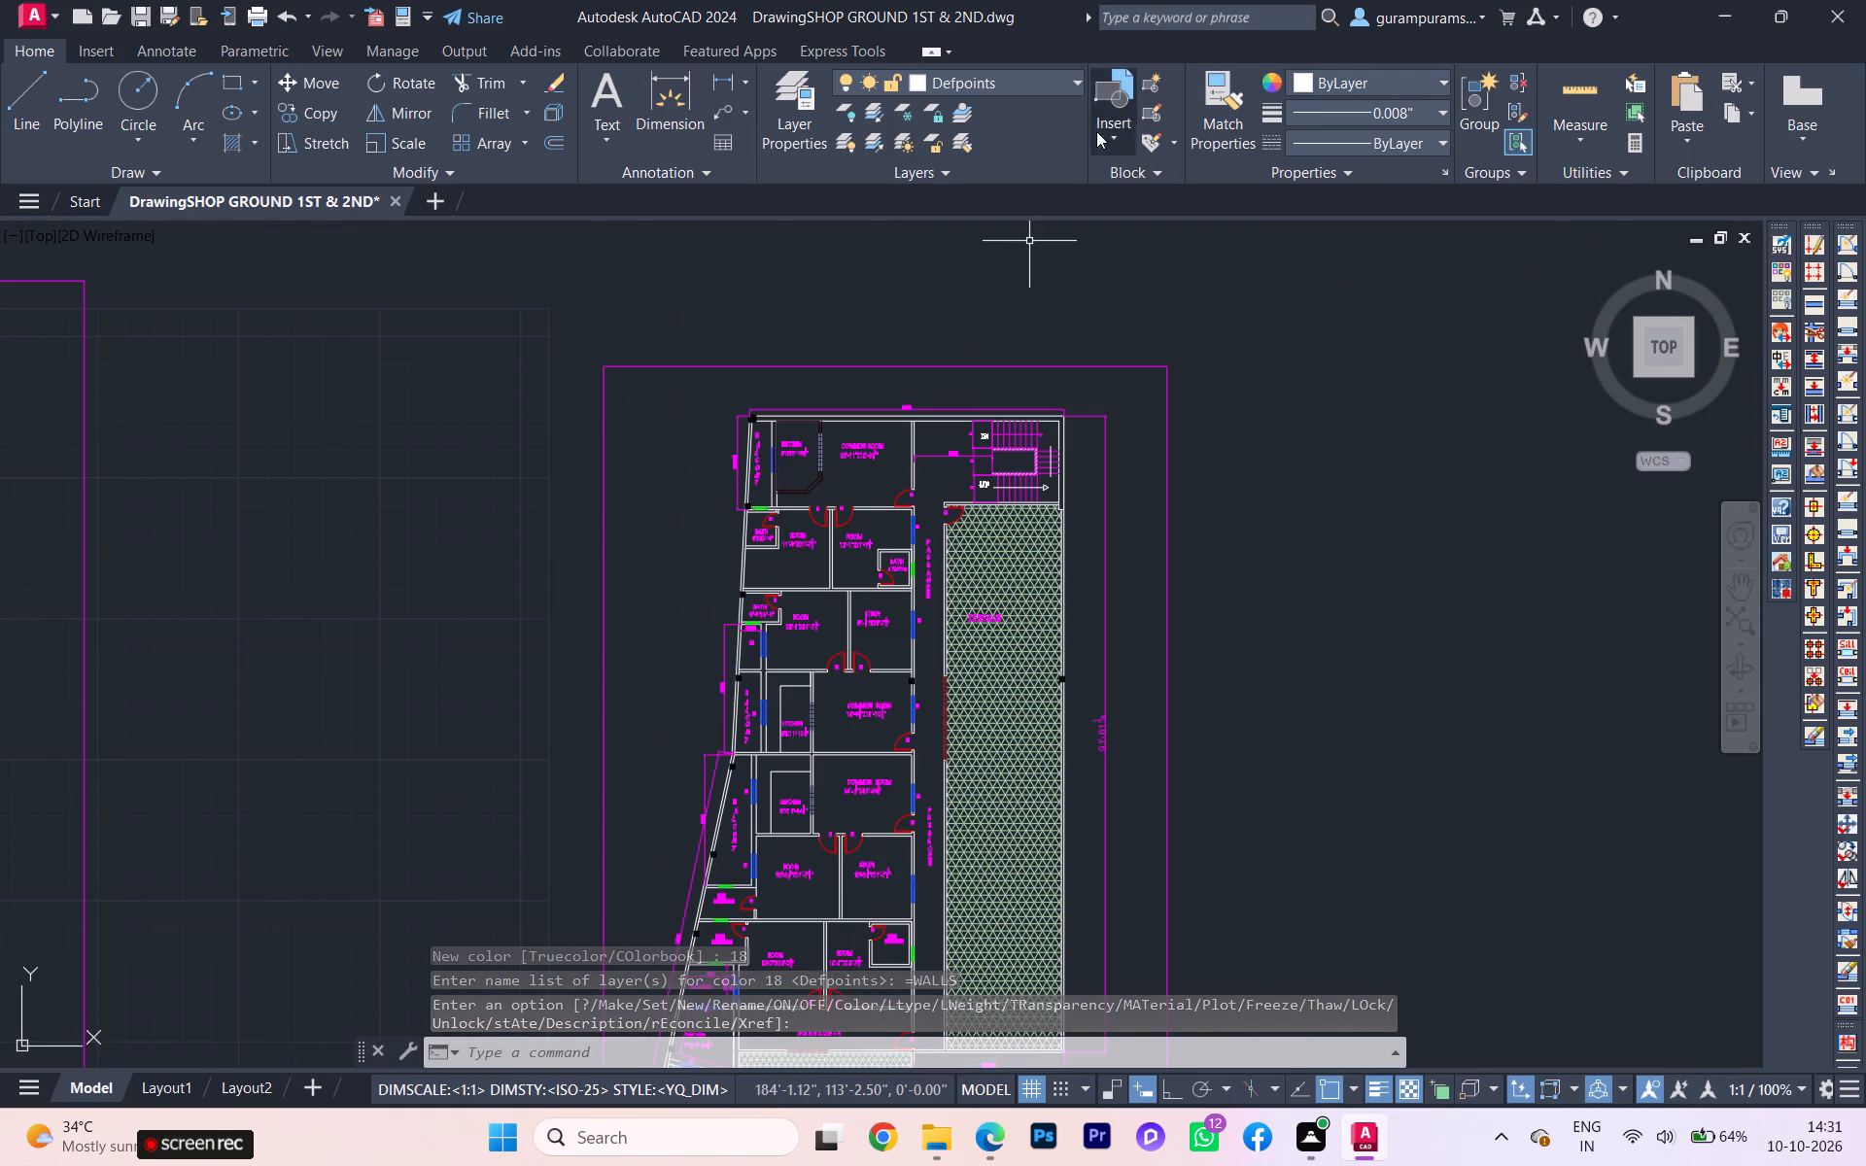
left_click(1009, 74)
left_click(1074, 320)
Start a new plot with the DWG To PDF.pc3 plotter and ISO expand A3 (297.00 x 420.00 MM) paper.
scroll(996, 310, "down", 2)
middle_click(993, 302)
scroll(948, 313, "up", 1)
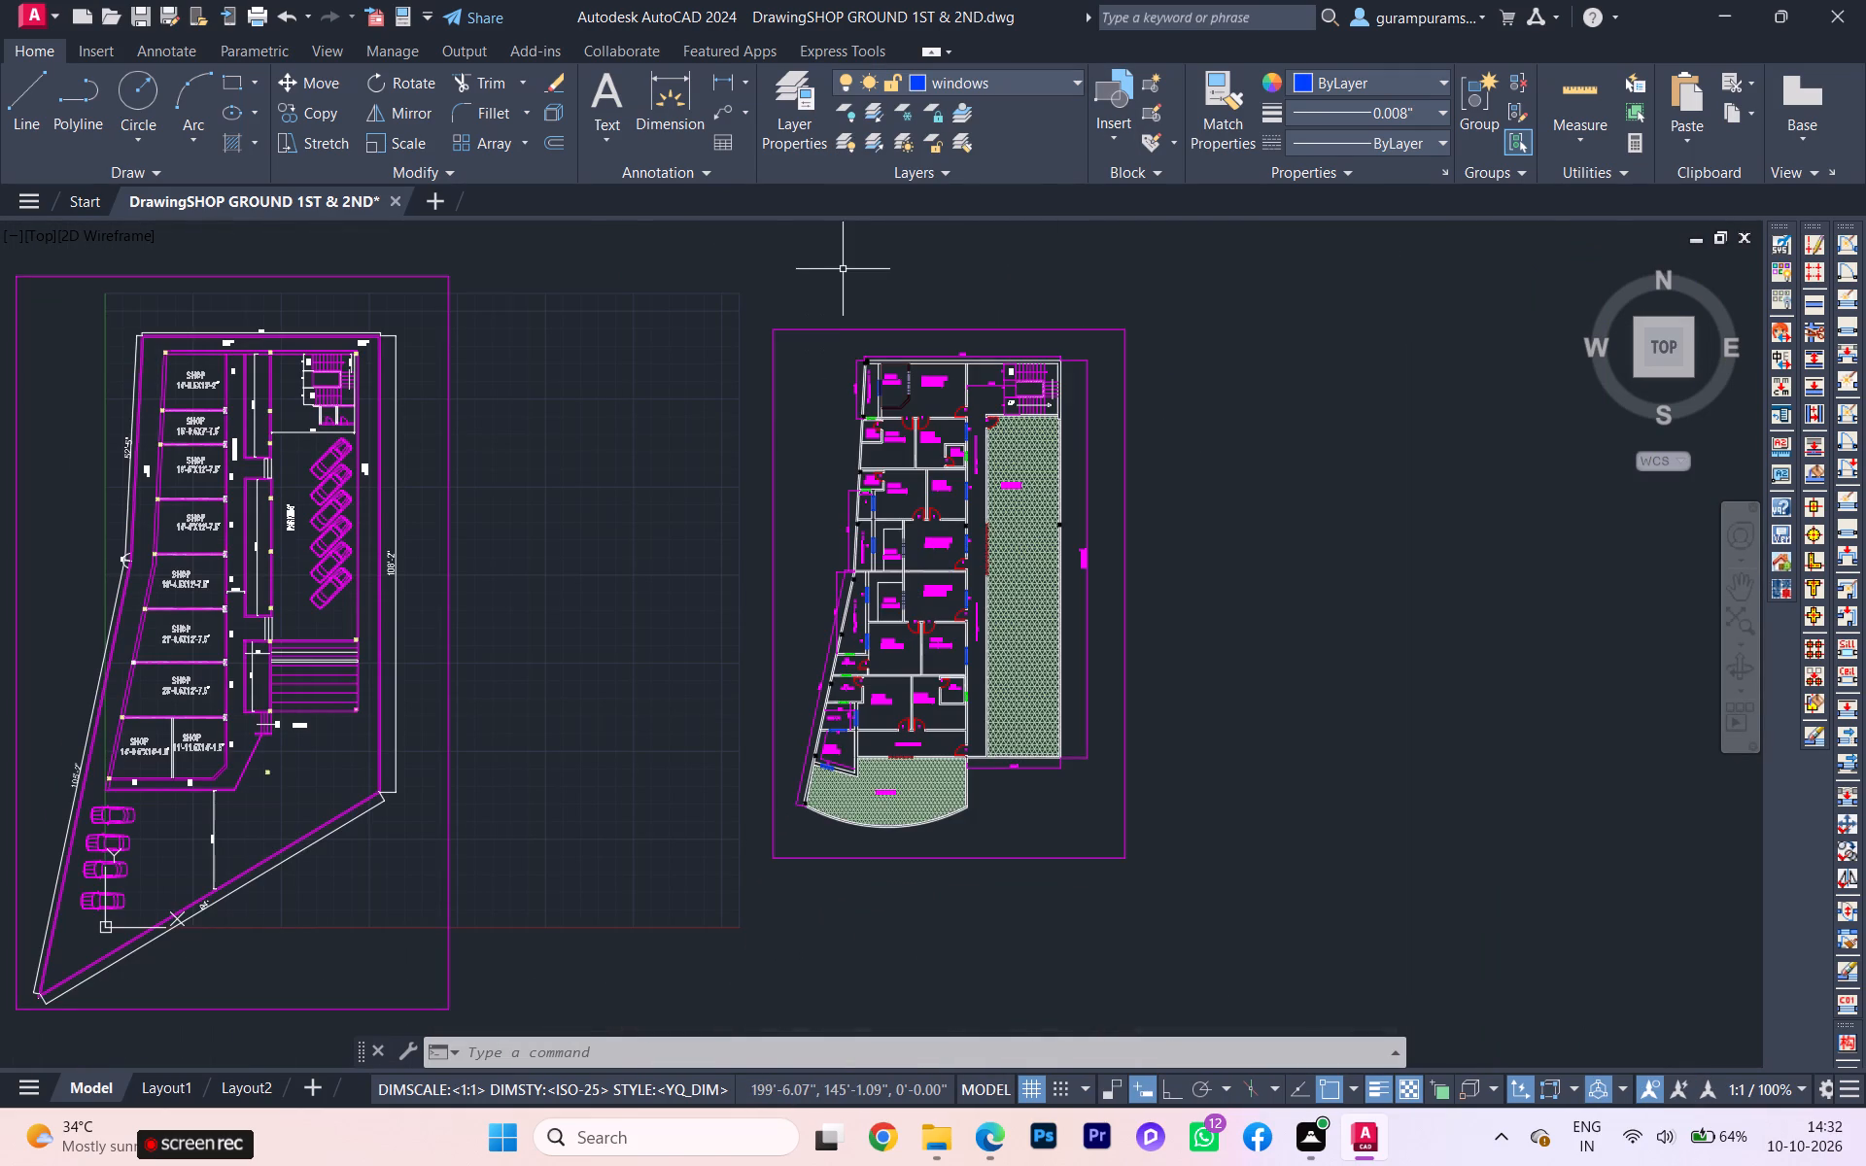
key("p")
key("l")
key("o")
left_click(985, 331)
left_click(806, 426)
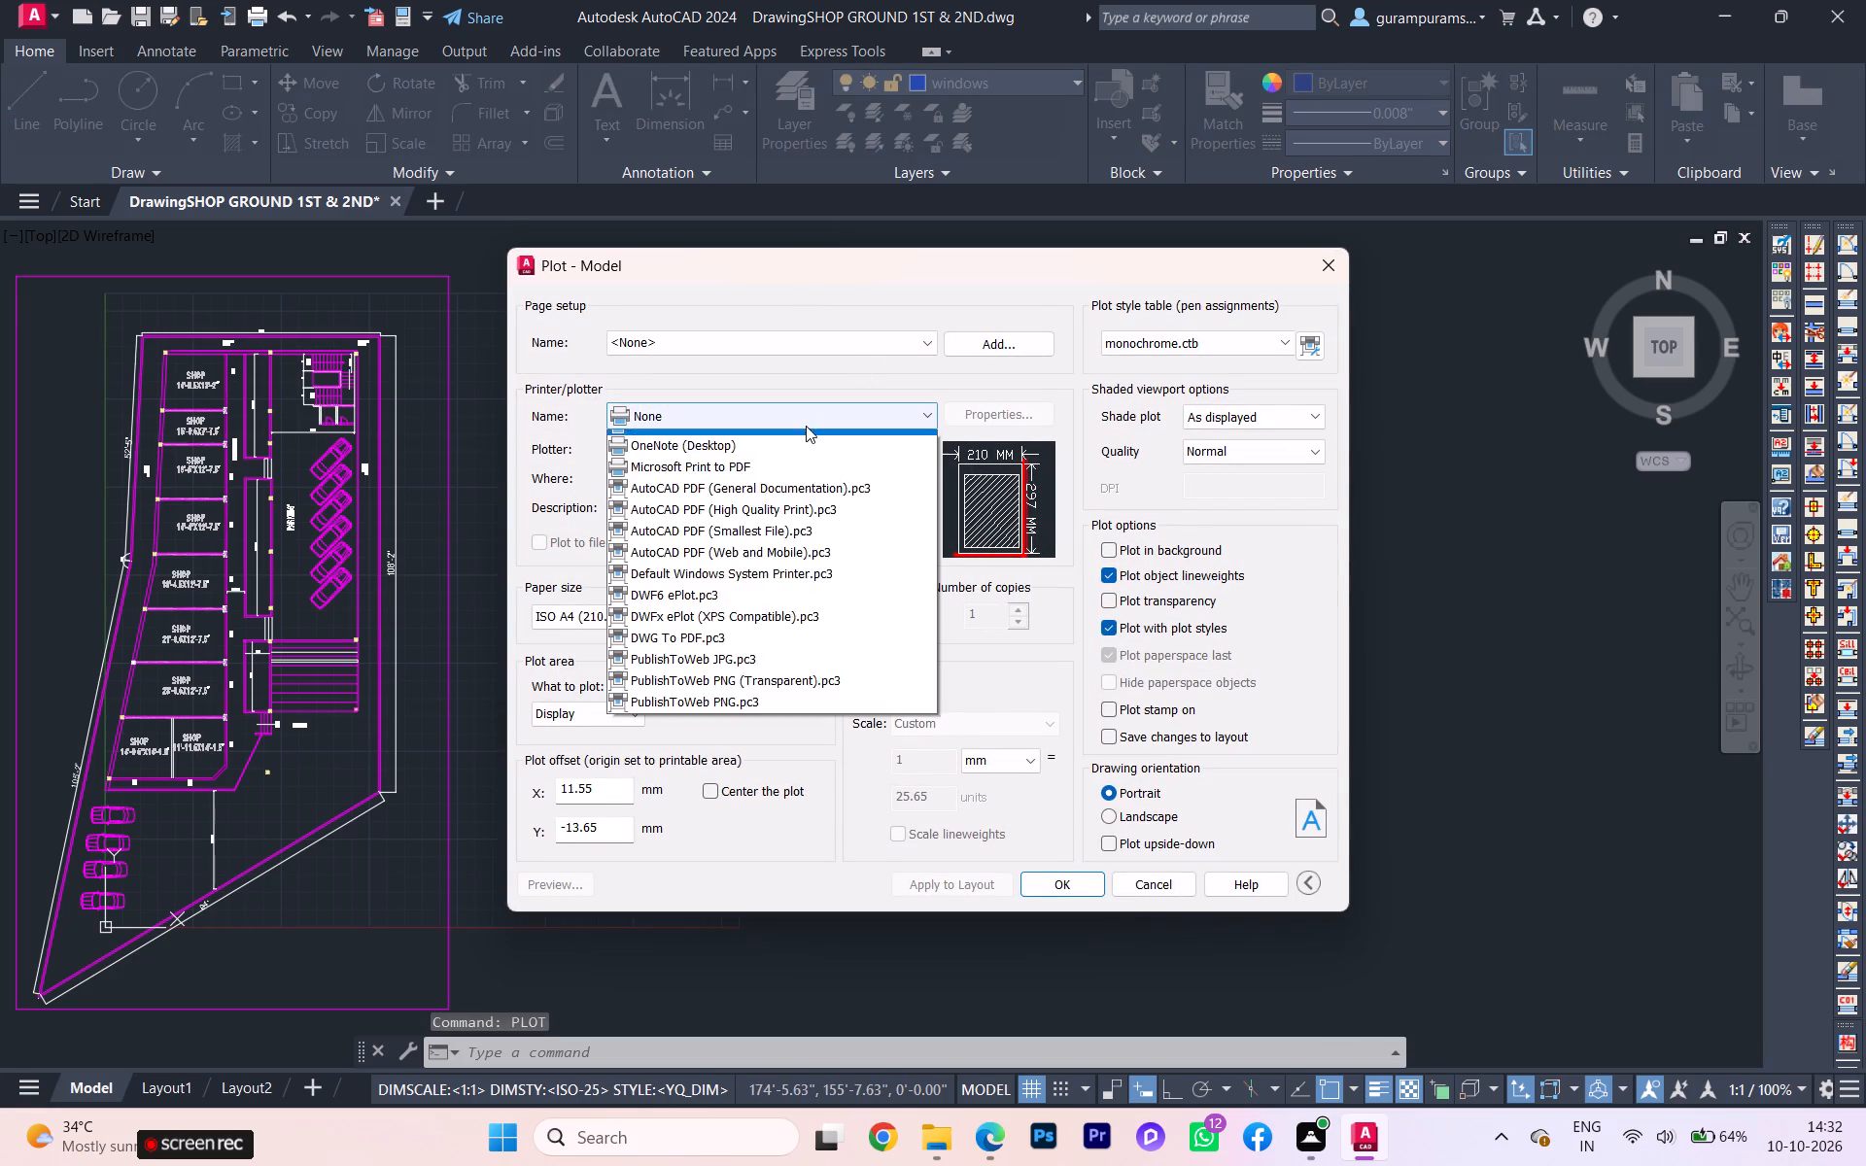
left_click(728, 663)
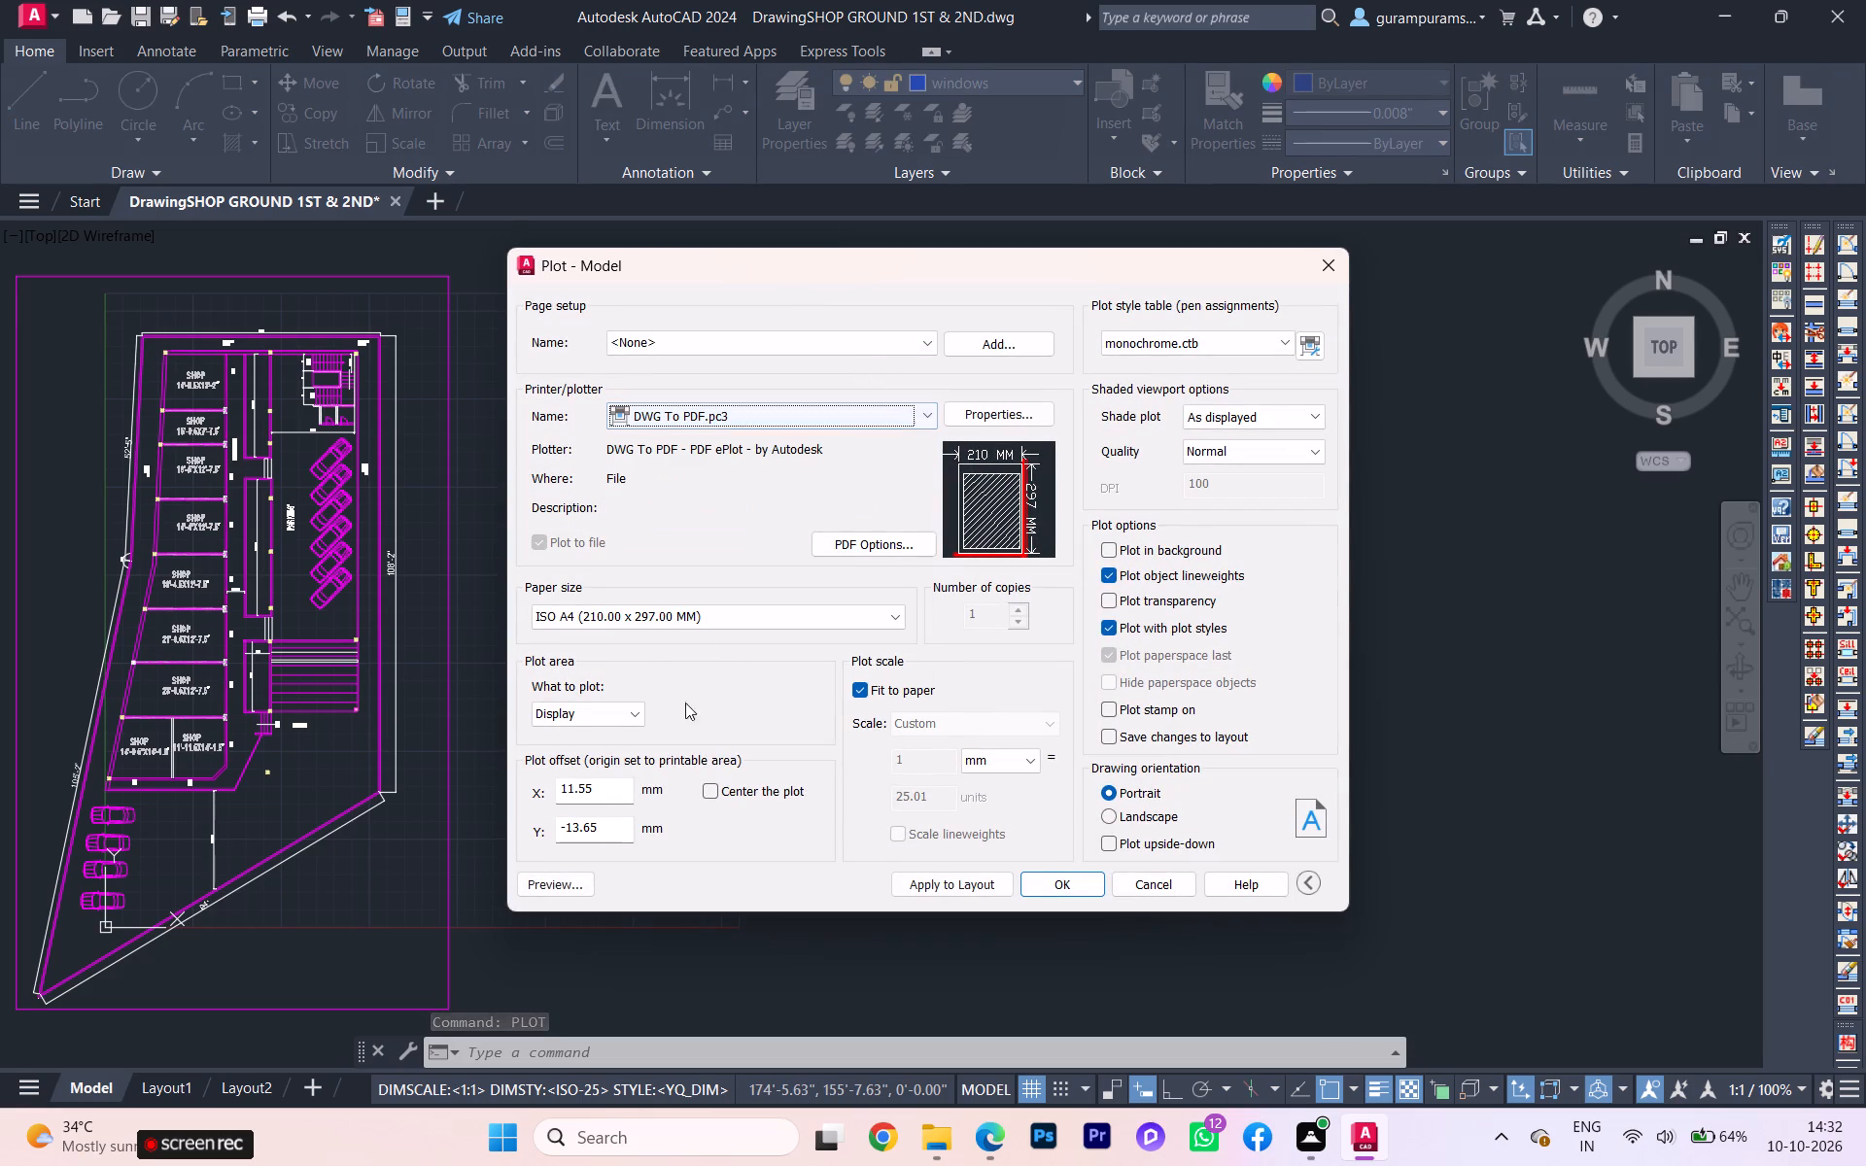
left_click(708, 614)
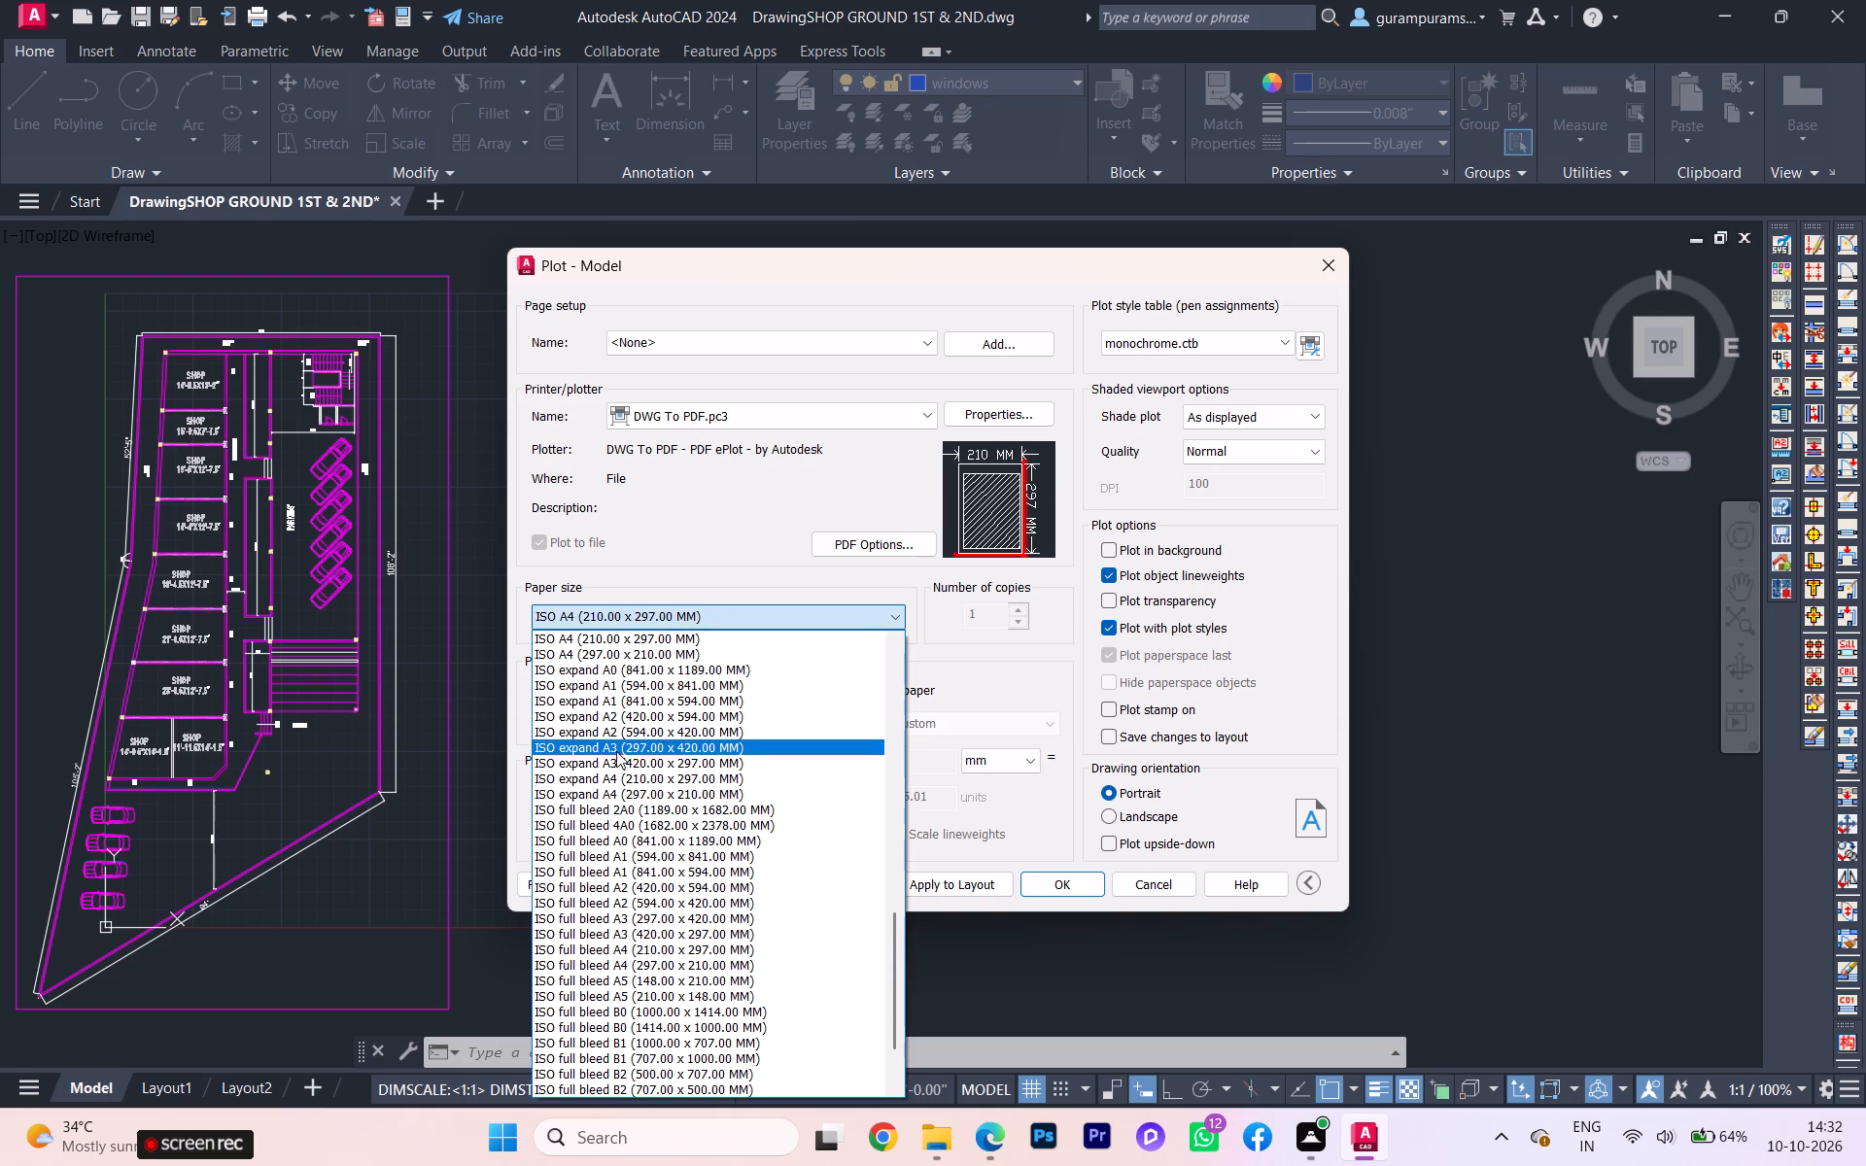
left_click(621, 749)
Set the plot area to a window around the floor plan just inside its frame, and centre the plot.
left_click(636, 708)
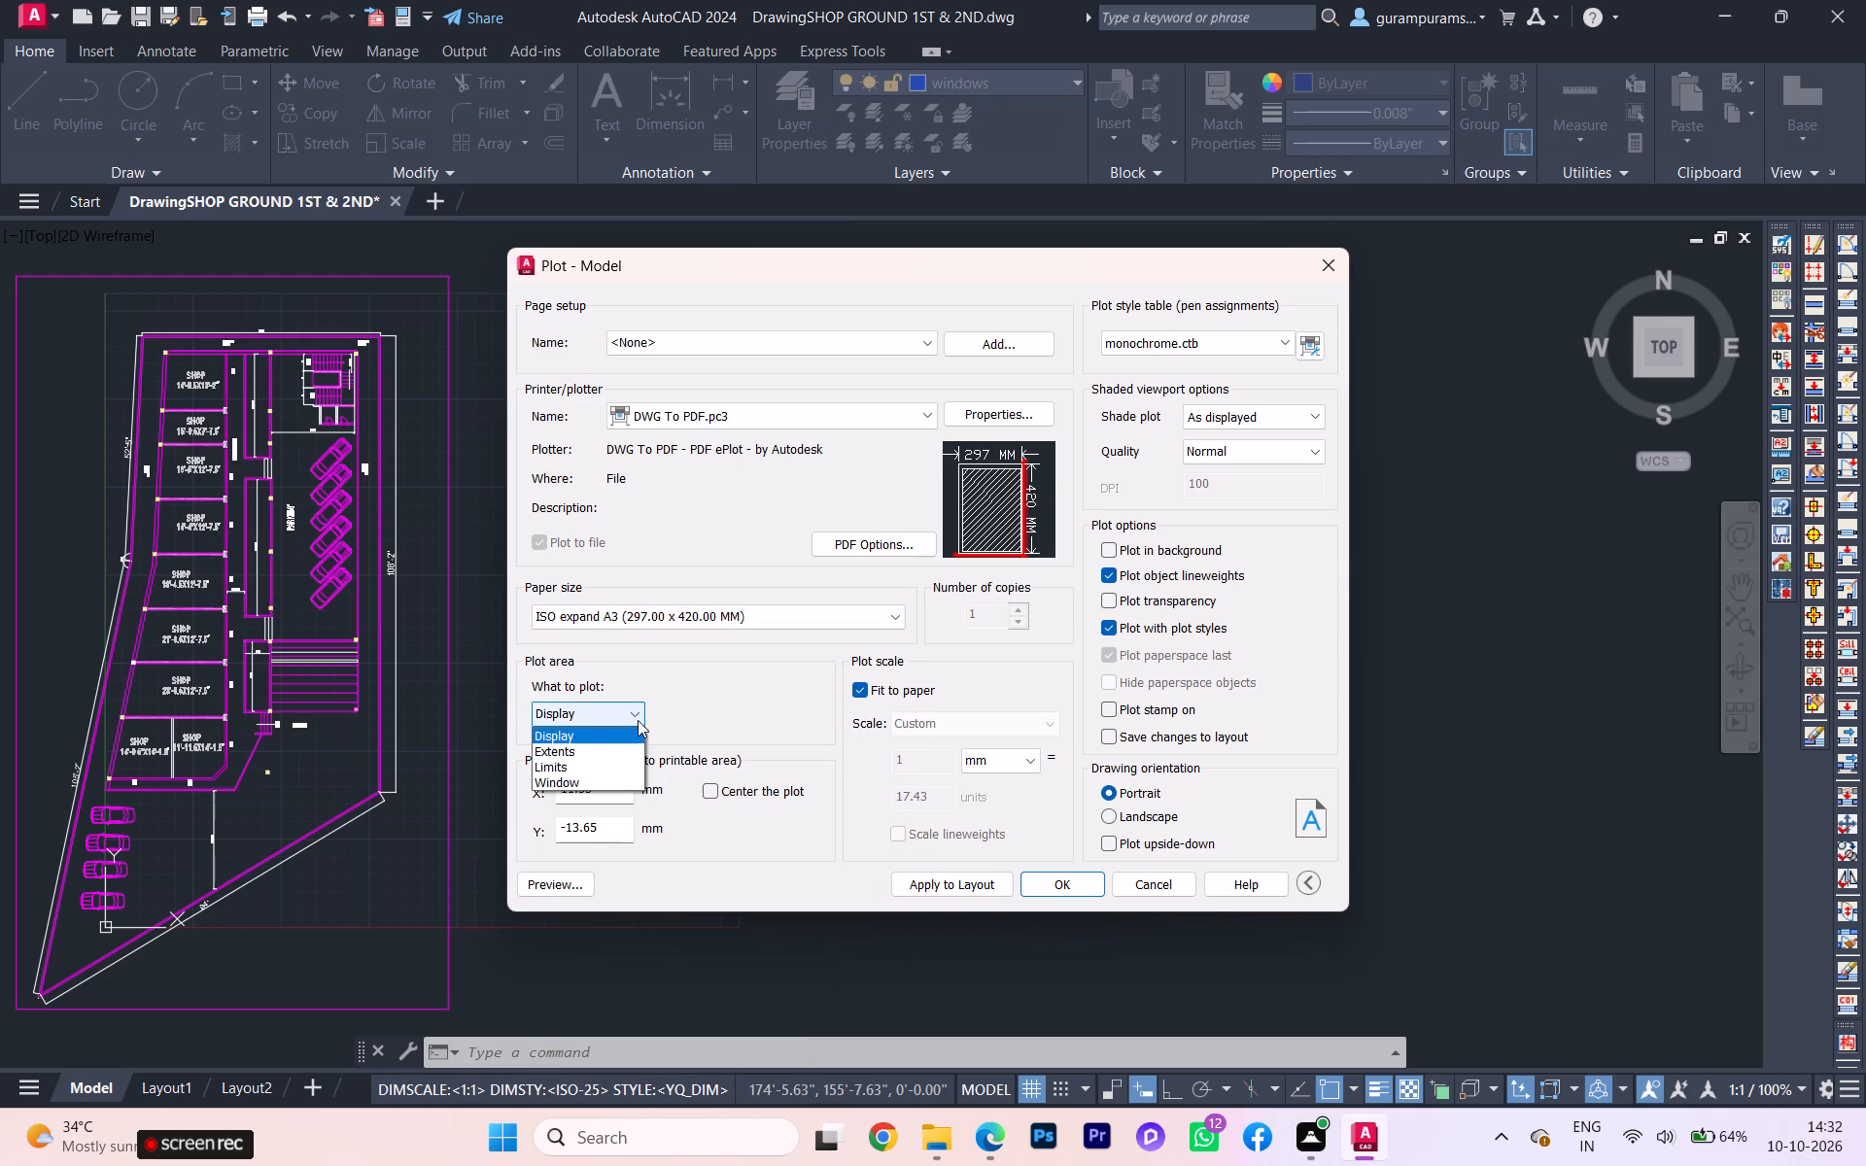
left_click(604, 780)
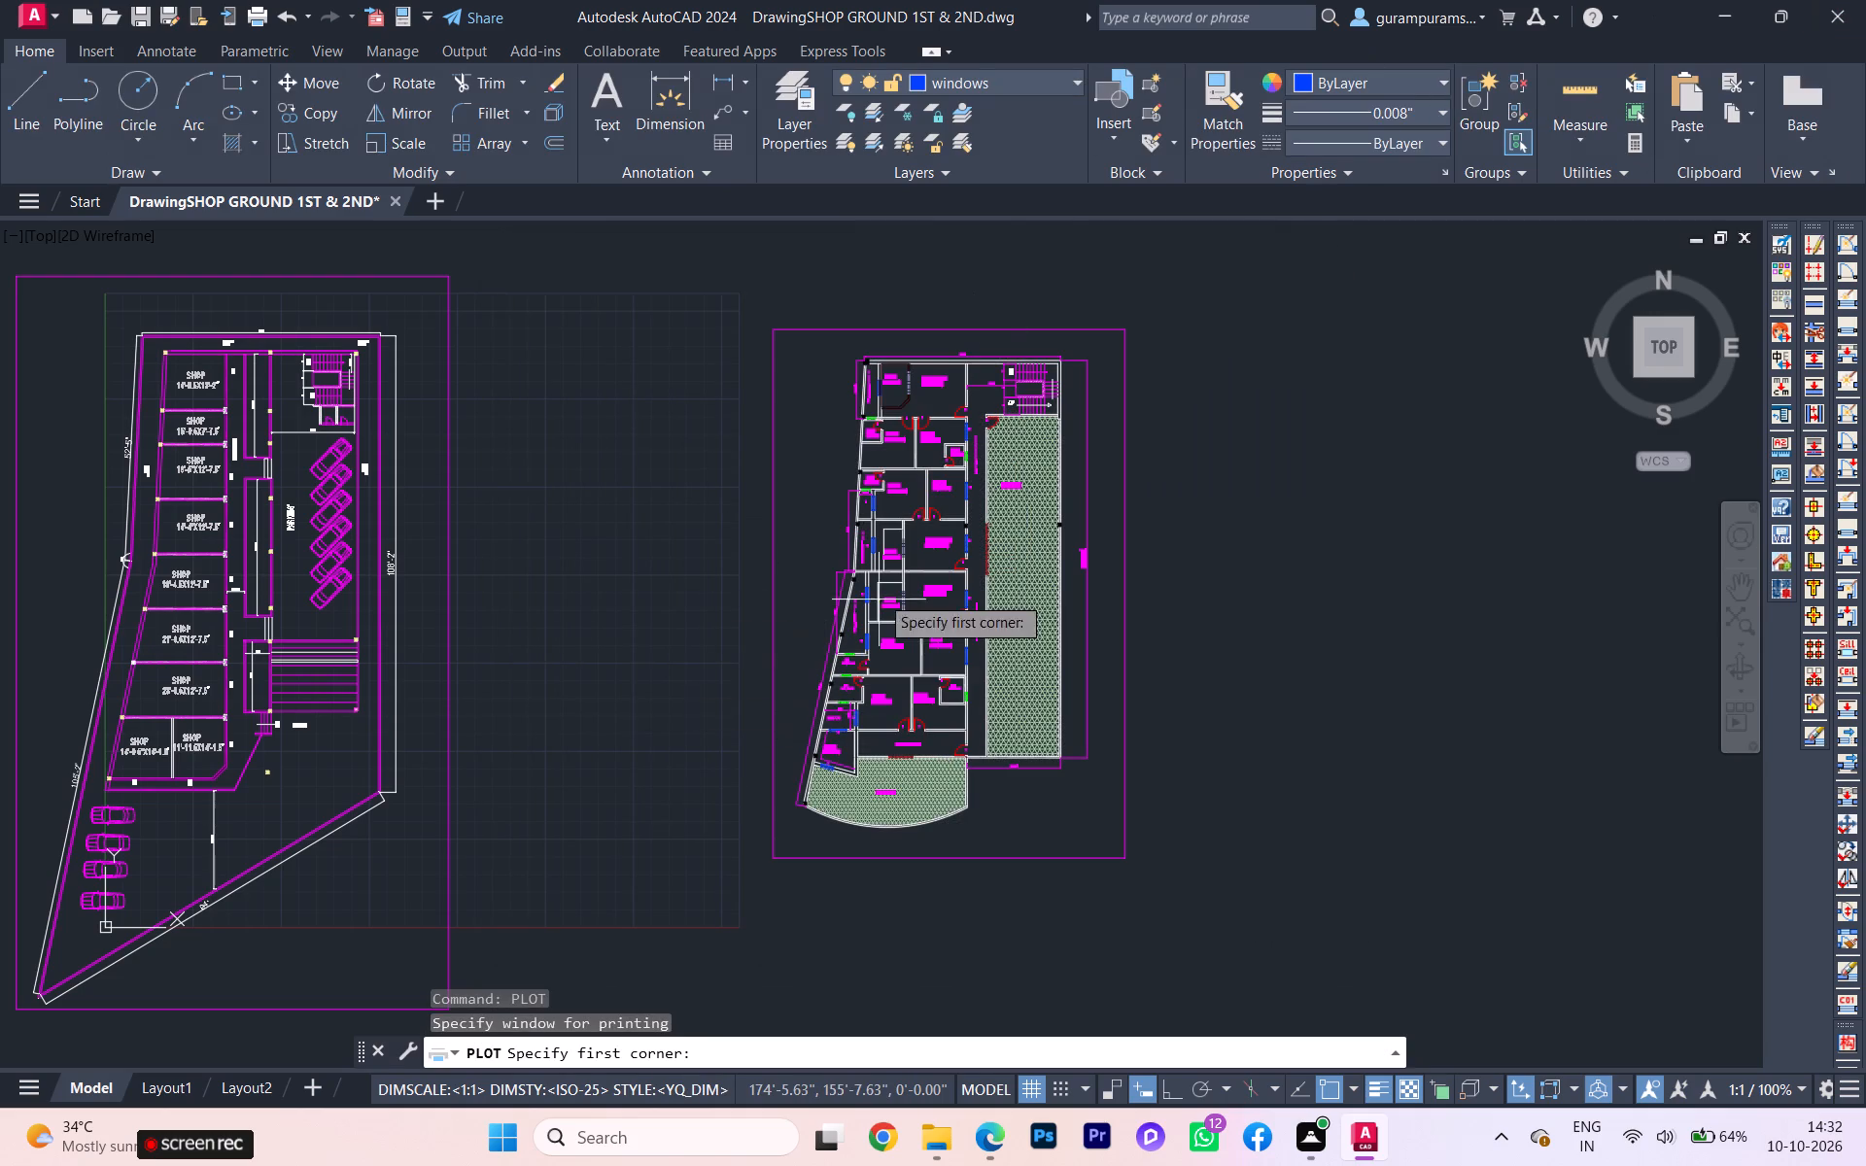
left_click(786, 339)
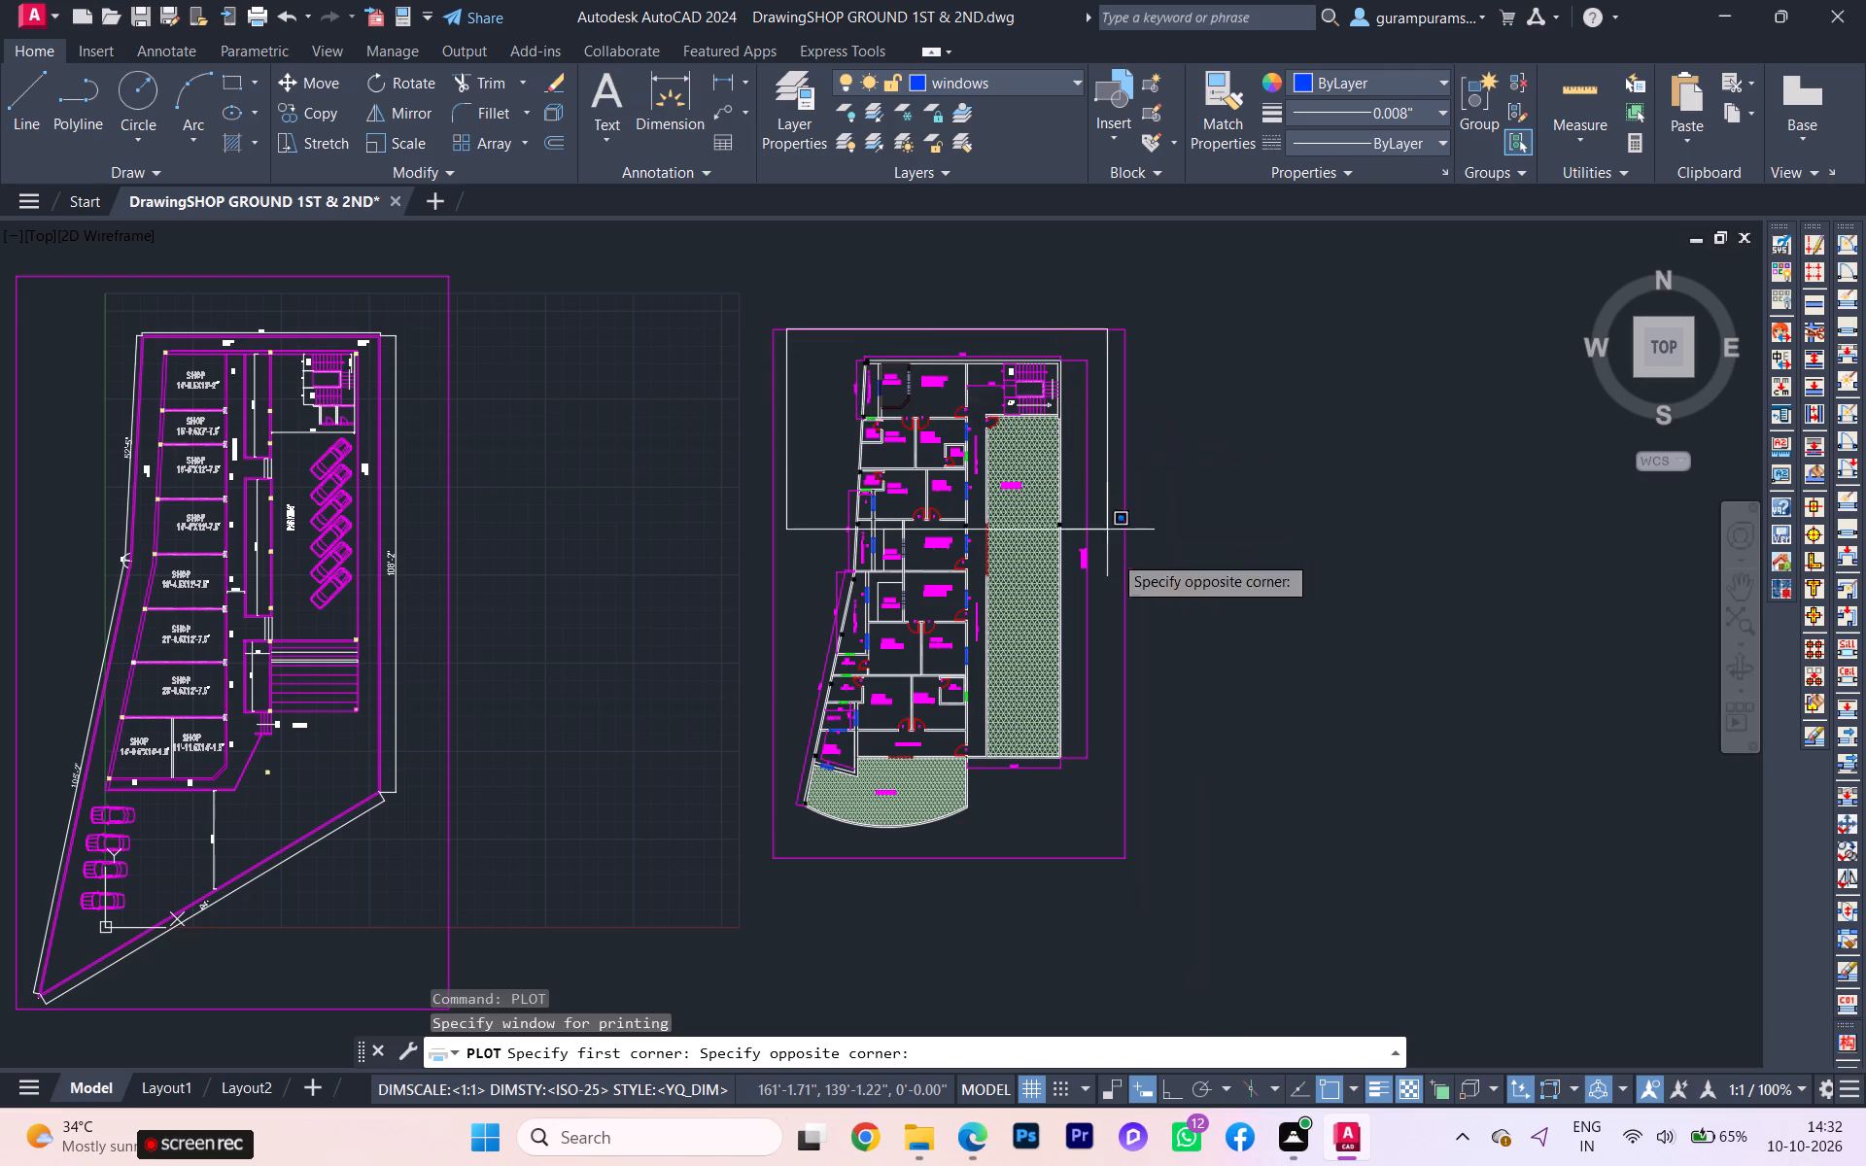
left_click(1114, 832)
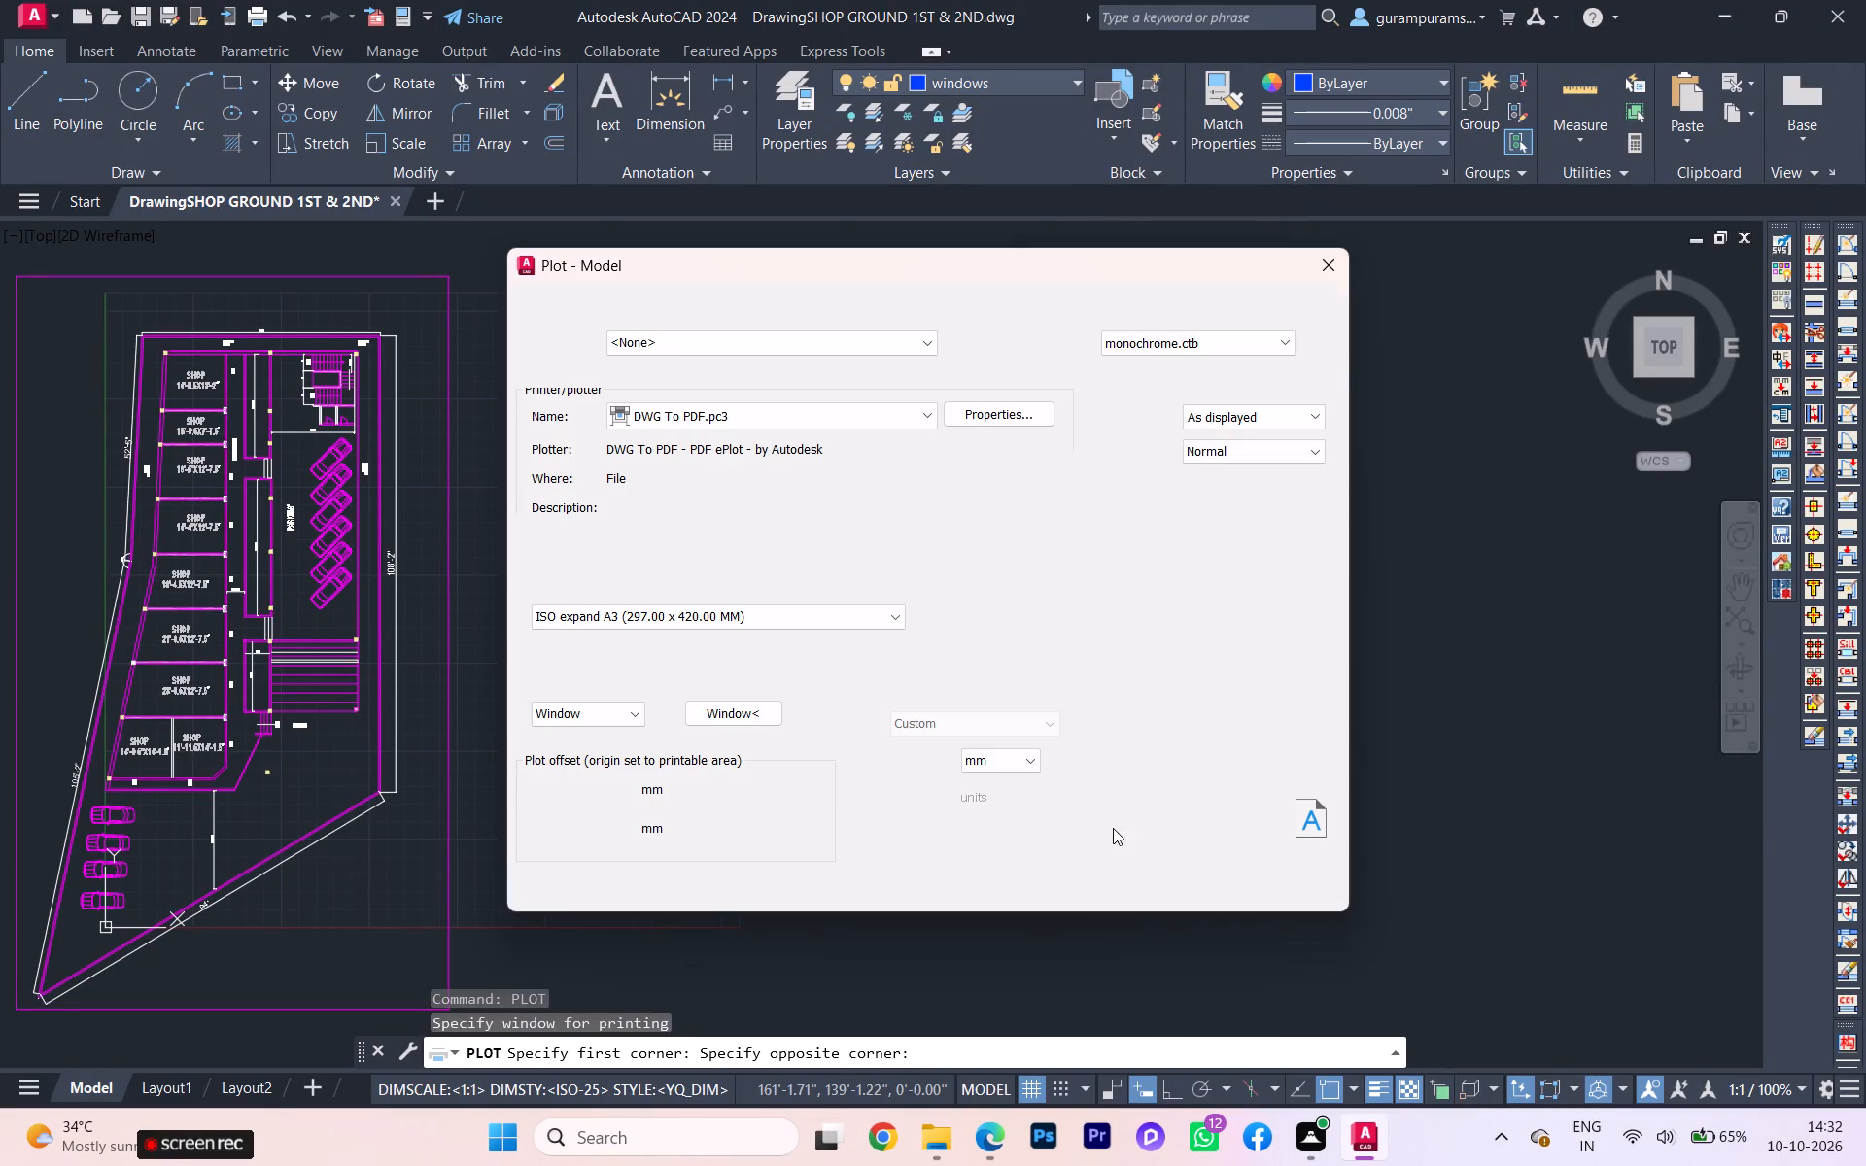
left_click(760, 796)
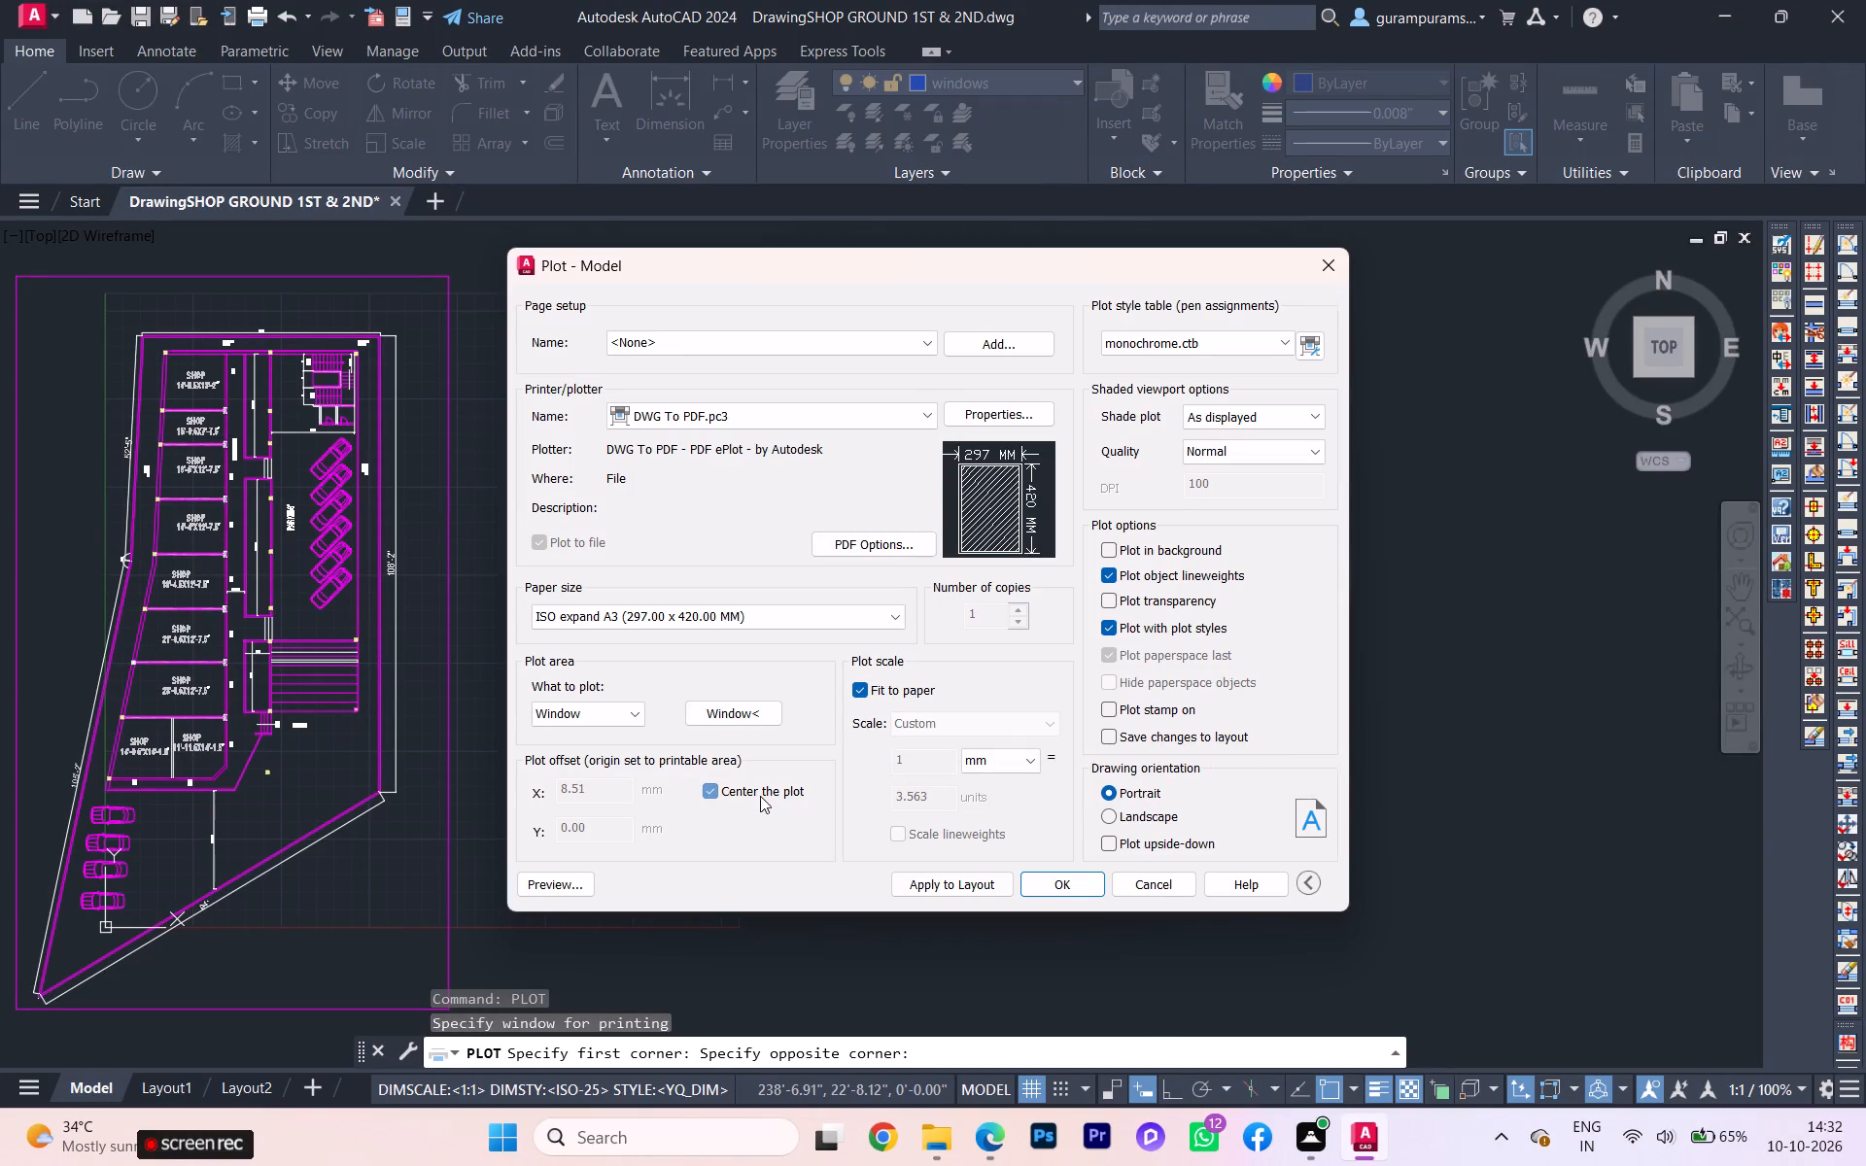
Set the plot scale units to inches and the plot style table to None, and apply the settings to the layout.
left_click(992, 762)
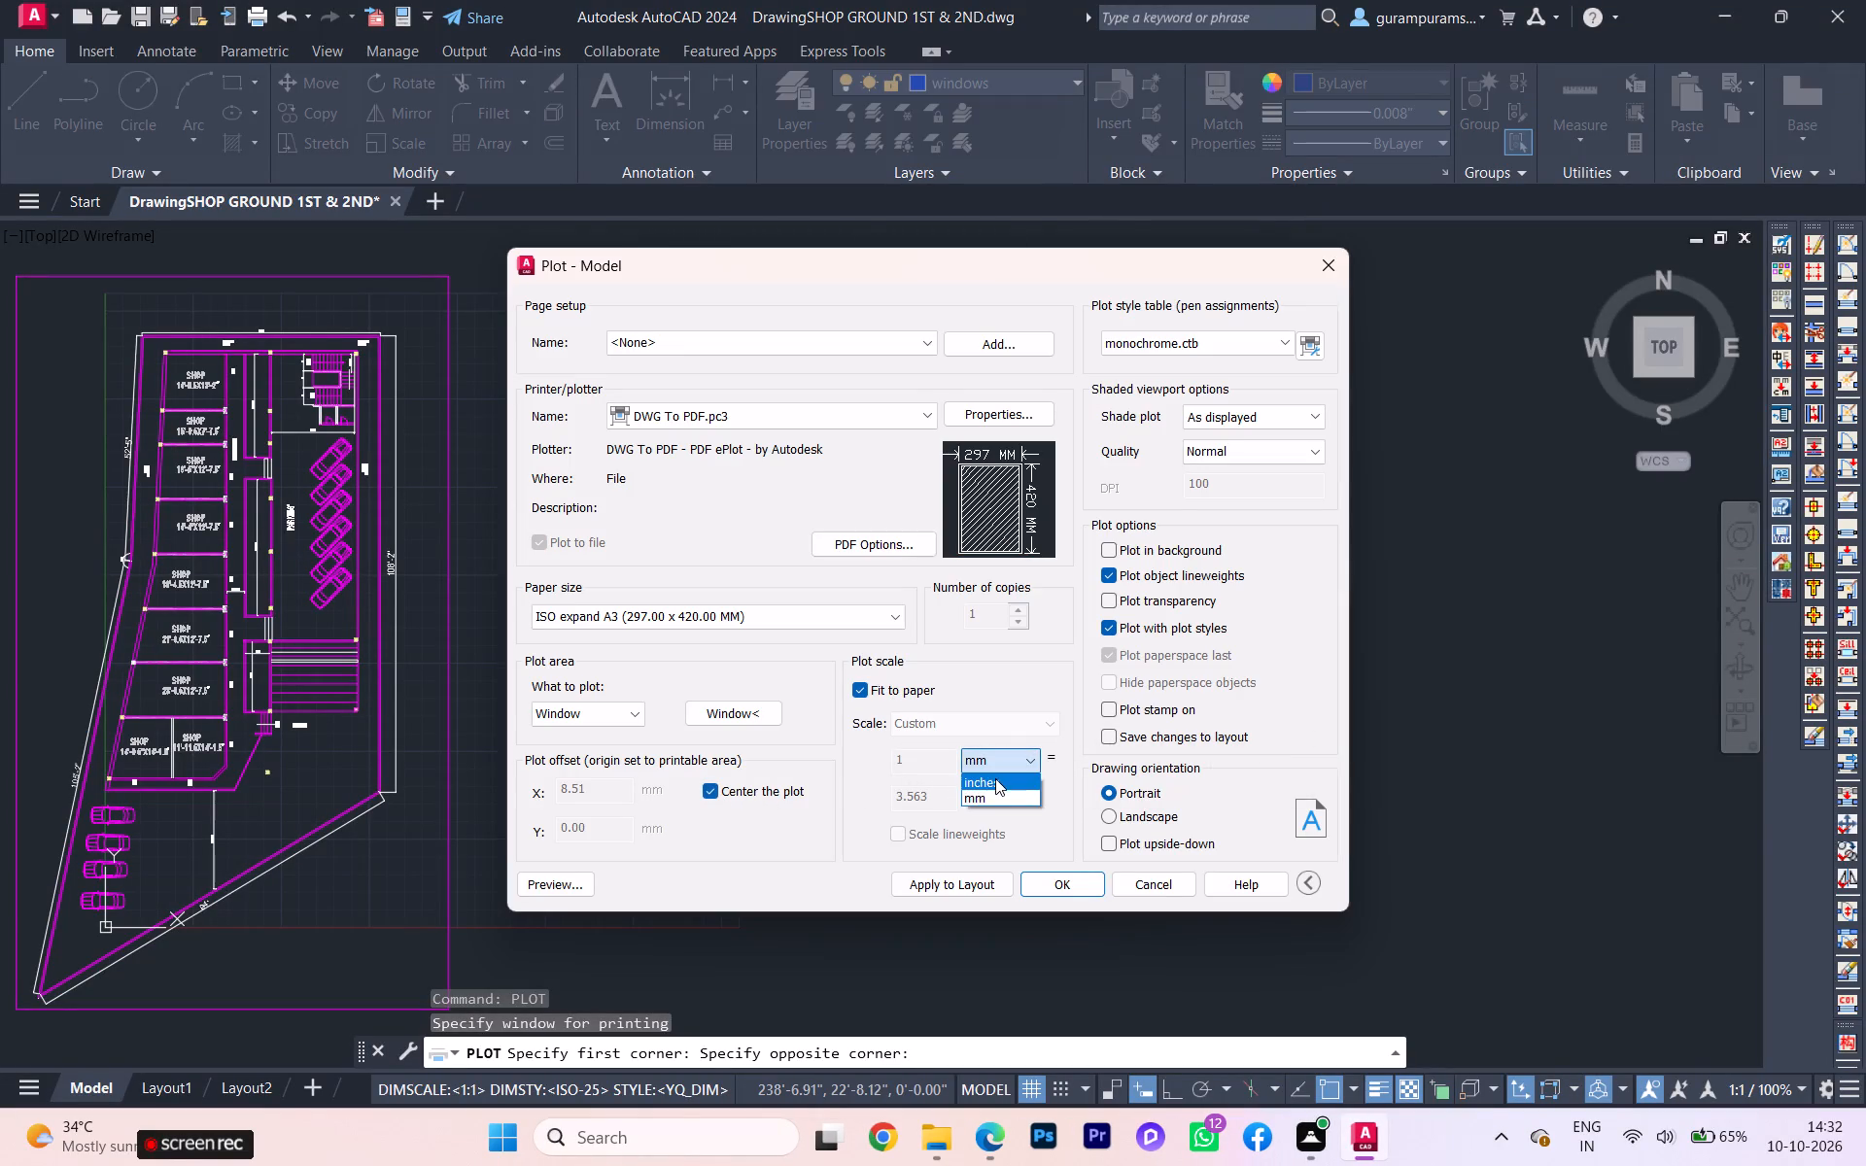
left_click(995, 778)
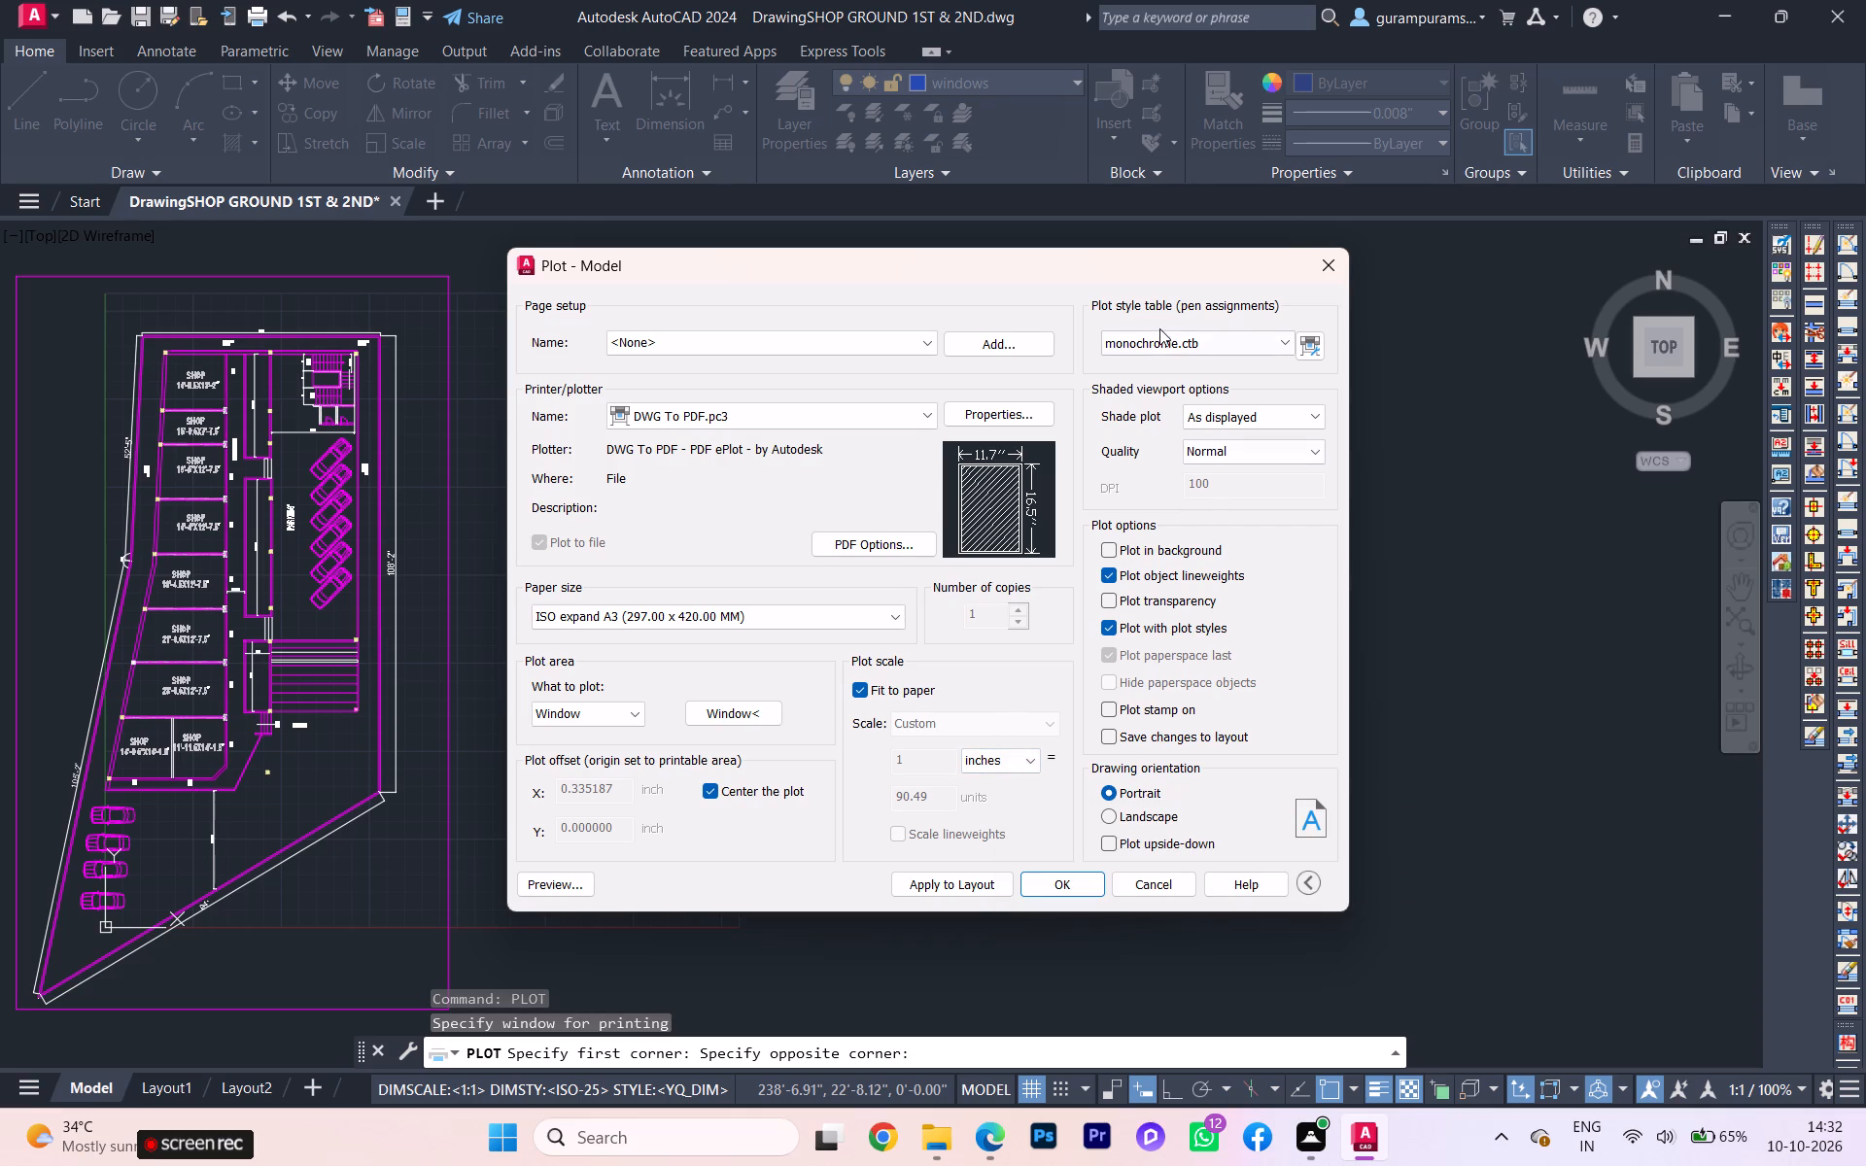
left_click(1195, 347)
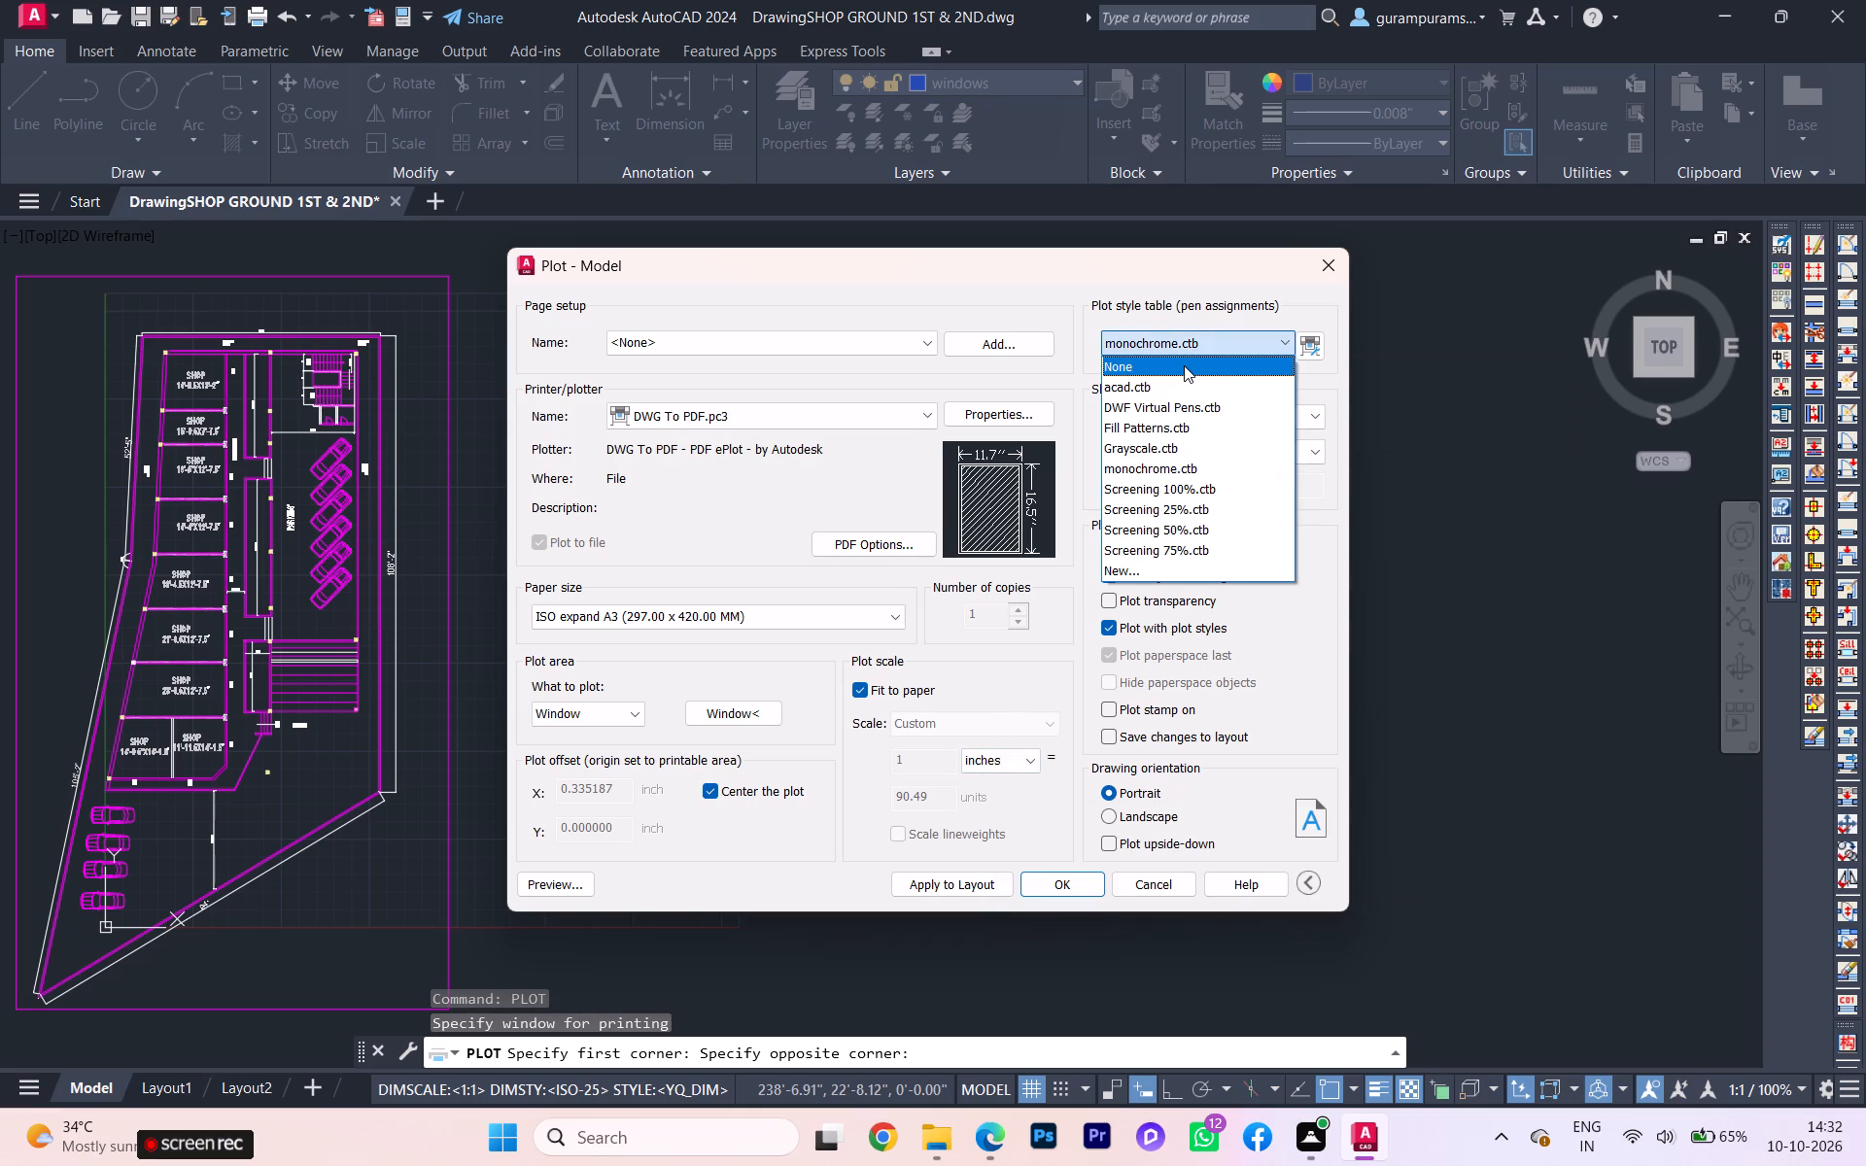
left_click(1184, 365)
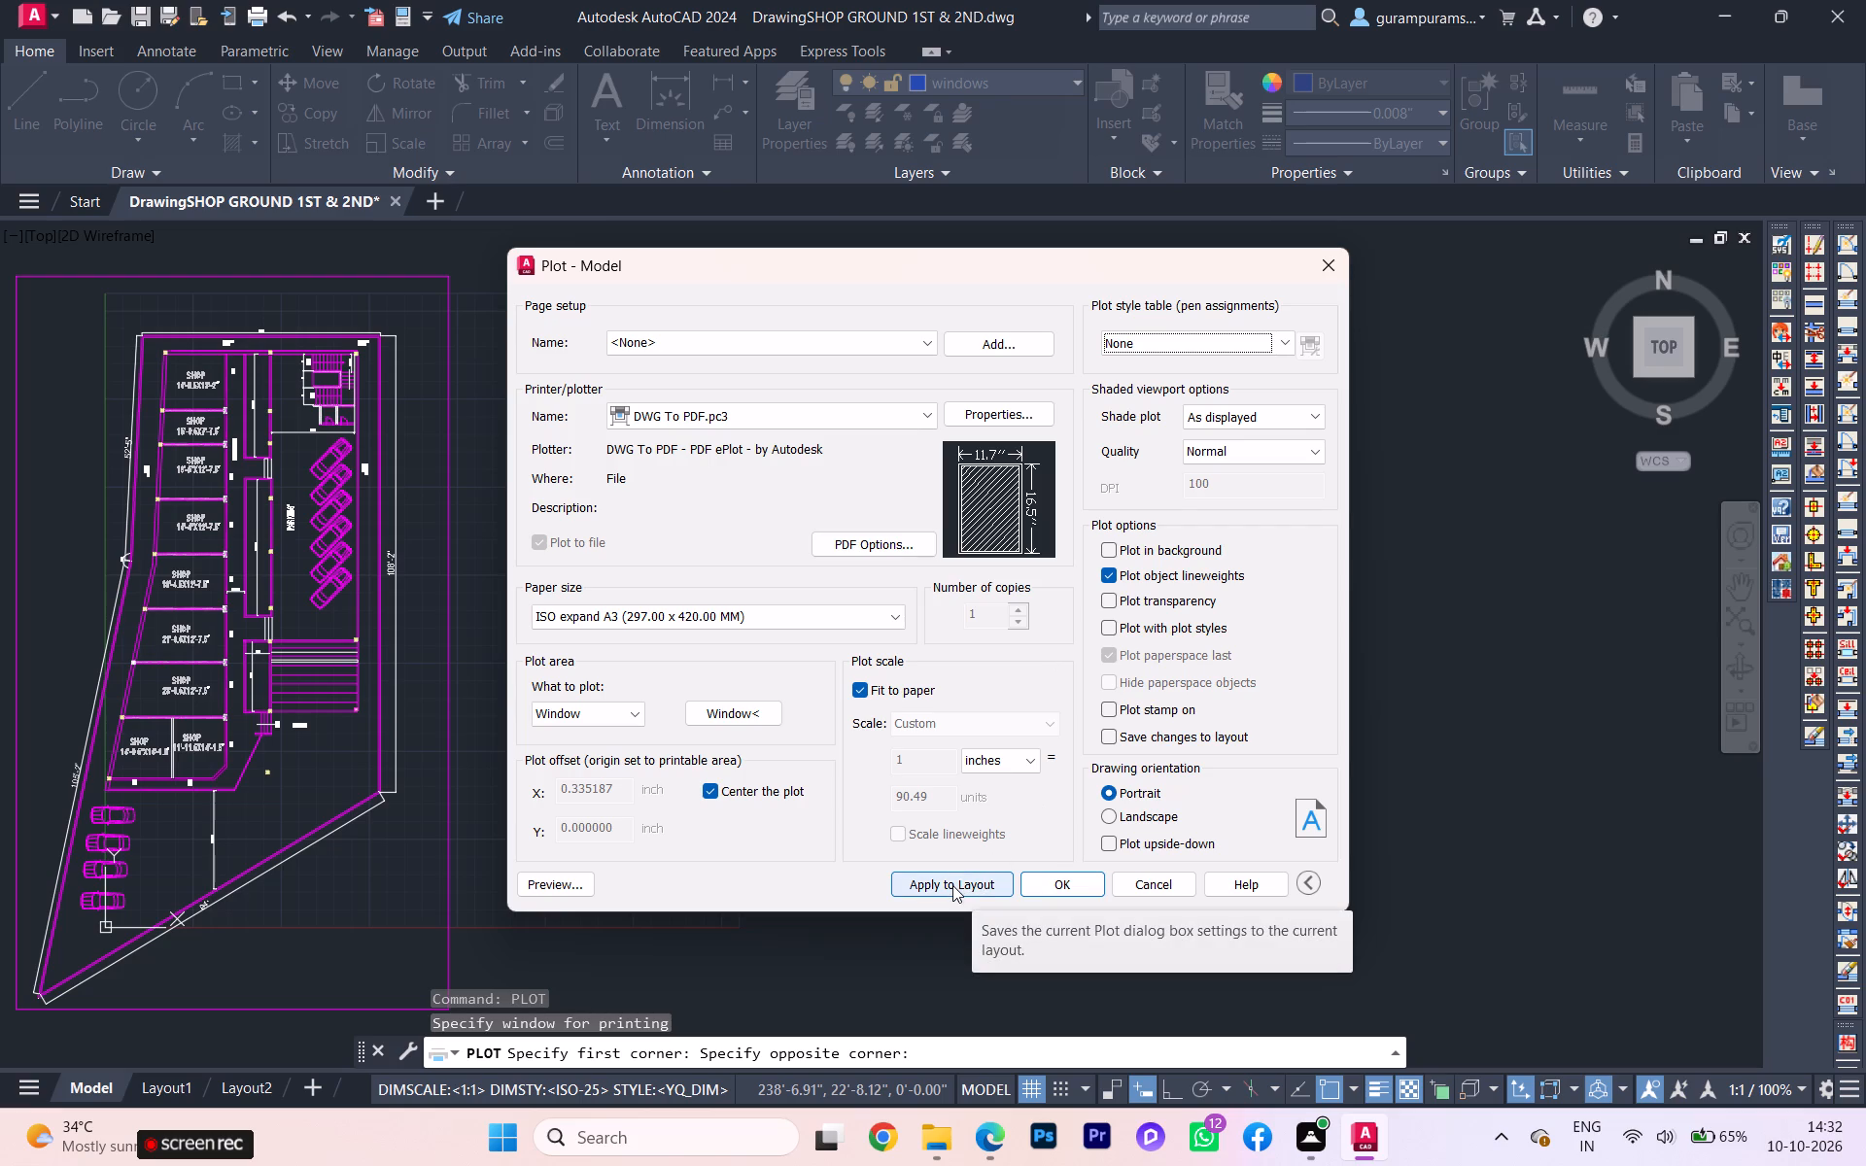
left_click(952, 885)
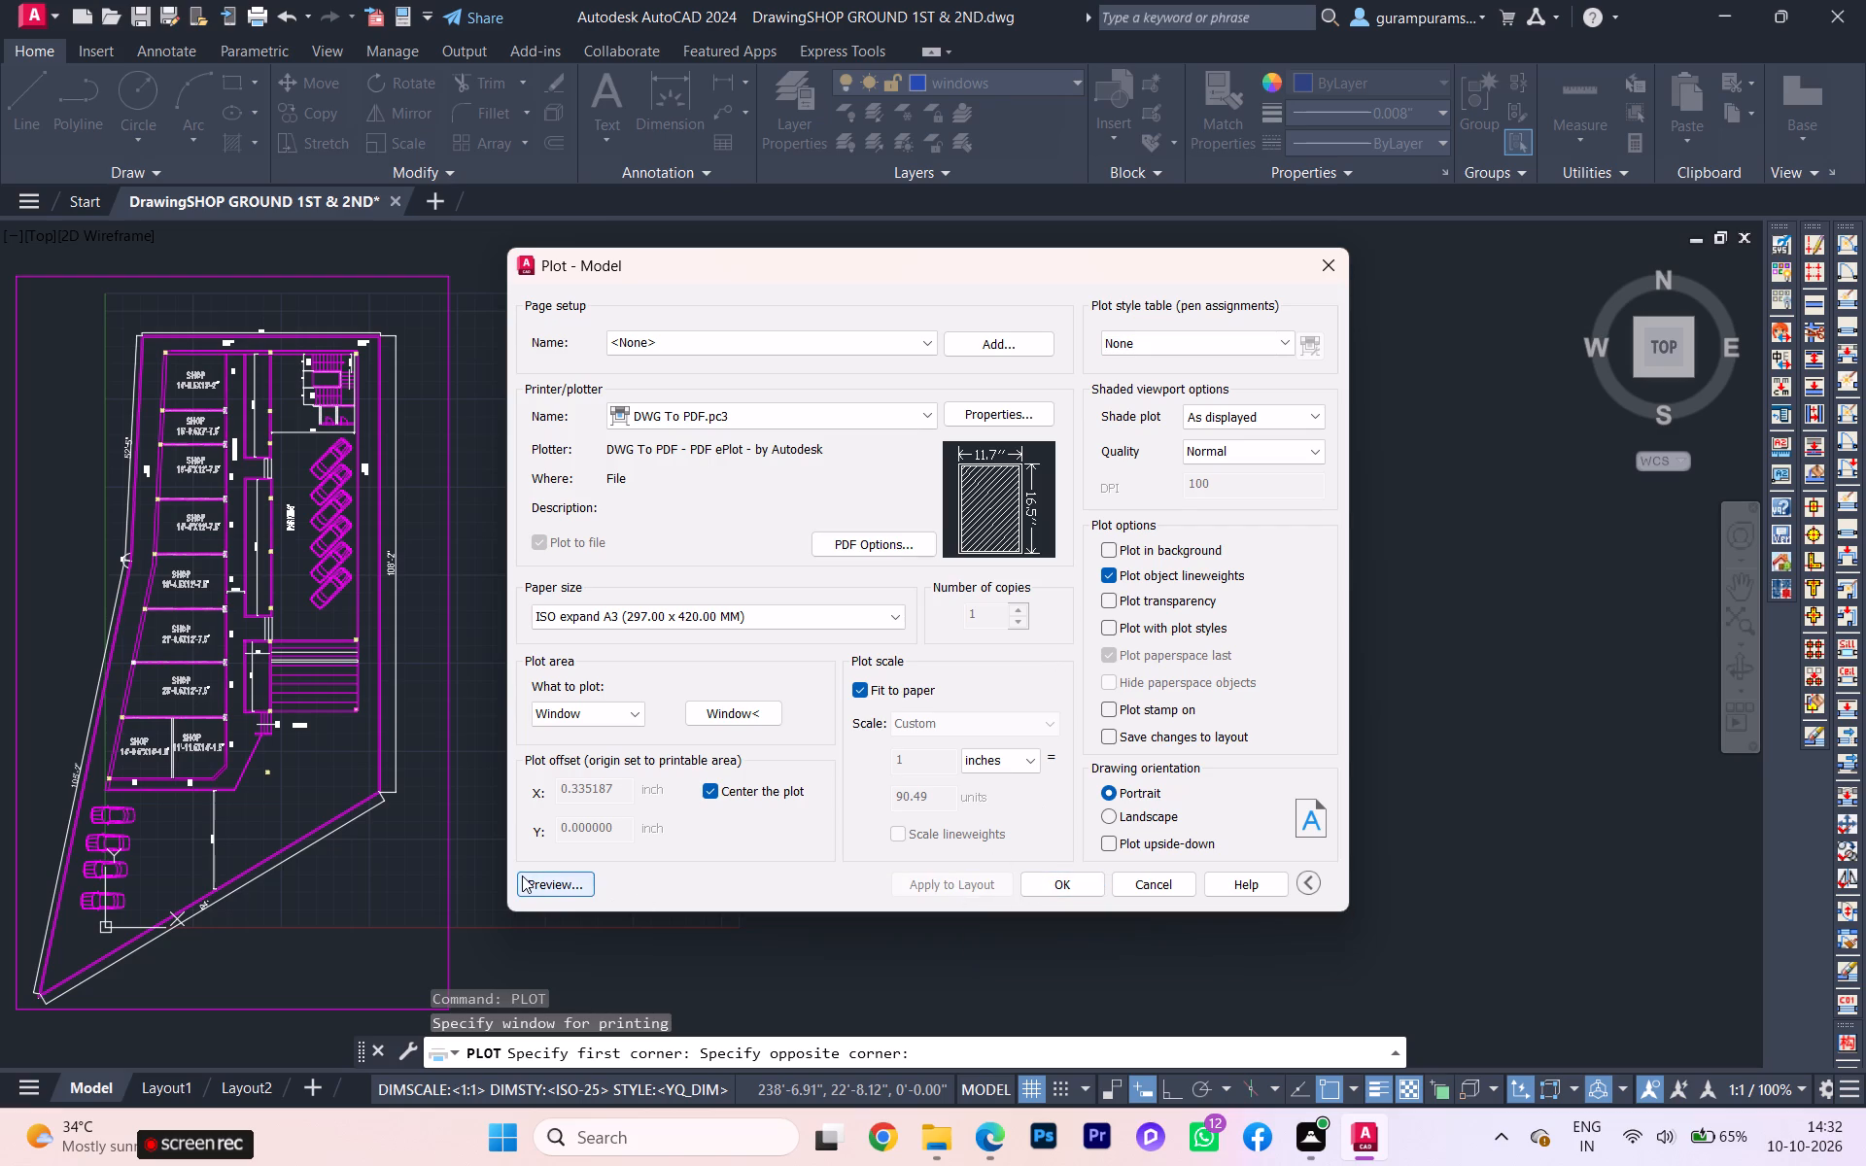
Preview the plot of the floor plan, check how its walls plot, and close the preview and plot settings.
left_click(522, 875)
scroll(845, 633, "up", 3)
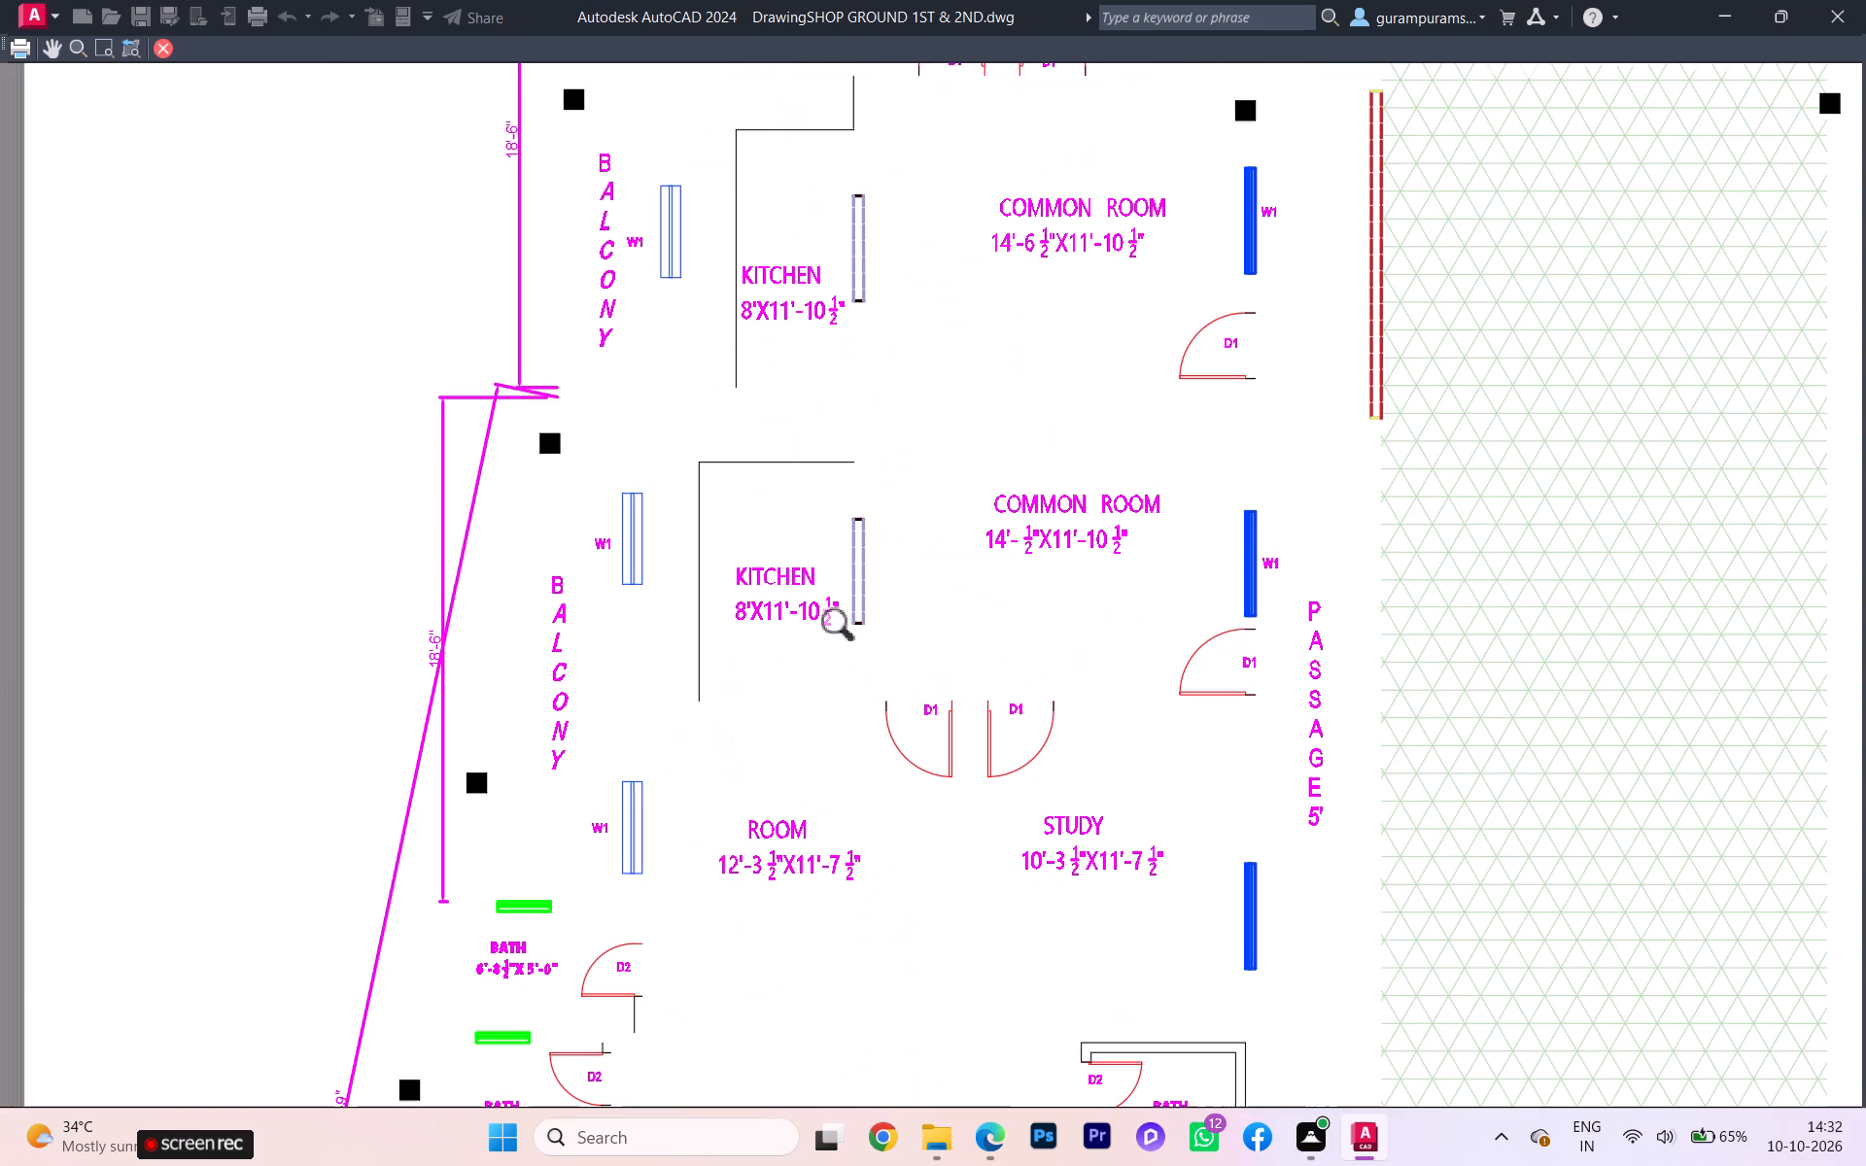
scroll(544, 724, "down", 1)
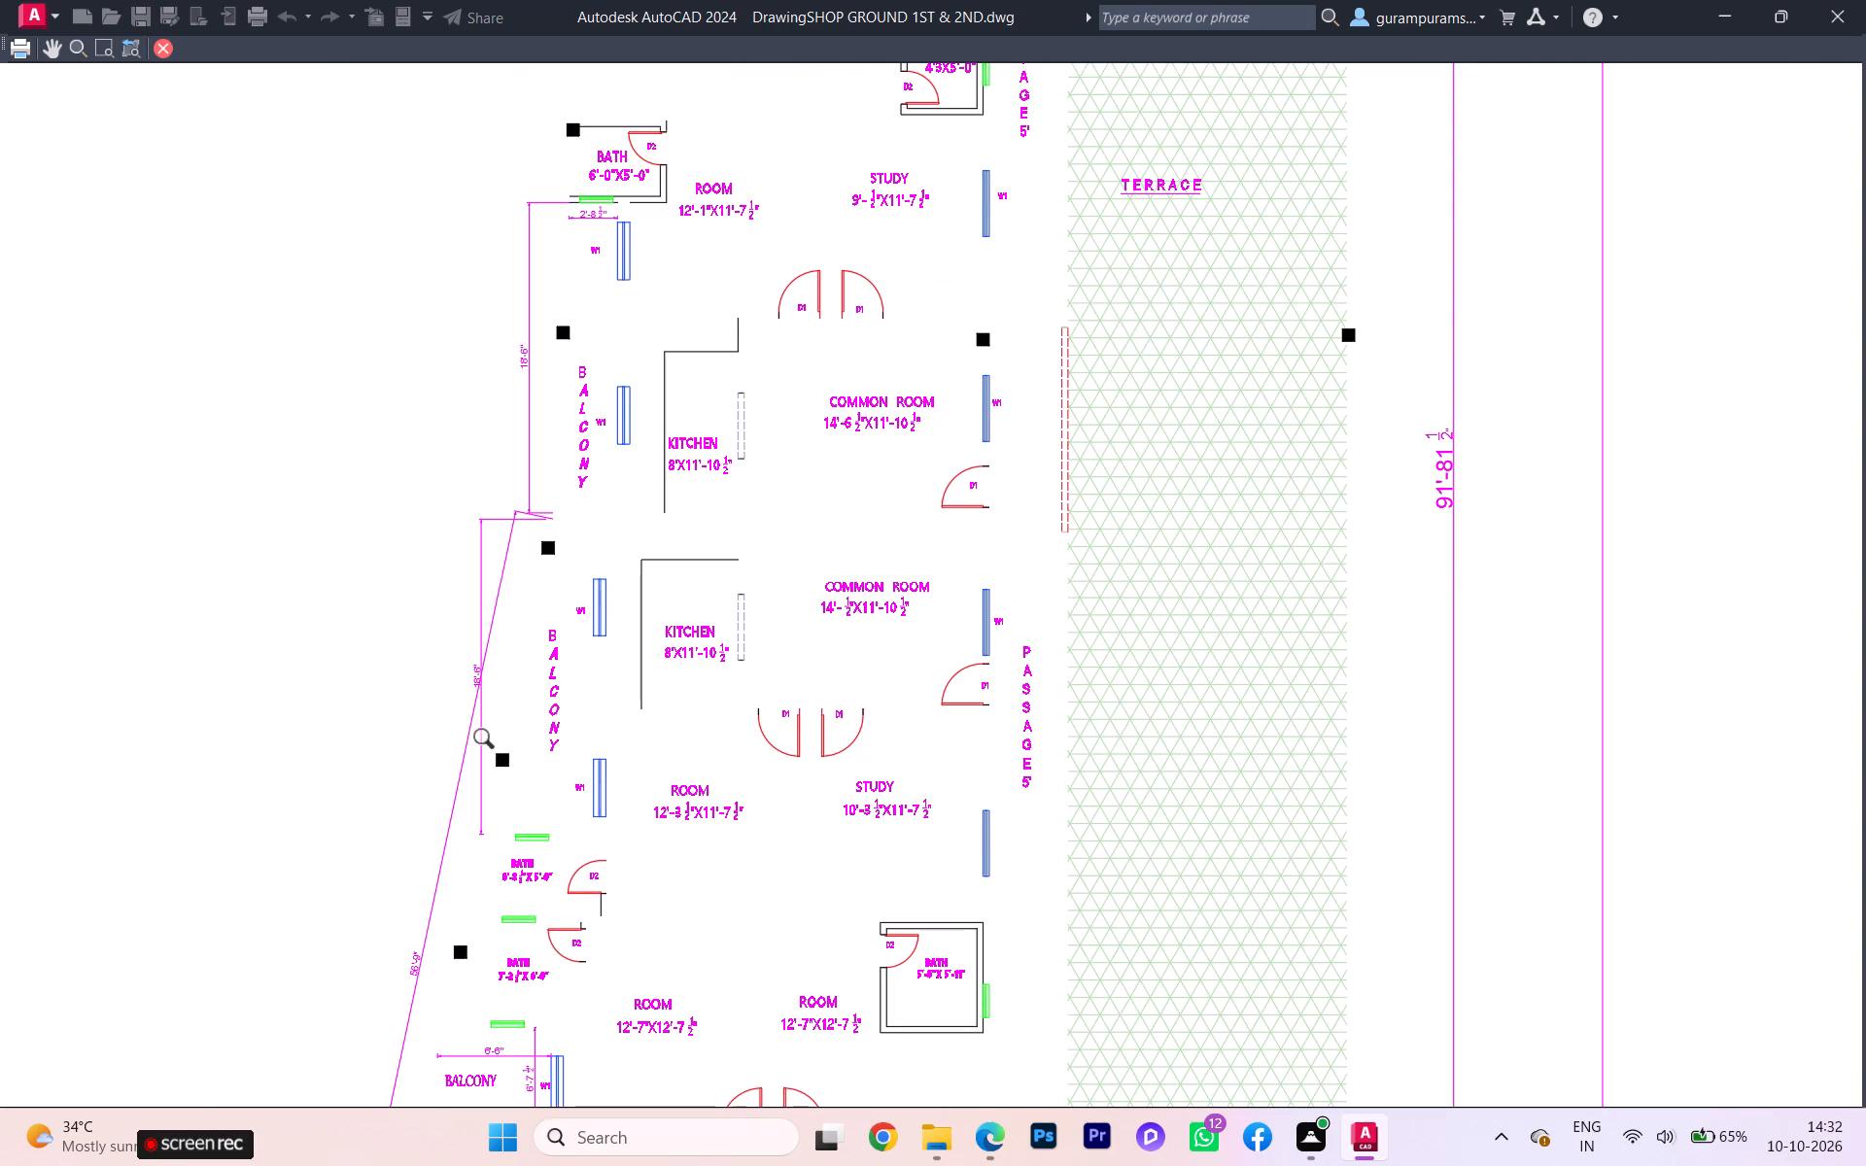
scroll(787, 716, "up", 2)
scroll(655, 736, "down", 1)
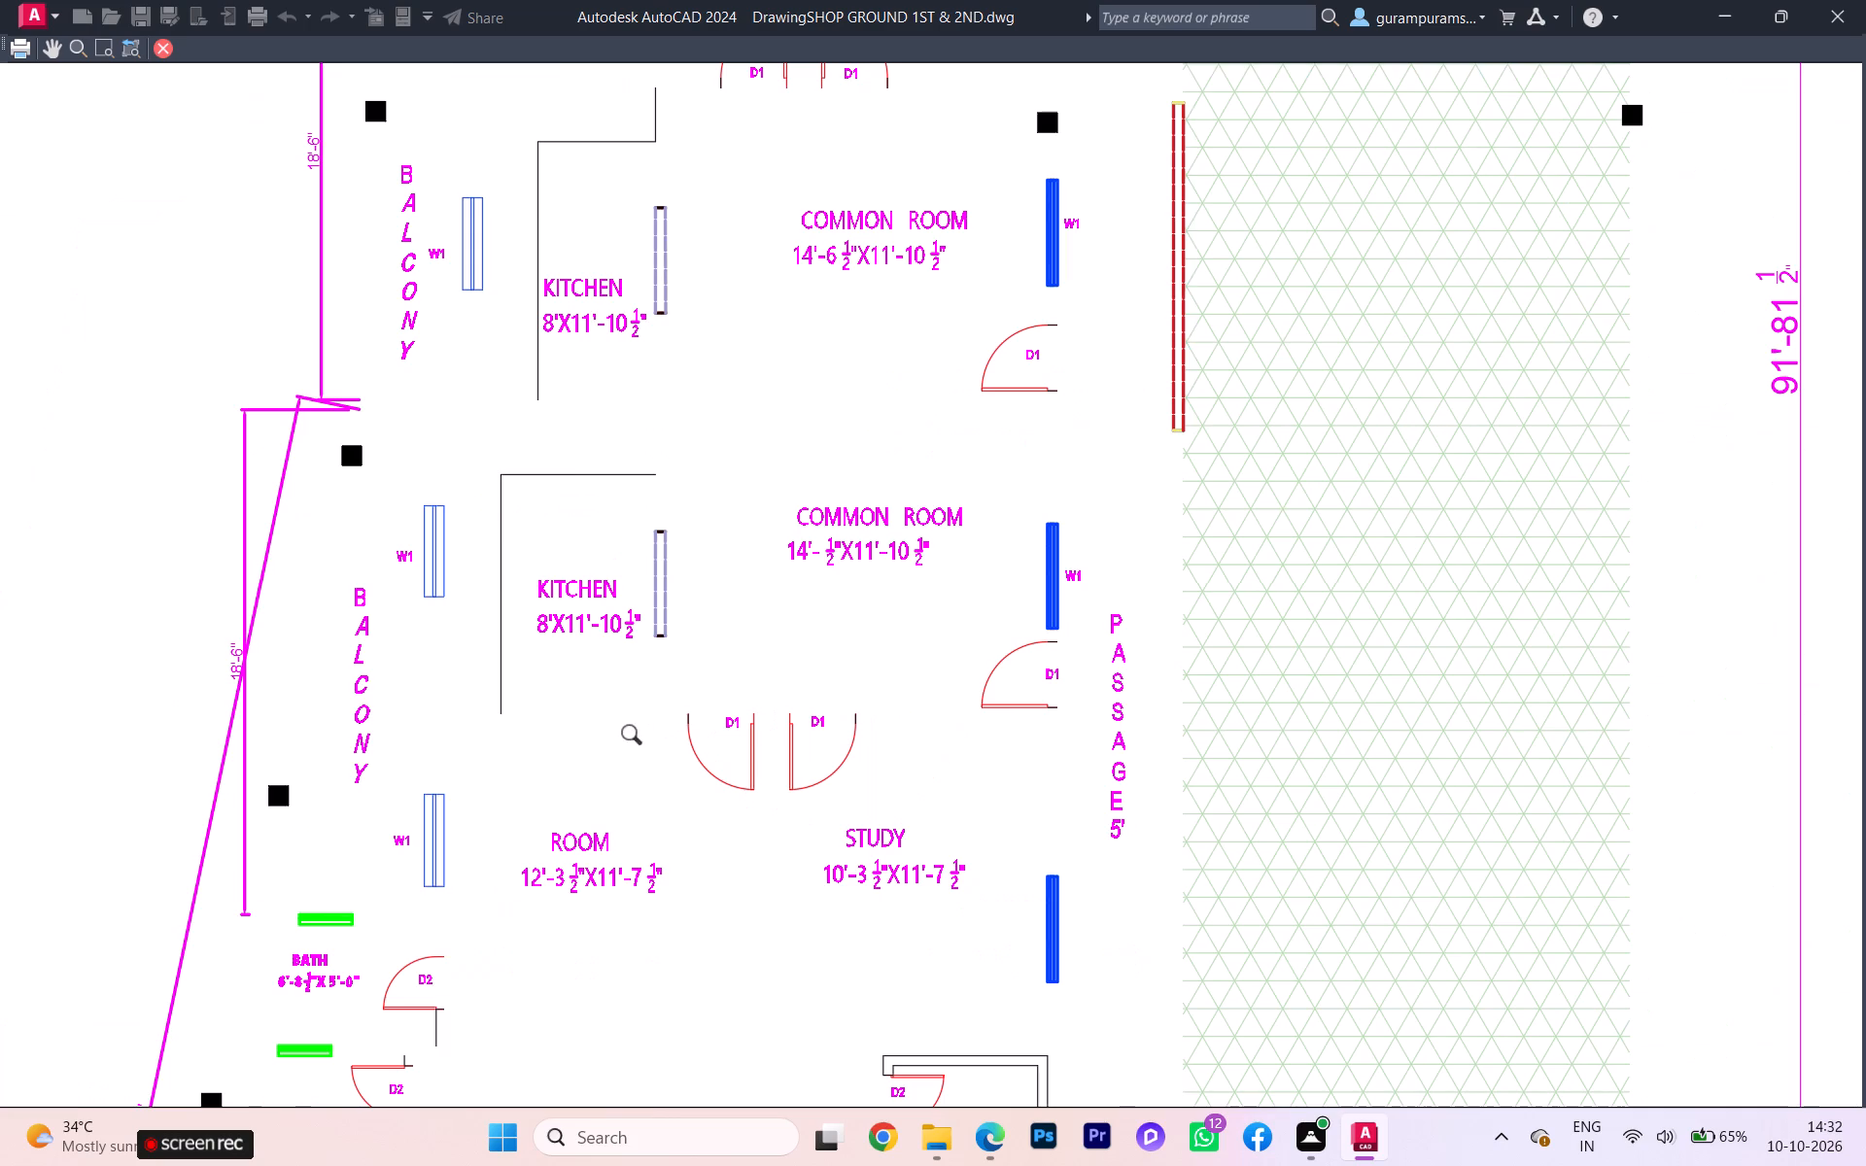
scroll(630, 738, "down", 3)
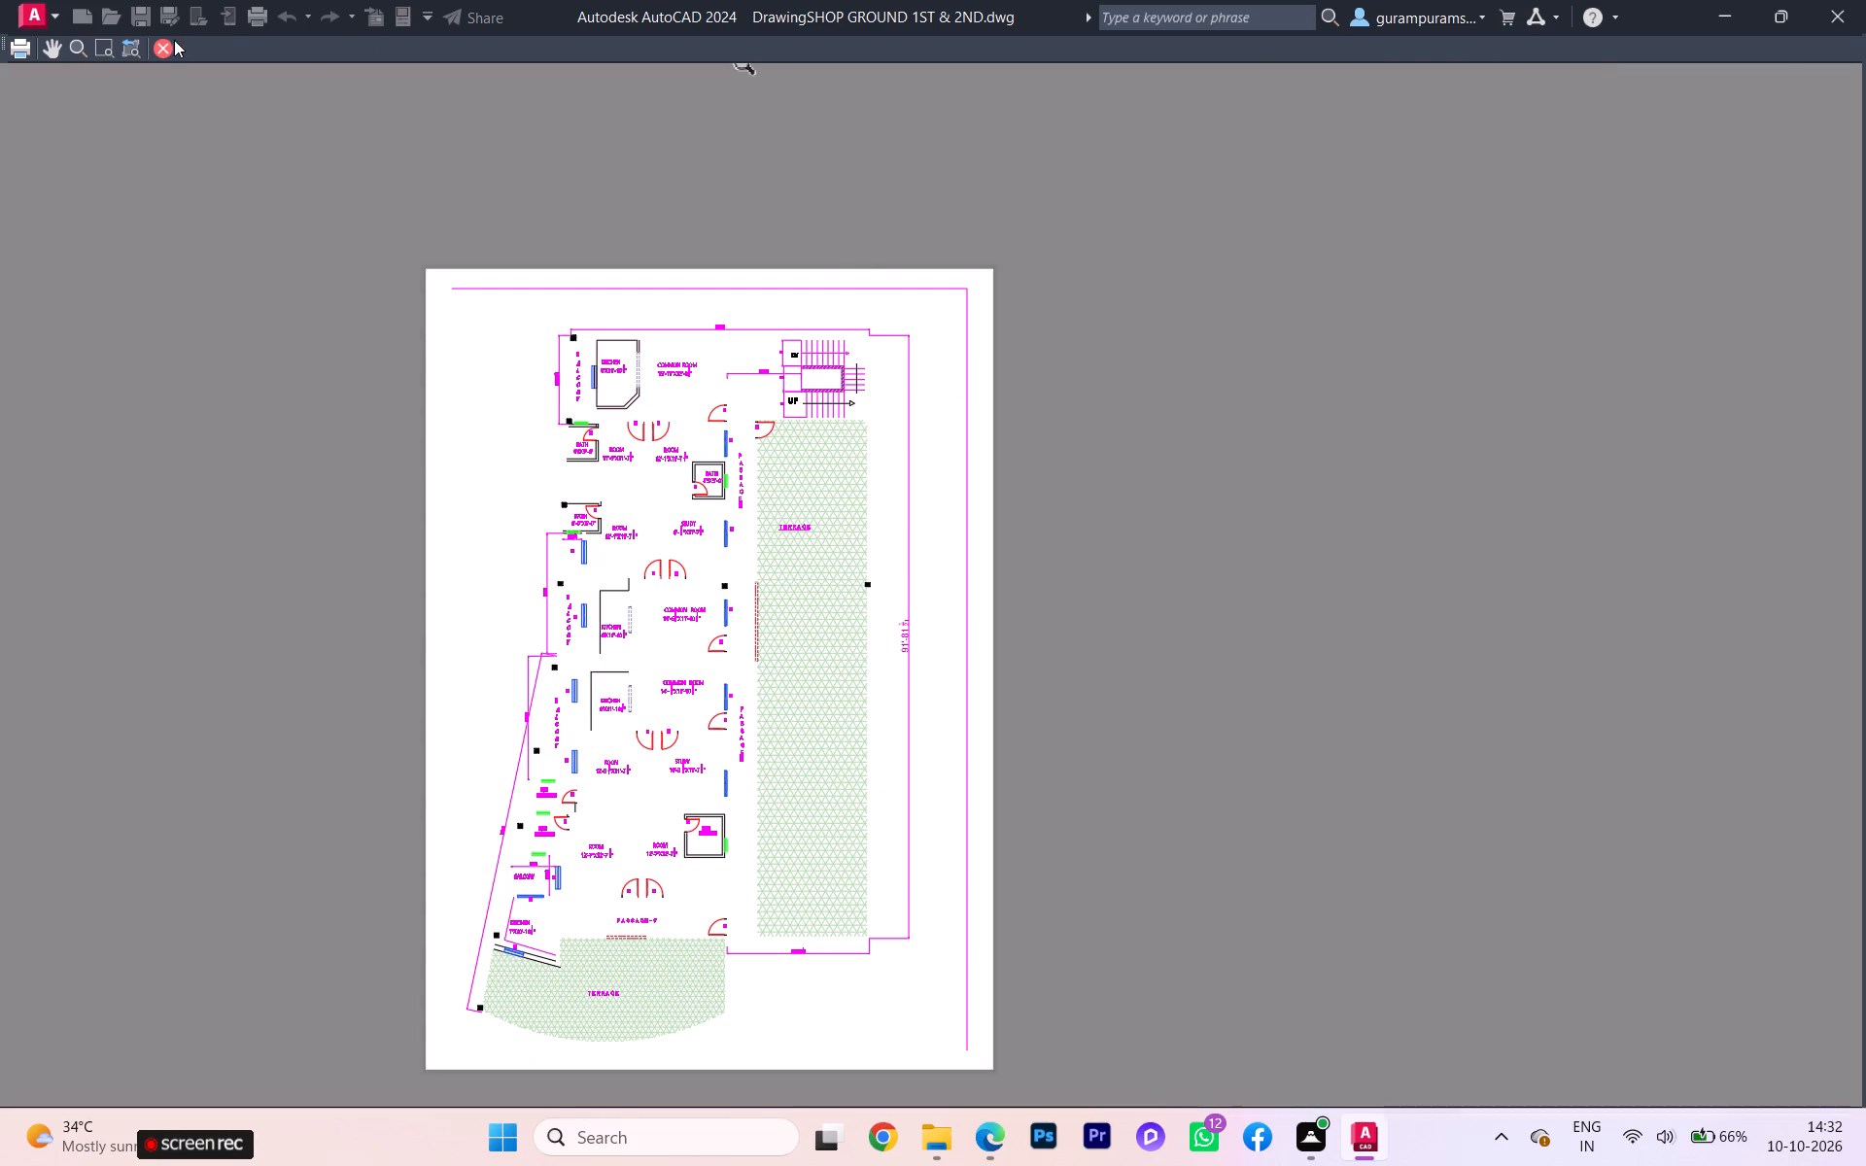
left_click(169, 54)
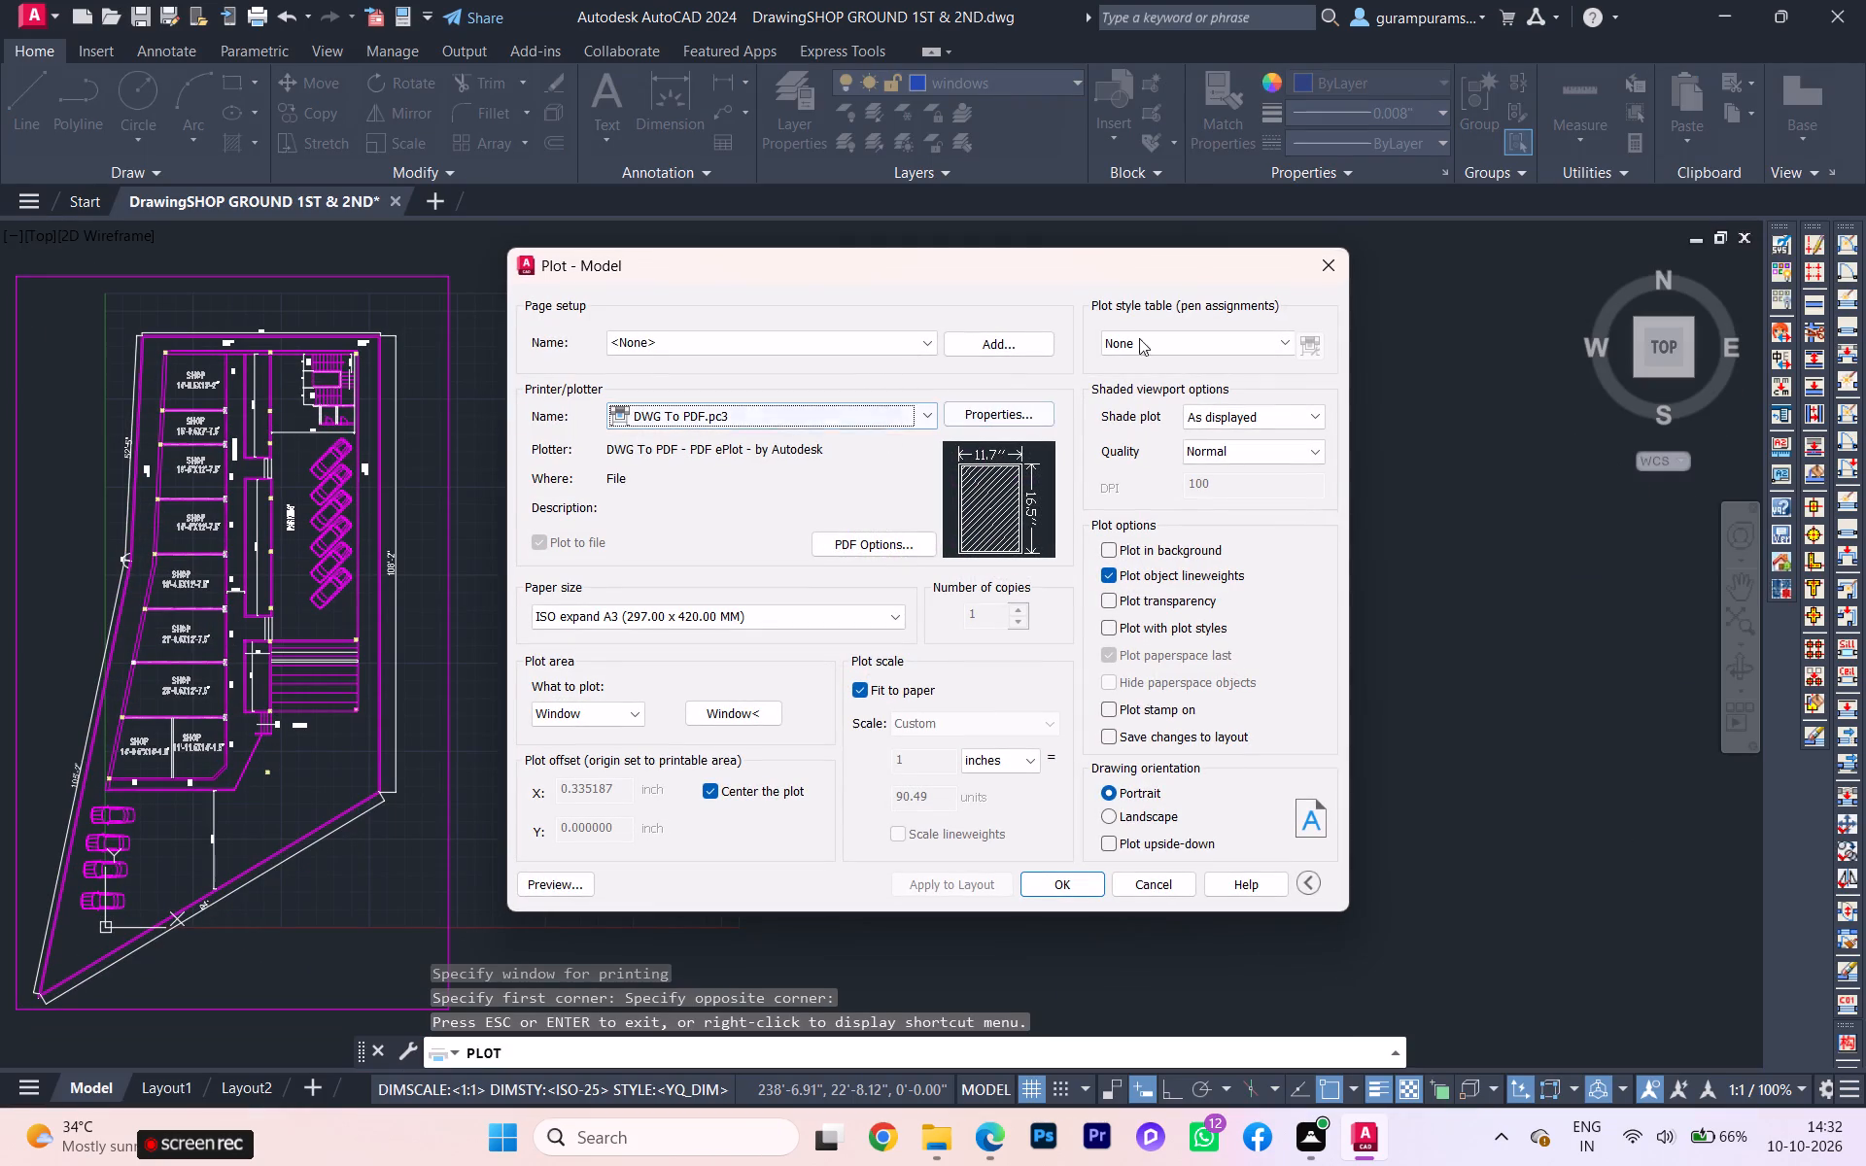
left_click(1333, 265)
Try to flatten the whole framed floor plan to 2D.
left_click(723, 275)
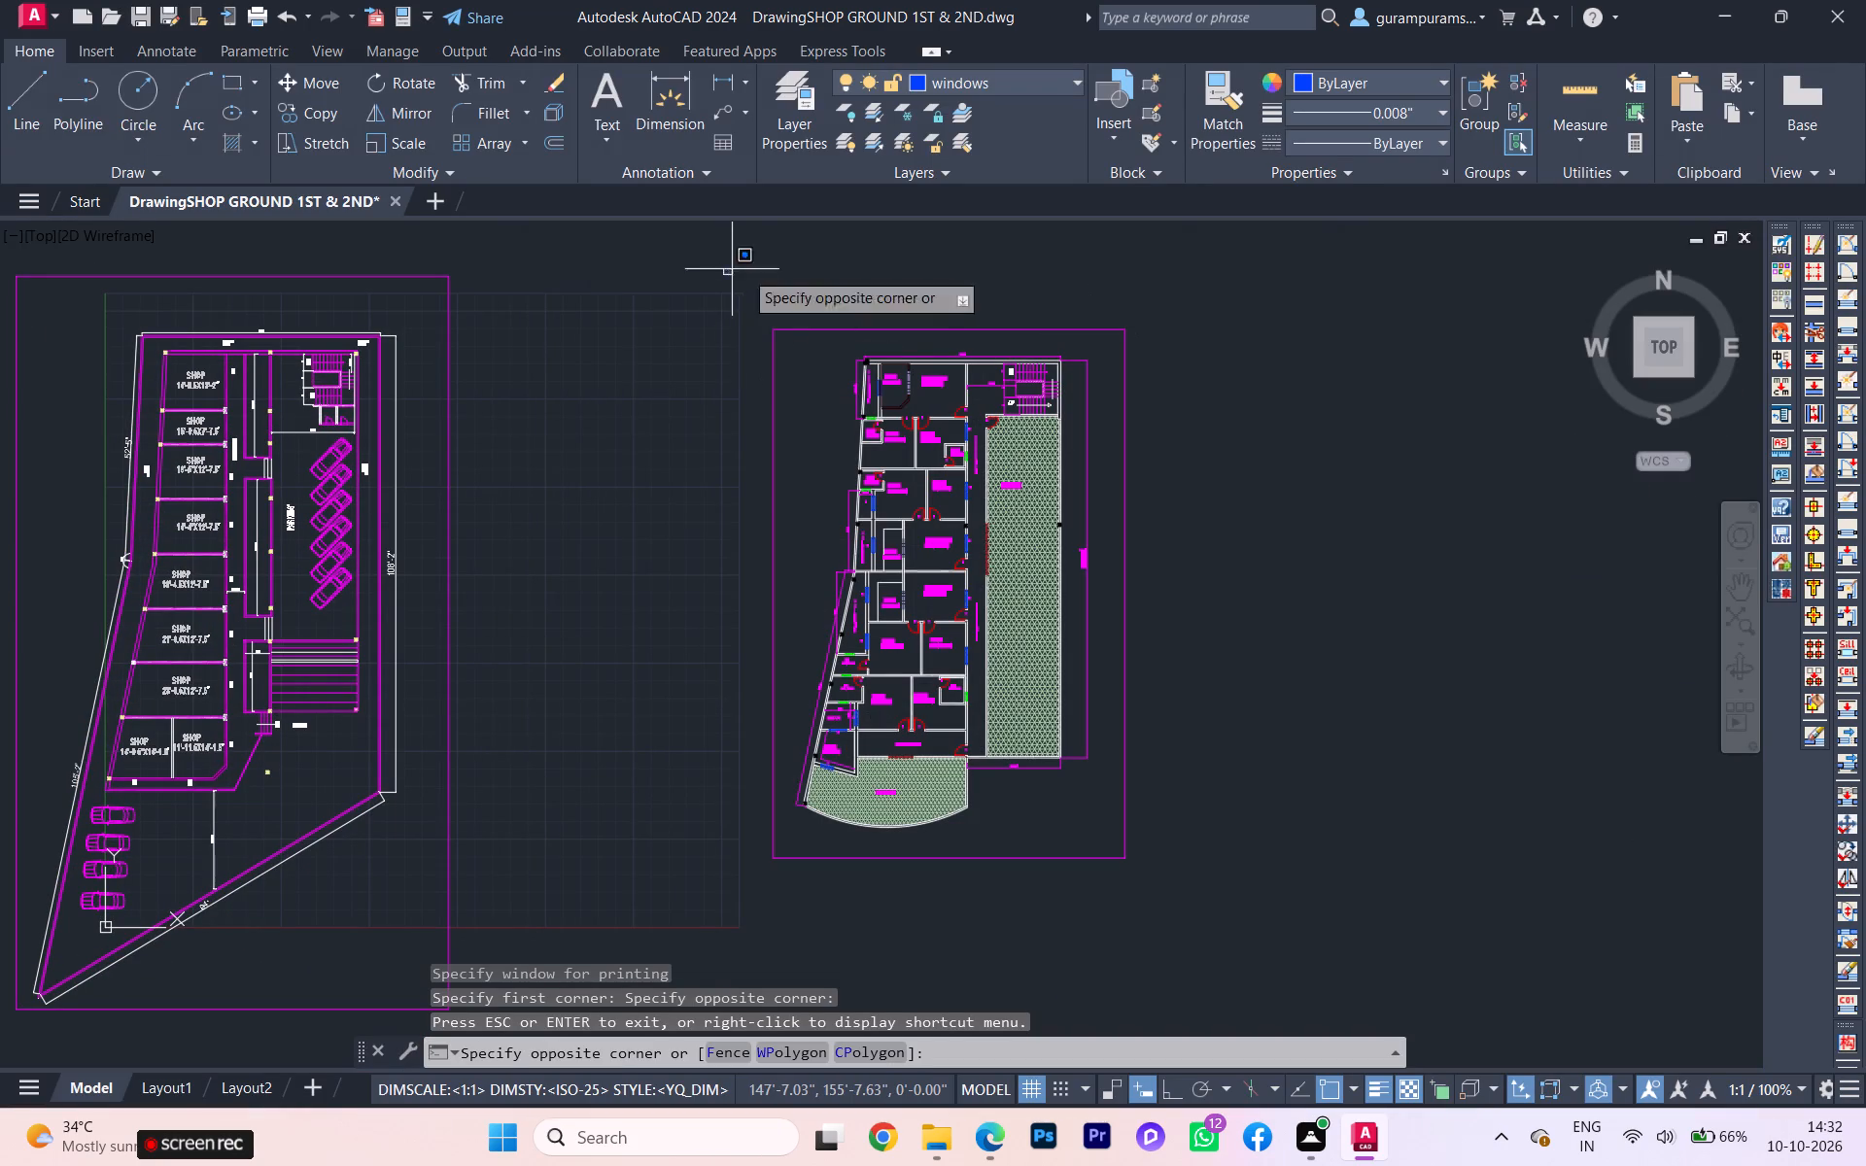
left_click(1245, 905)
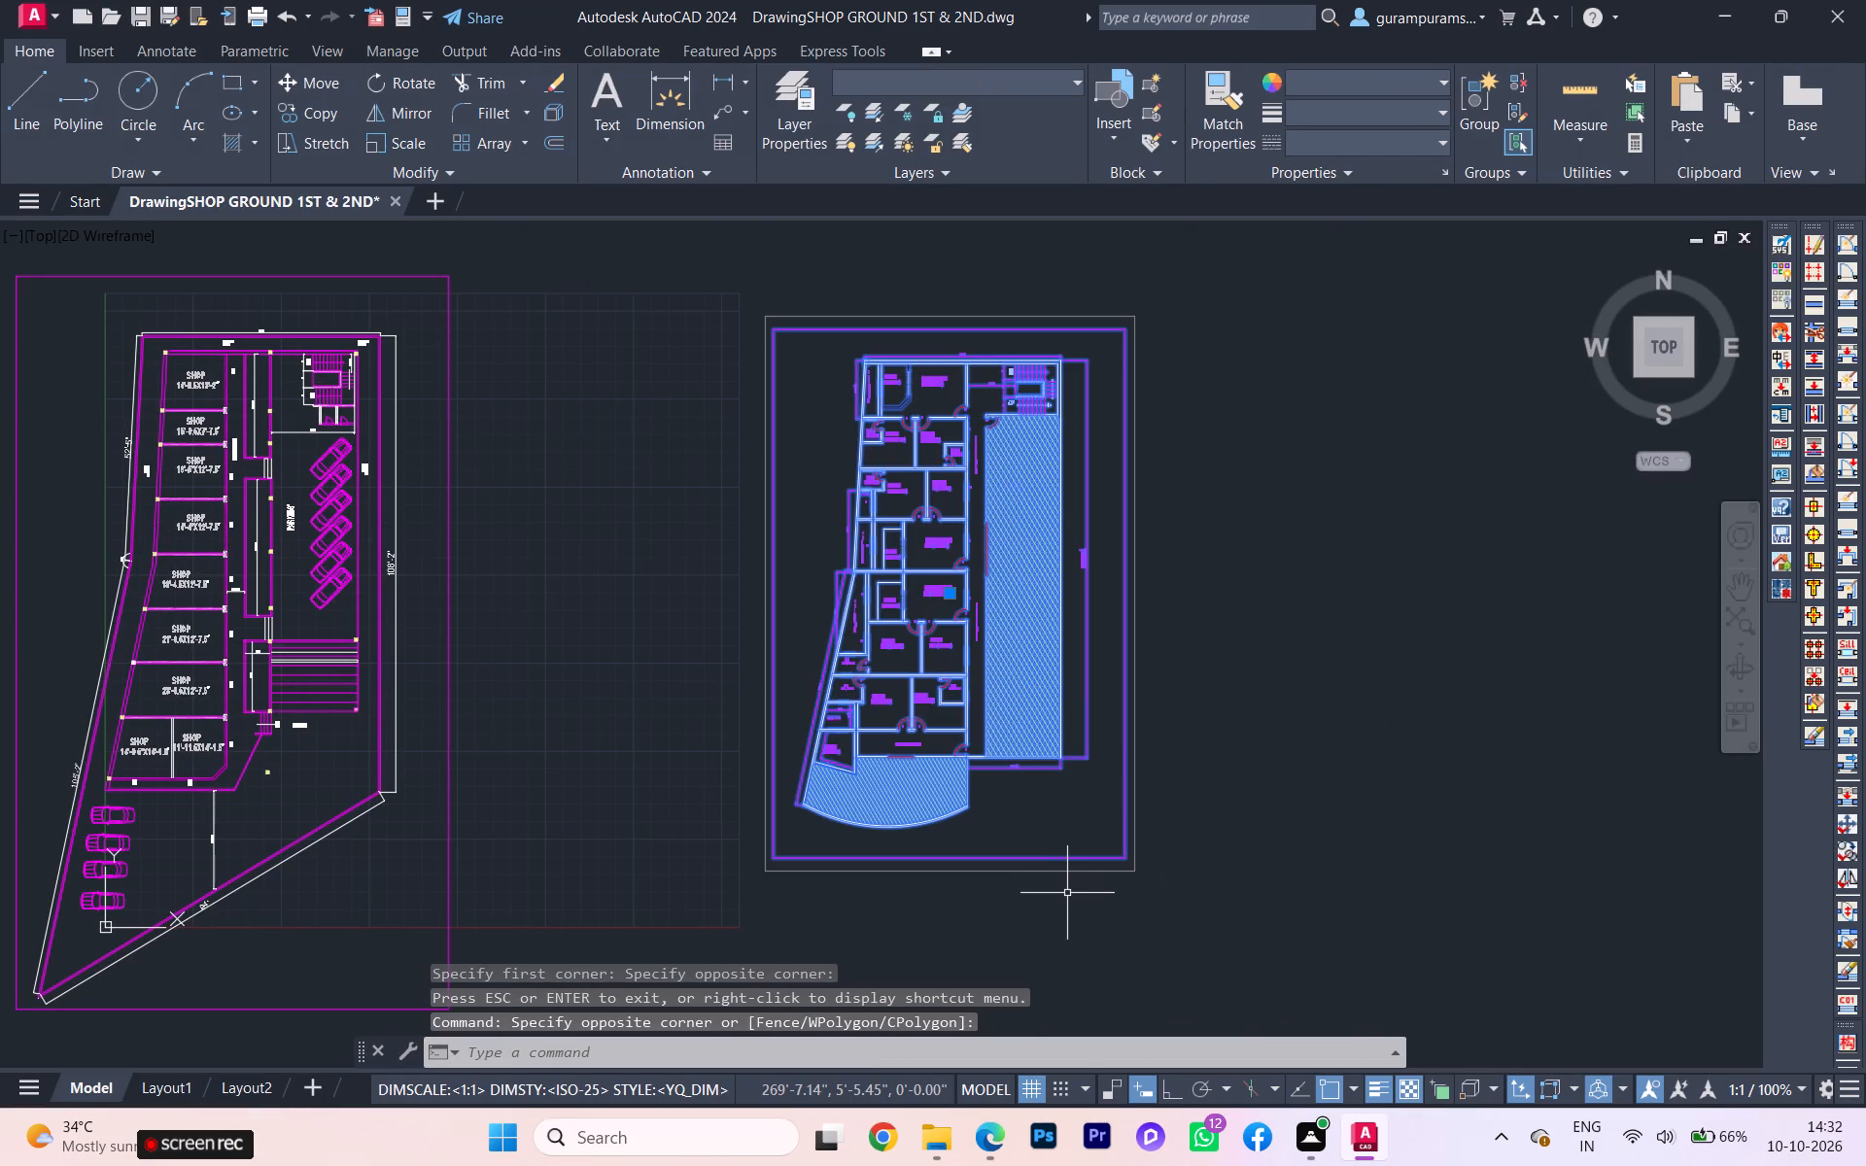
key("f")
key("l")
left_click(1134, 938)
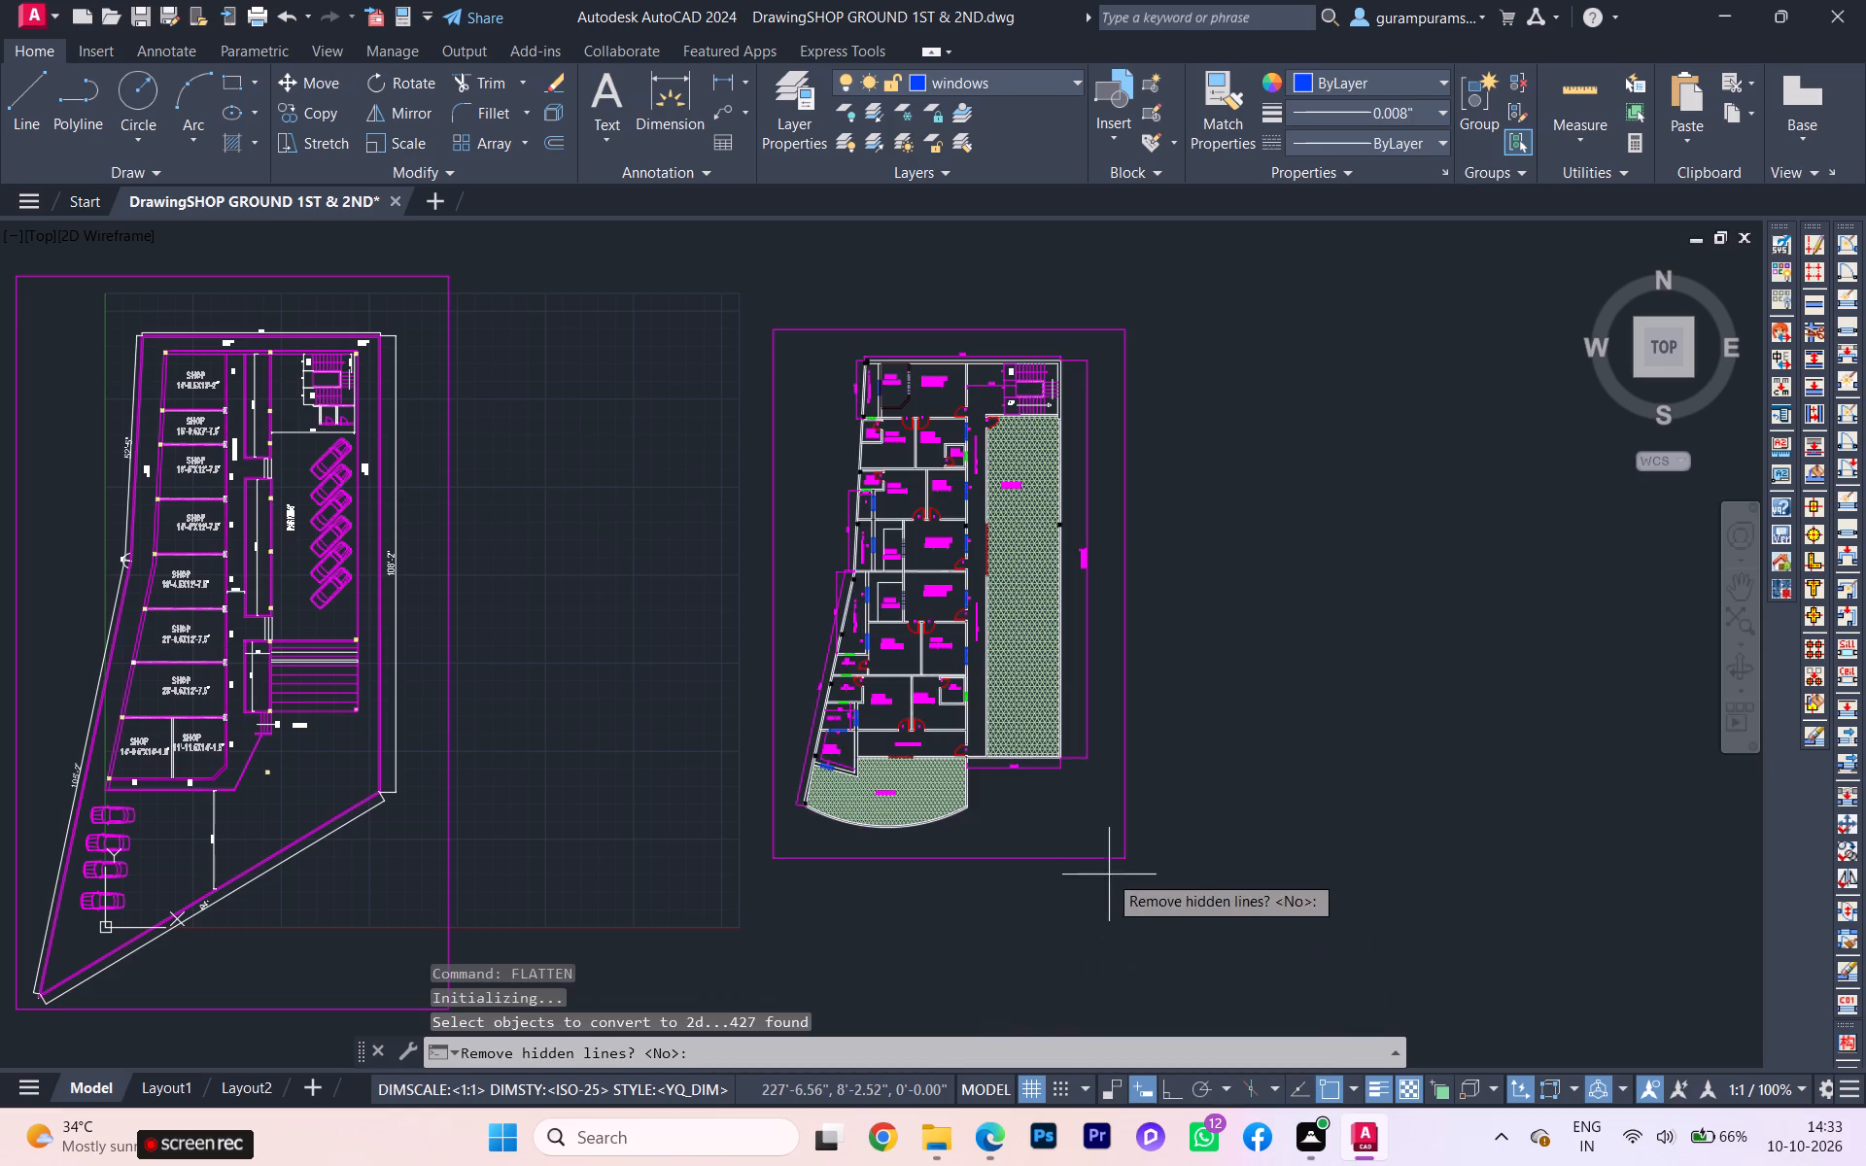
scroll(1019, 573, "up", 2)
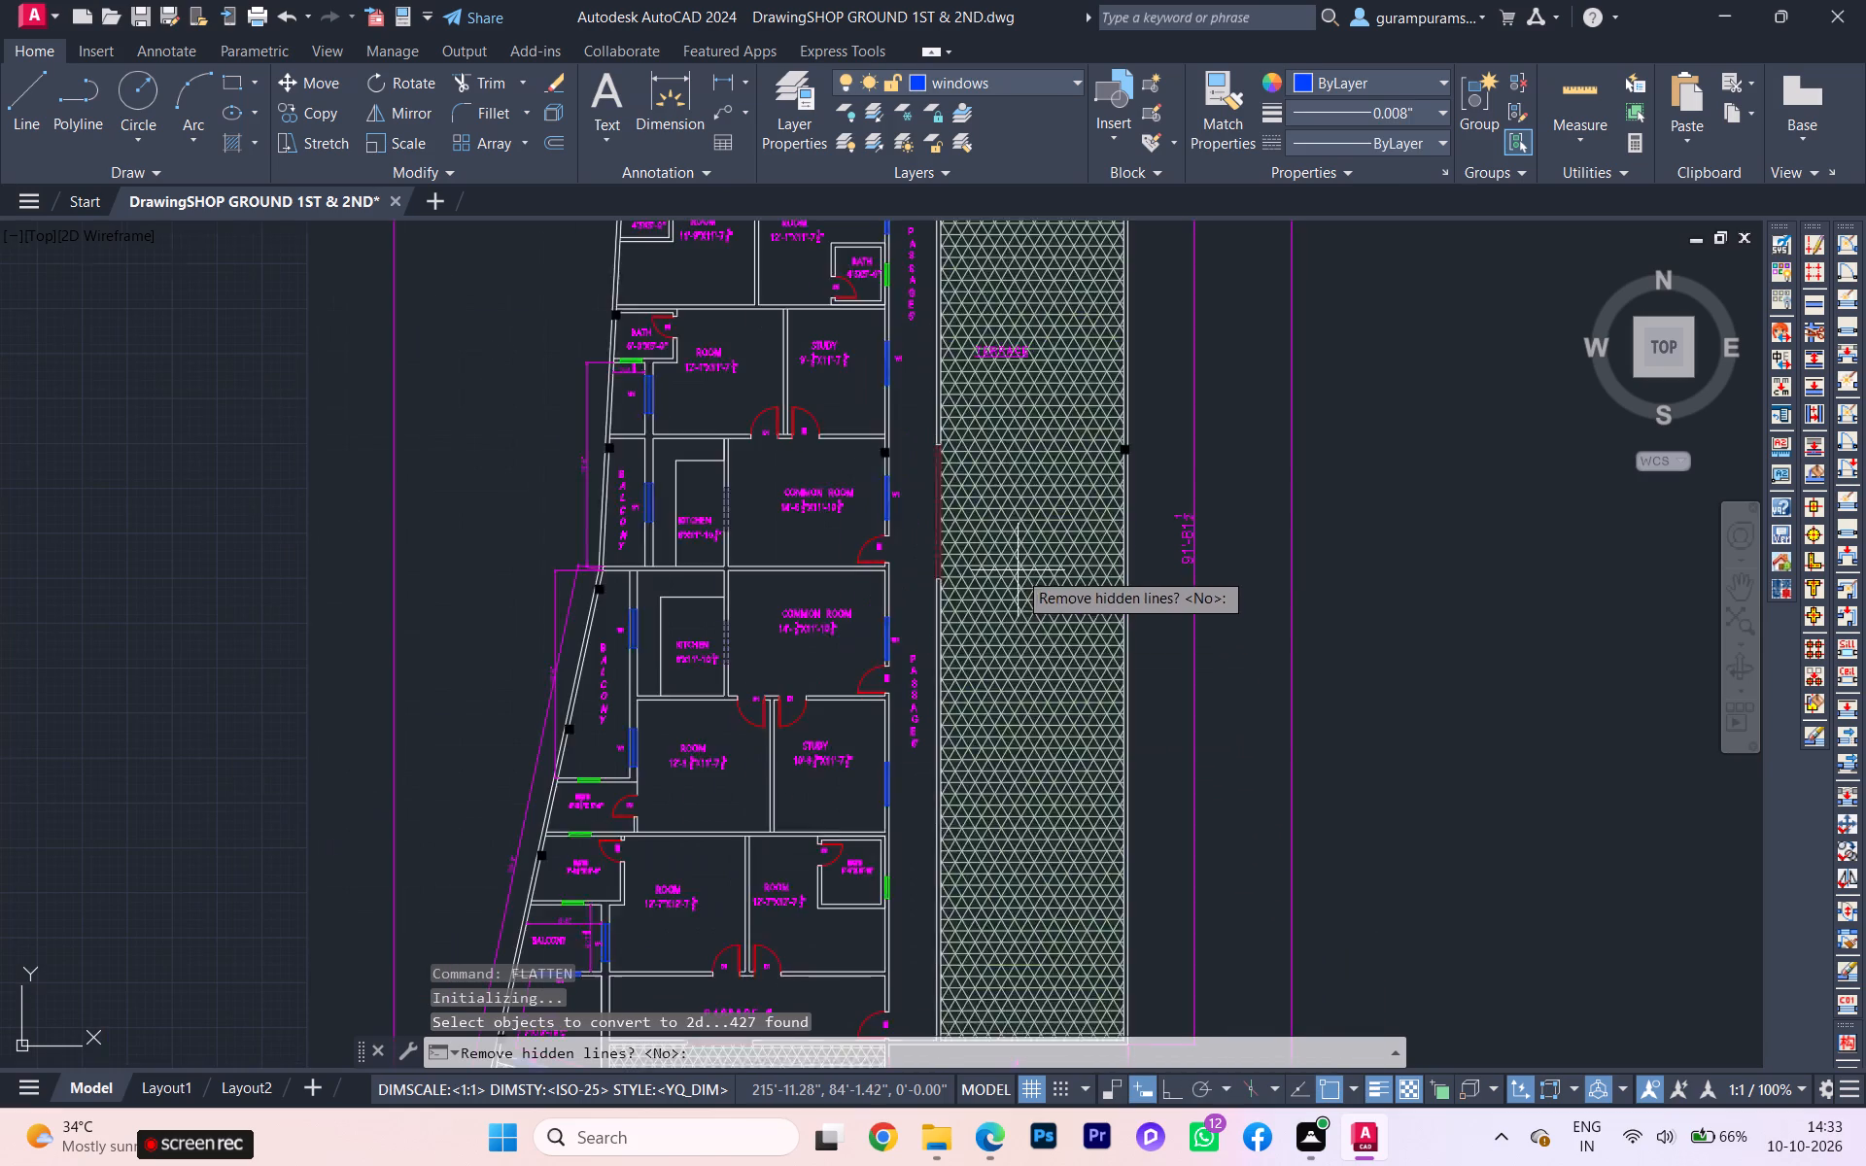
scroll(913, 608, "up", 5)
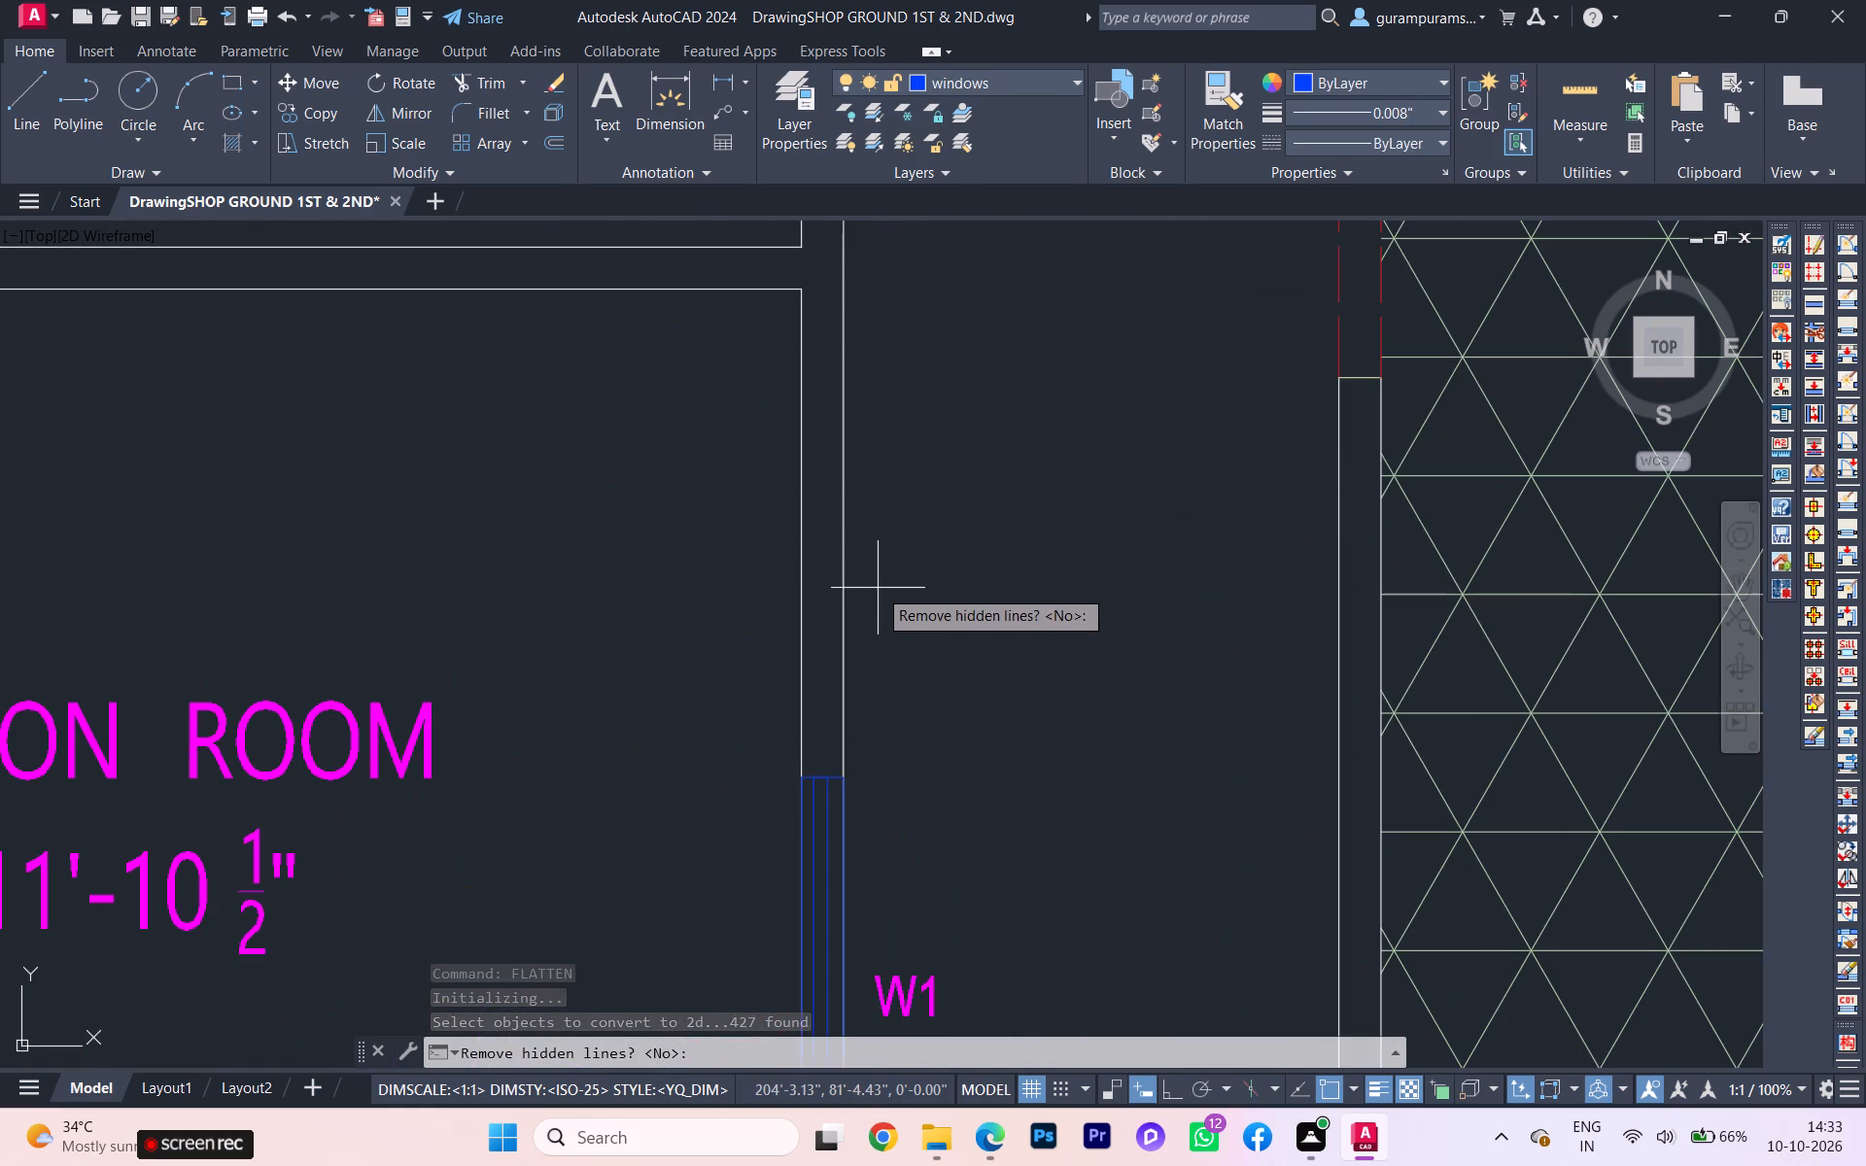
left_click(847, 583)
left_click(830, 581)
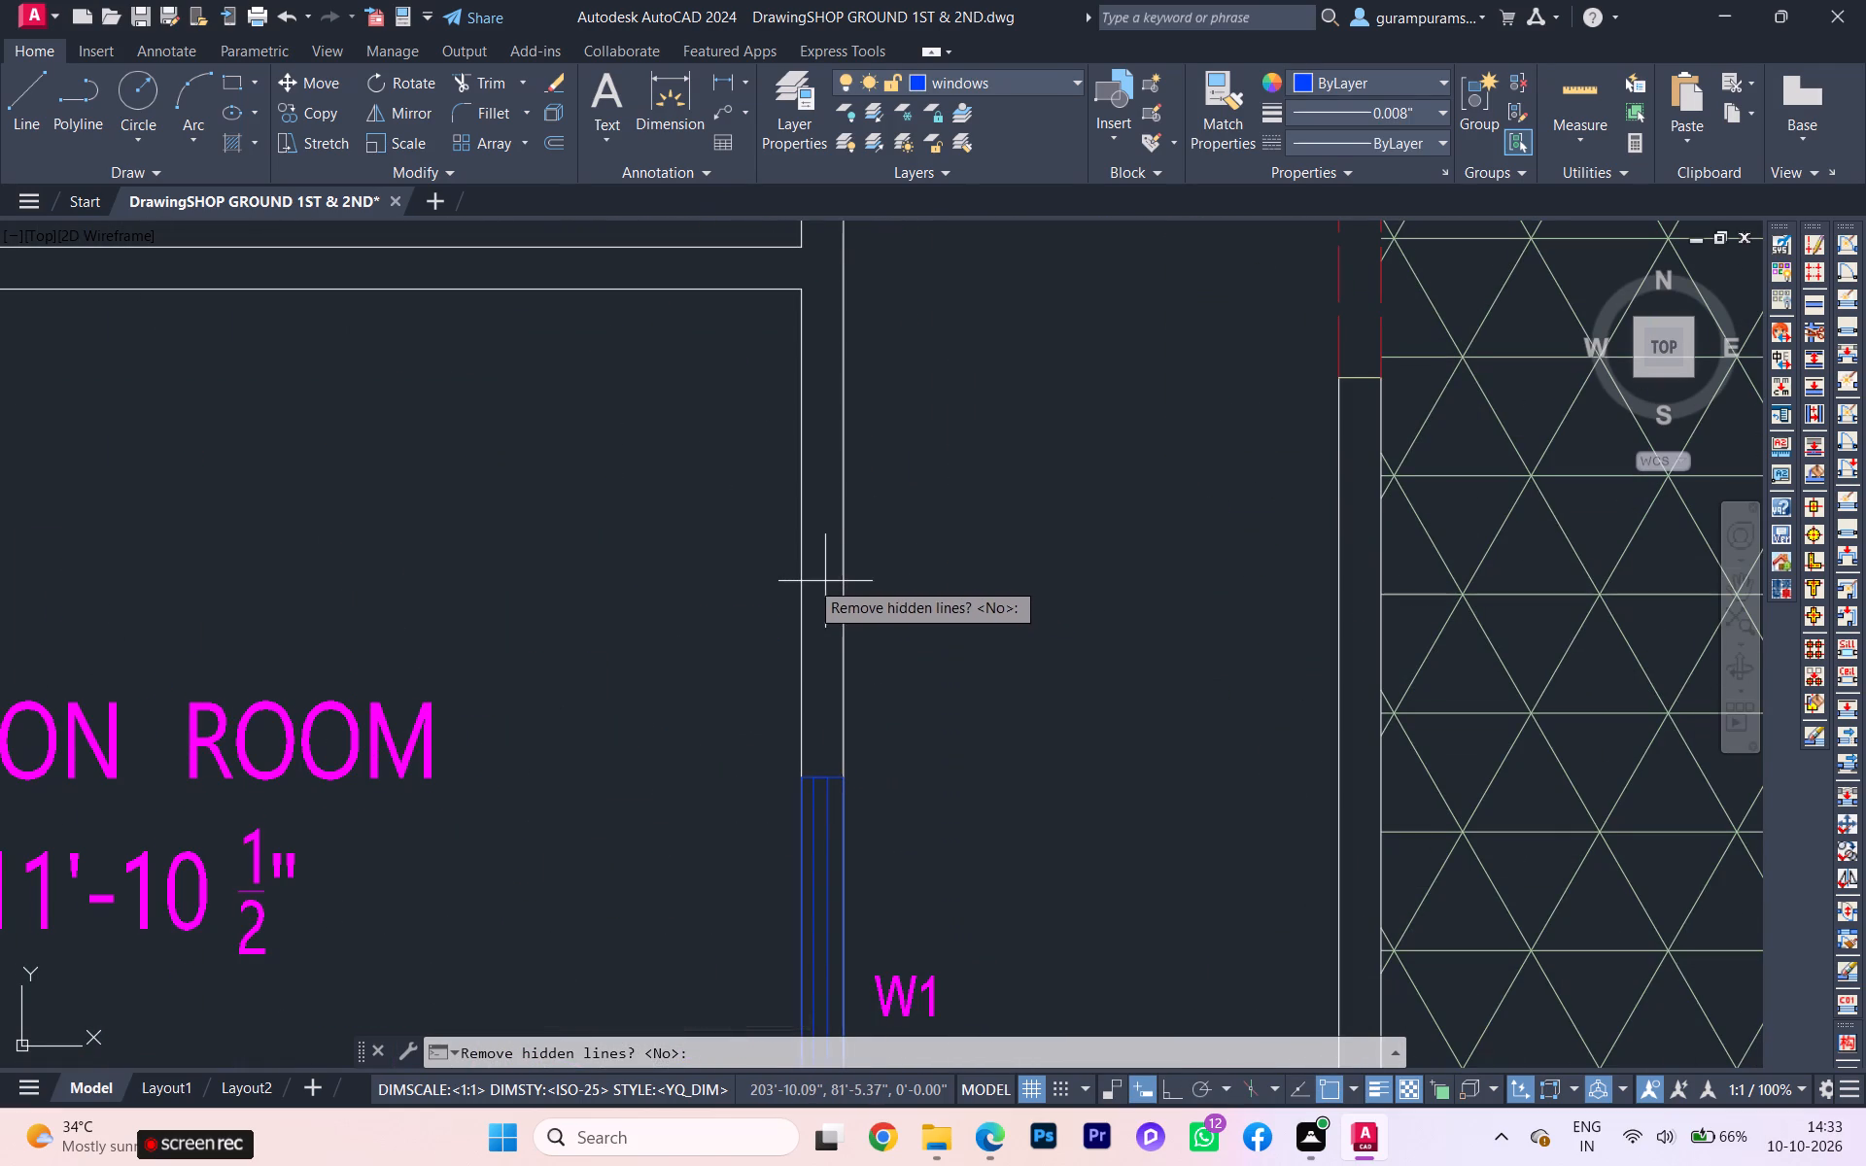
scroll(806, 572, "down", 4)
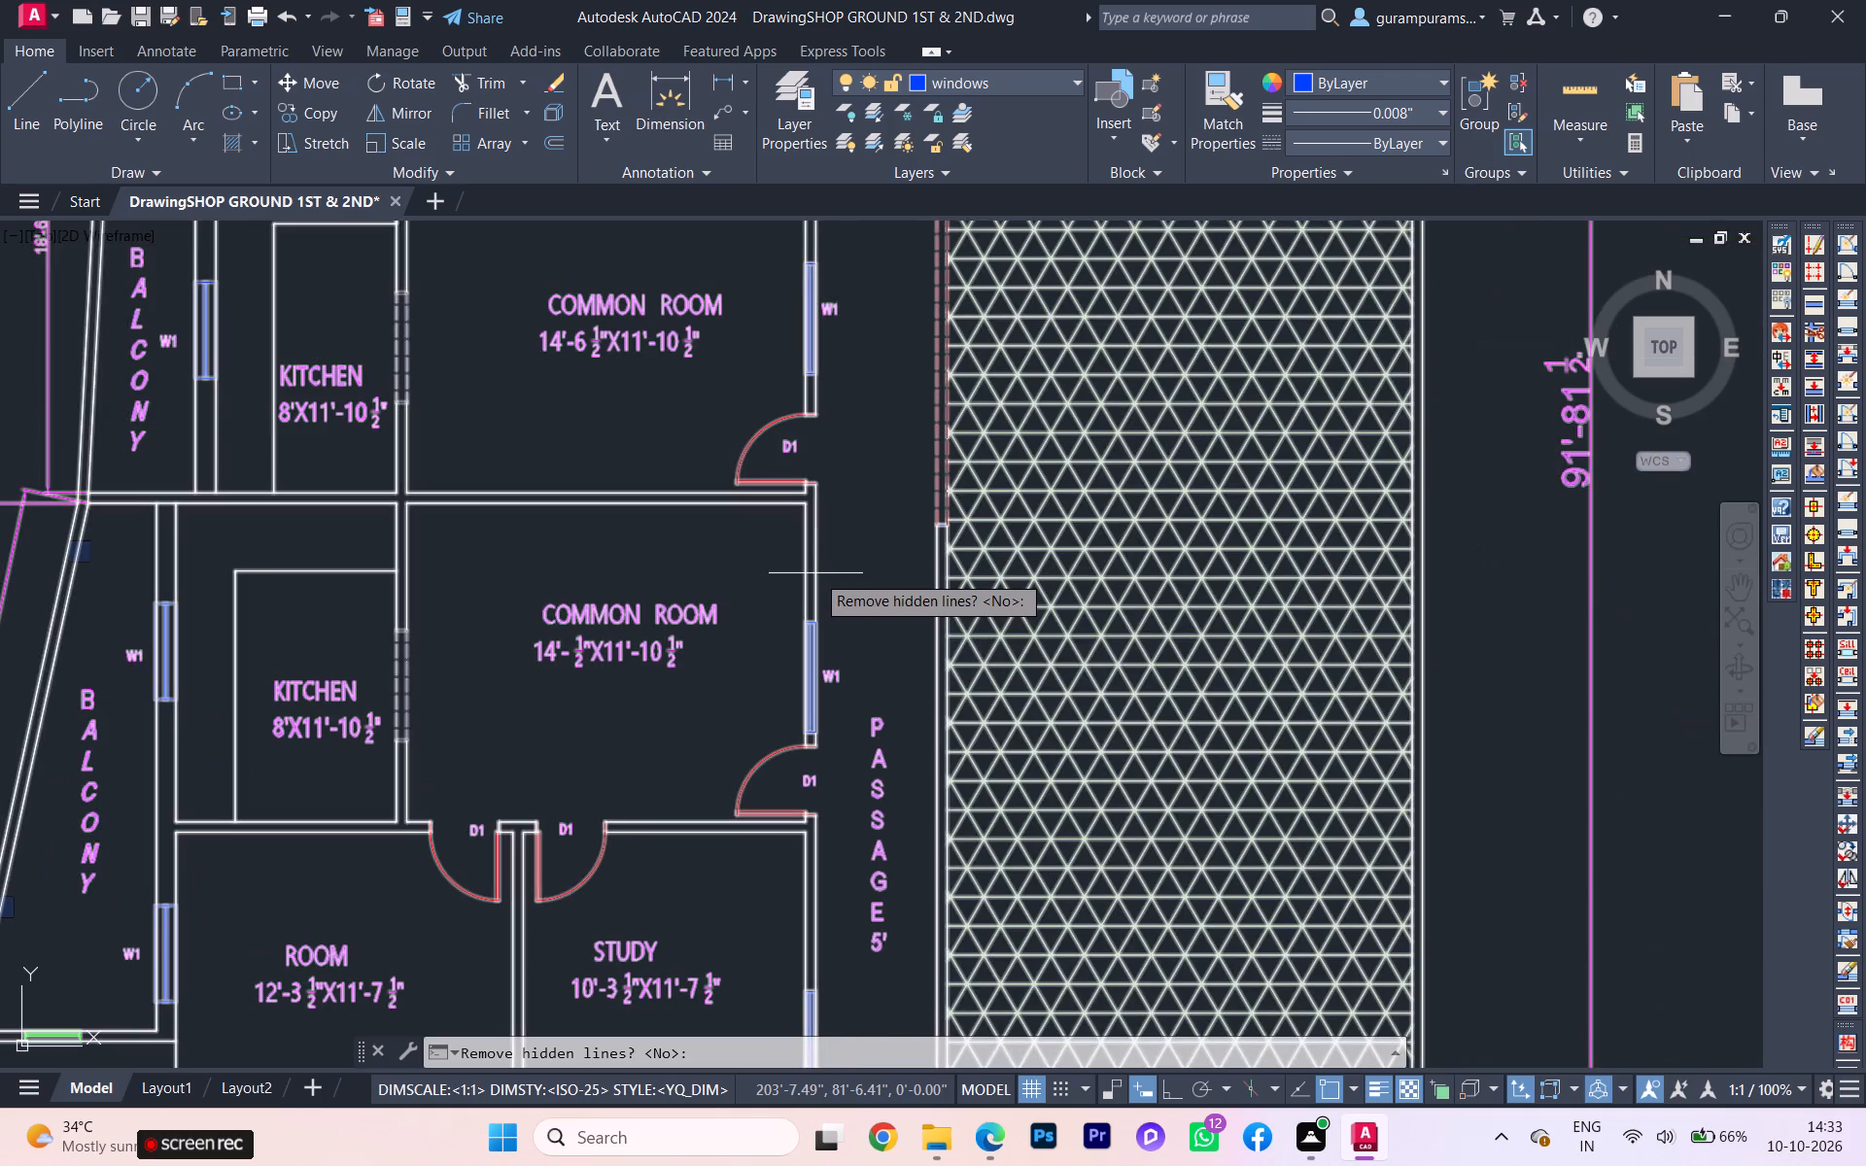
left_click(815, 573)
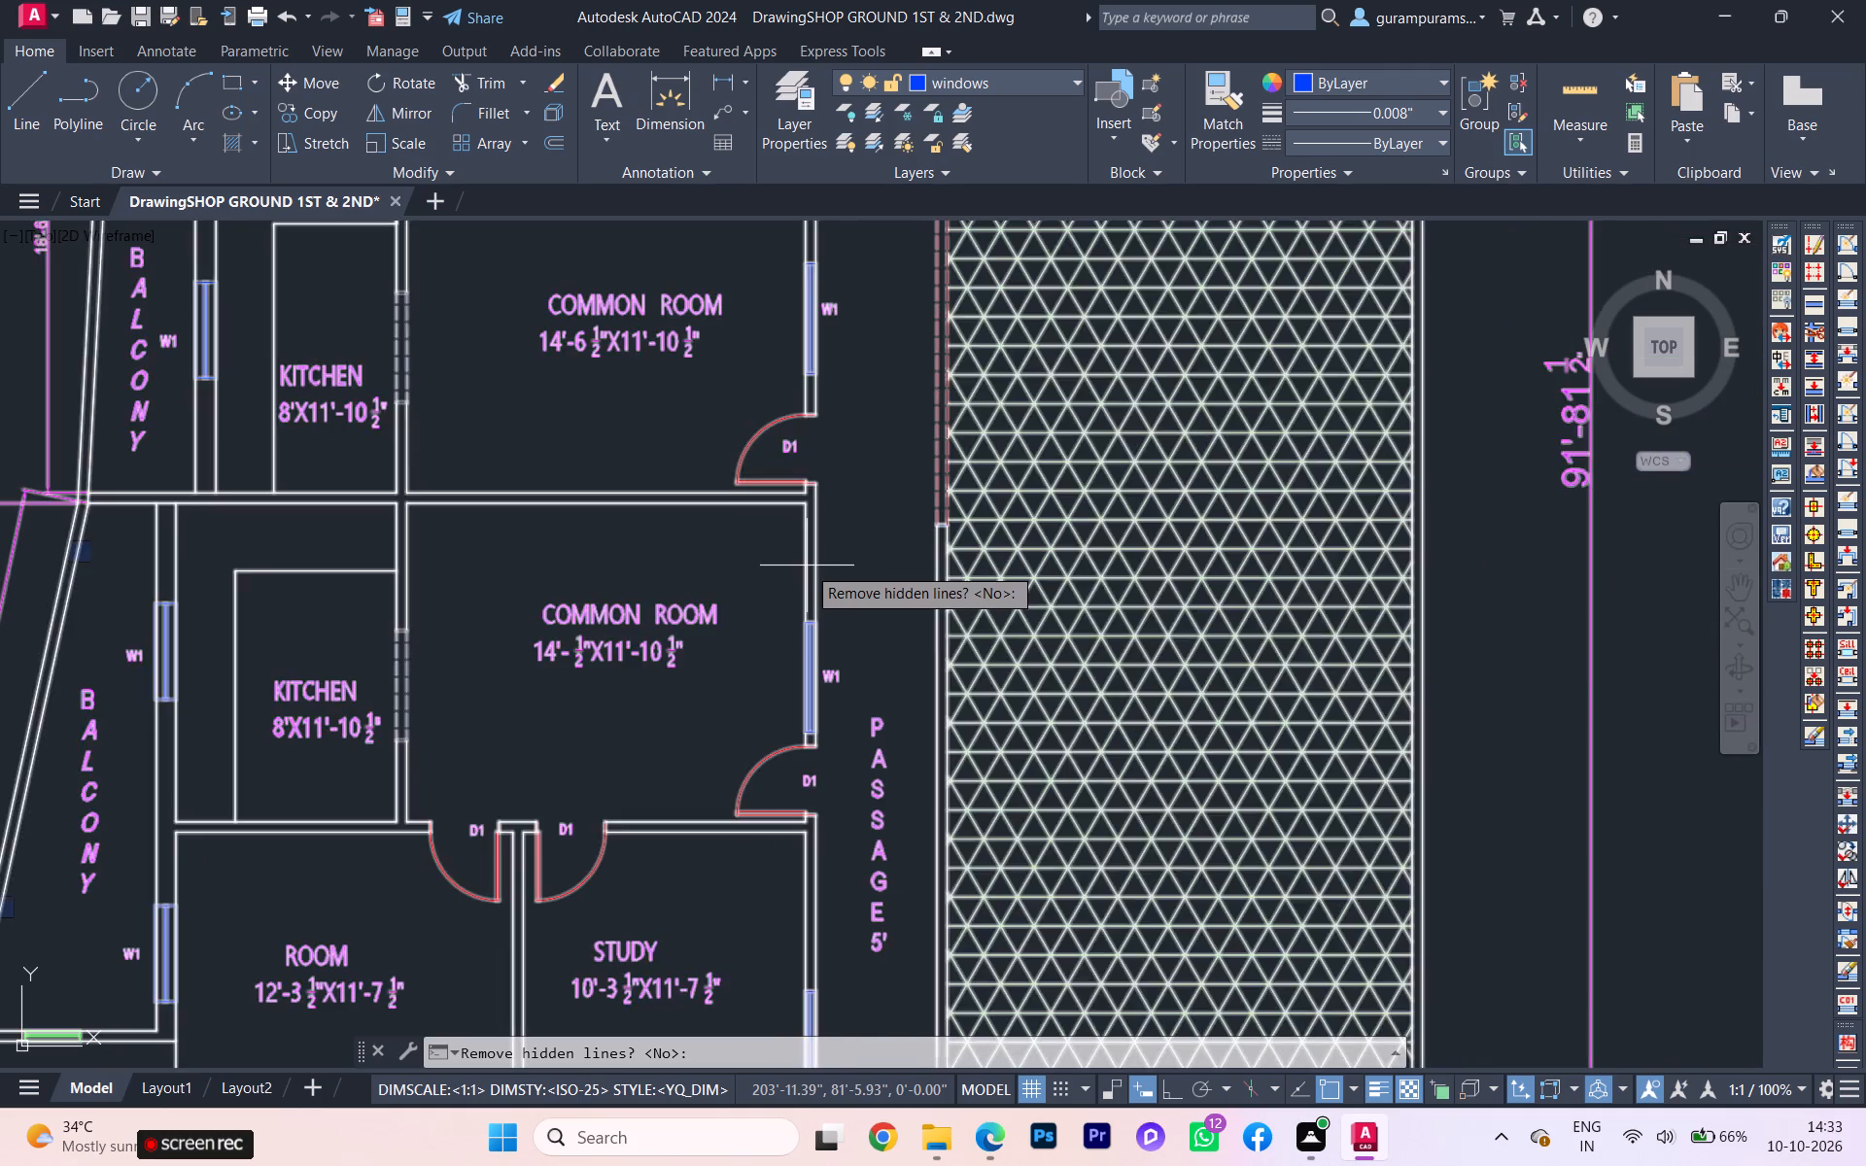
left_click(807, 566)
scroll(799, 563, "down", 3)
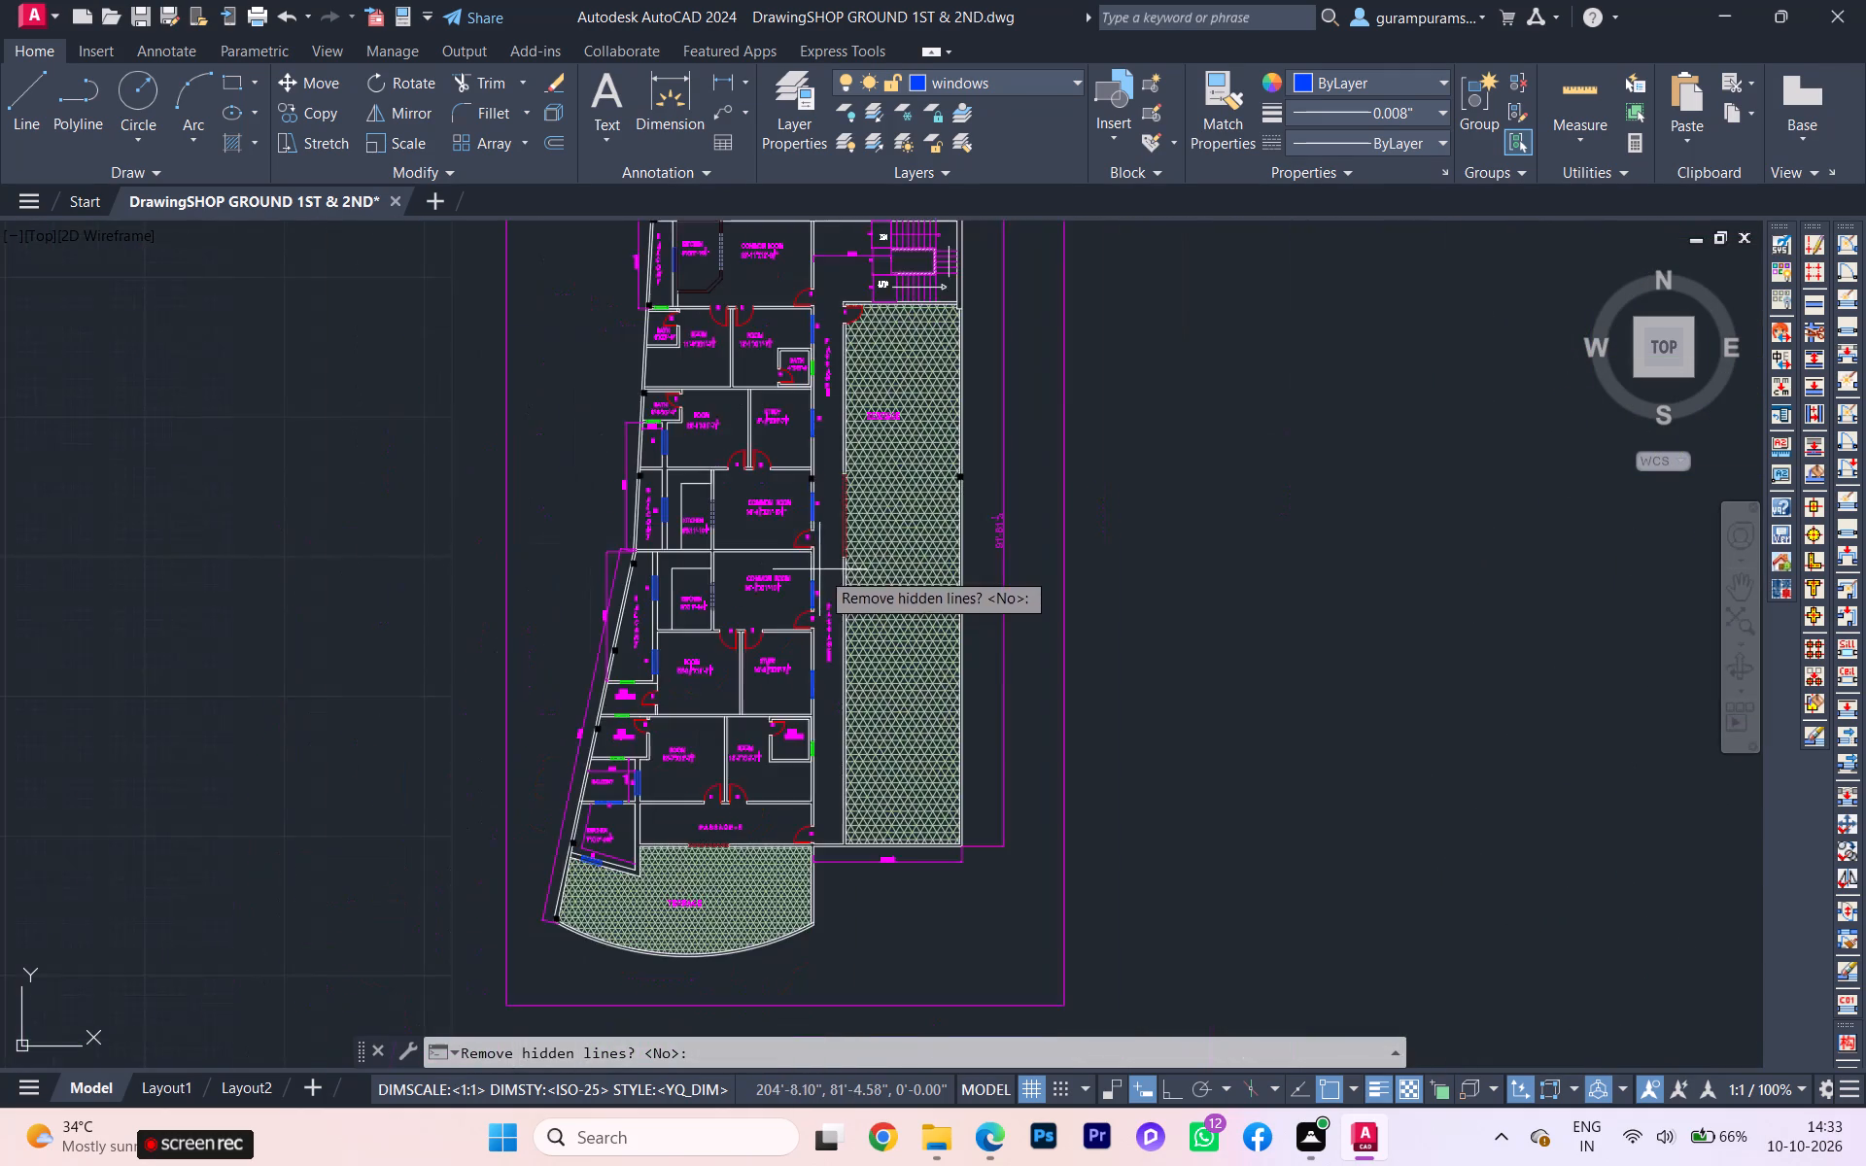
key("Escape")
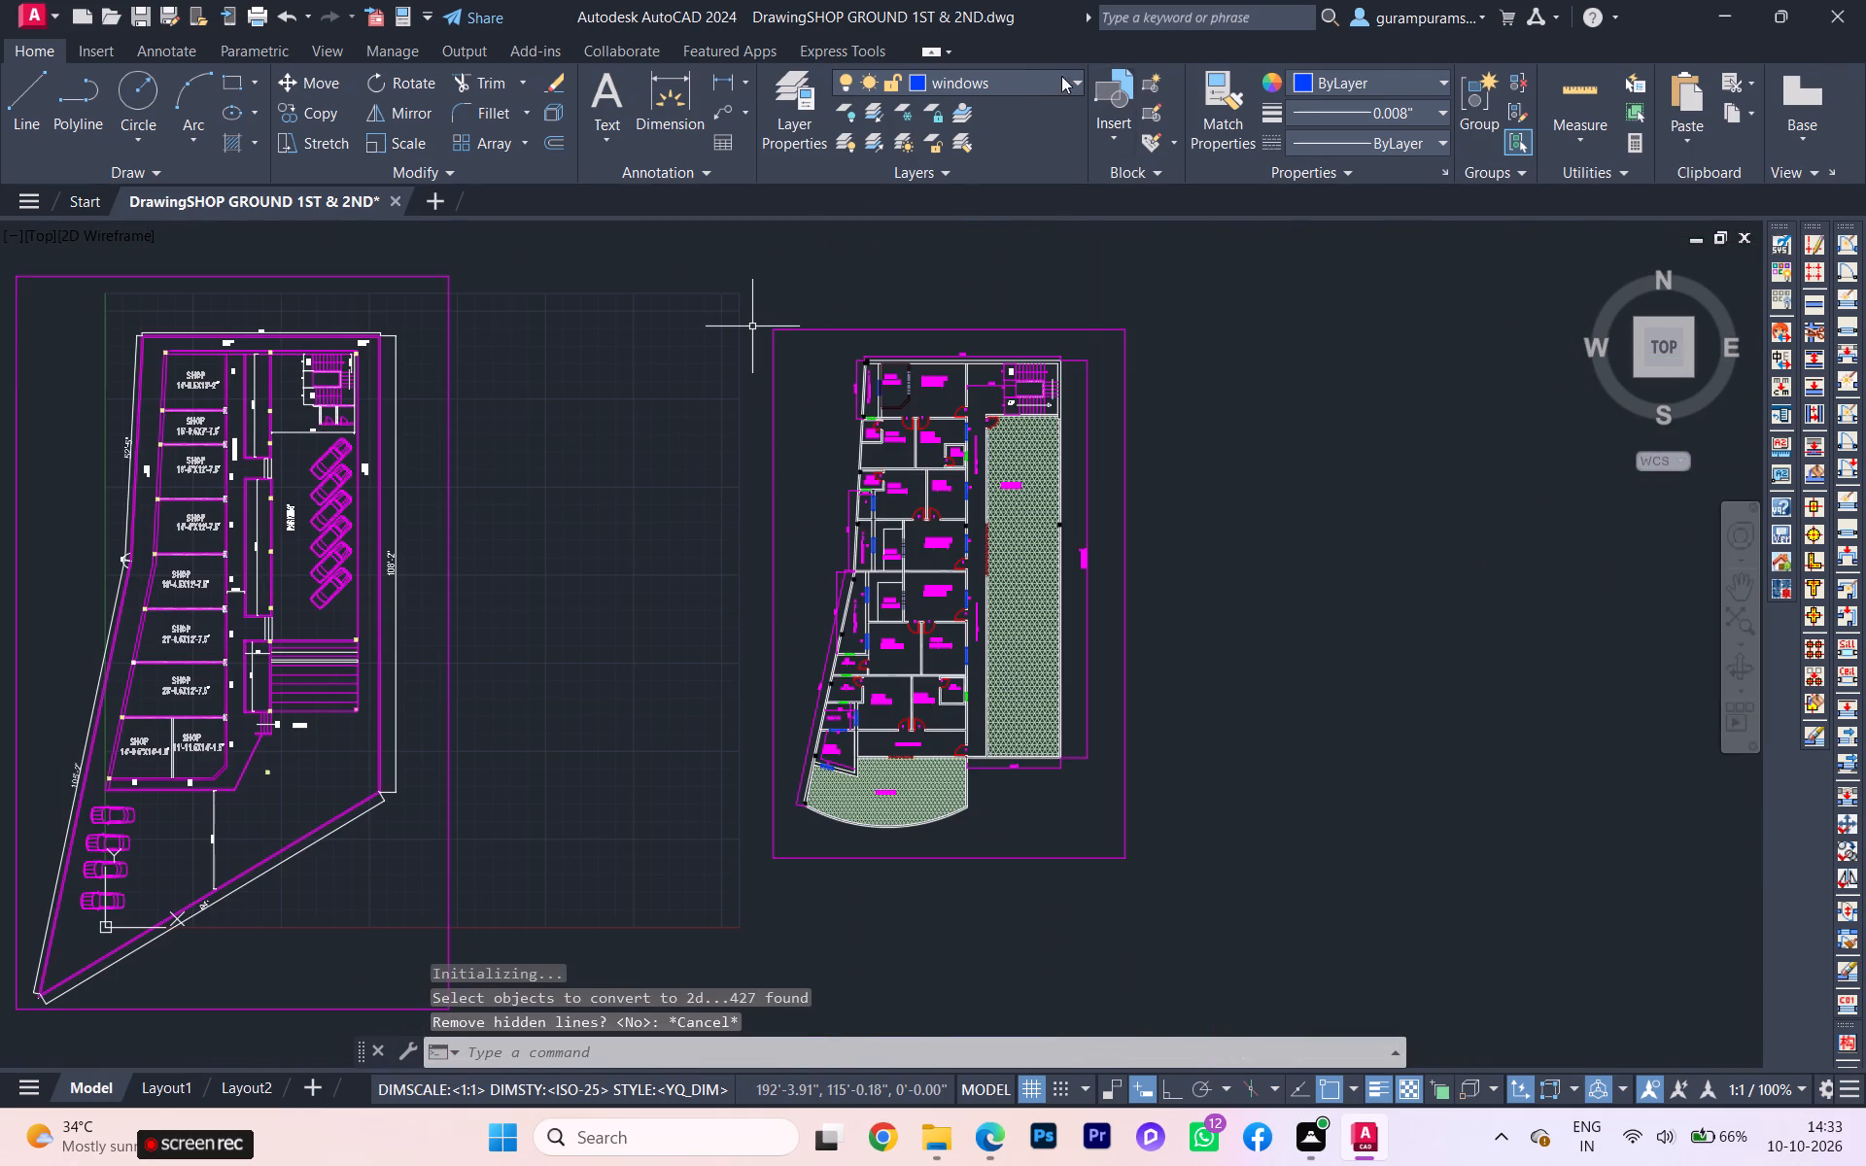
Make the Defpoints layer current.
left_click(1038, 75)
left_click(965, 139)
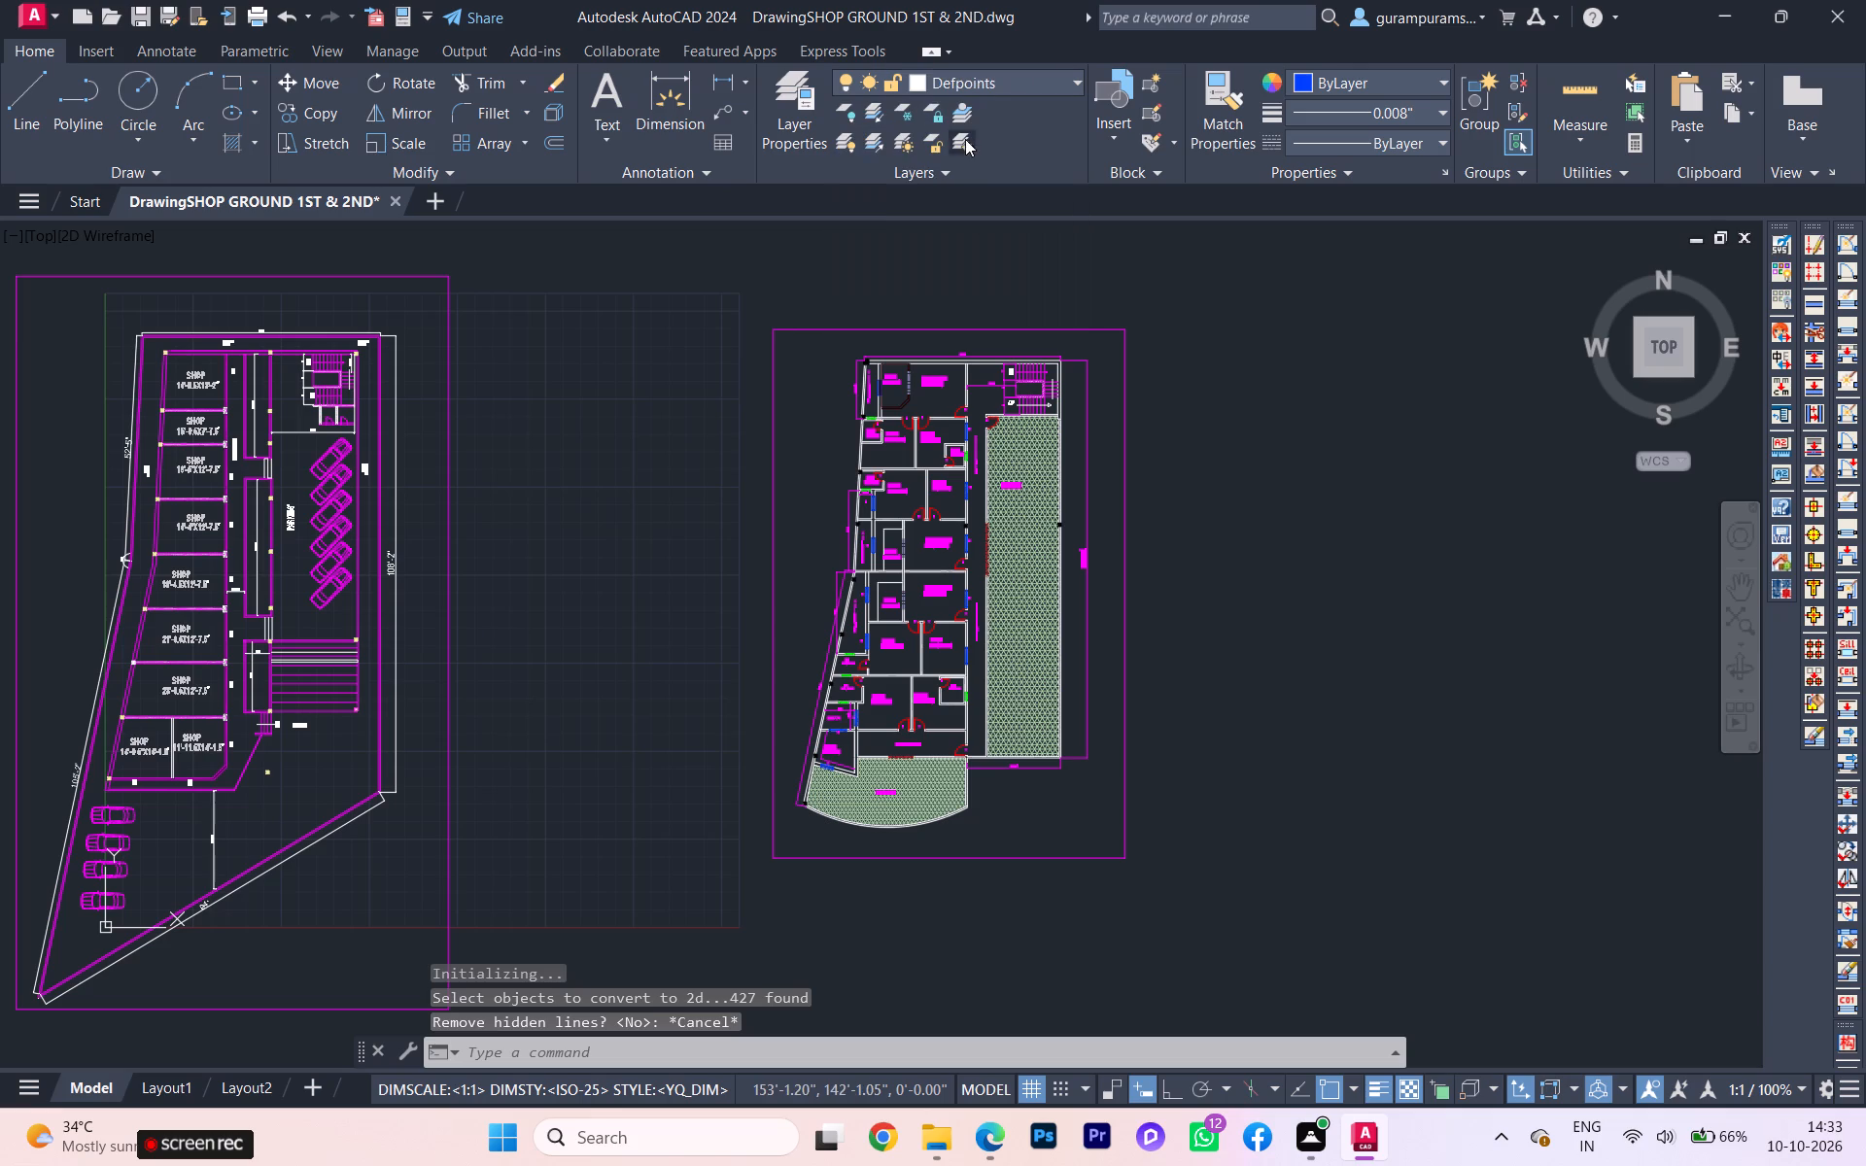
key("Escape")
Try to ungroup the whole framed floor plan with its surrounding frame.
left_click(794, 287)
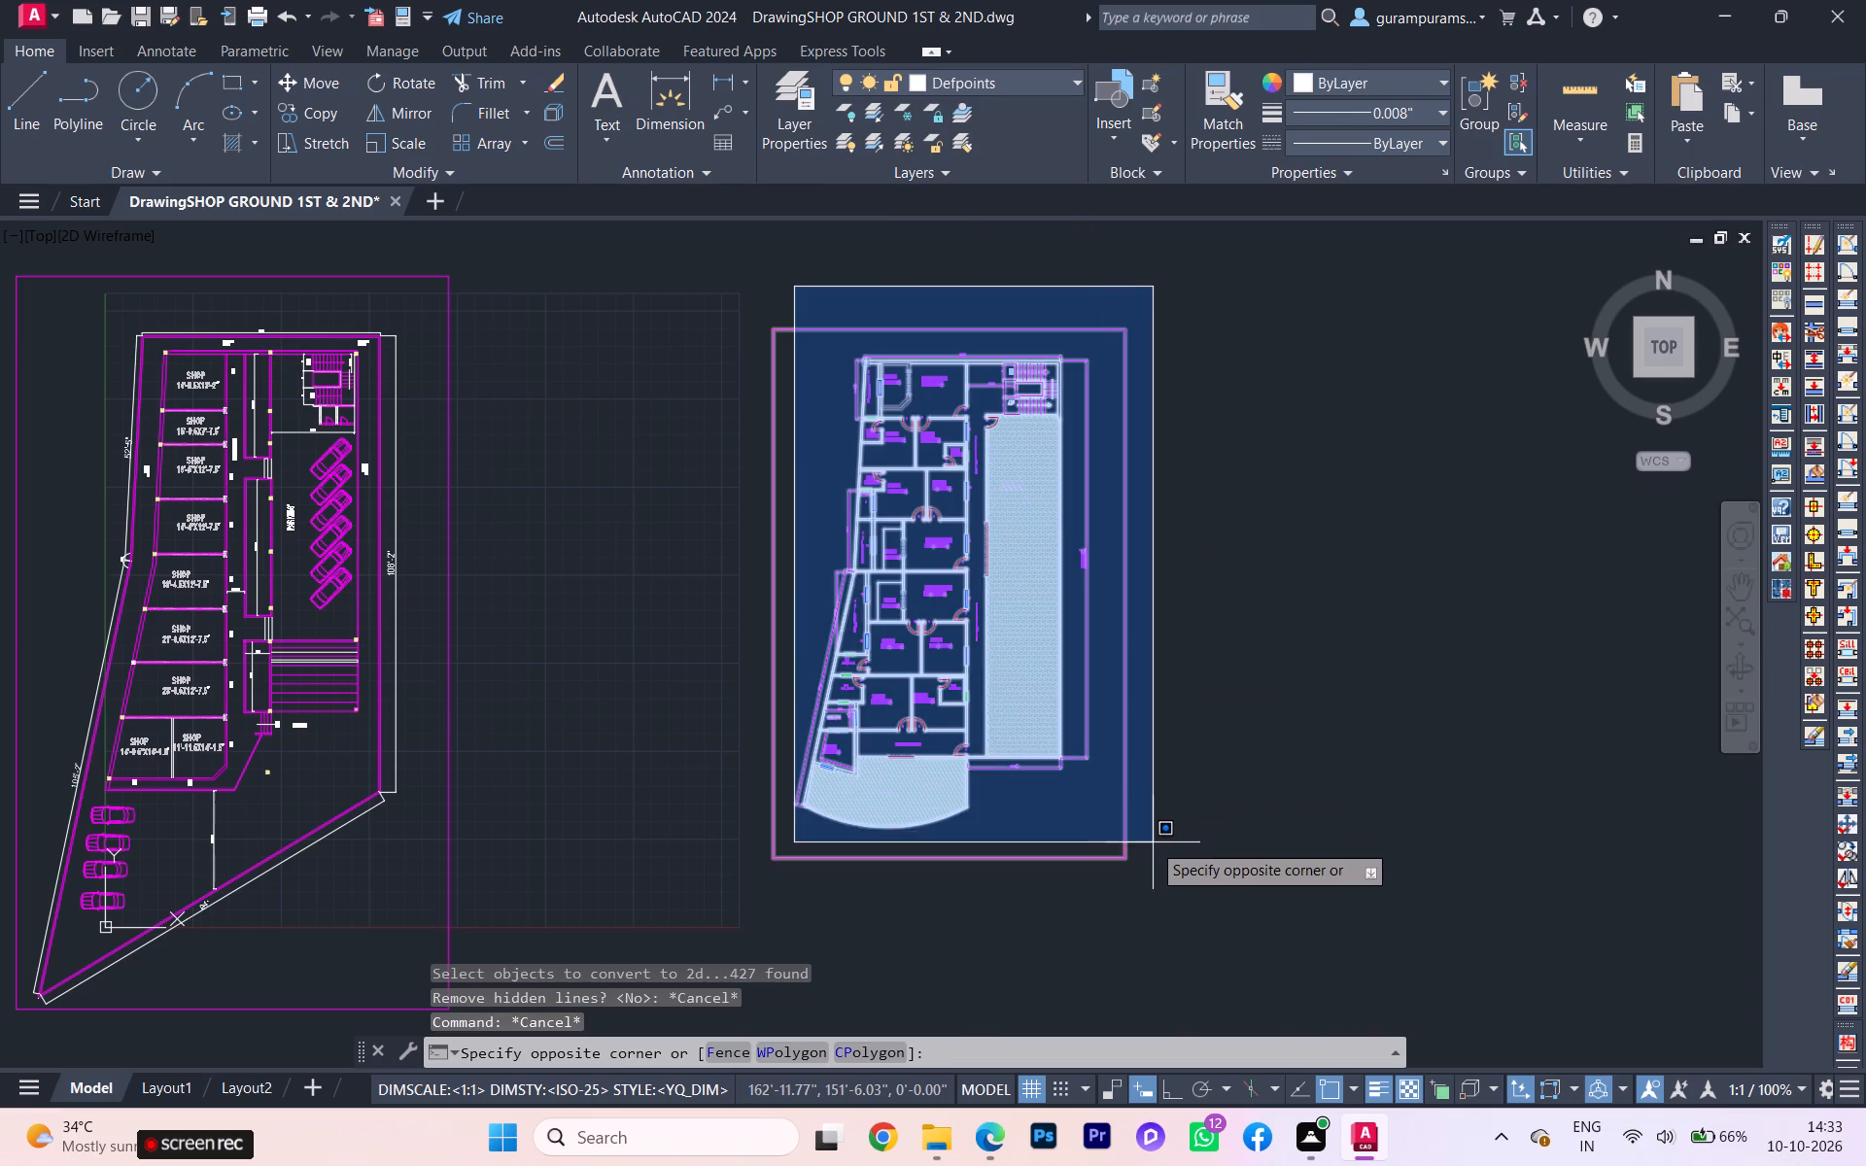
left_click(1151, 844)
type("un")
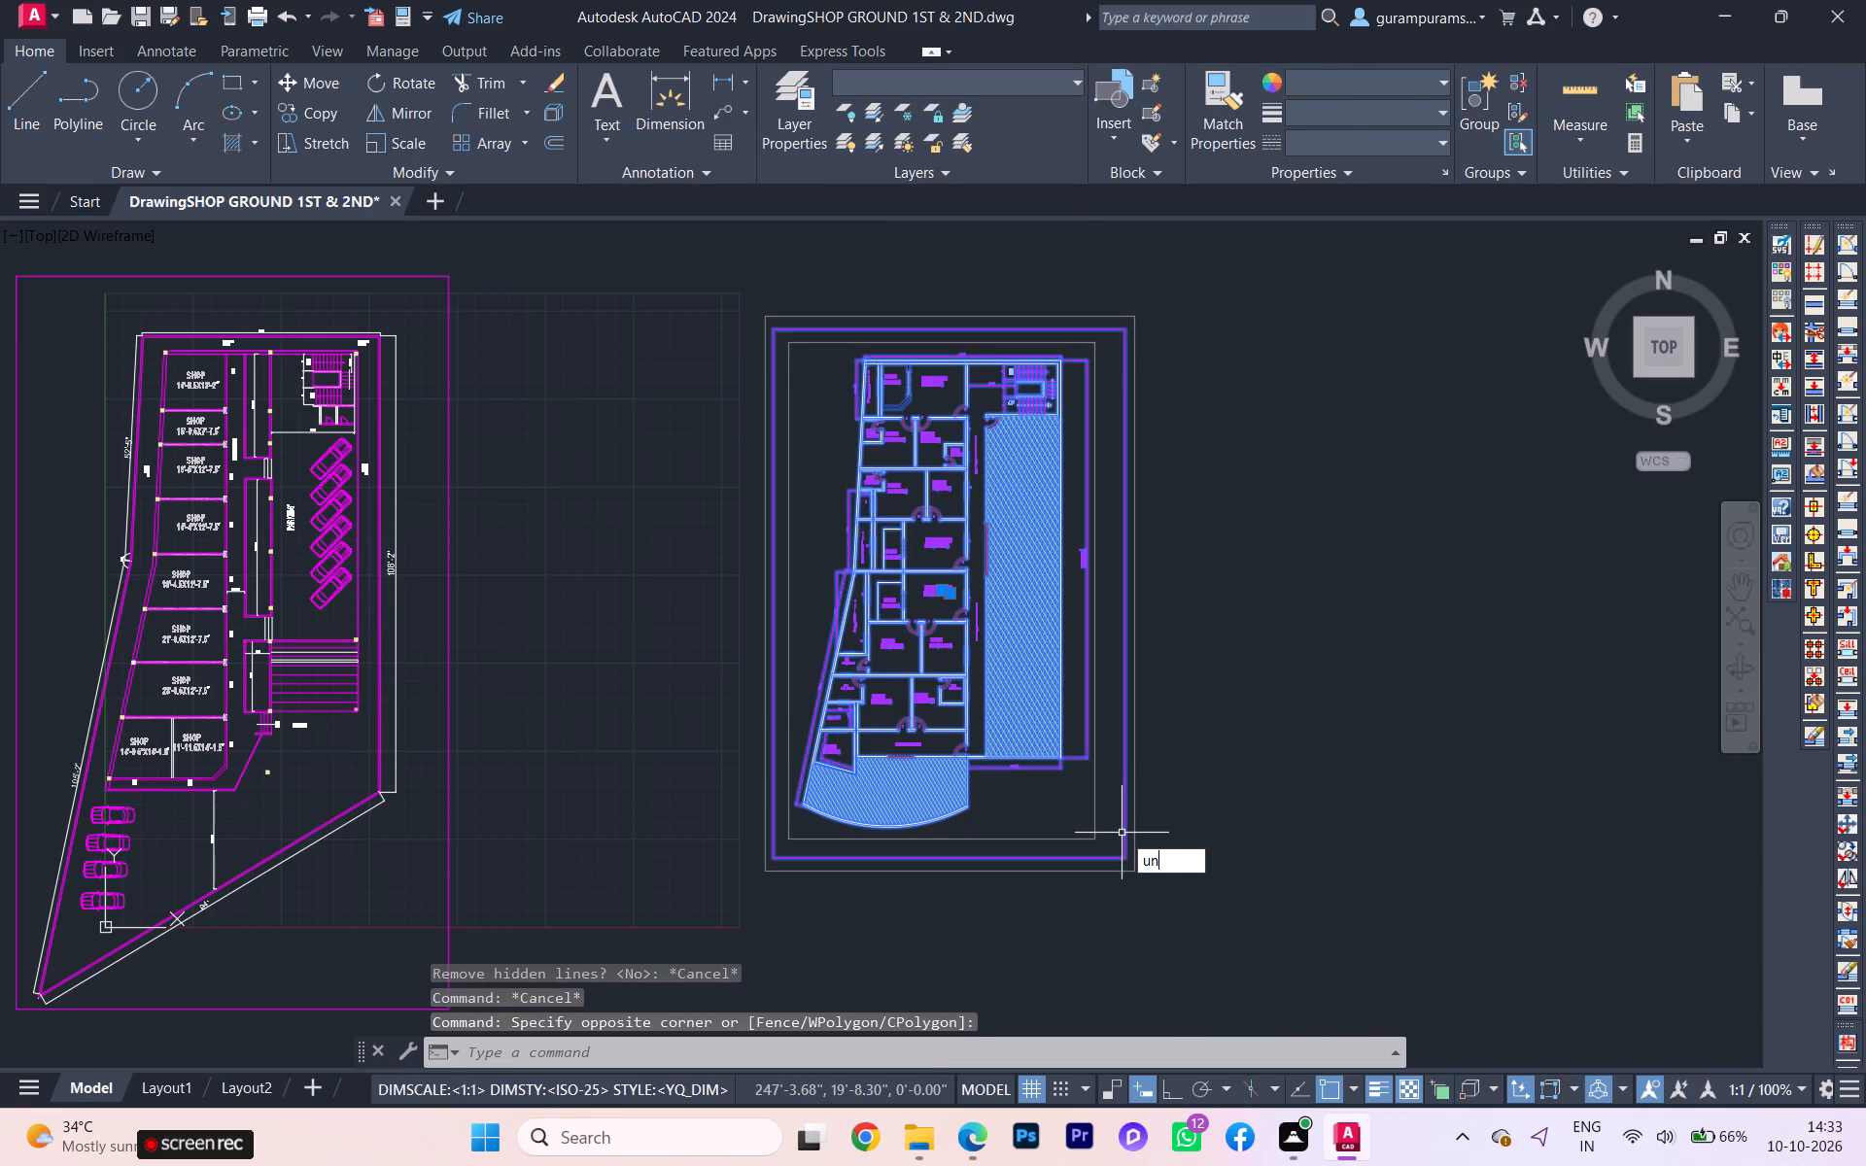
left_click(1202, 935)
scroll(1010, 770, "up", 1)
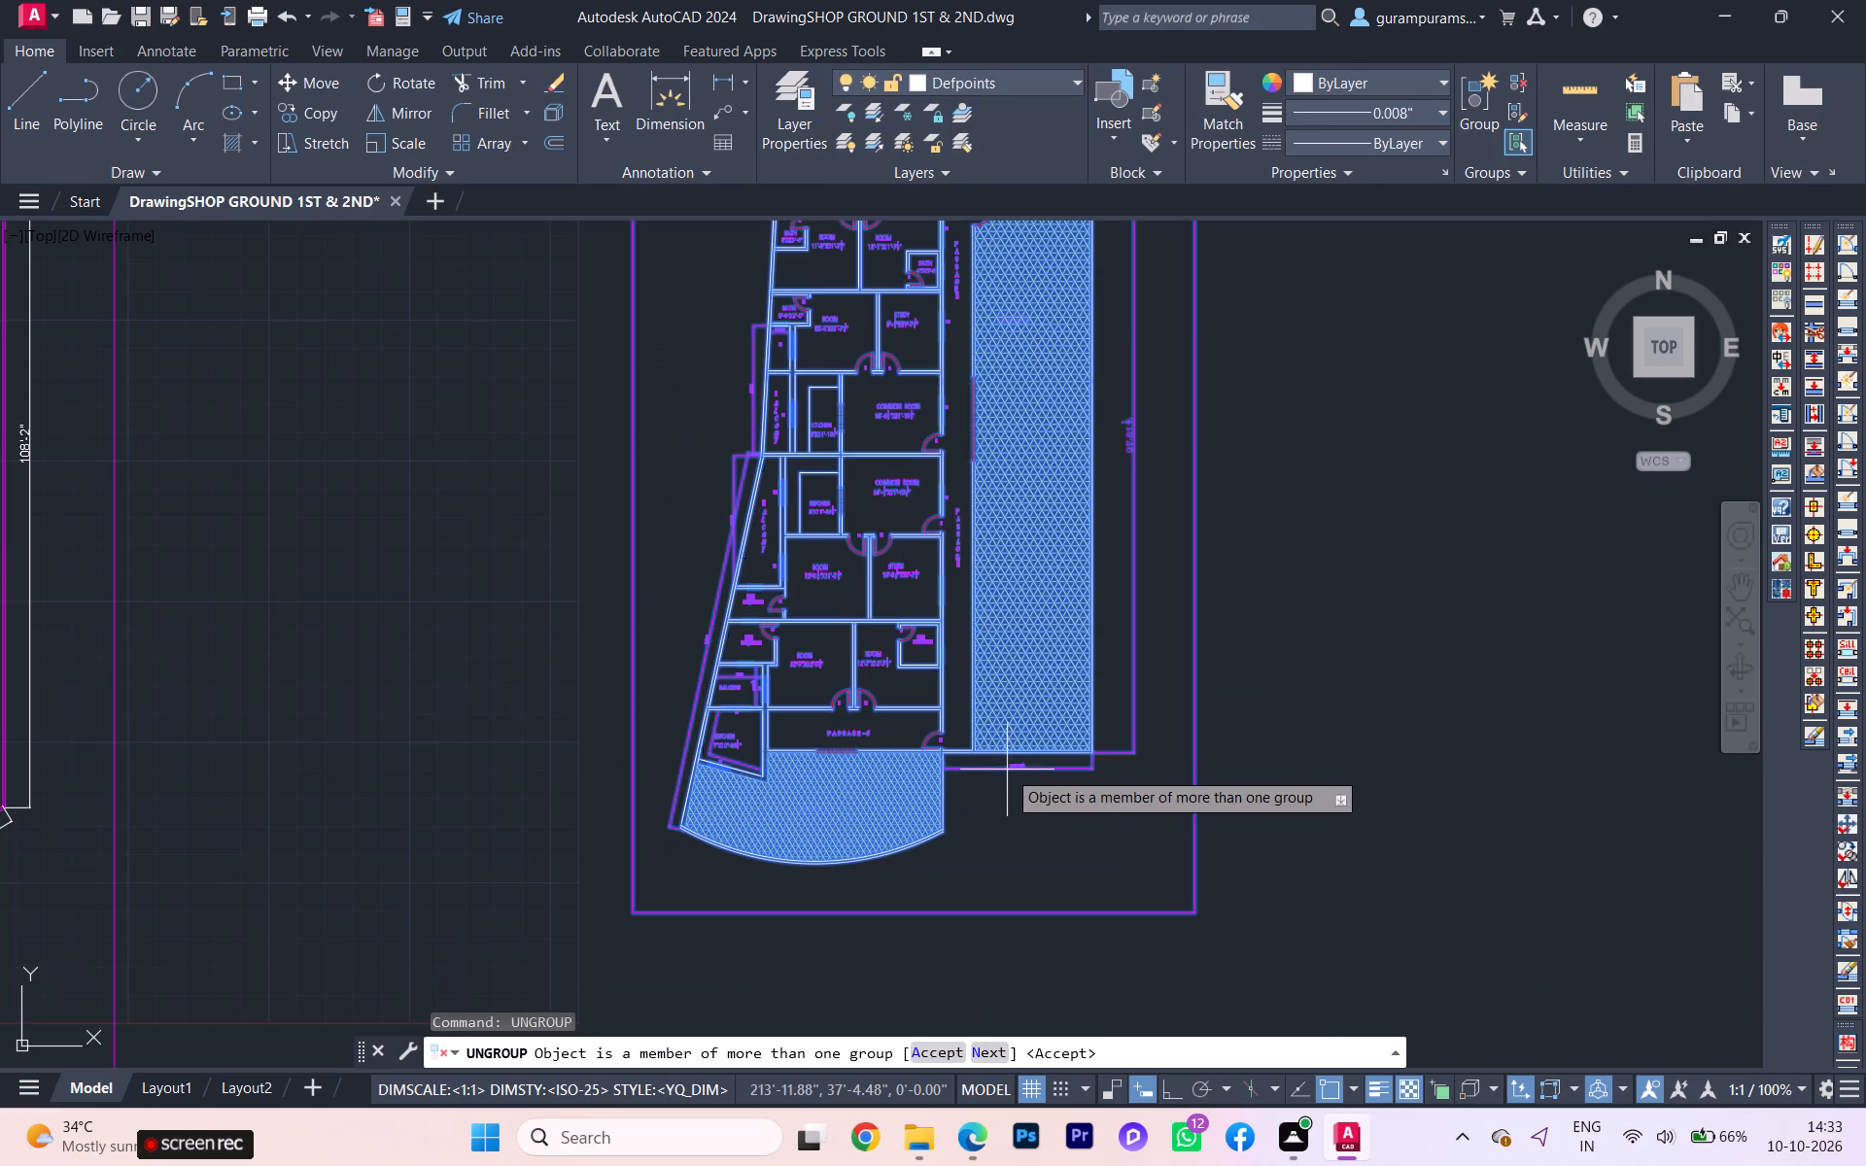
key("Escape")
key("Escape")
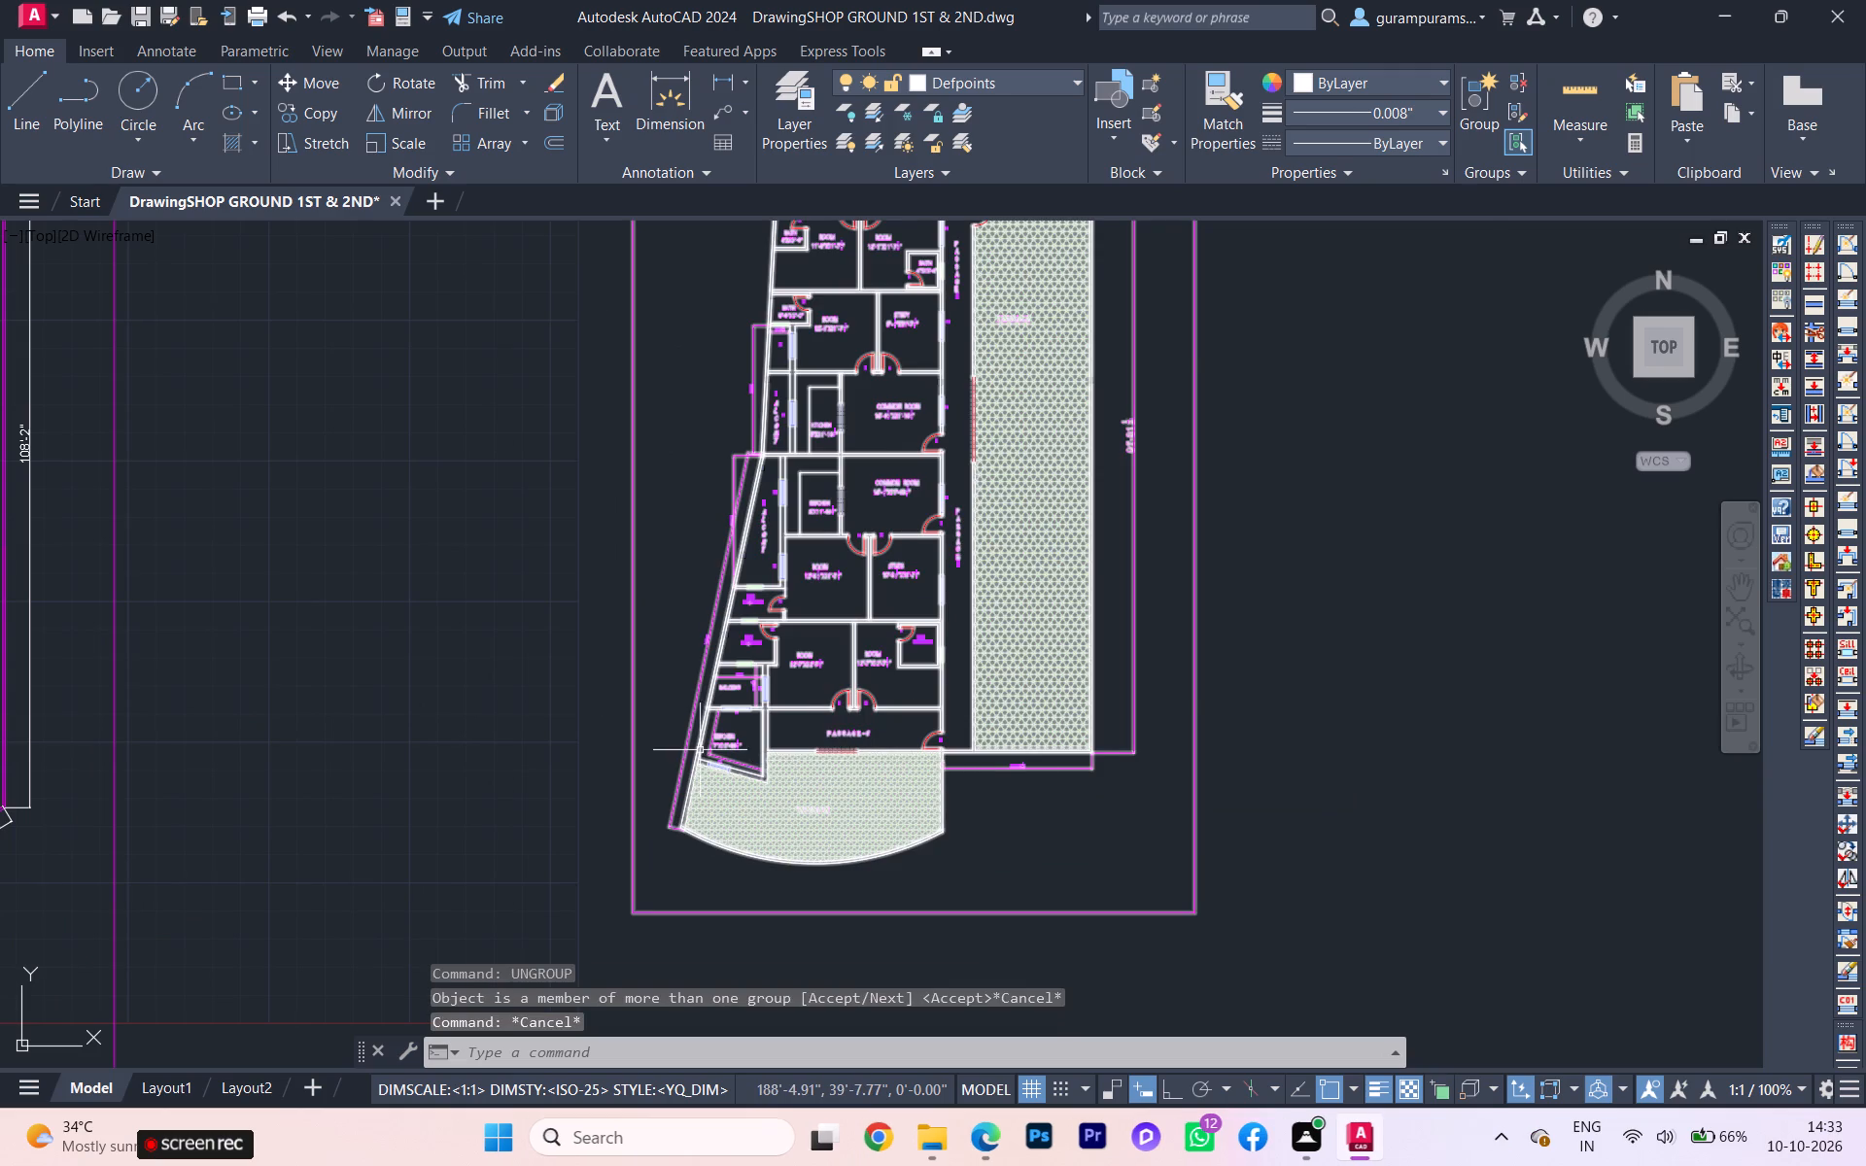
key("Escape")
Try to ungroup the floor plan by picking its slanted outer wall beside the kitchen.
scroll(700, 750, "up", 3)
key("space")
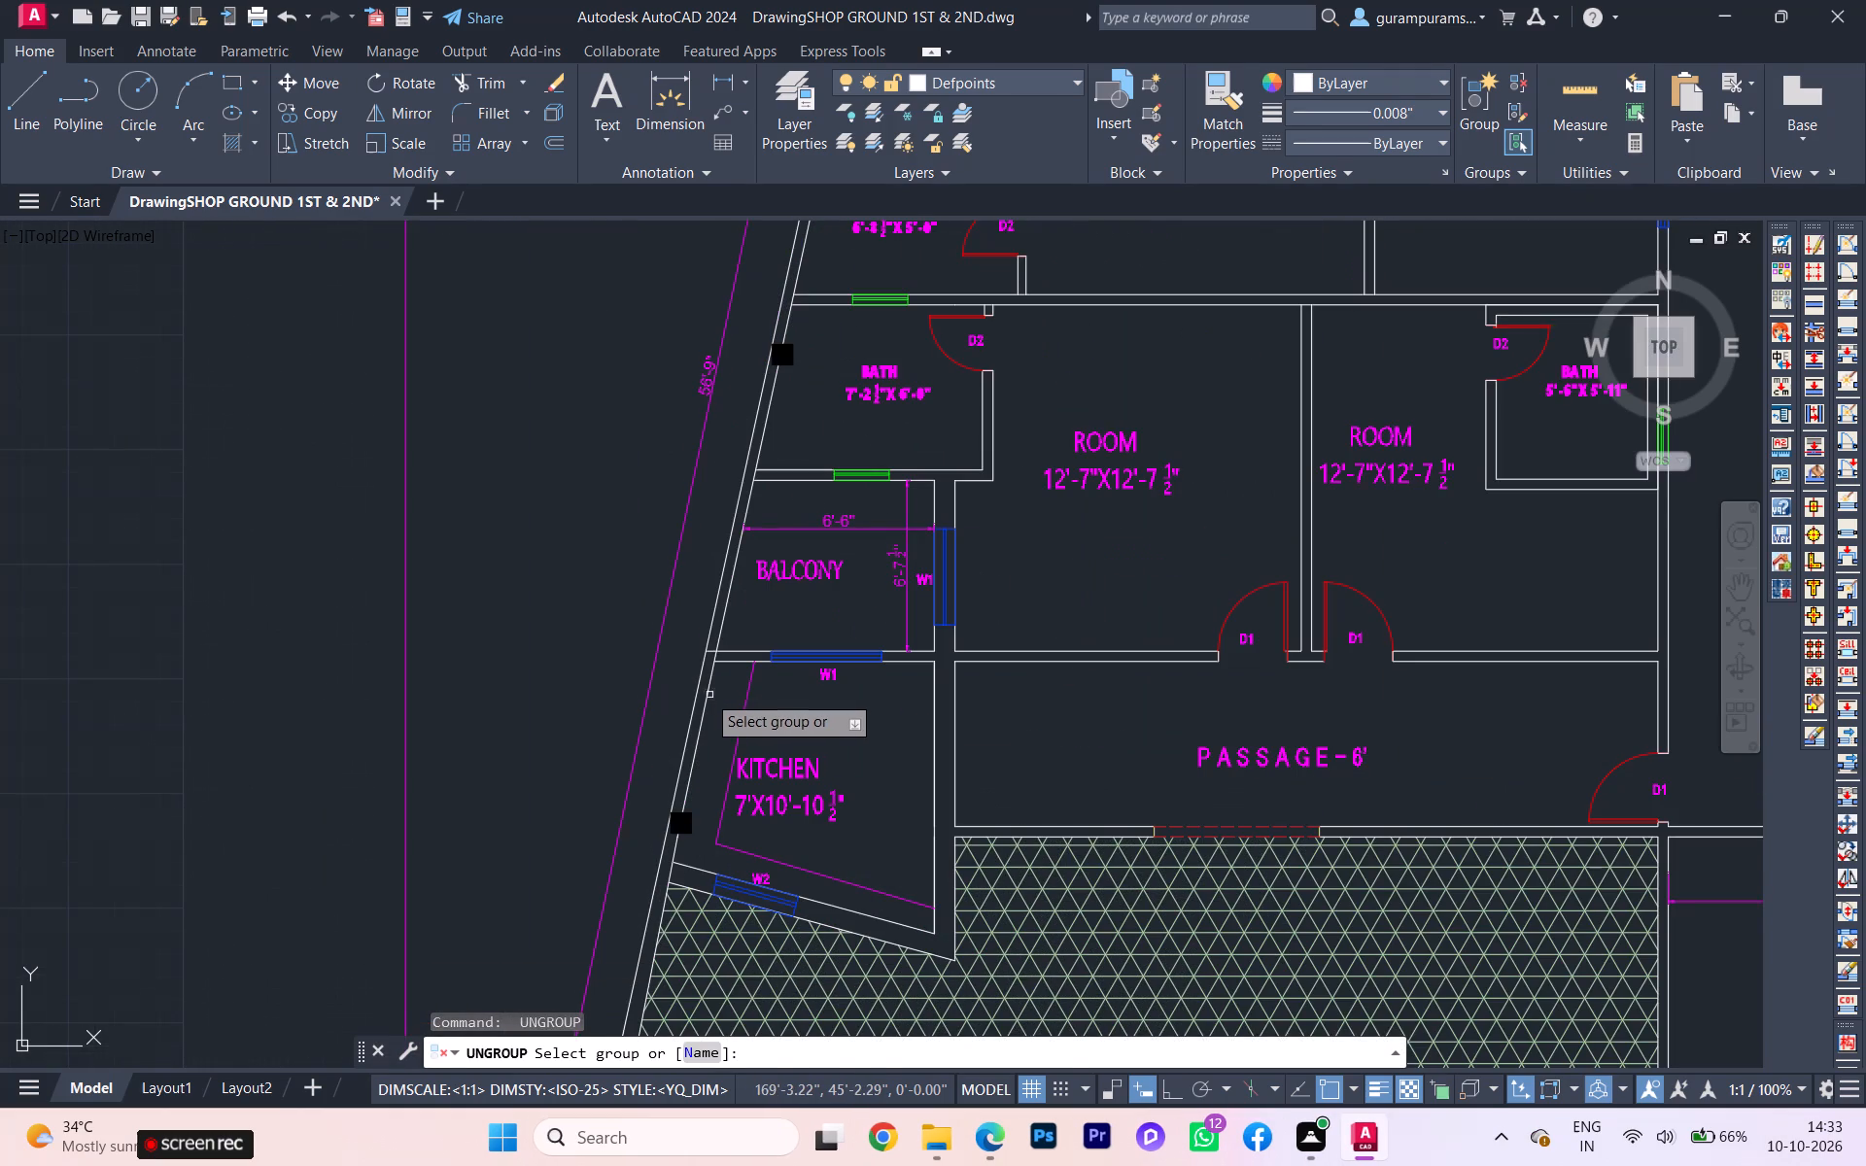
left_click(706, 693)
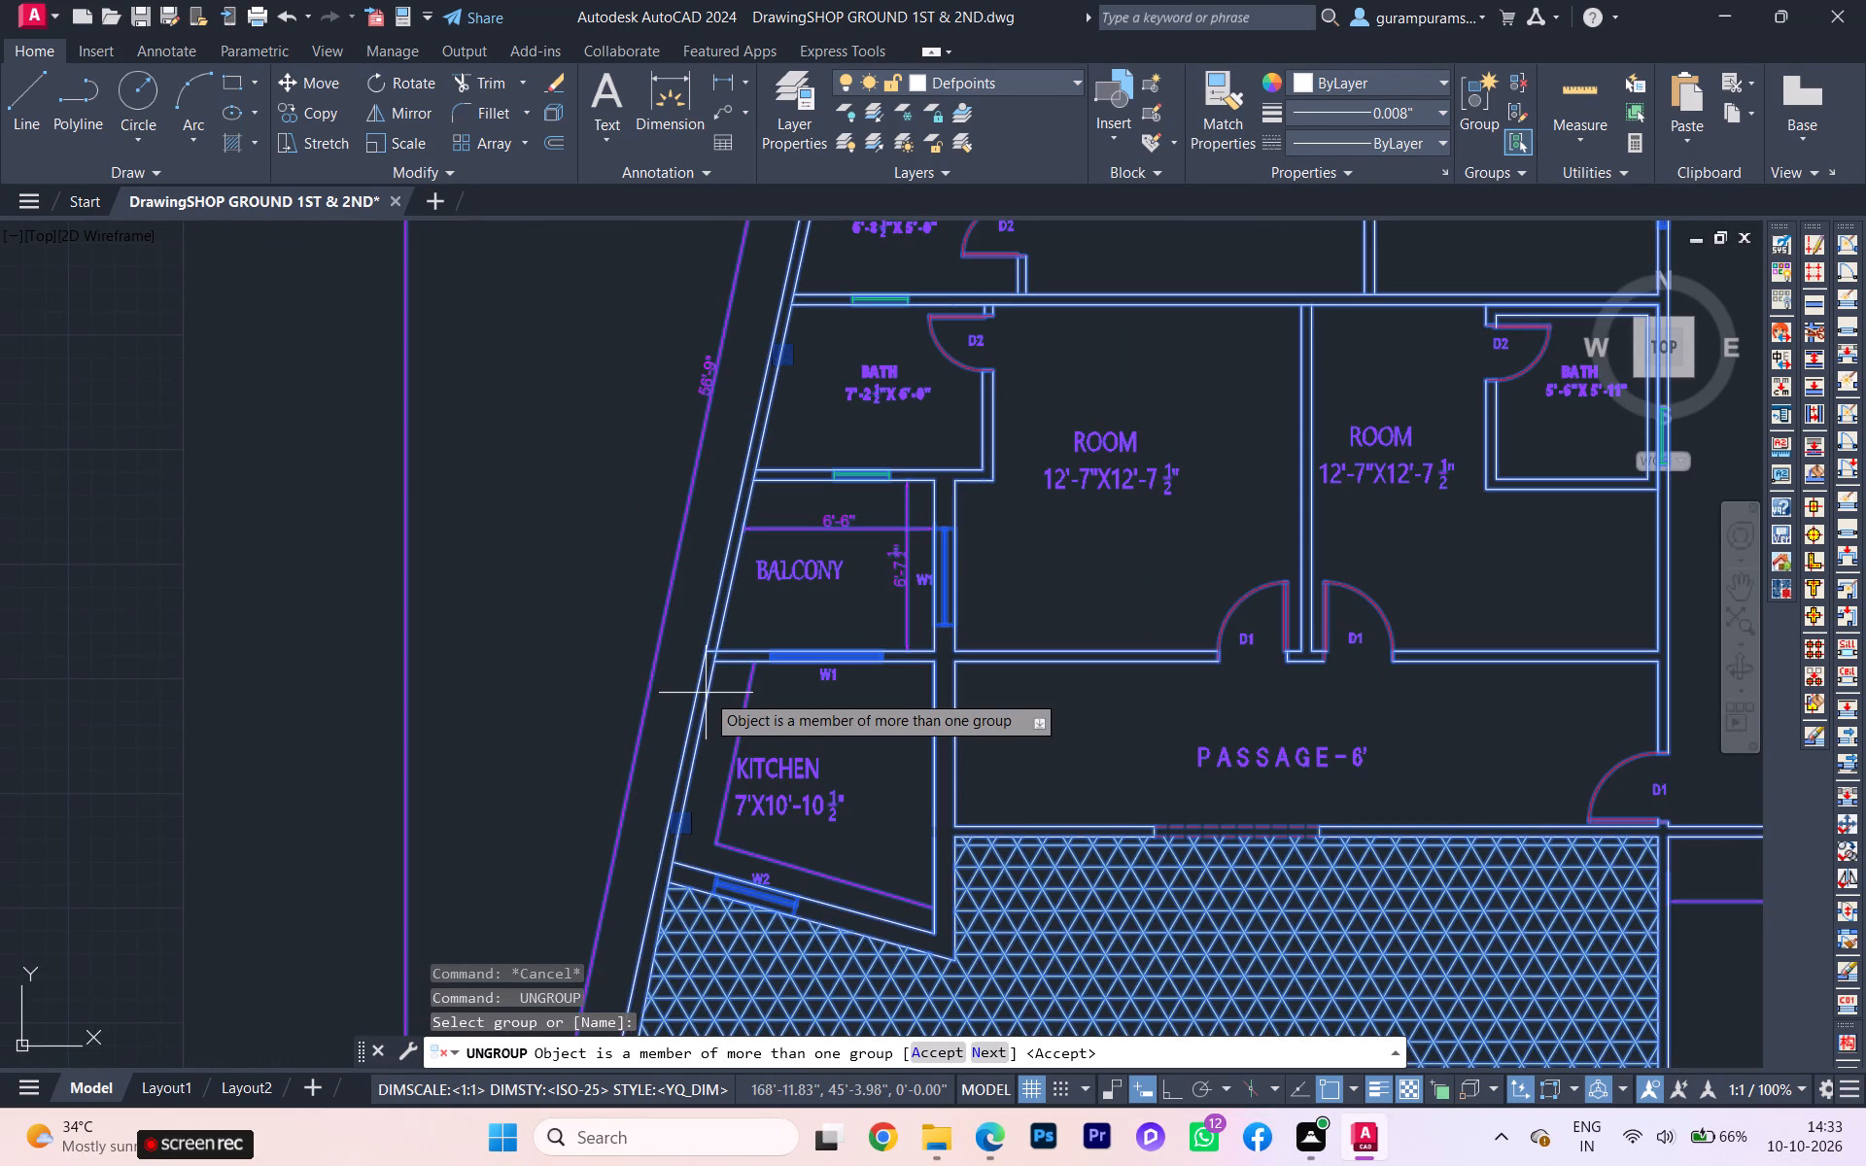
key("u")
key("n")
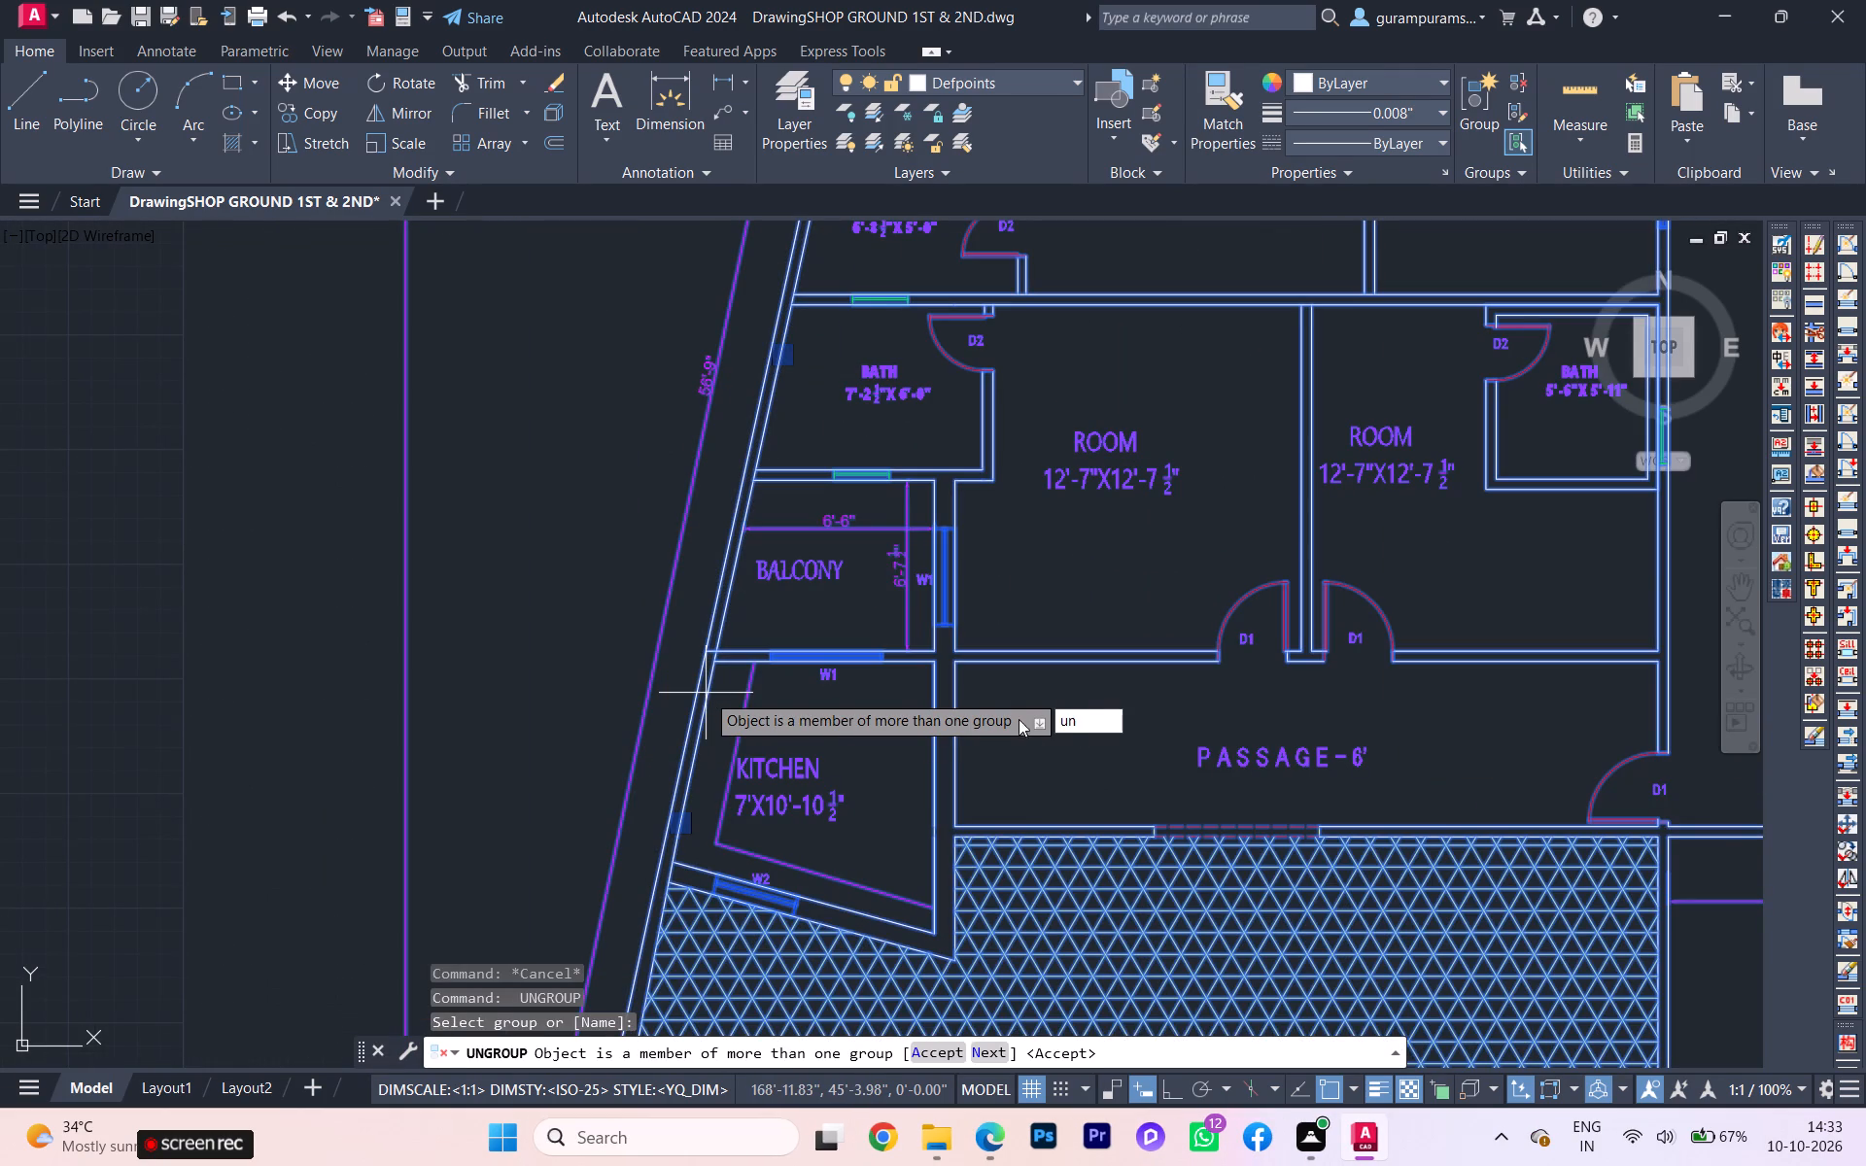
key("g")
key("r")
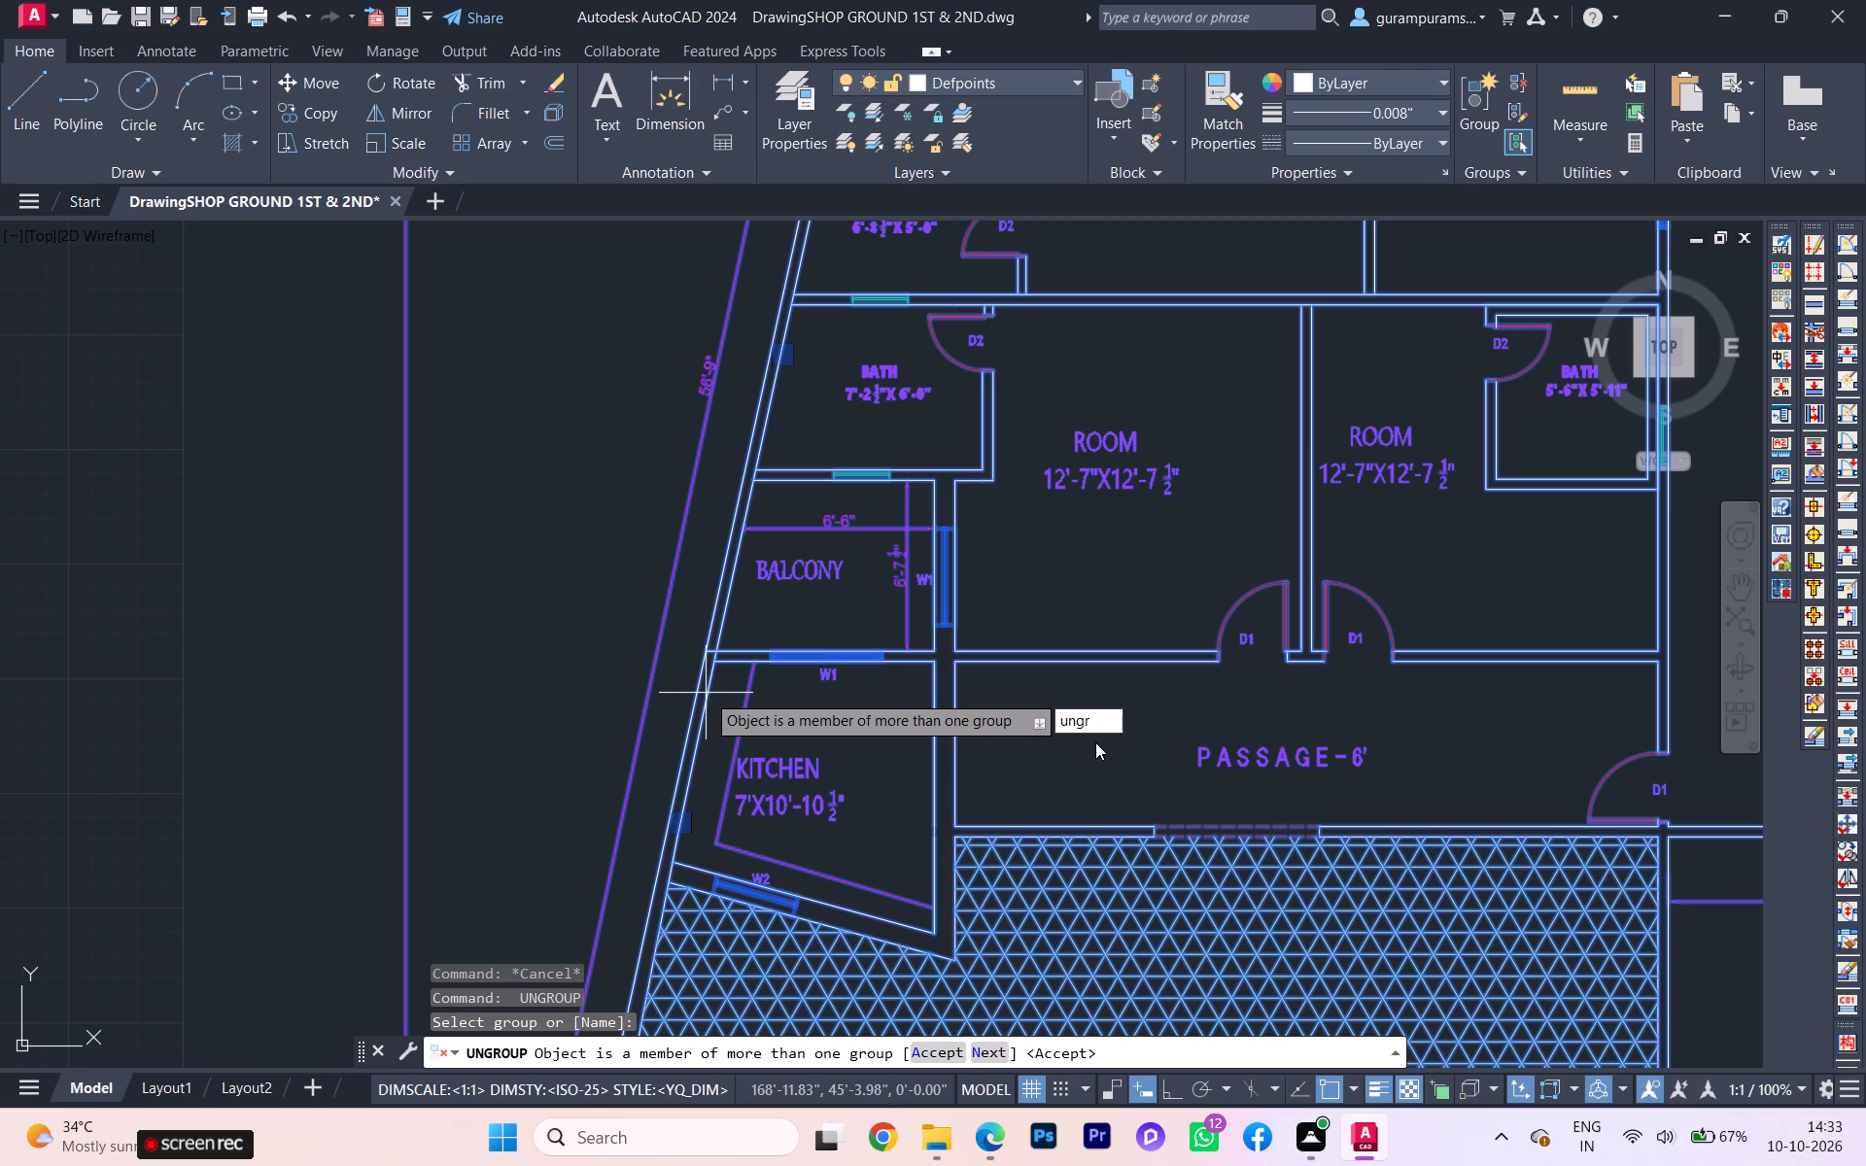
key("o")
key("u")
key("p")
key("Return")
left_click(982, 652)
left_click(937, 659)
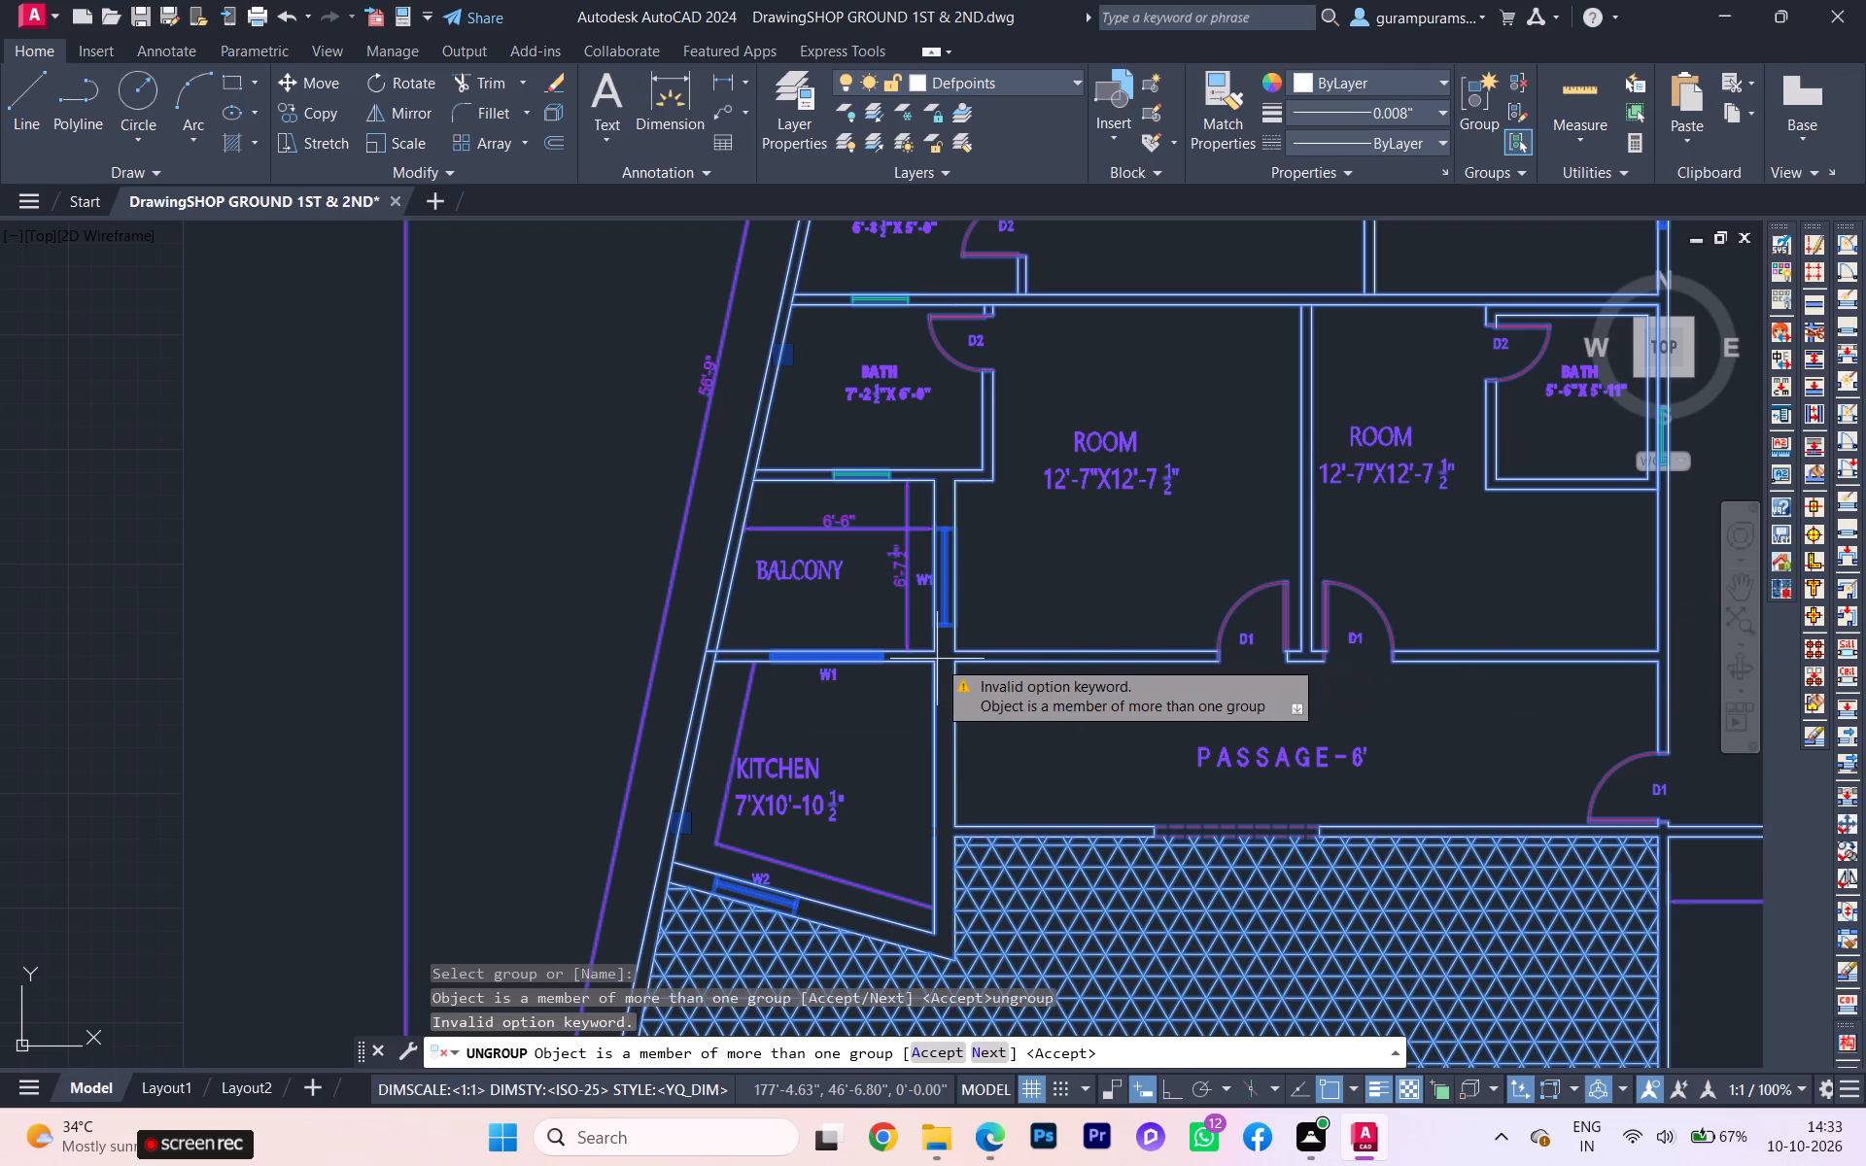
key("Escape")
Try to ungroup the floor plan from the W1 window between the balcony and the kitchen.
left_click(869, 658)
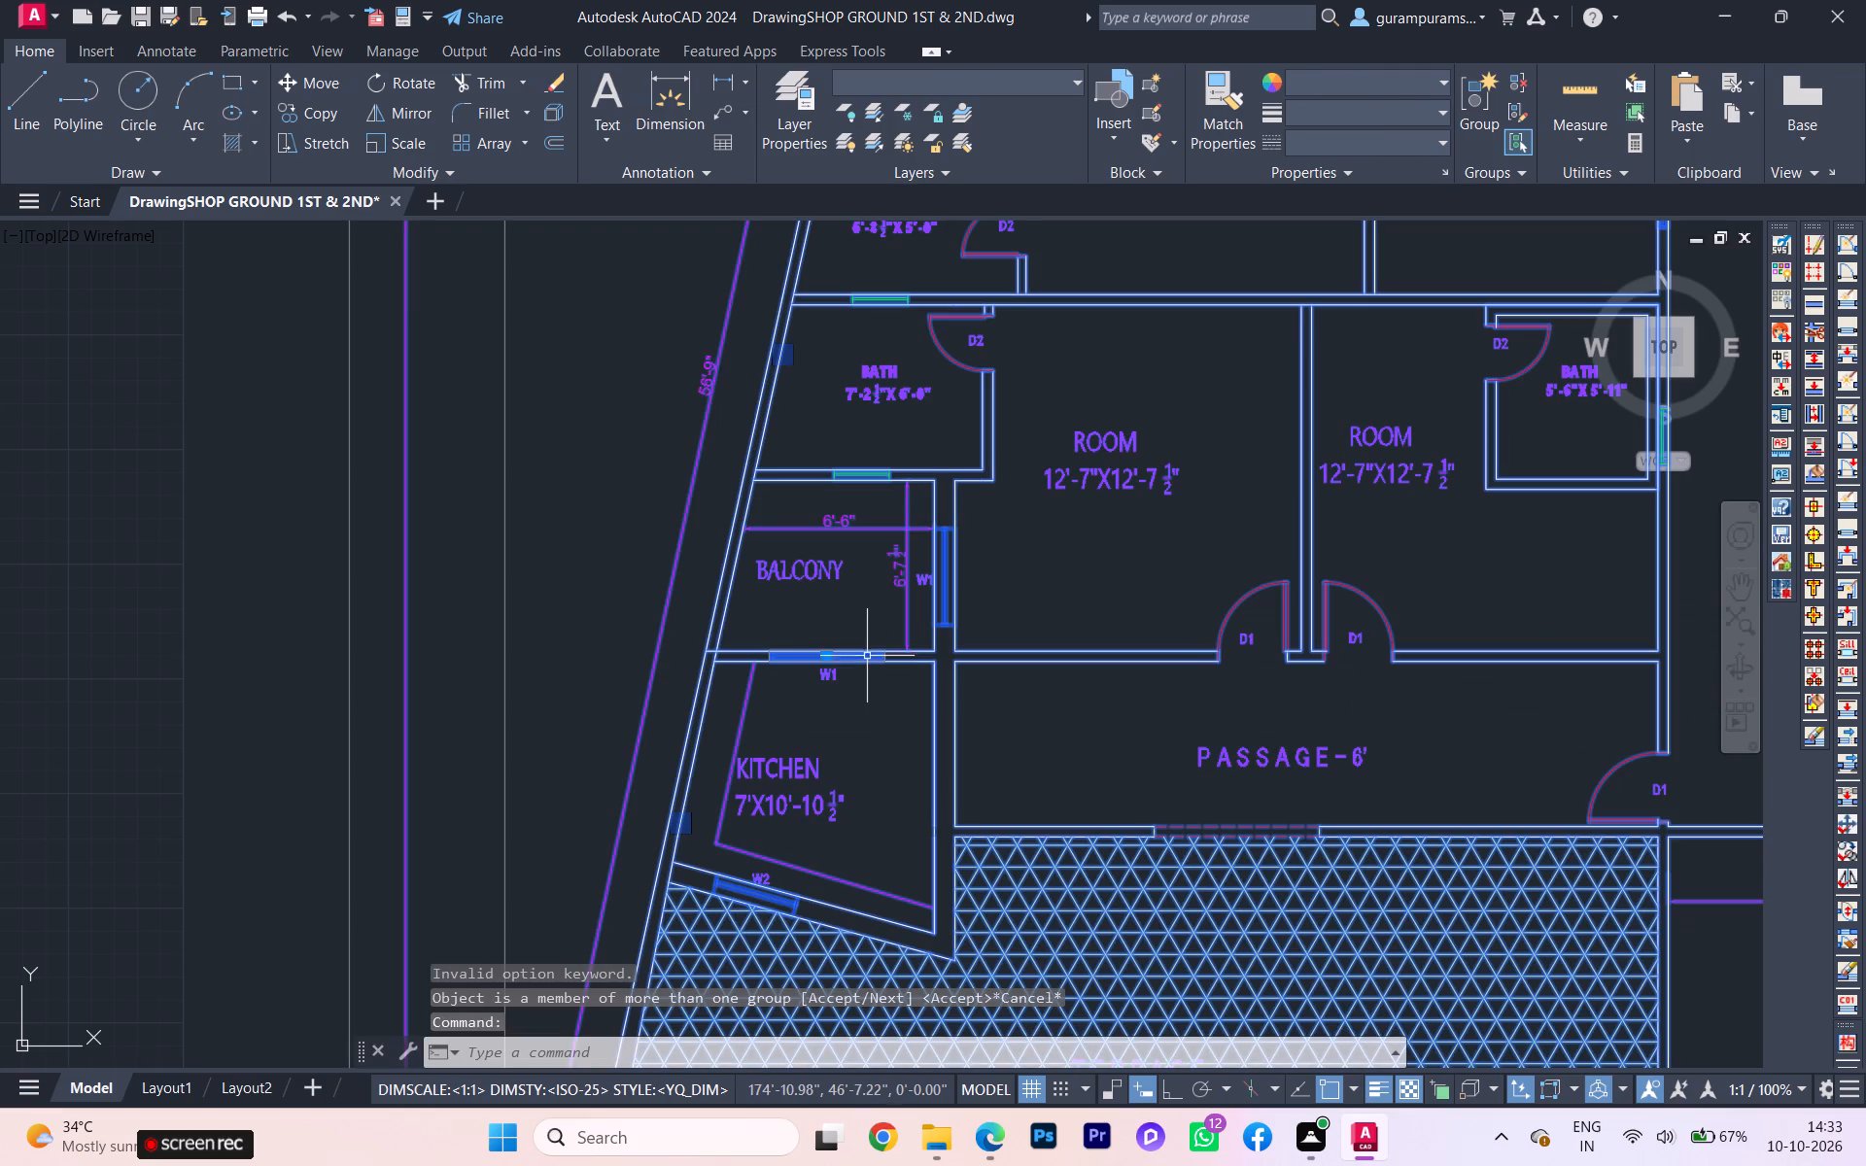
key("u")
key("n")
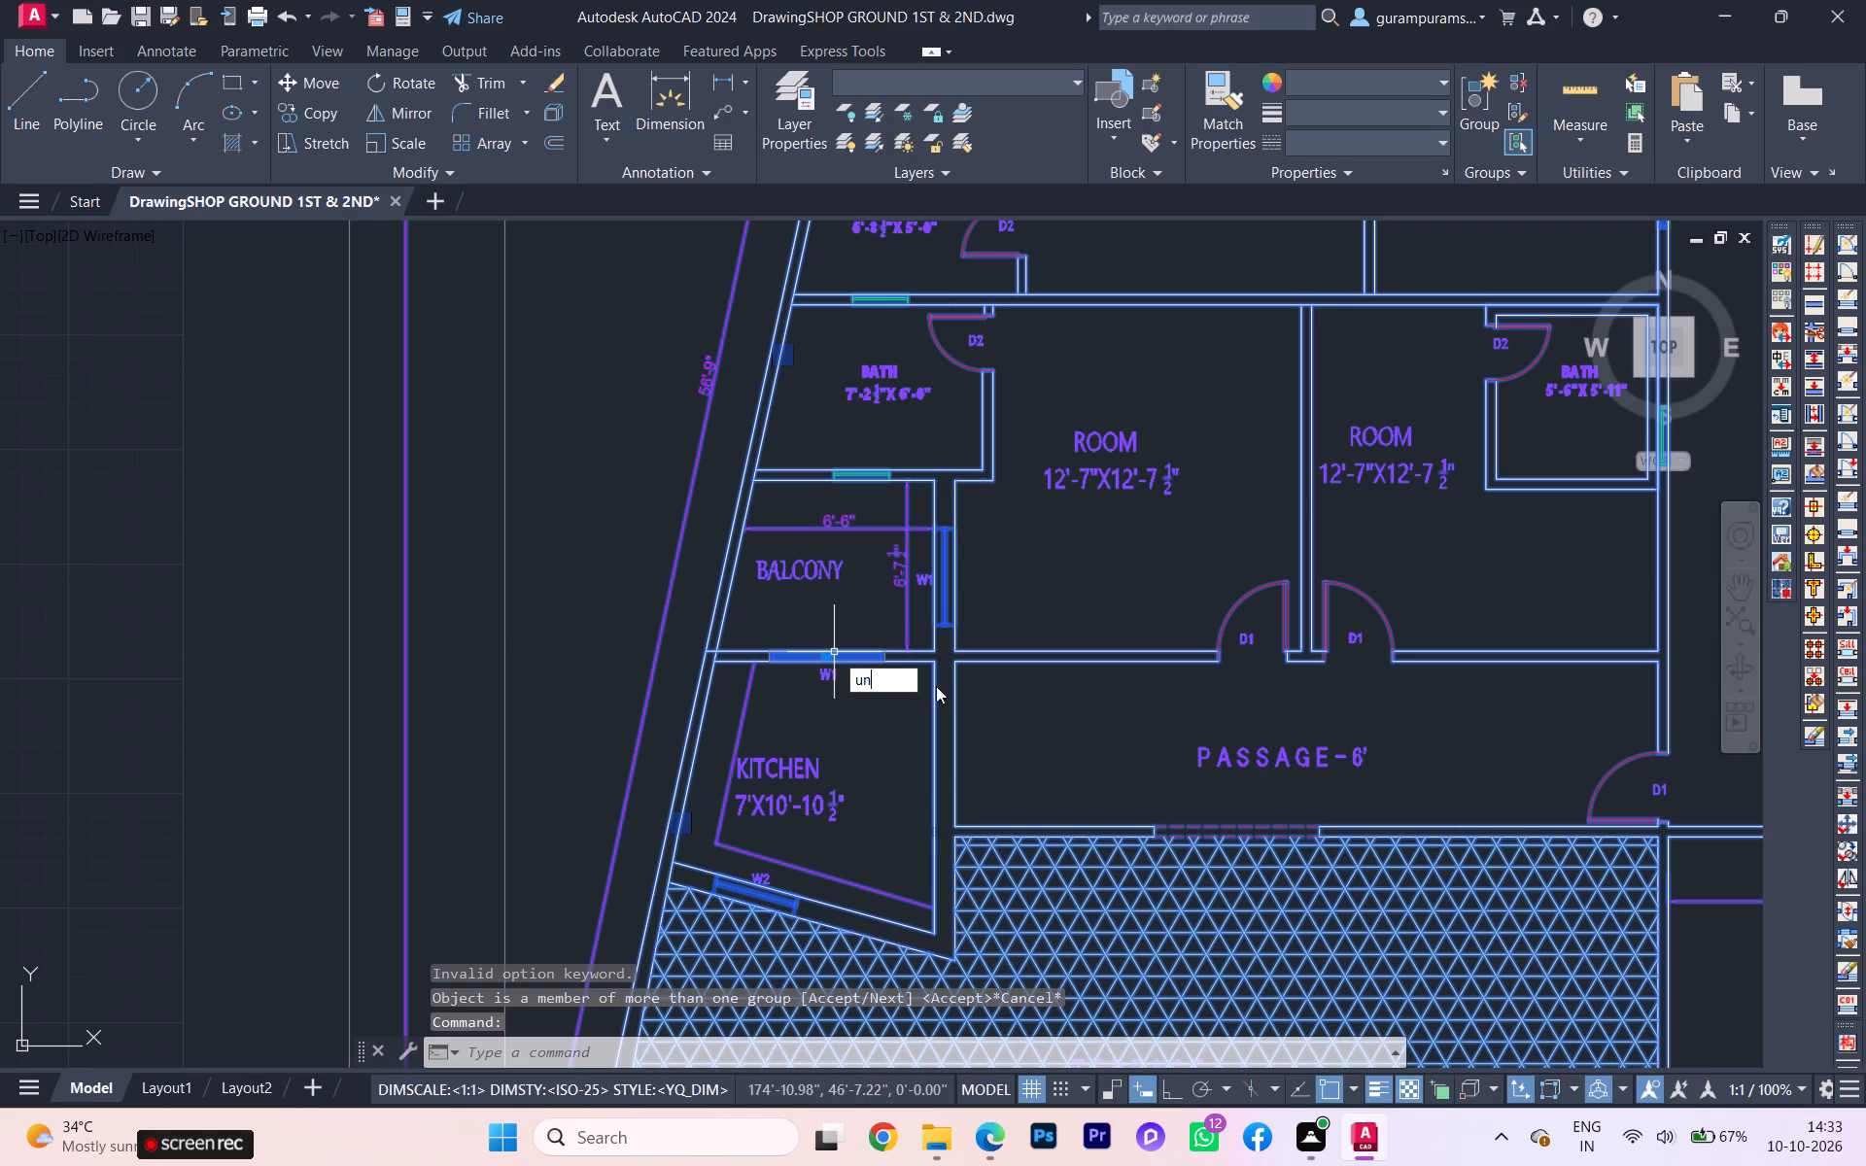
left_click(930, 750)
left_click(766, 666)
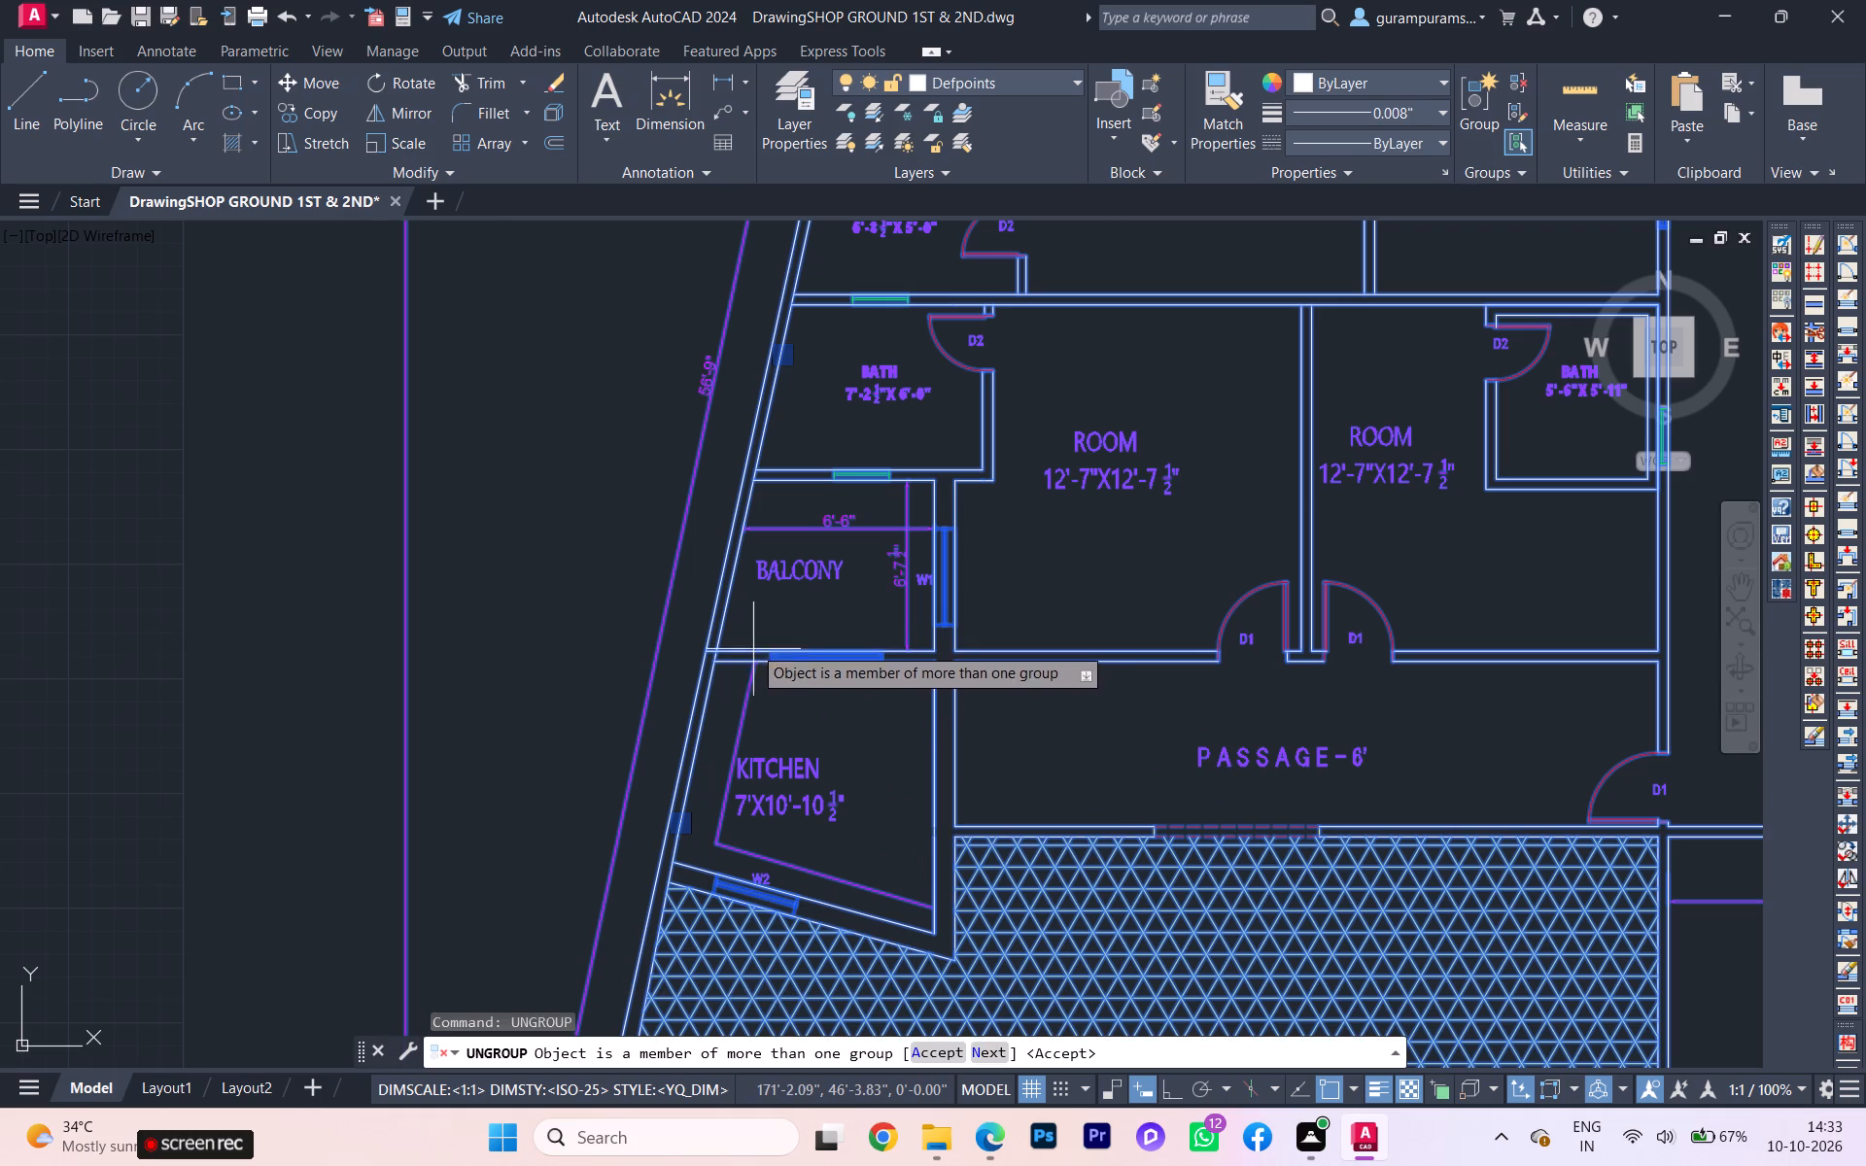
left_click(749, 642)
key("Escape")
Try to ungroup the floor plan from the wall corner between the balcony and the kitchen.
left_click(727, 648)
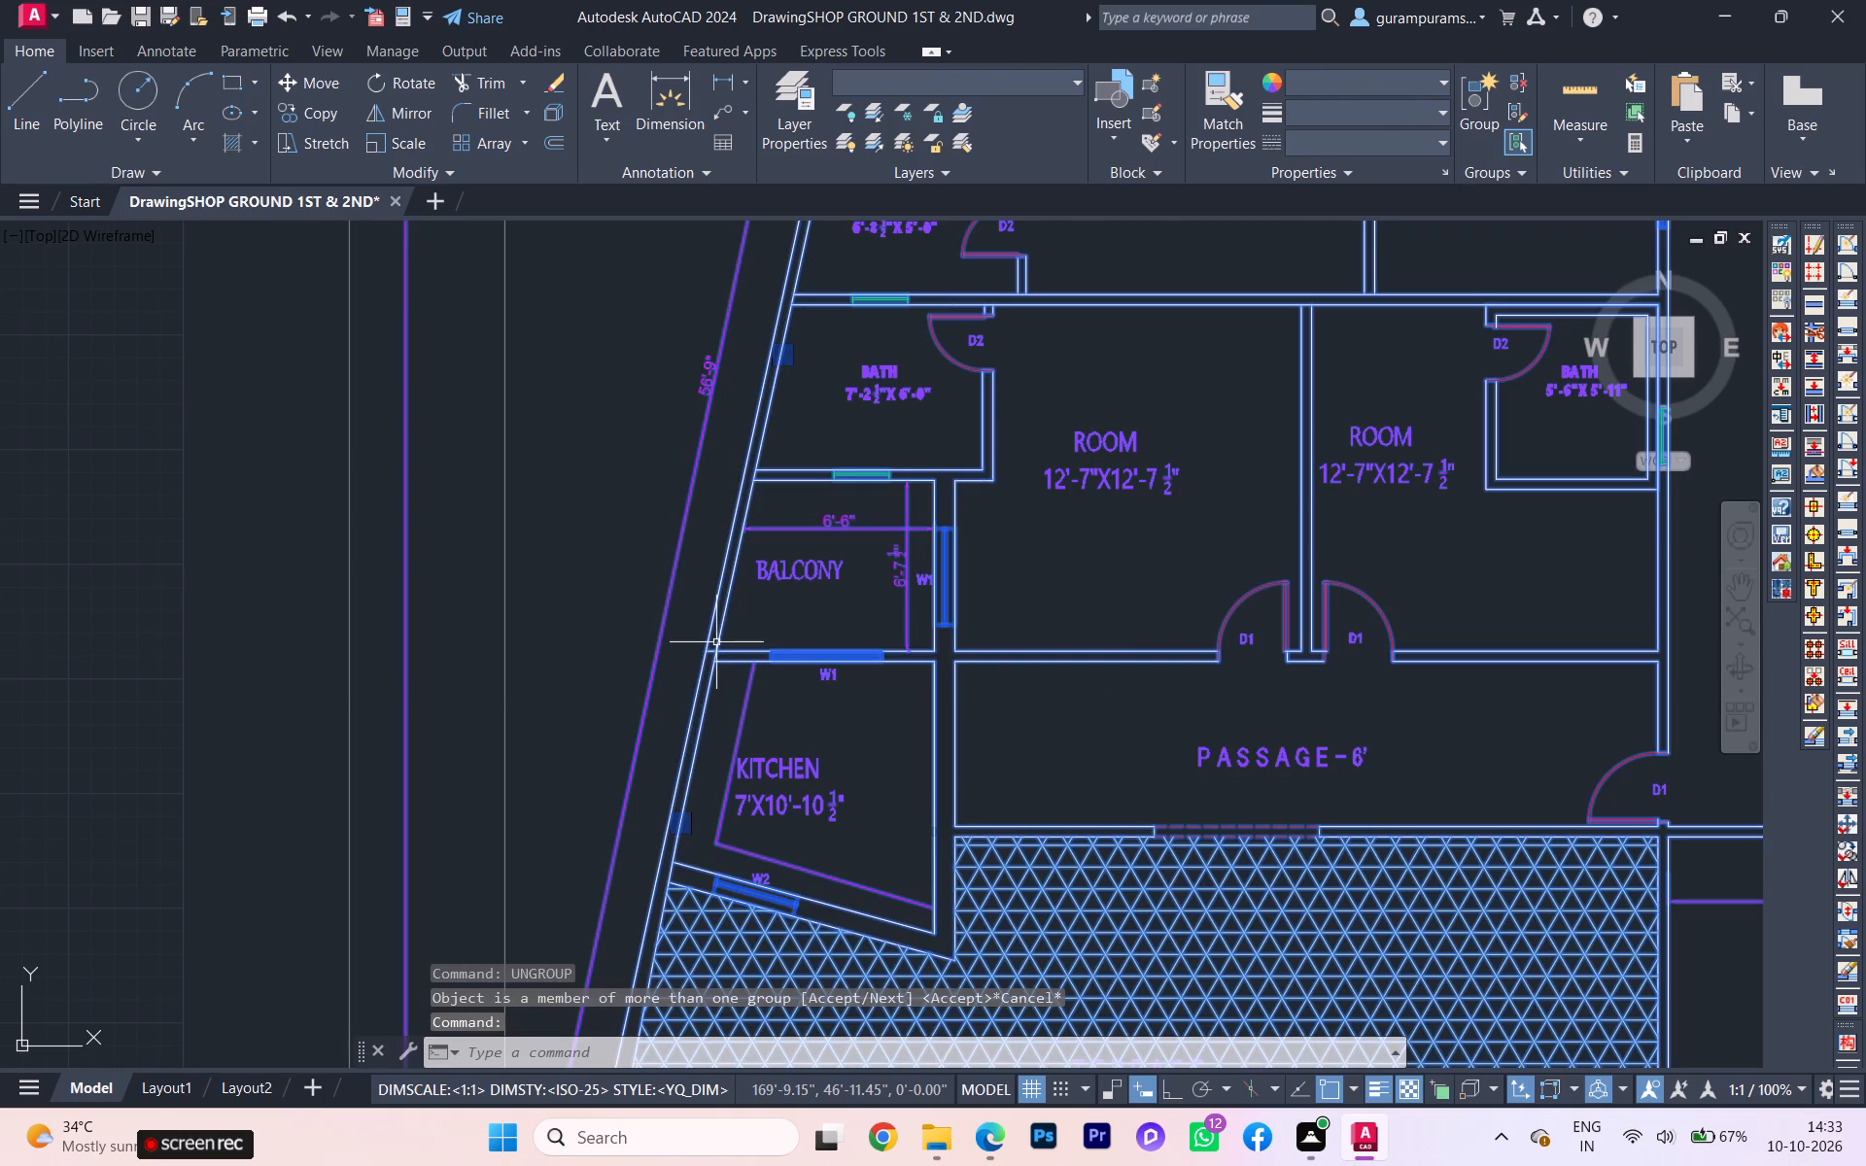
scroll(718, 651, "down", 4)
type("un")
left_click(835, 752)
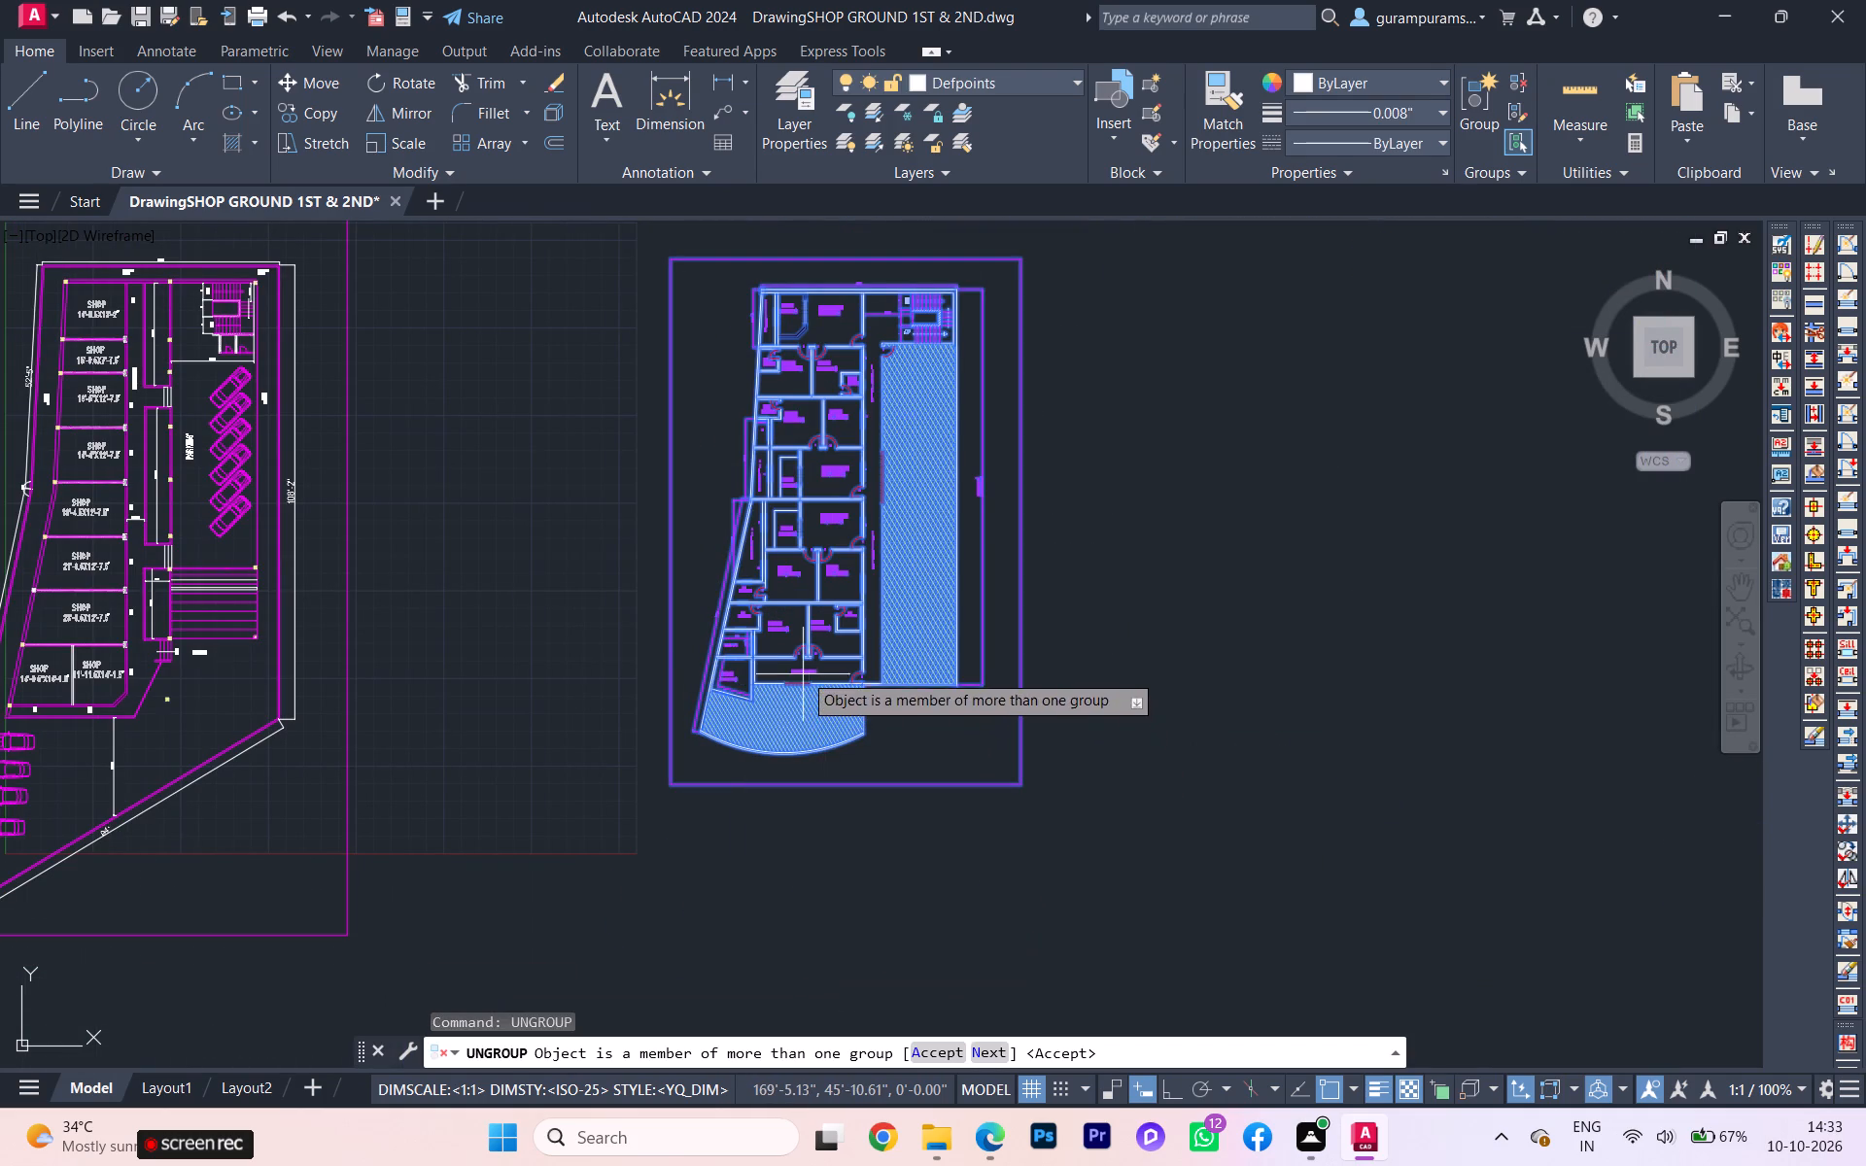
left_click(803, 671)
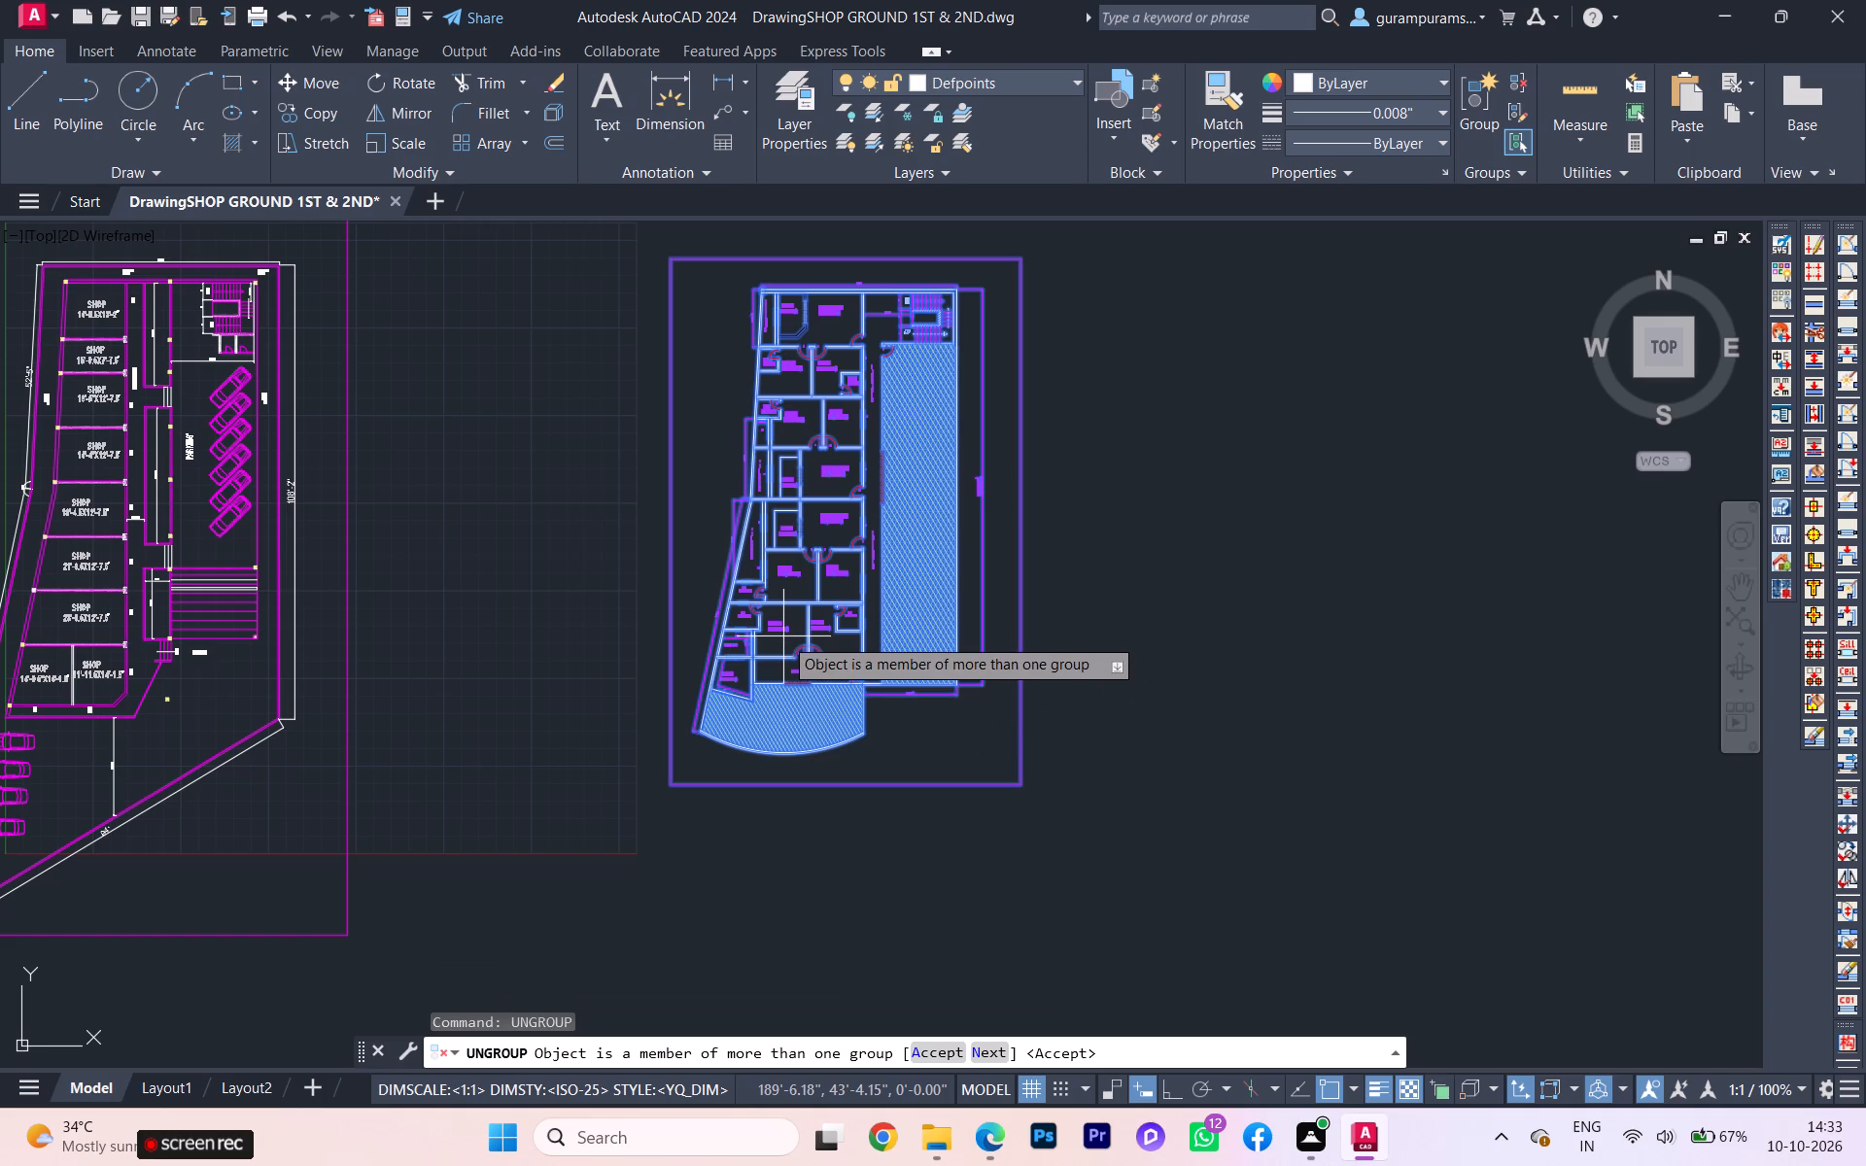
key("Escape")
Ungroup the framed floor plan, accepting the first group offered for the object that belongs to several groups.
left_click(783, 636)
scroll(774, 632, "up", 2)
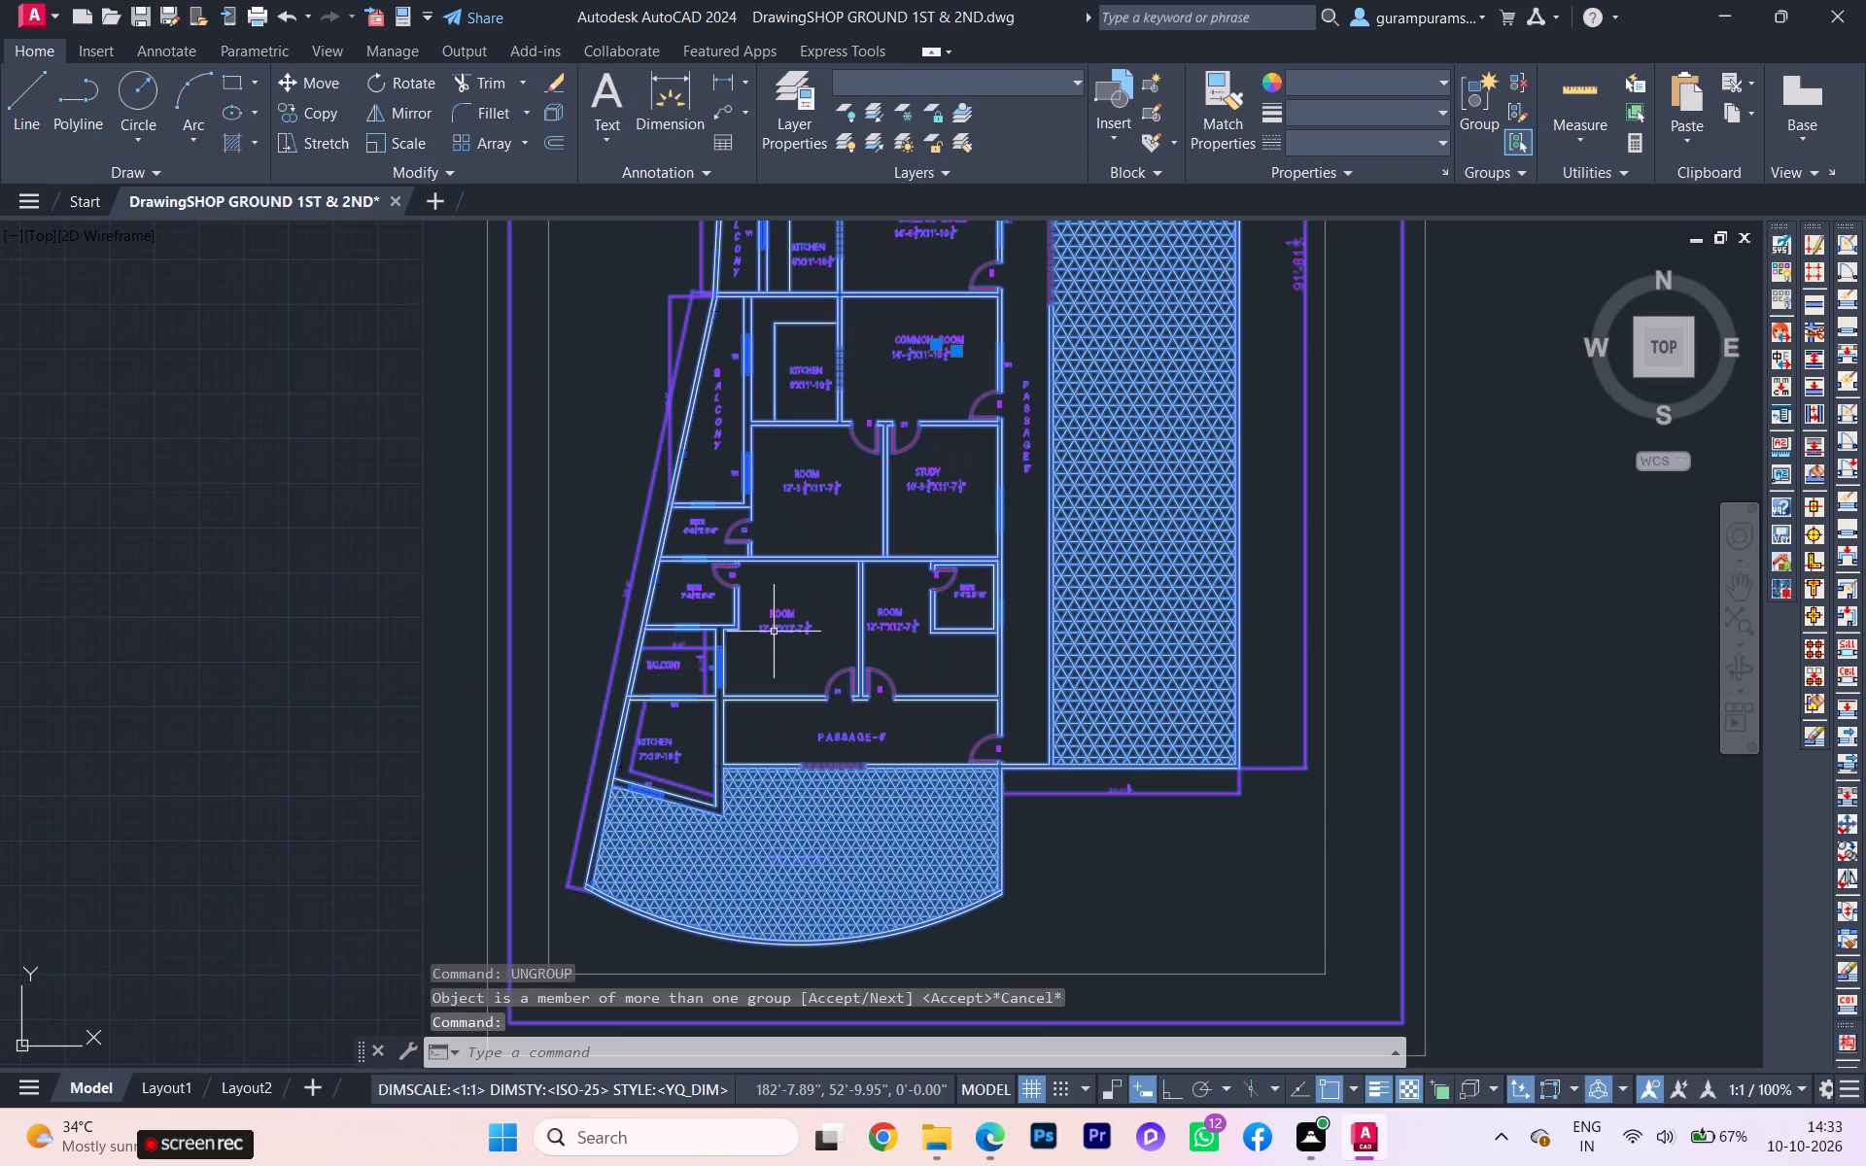
key("u")
key("n")
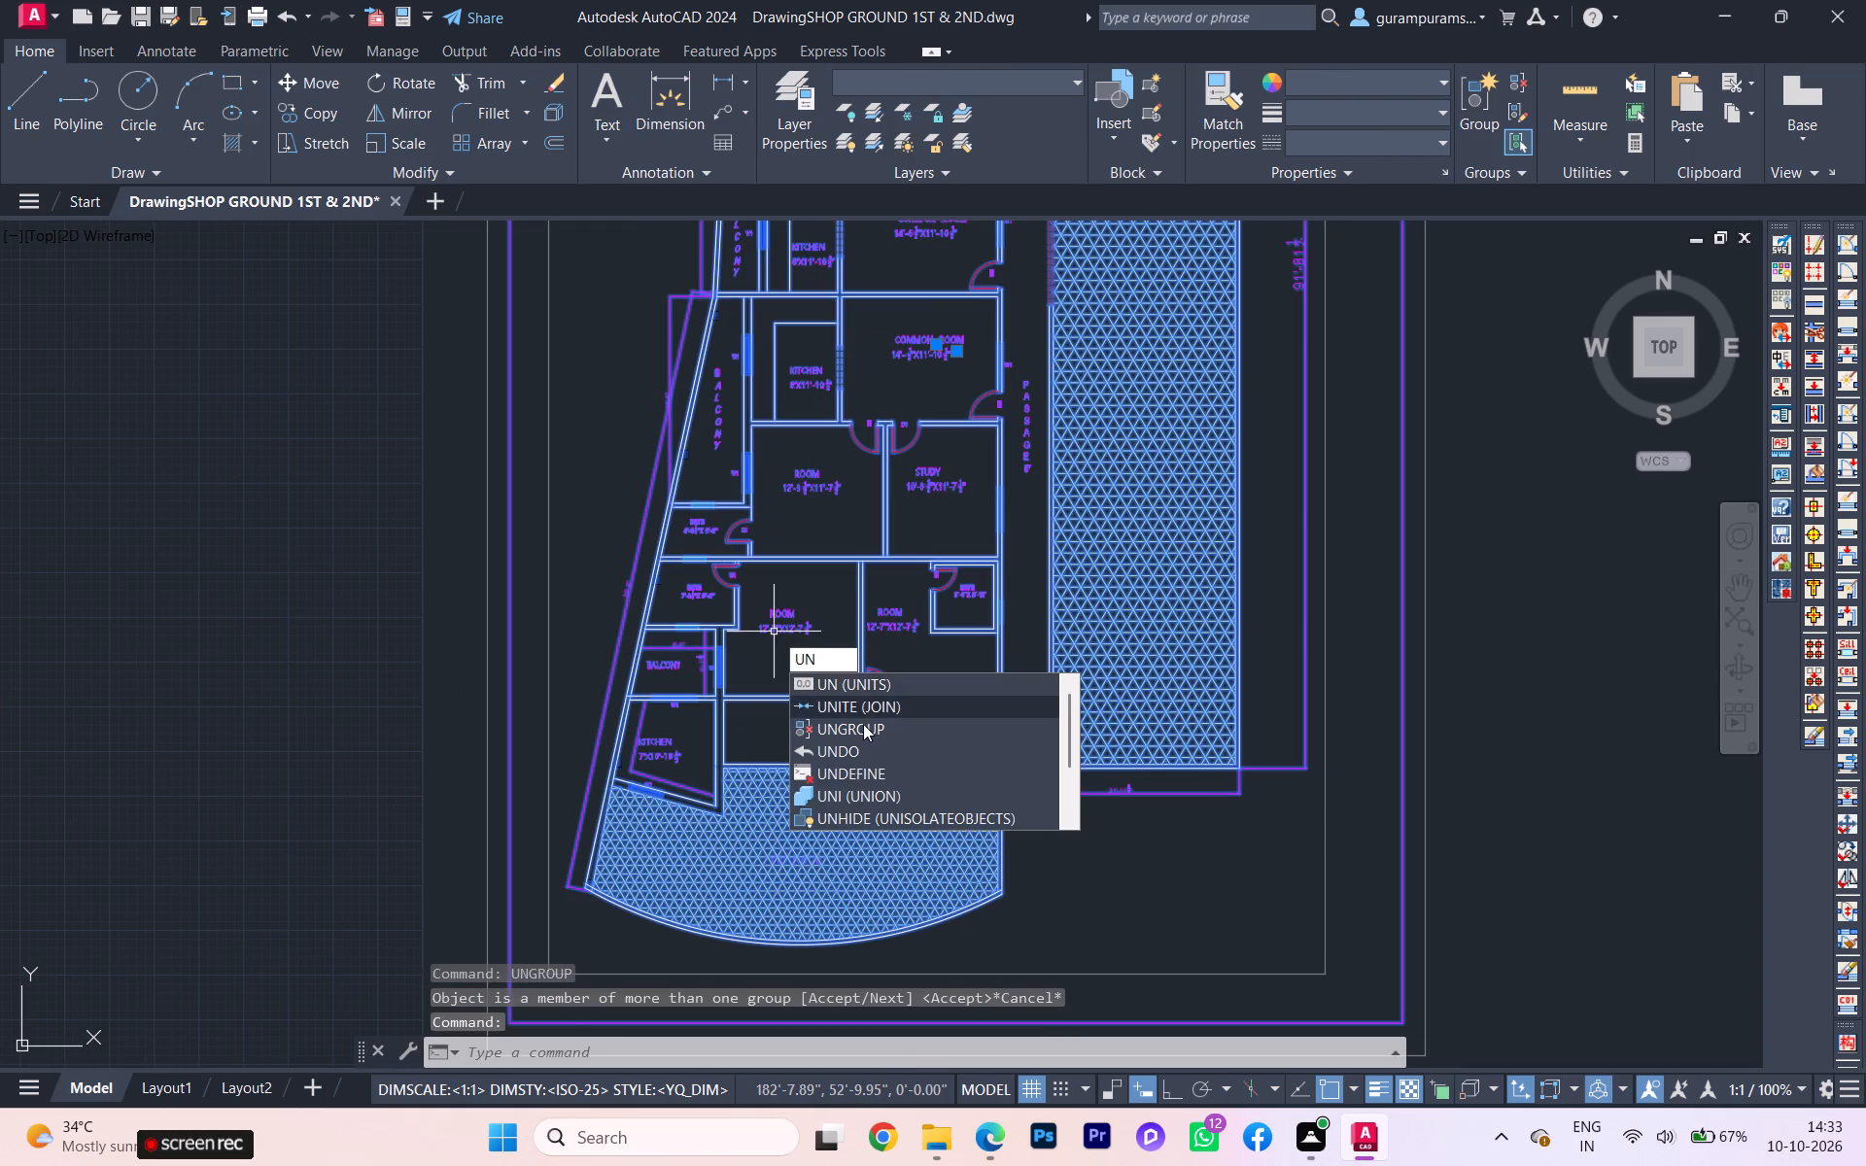
left_click(864, 726)
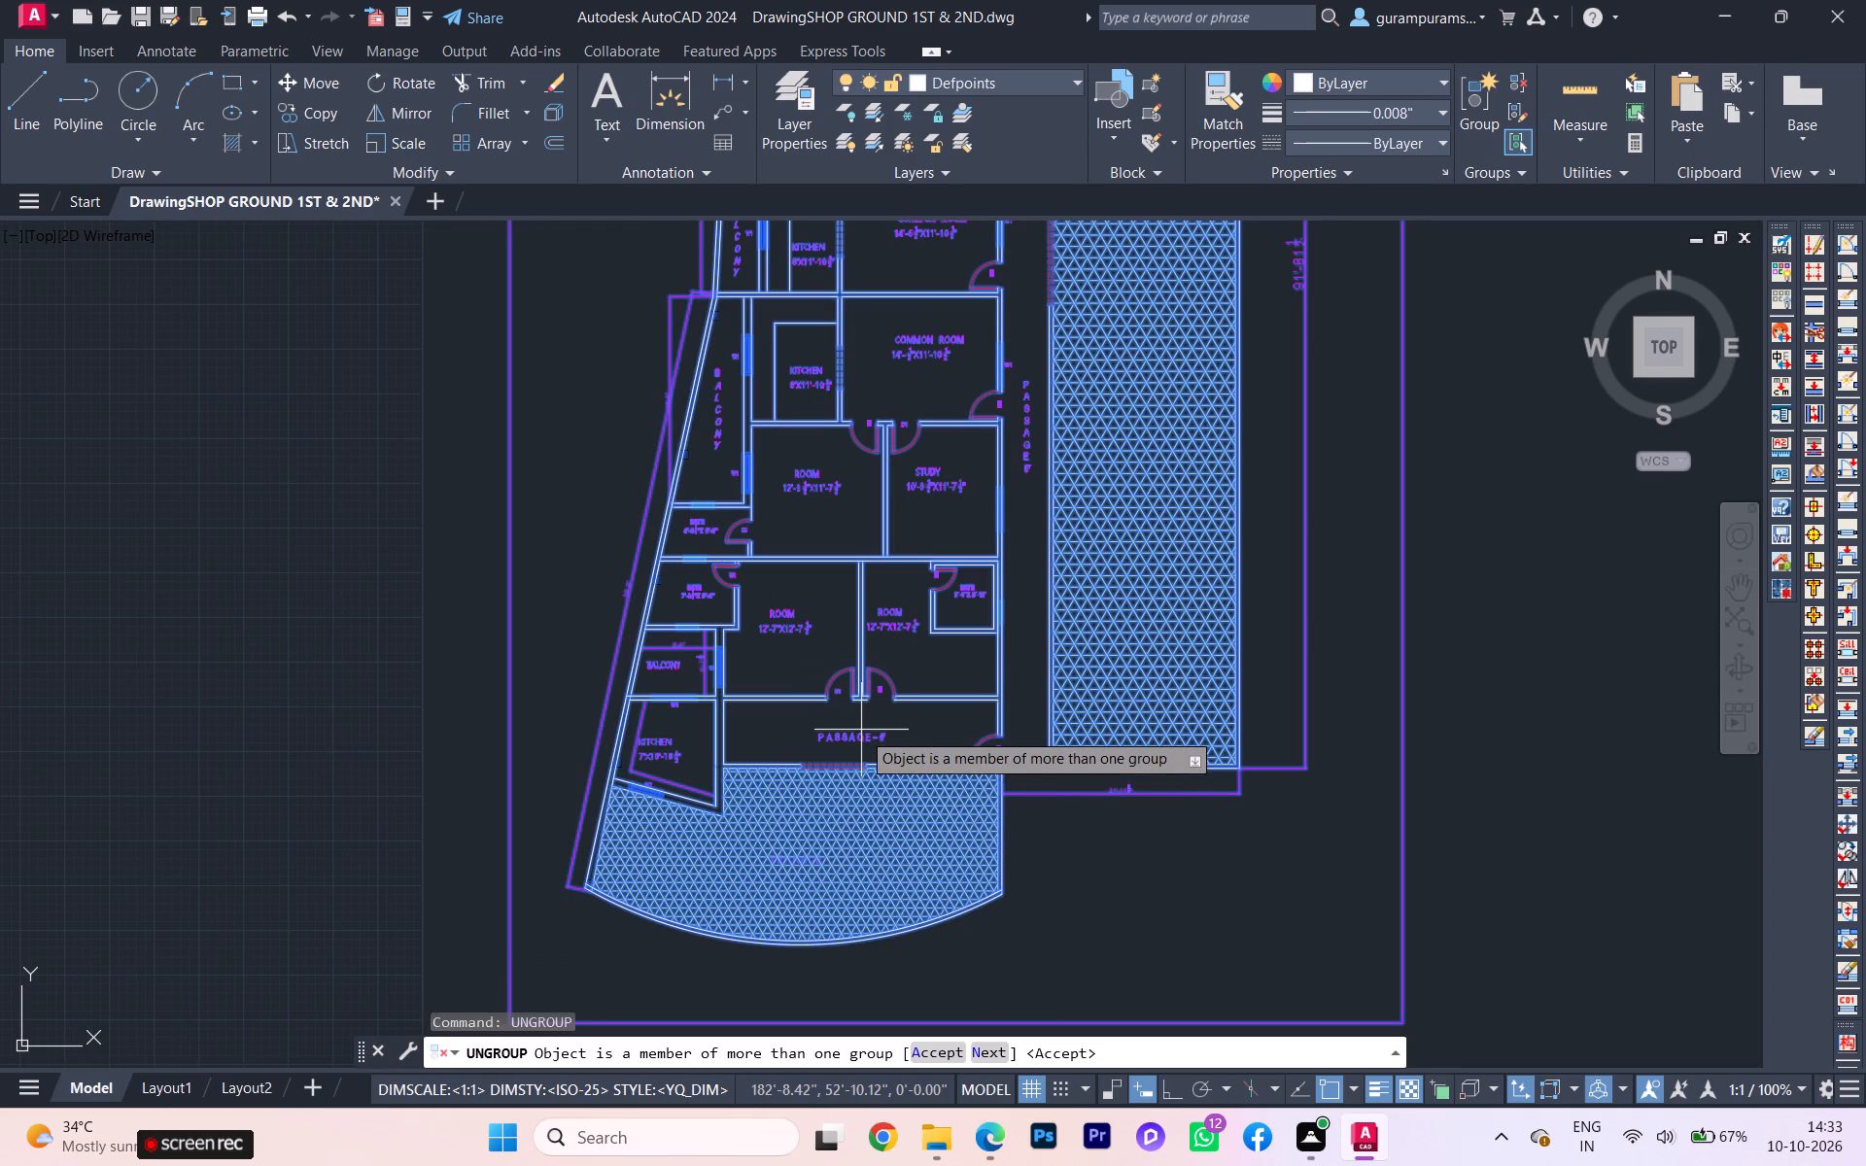
left_click(940, 1061)
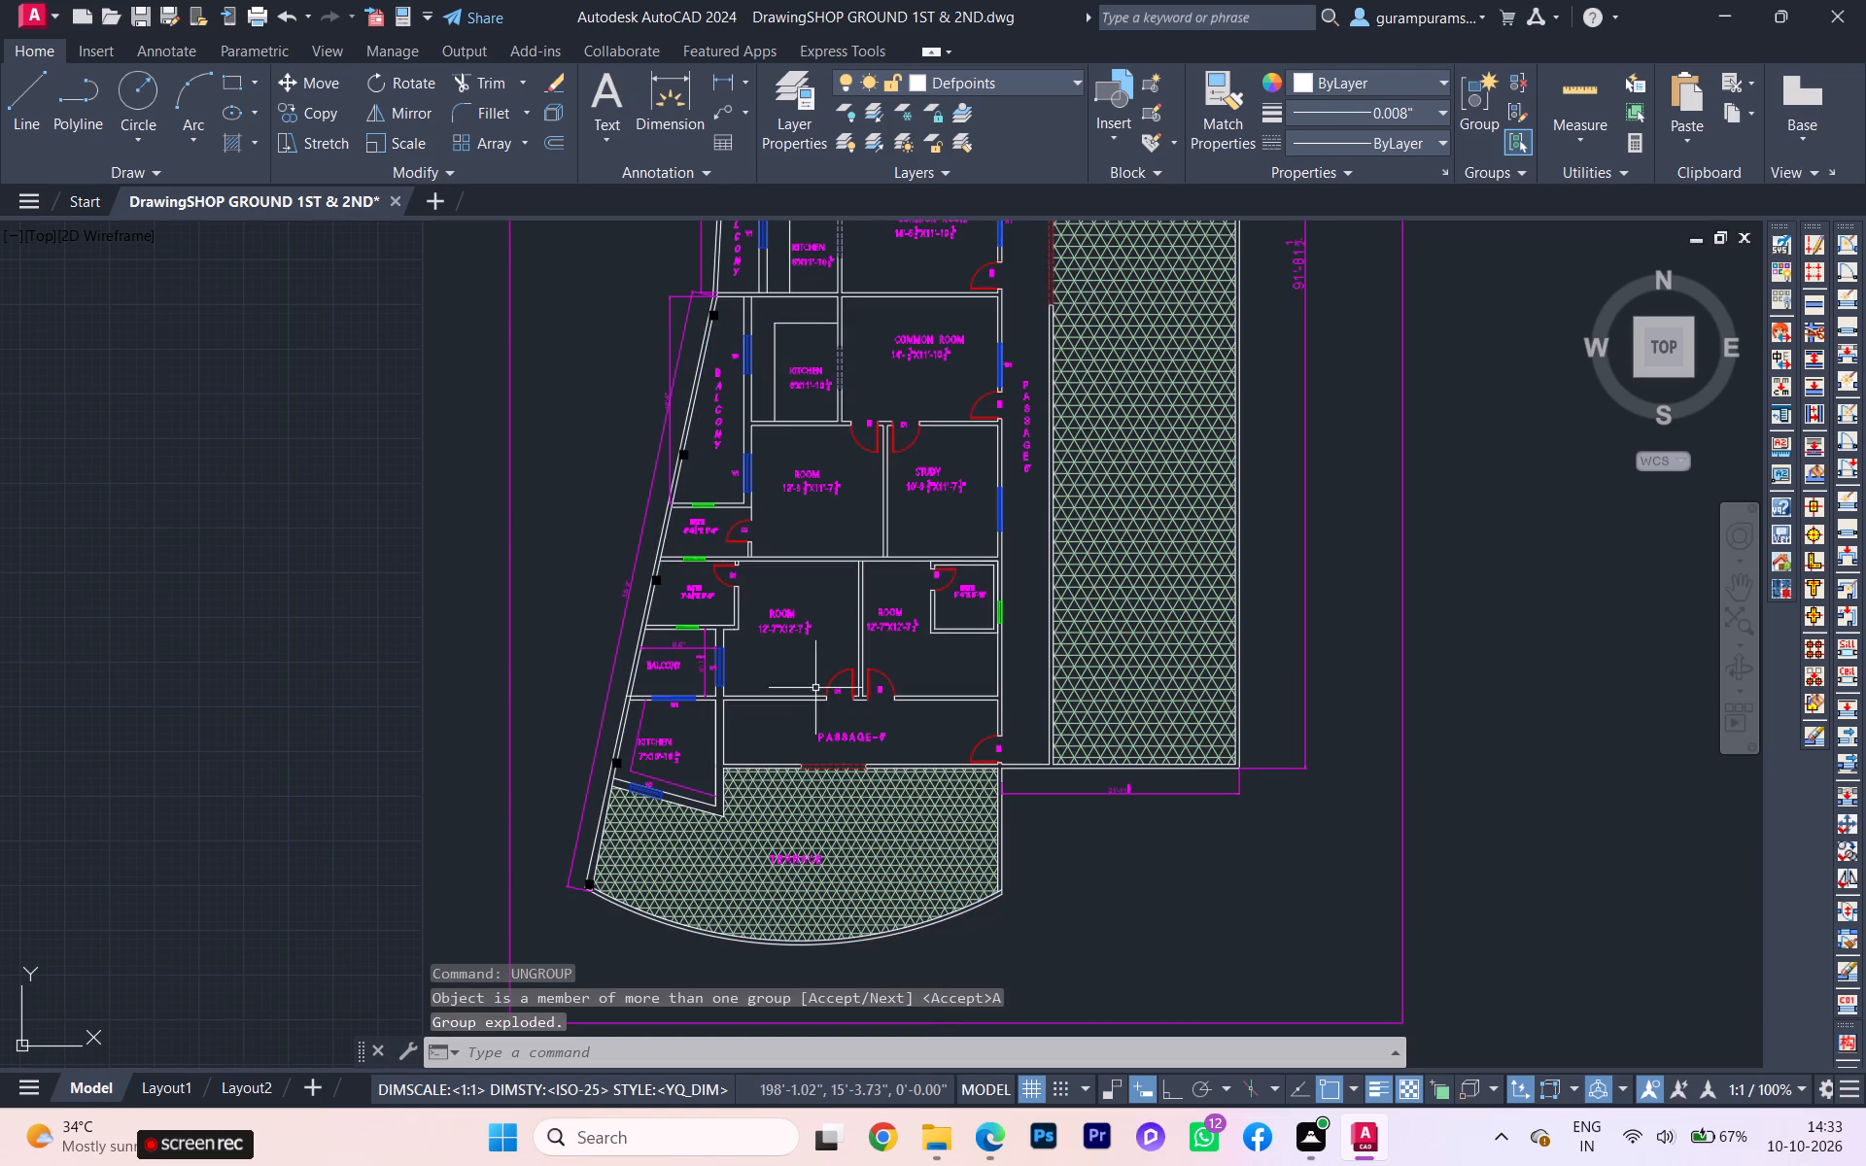
Ungroup the floor plan's remaining inner group, picking it from the wall above the passage.
left_click(799, 696)
scroll(794, 697, "down", 1)
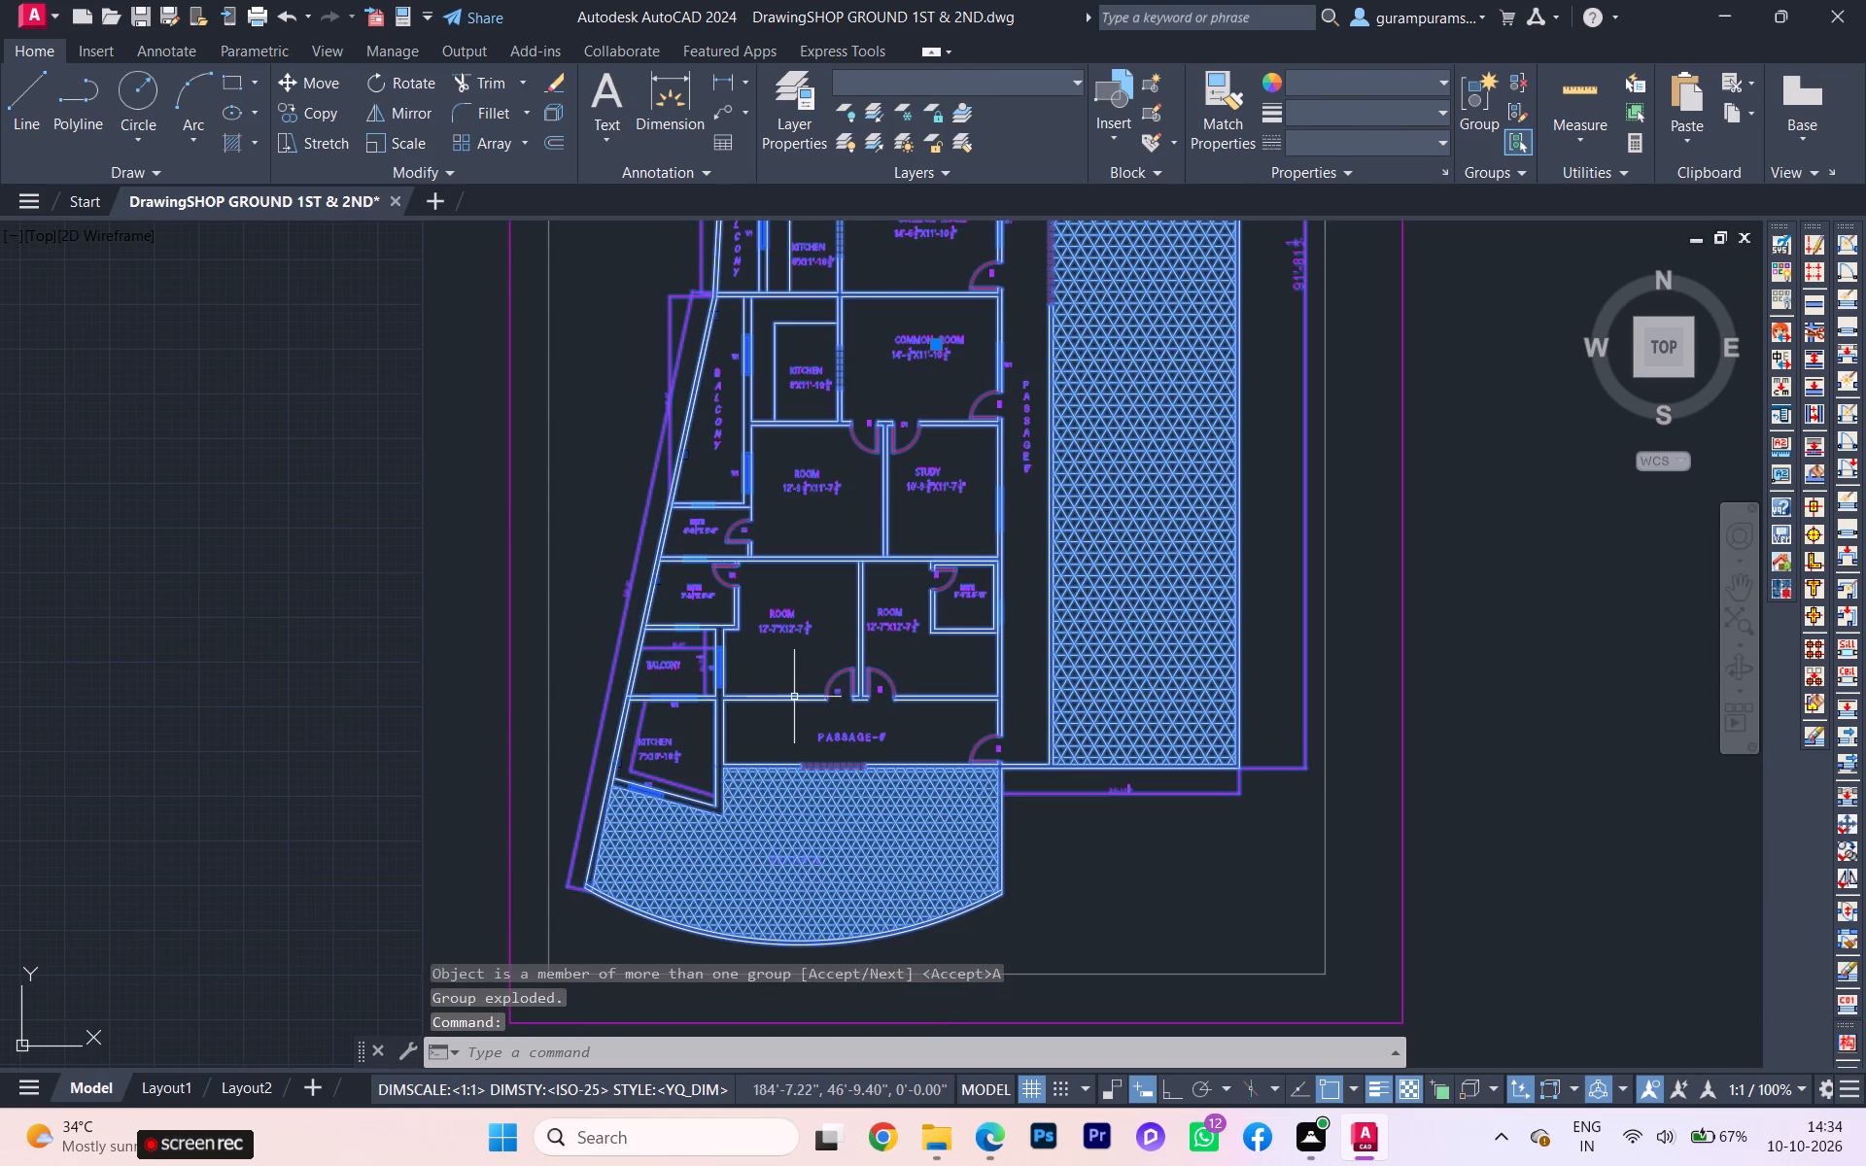
scroll(791, 702, "down", 1)
key("u")
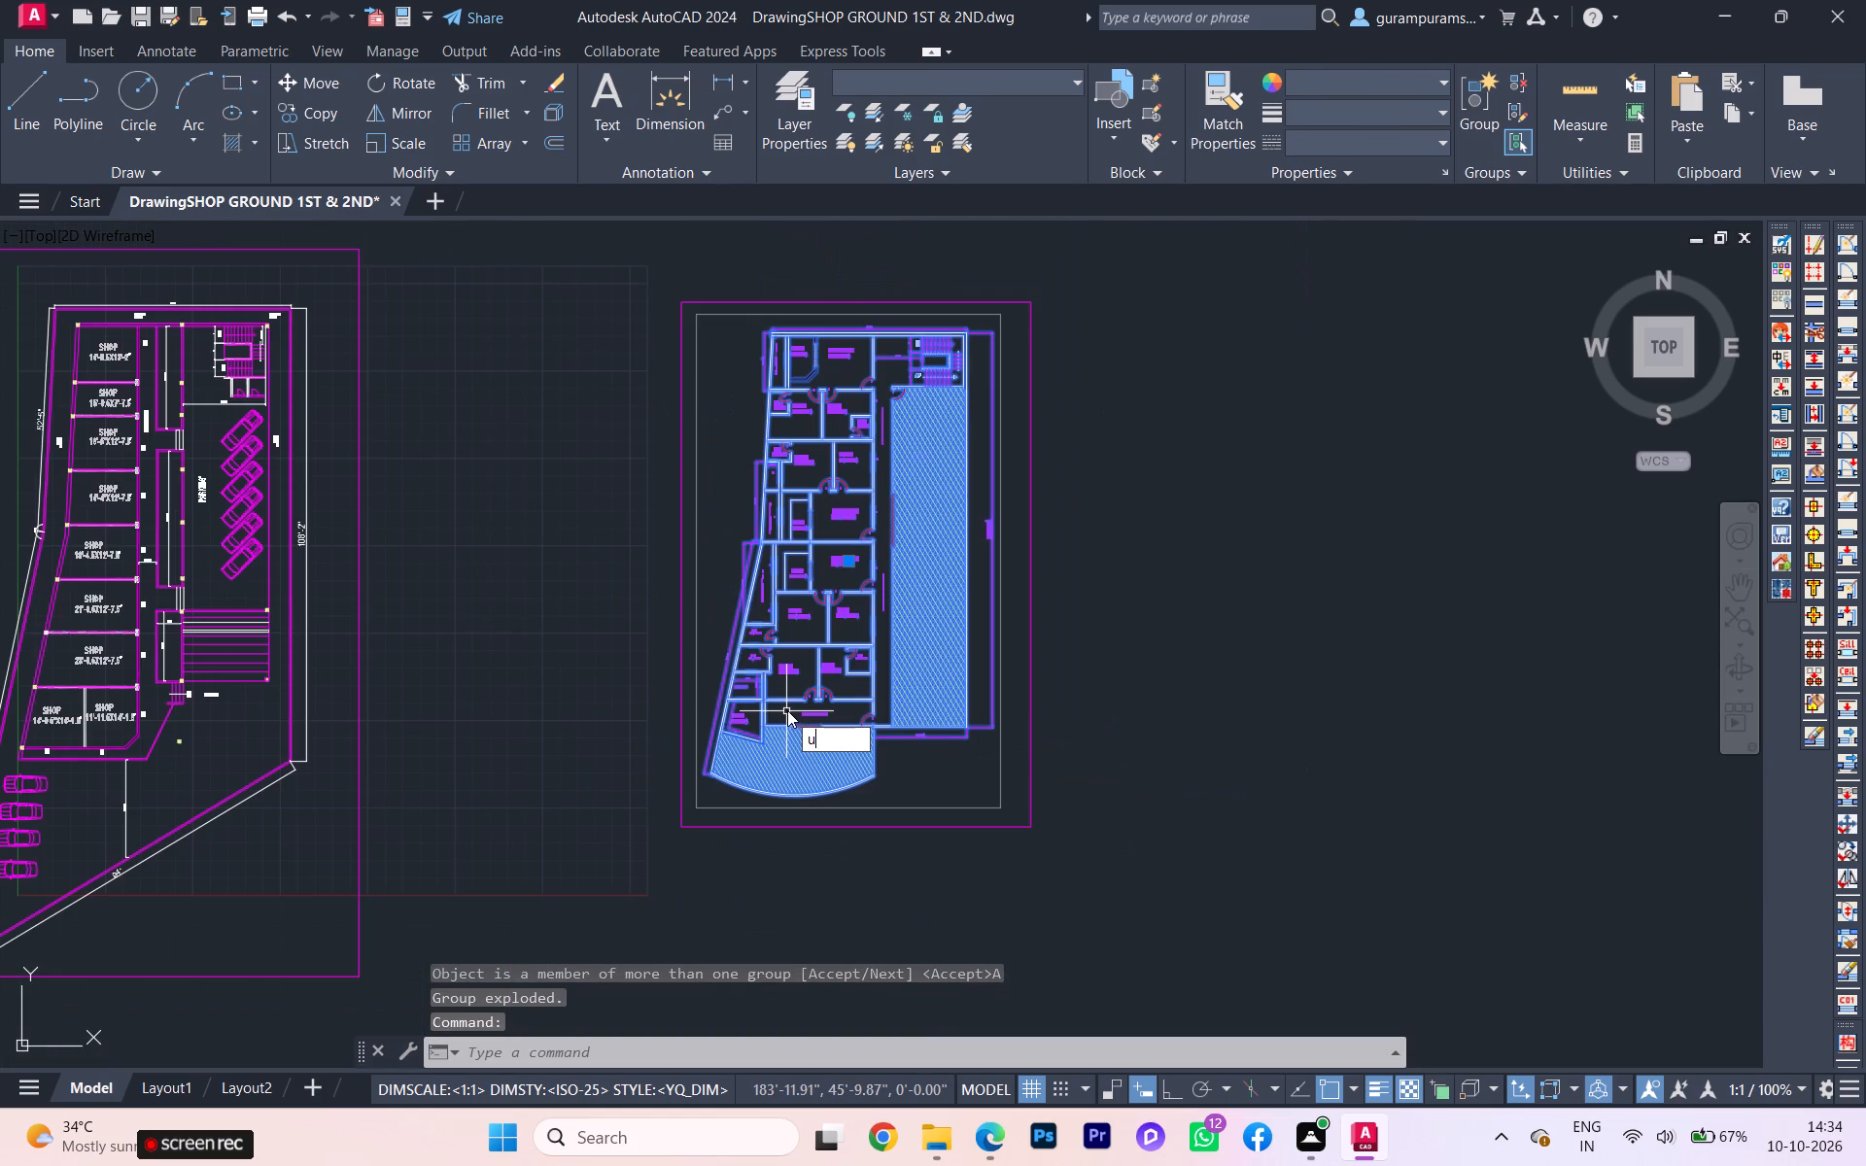
left_click(889, 811)
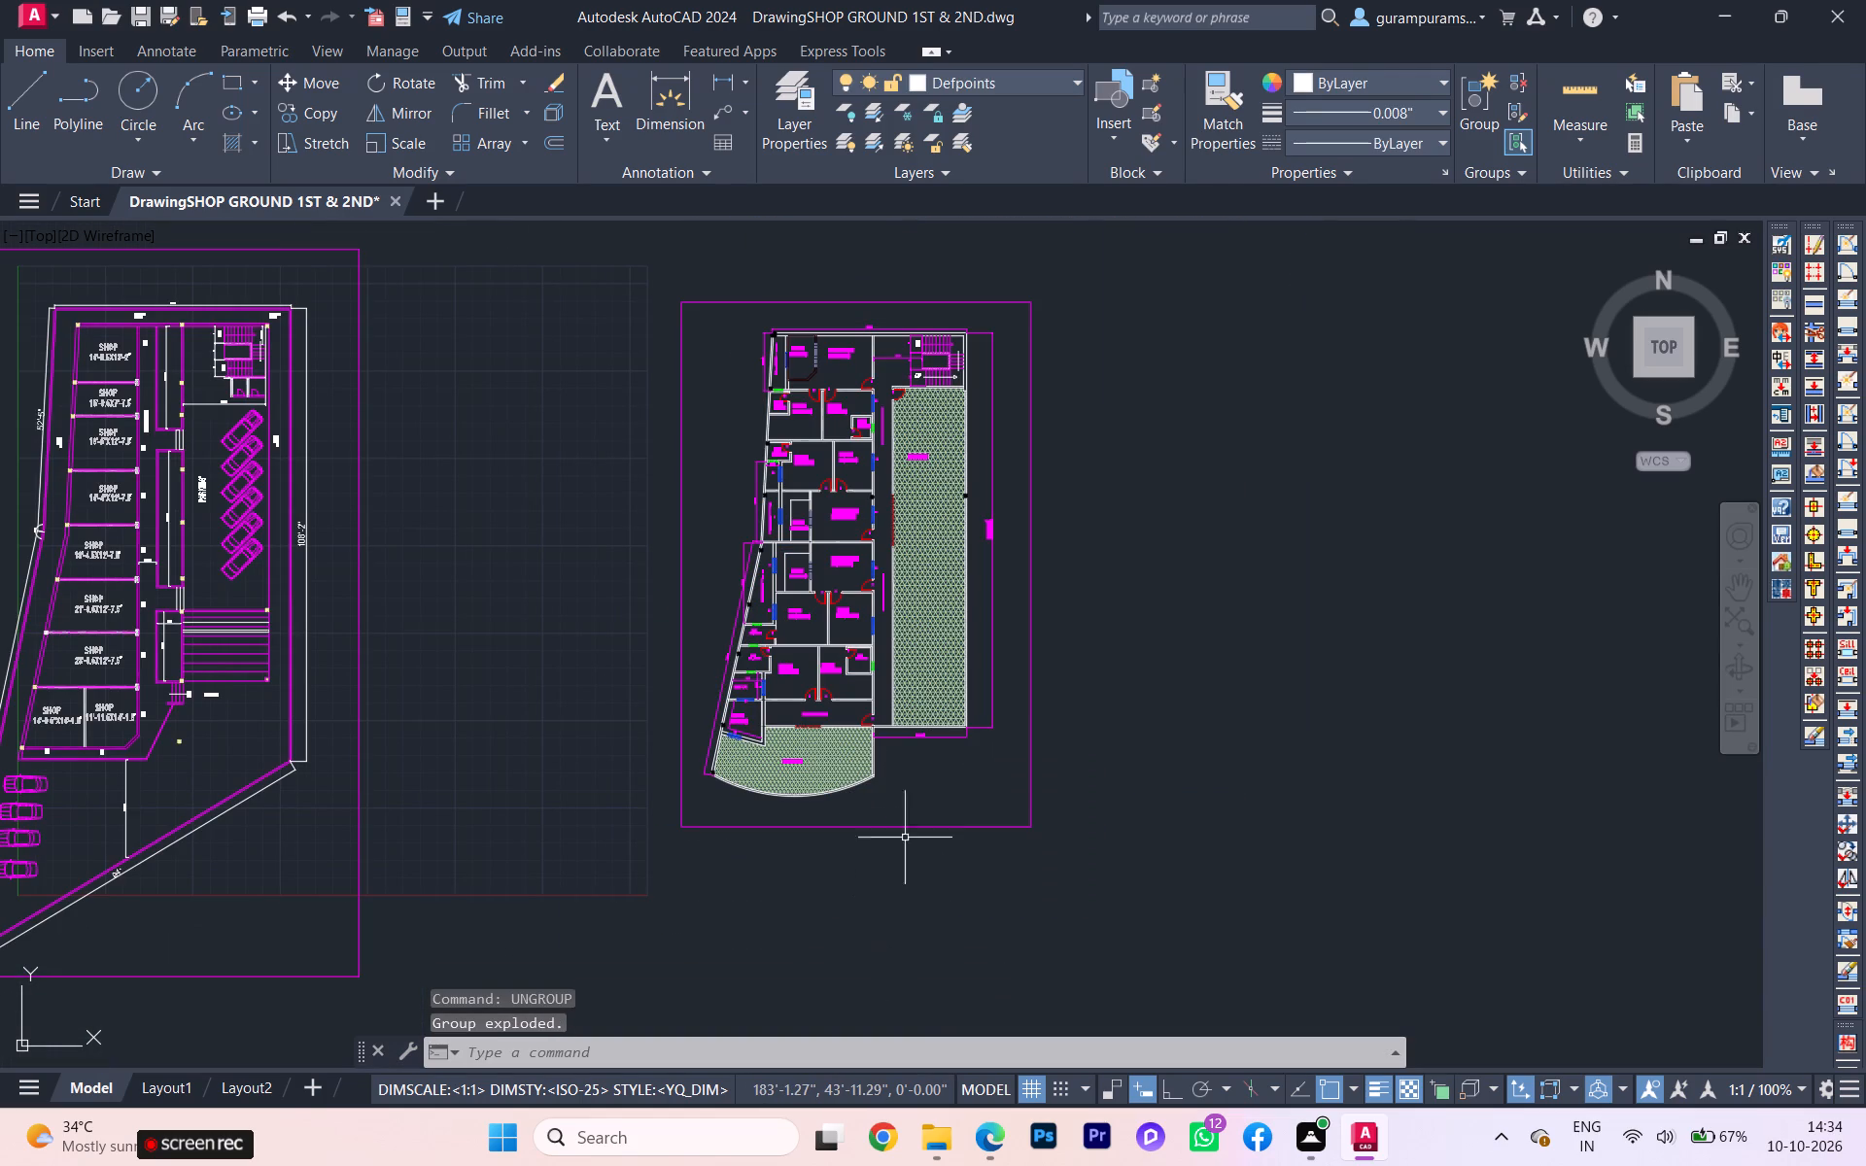
left_click(837, 735)
key("Escape")
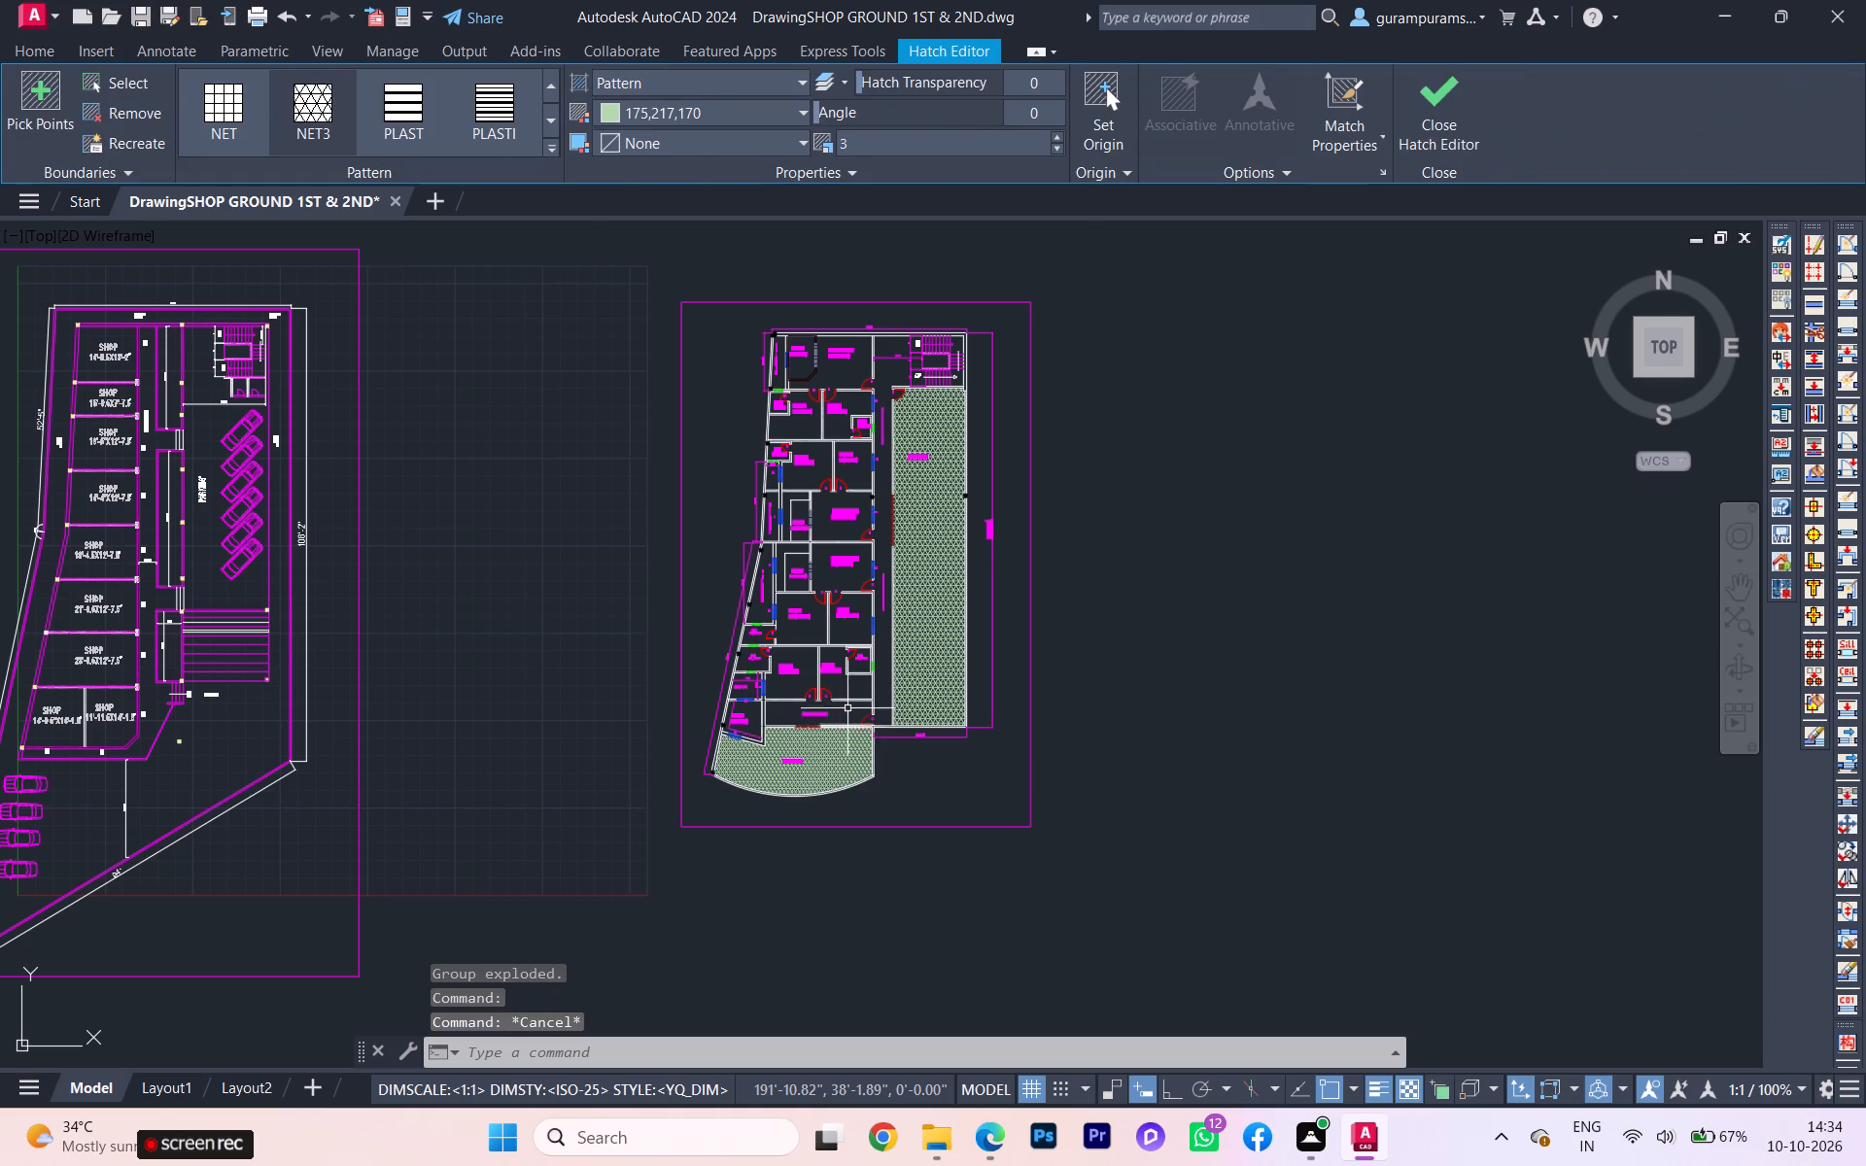
Set the WALLS layer colour to white, index colour 7.
scroll(832, 618, "up", 3)
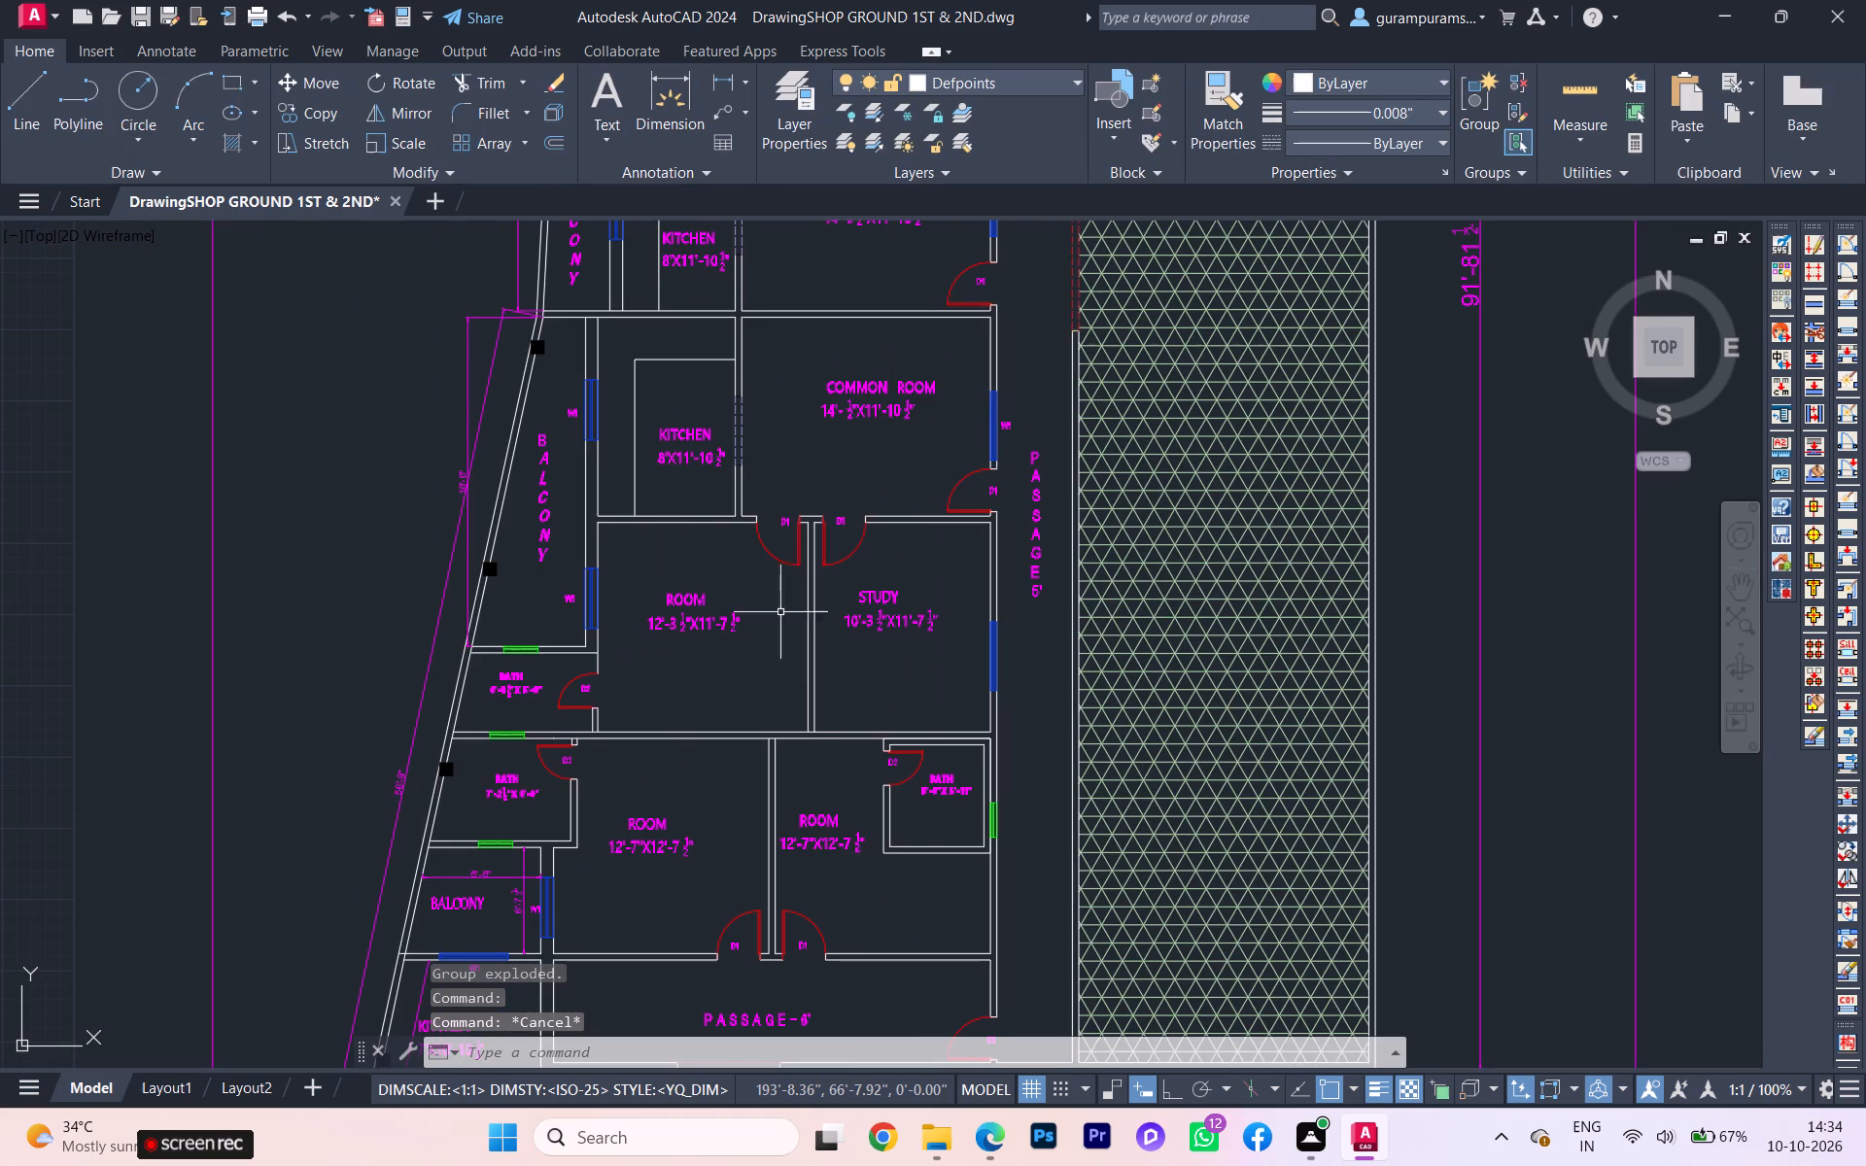
scroll(698, 526, "down", 1)
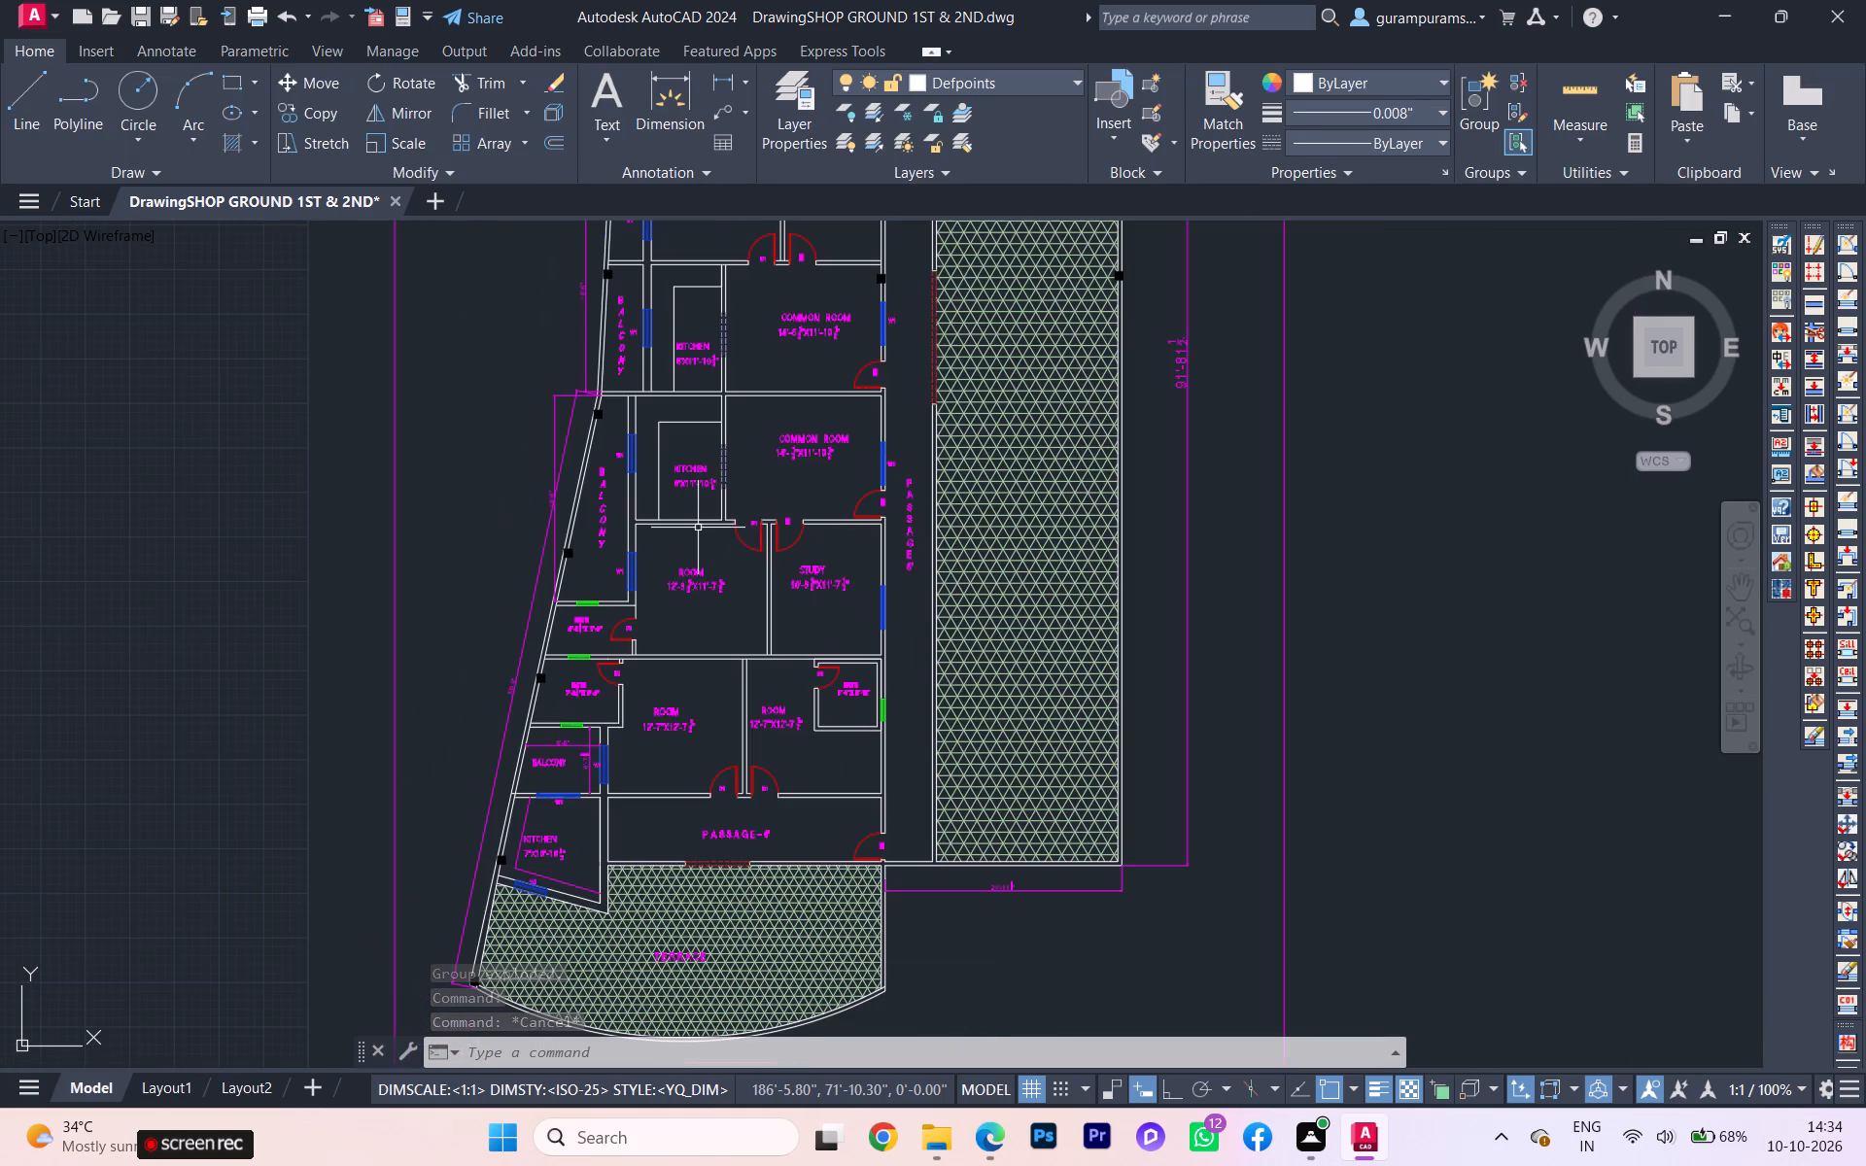
left_click(1062, 79)
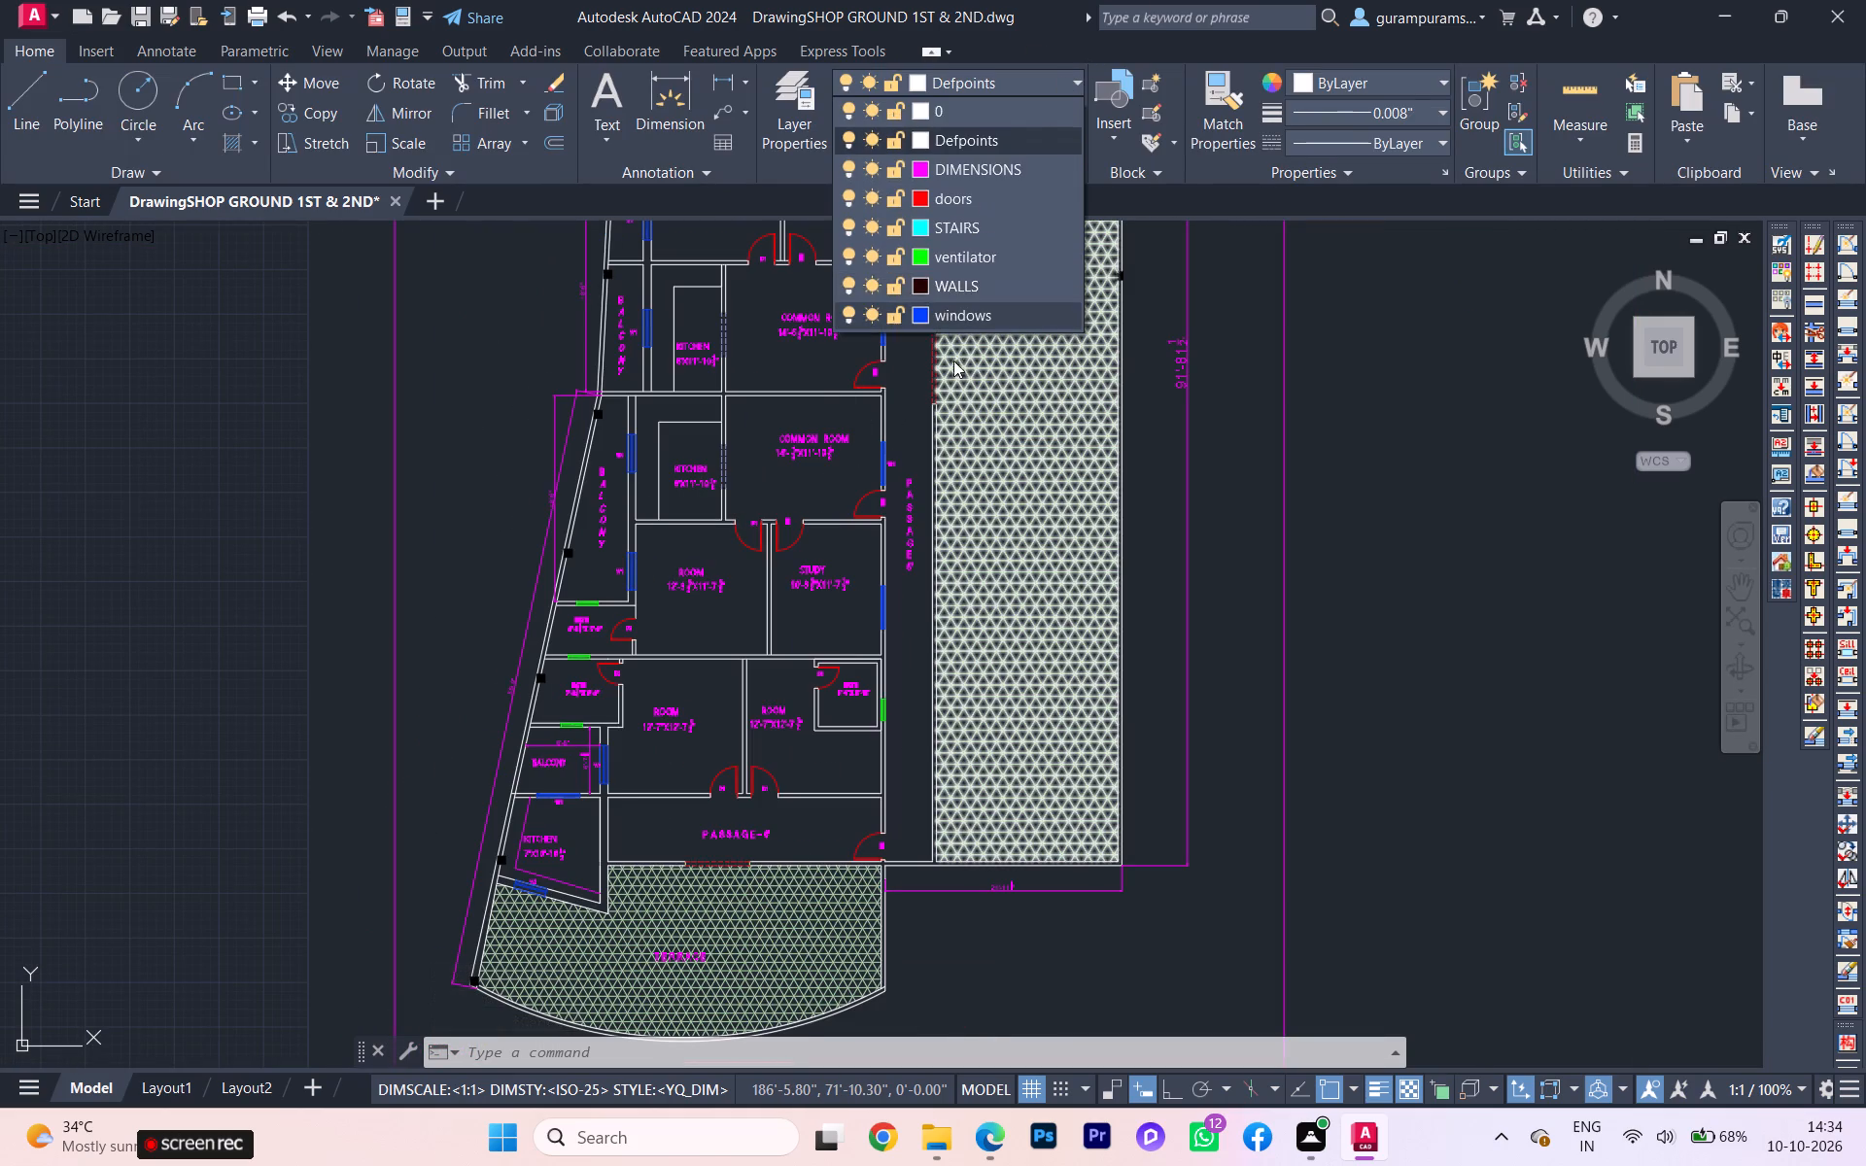
left_click(922, 286)
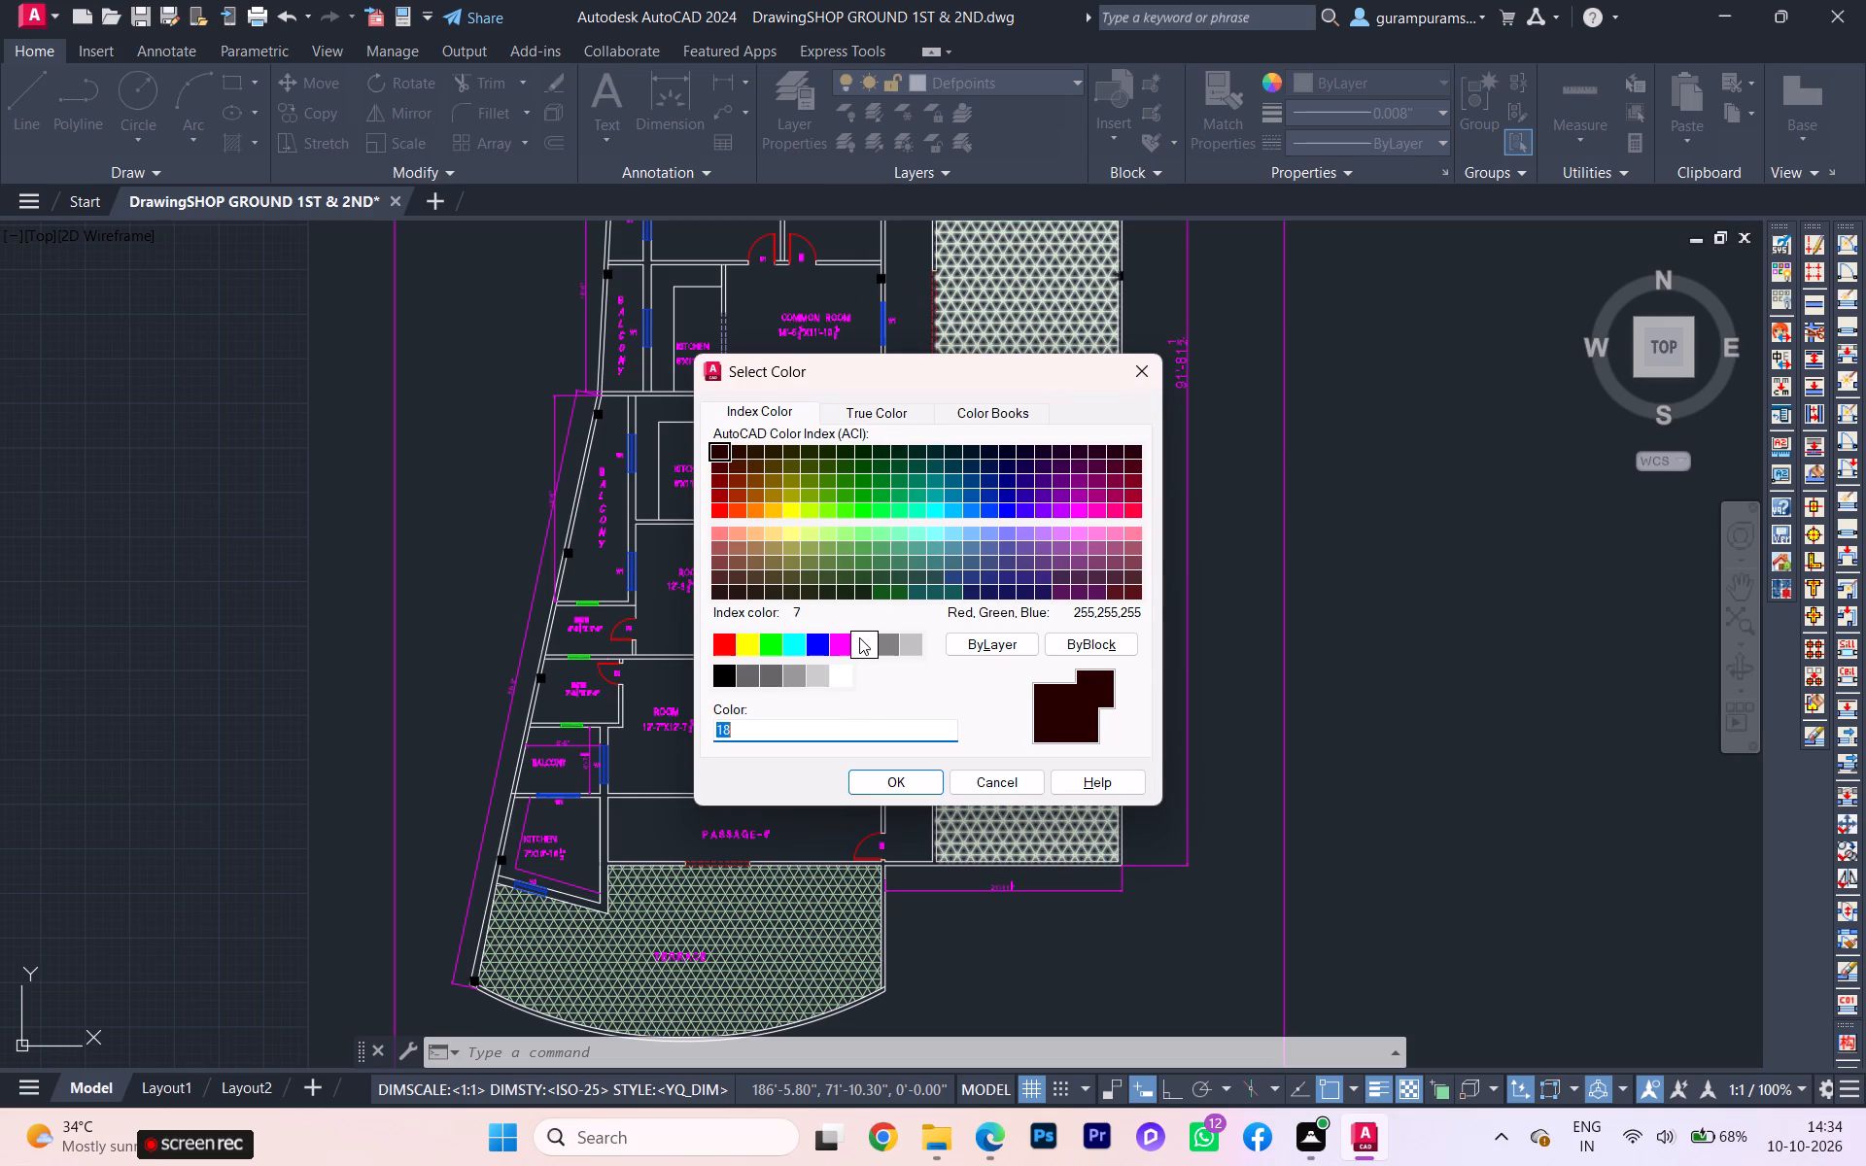
left_click(859, 637)
left_click(917, 774)
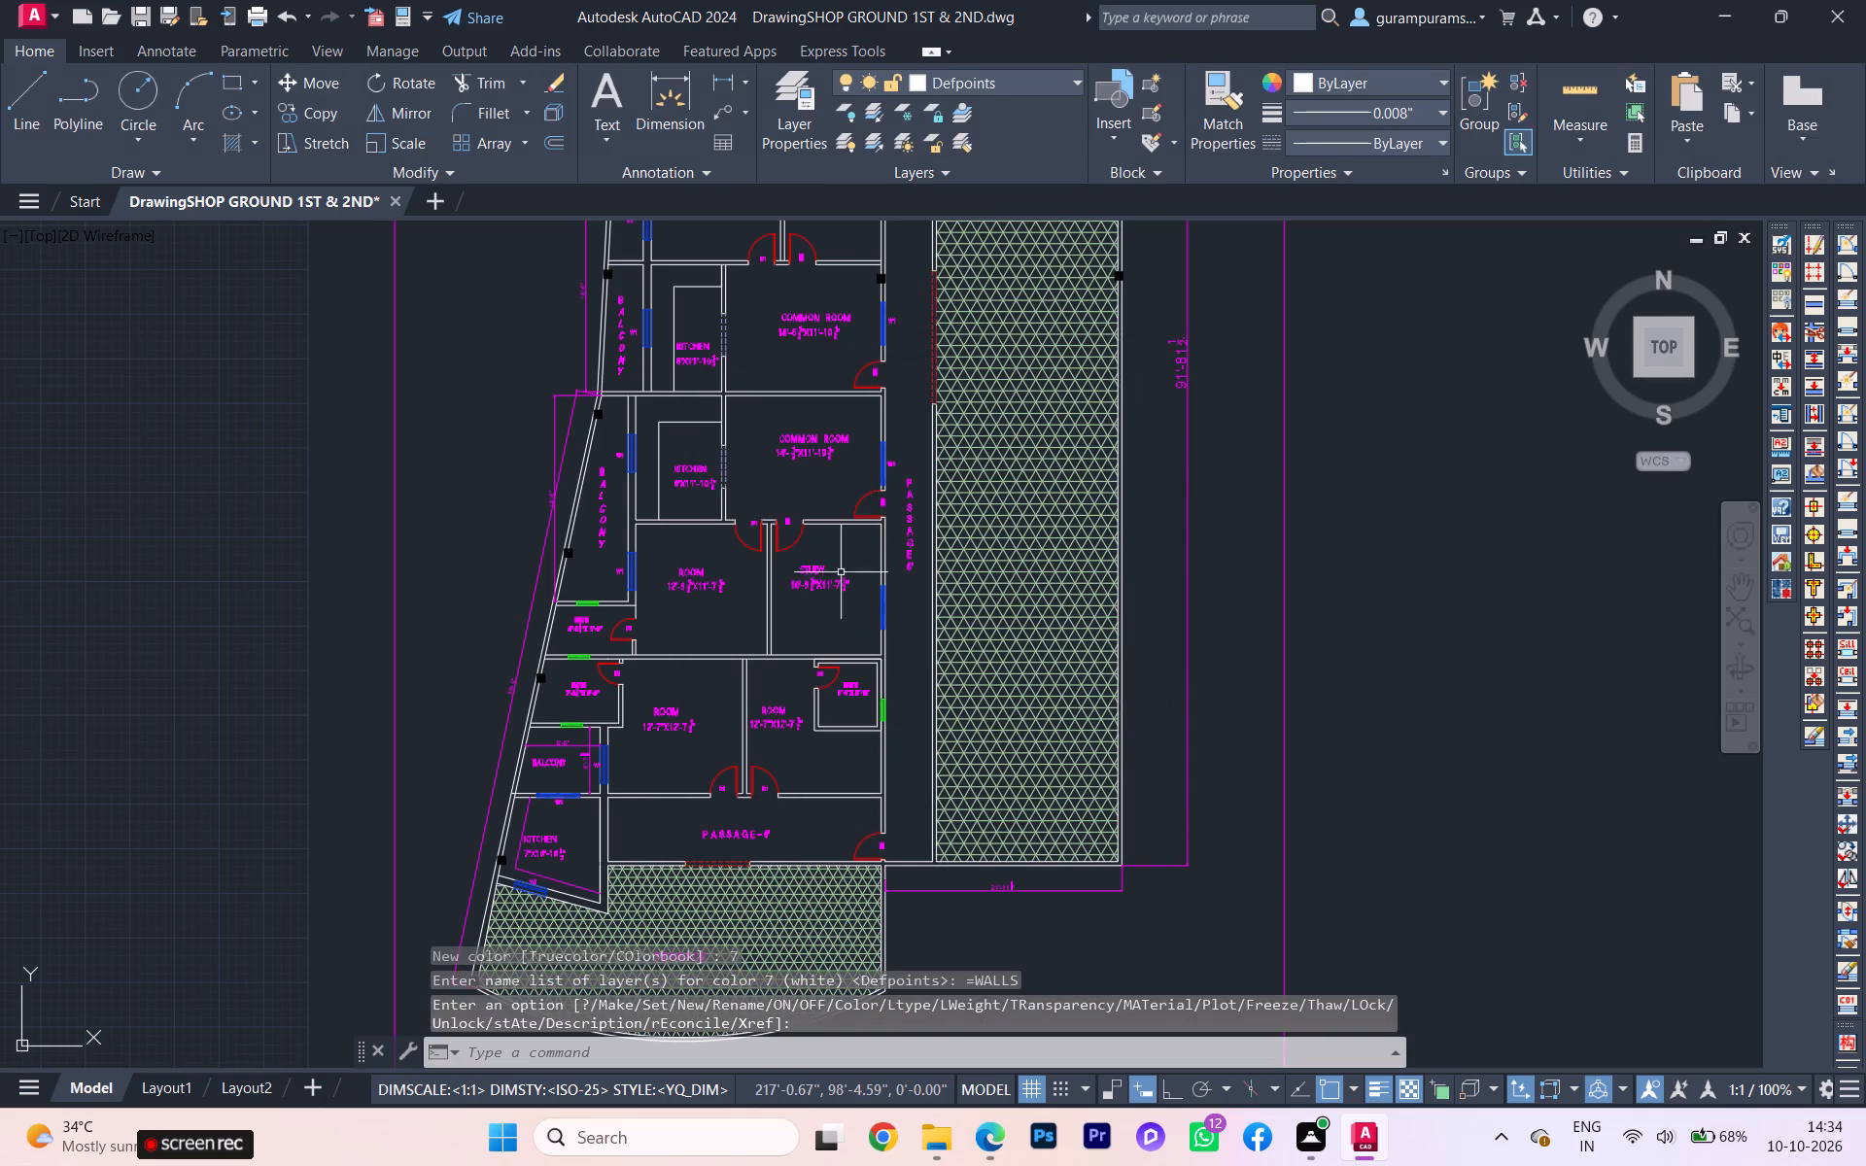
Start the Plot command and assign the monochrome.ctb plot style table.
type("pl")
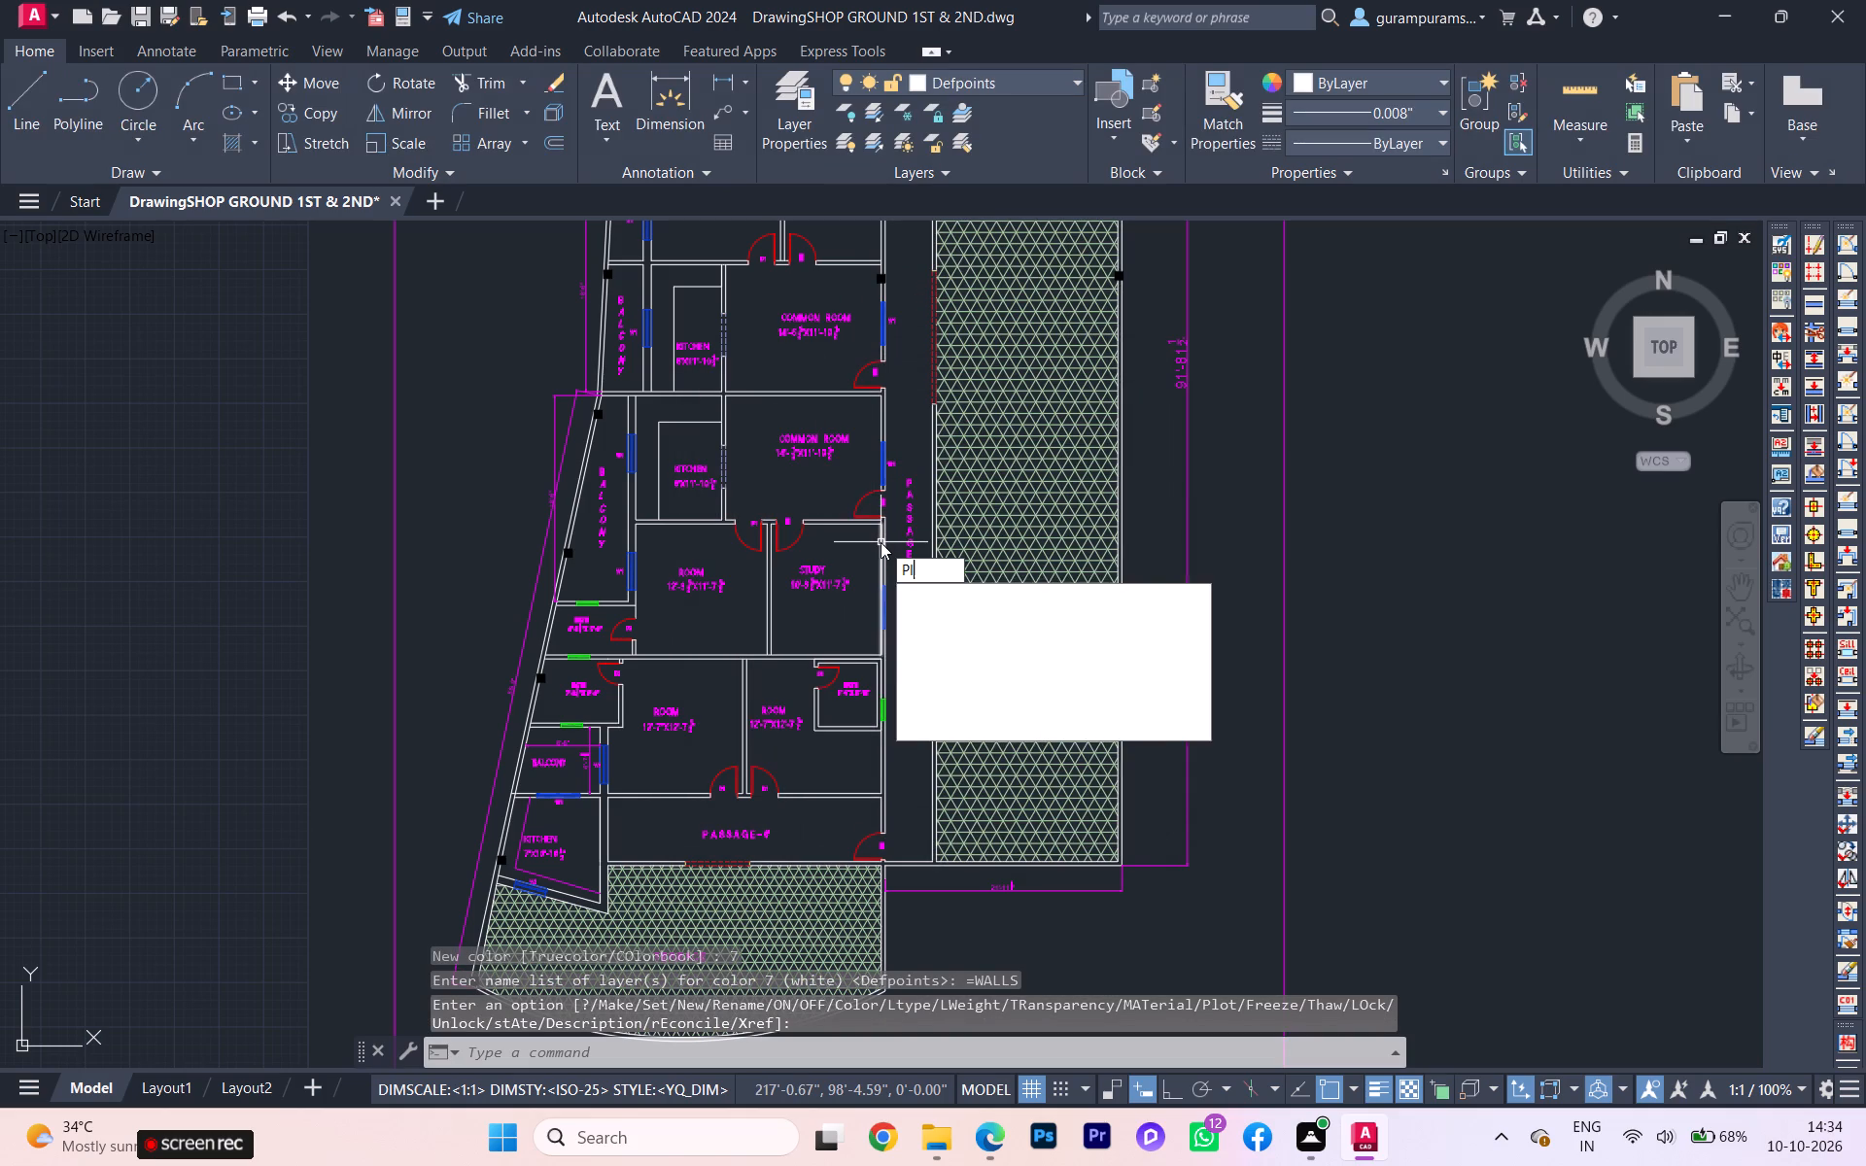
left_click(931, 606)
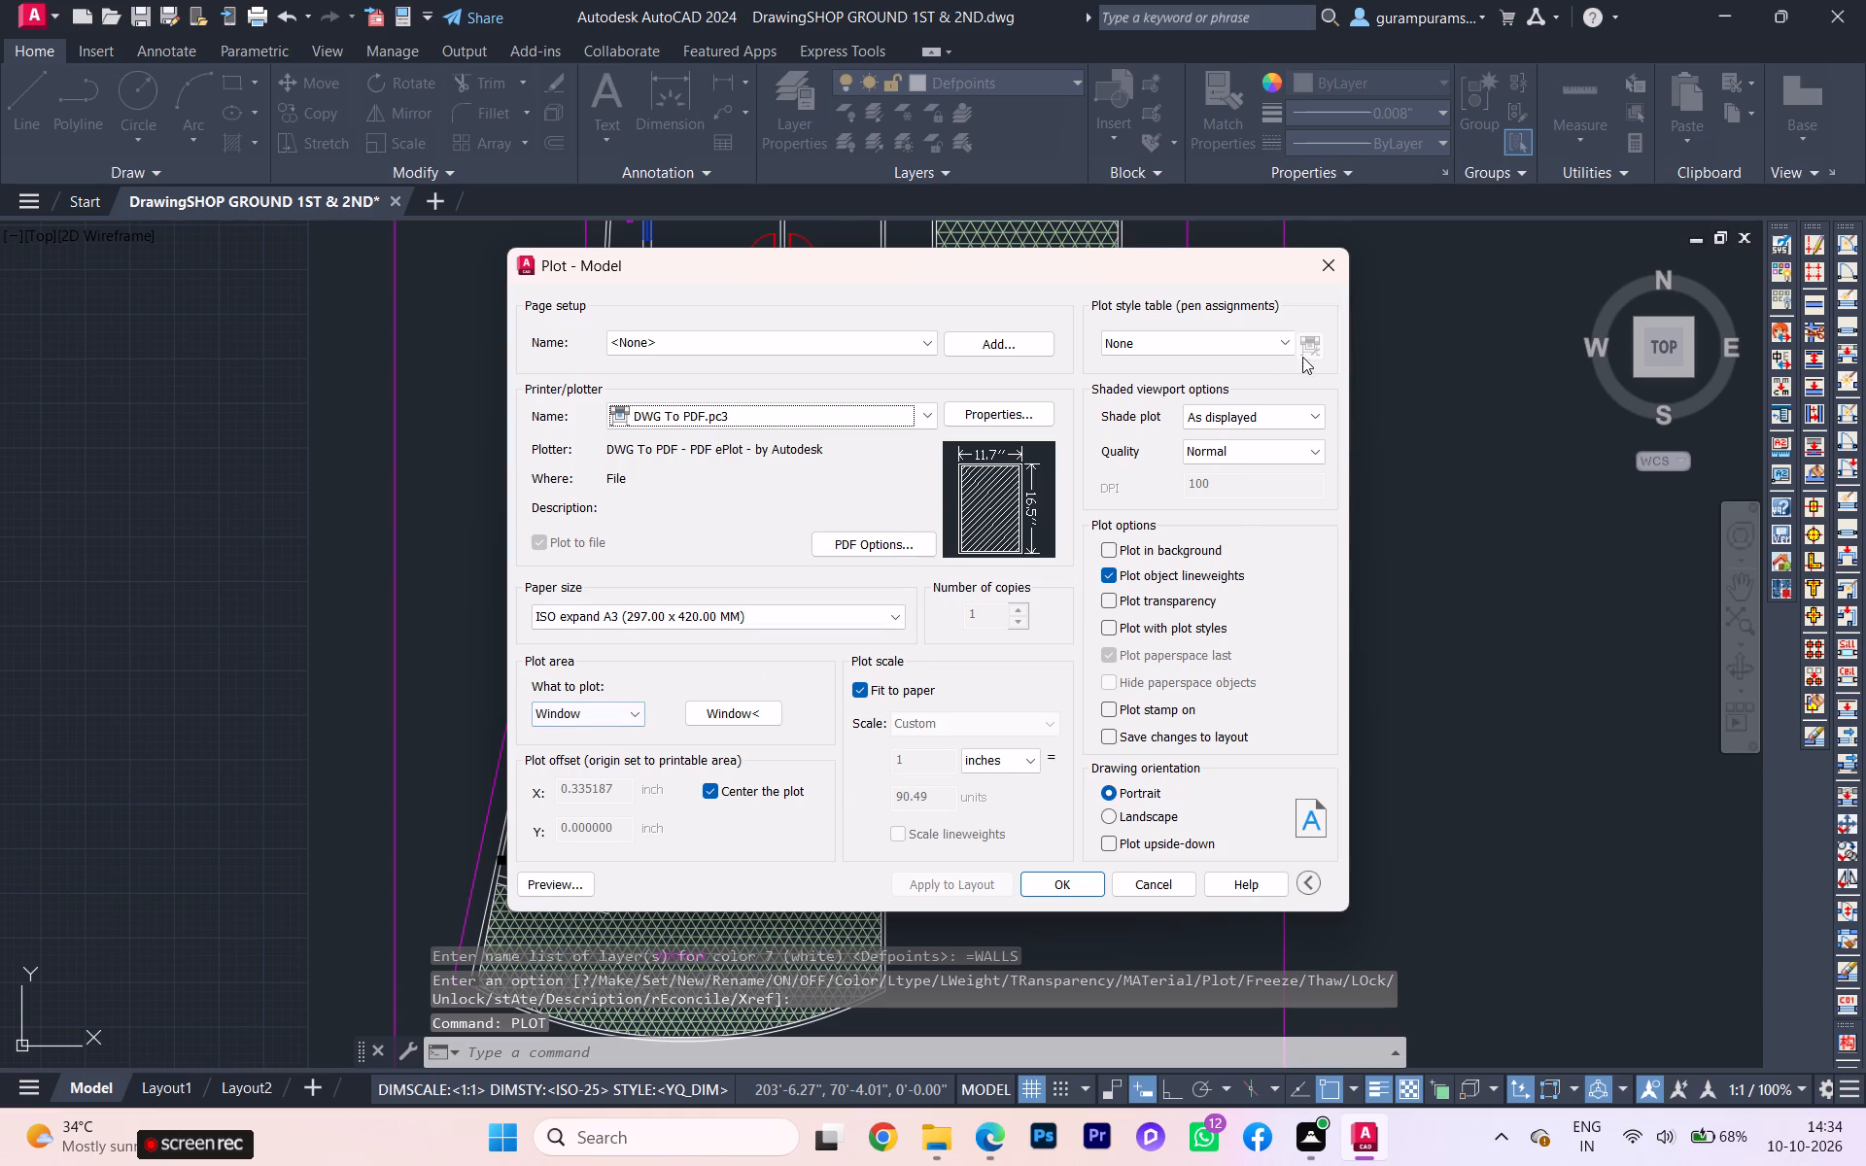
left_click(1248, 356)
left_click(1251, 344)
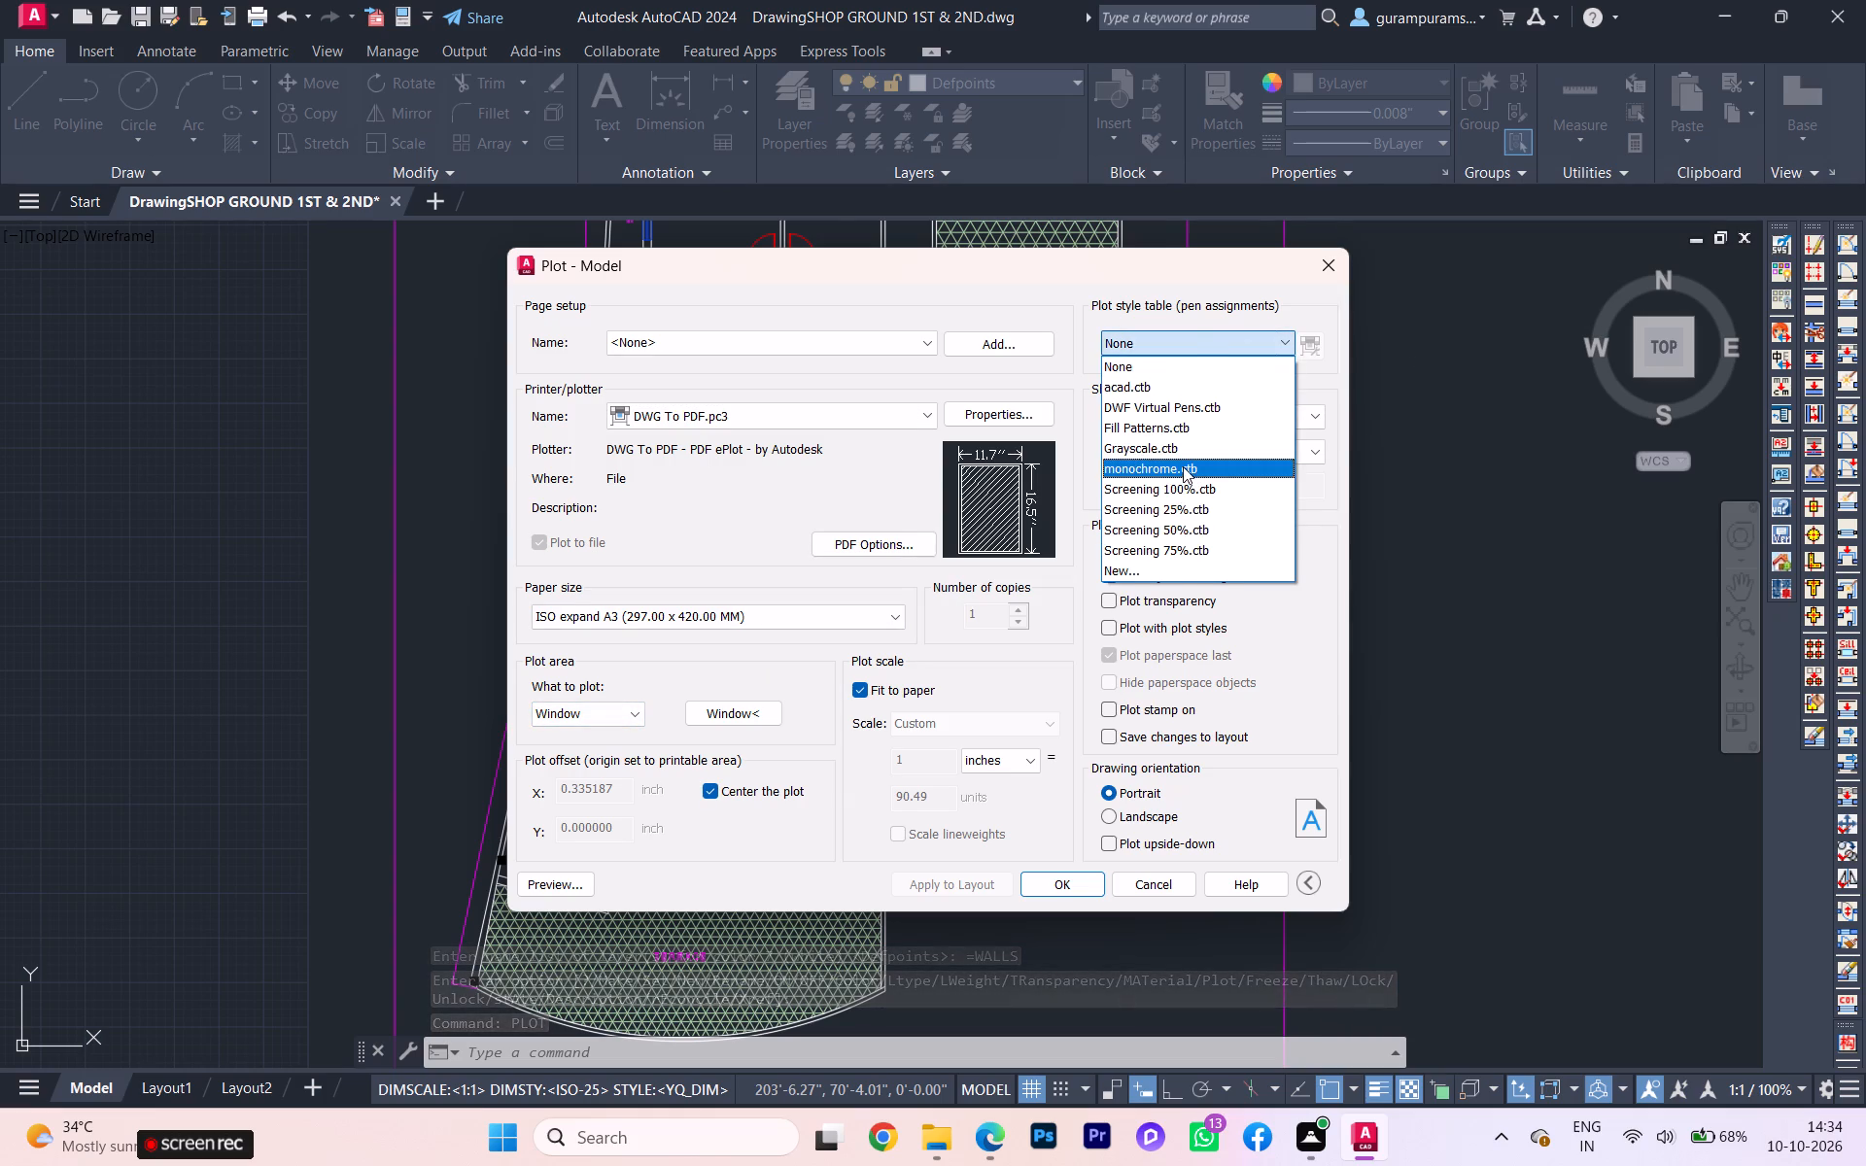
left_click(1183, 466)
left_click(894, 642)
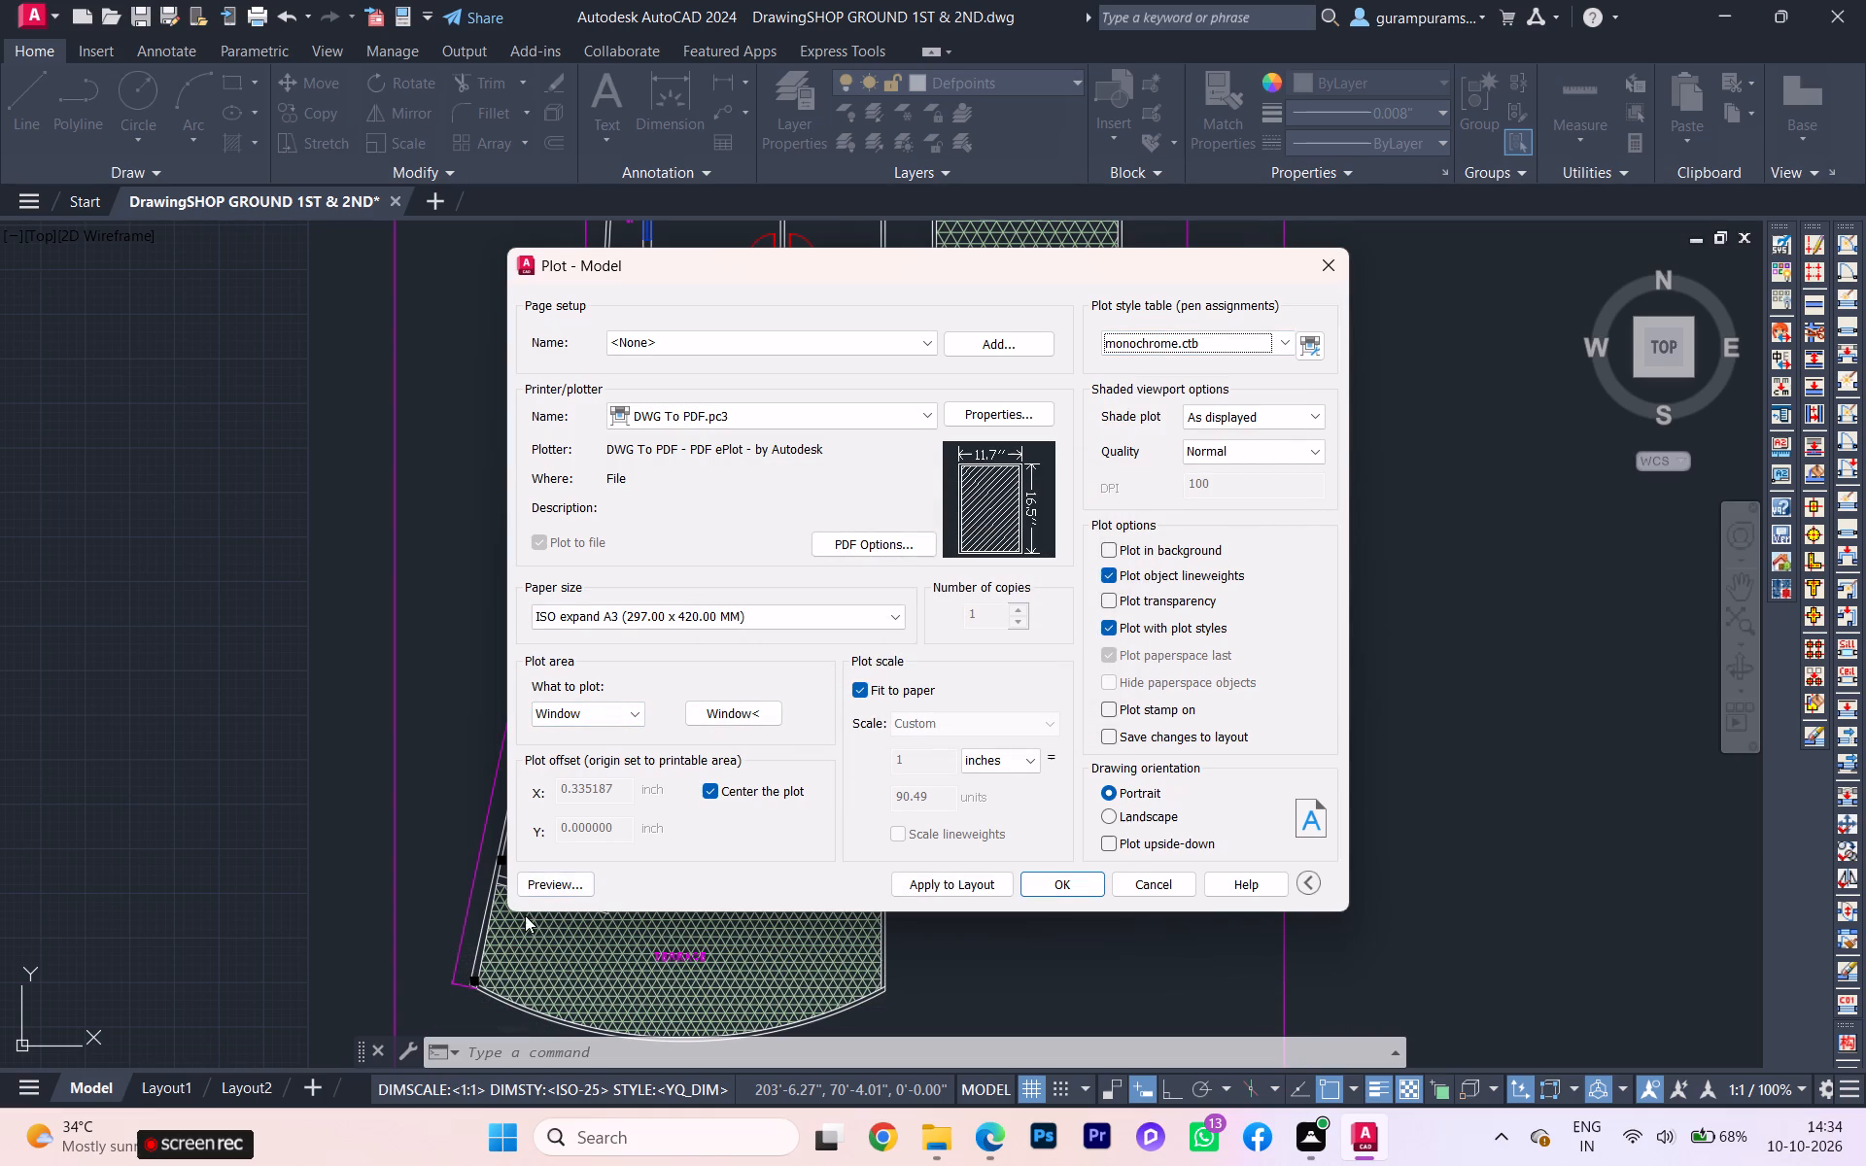
Preview the plot and examine how the floor plan's walls, hatches and frame come out, then close the preview.
left_click(539, 890)
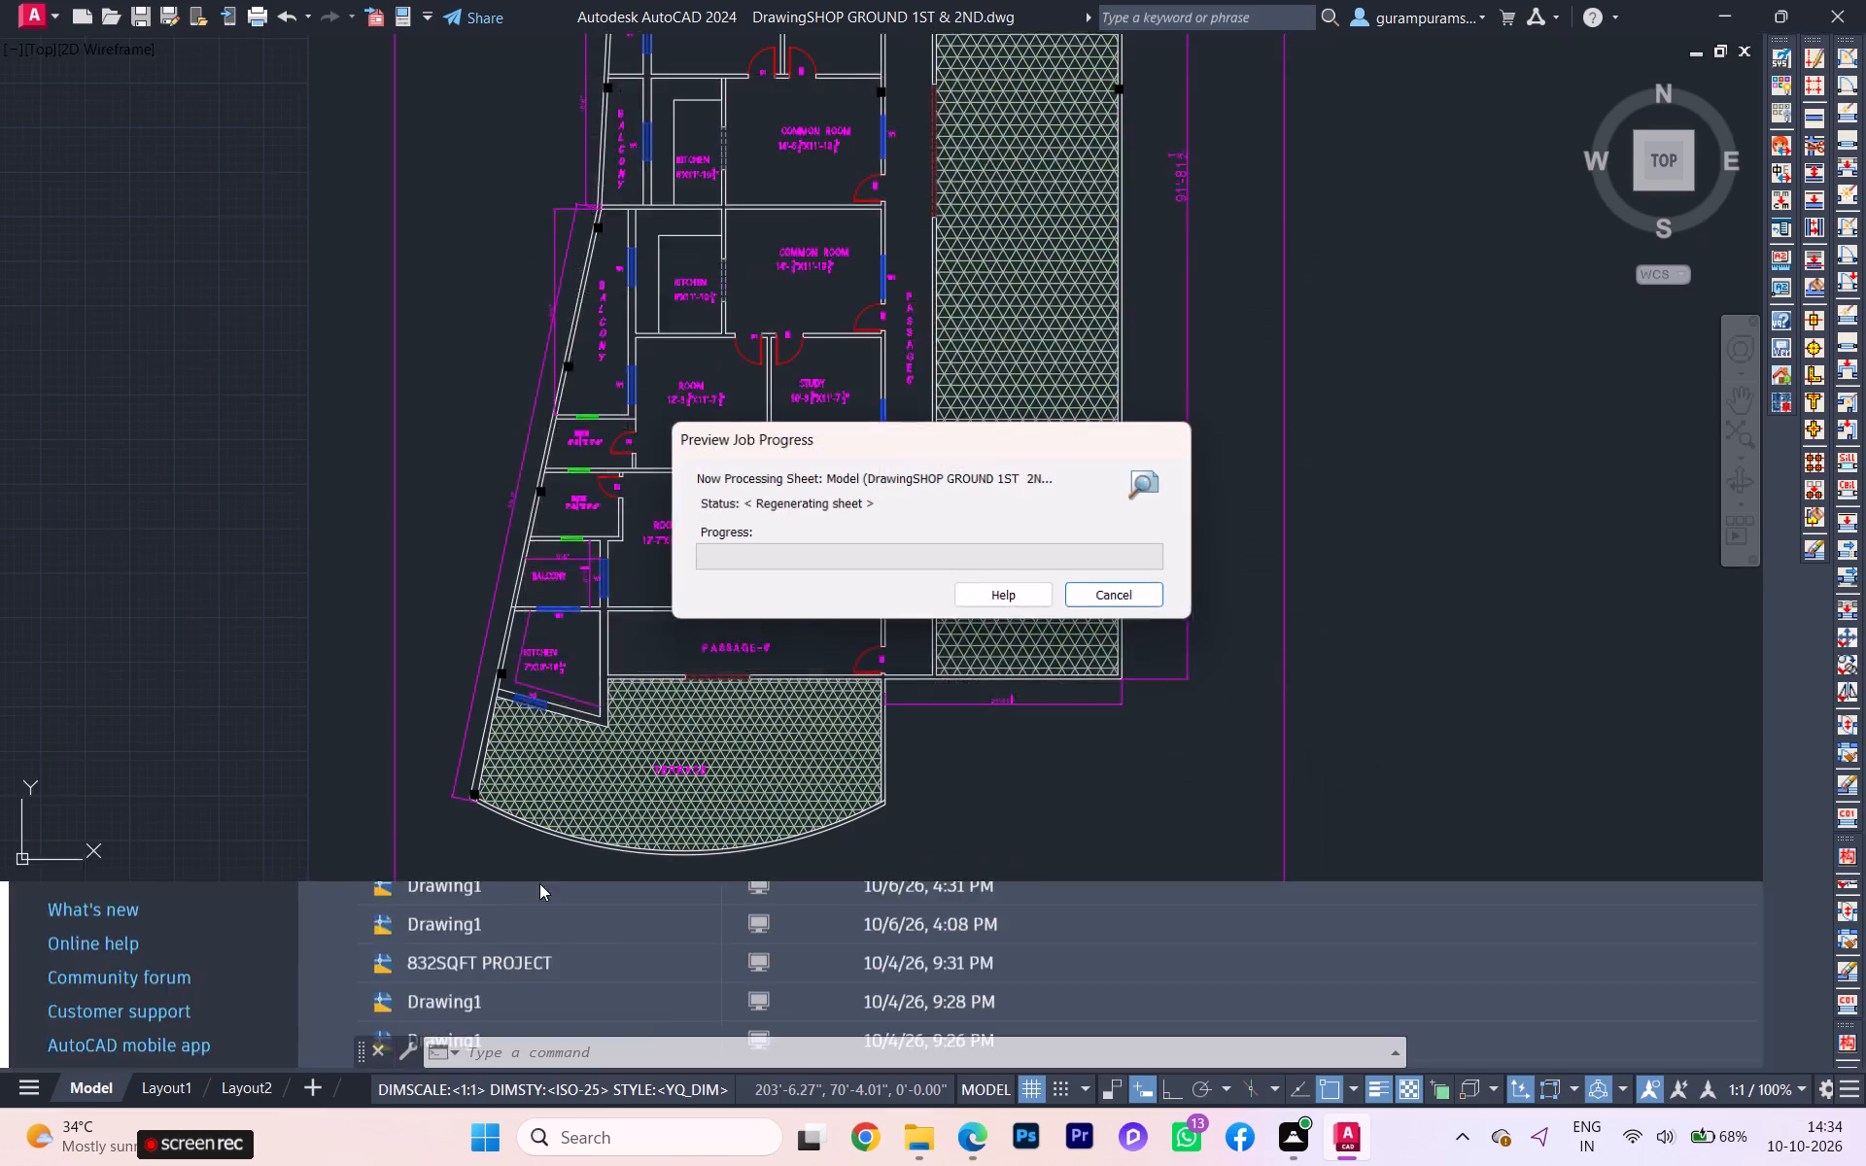
scroll(1072, 551, "up", 3)
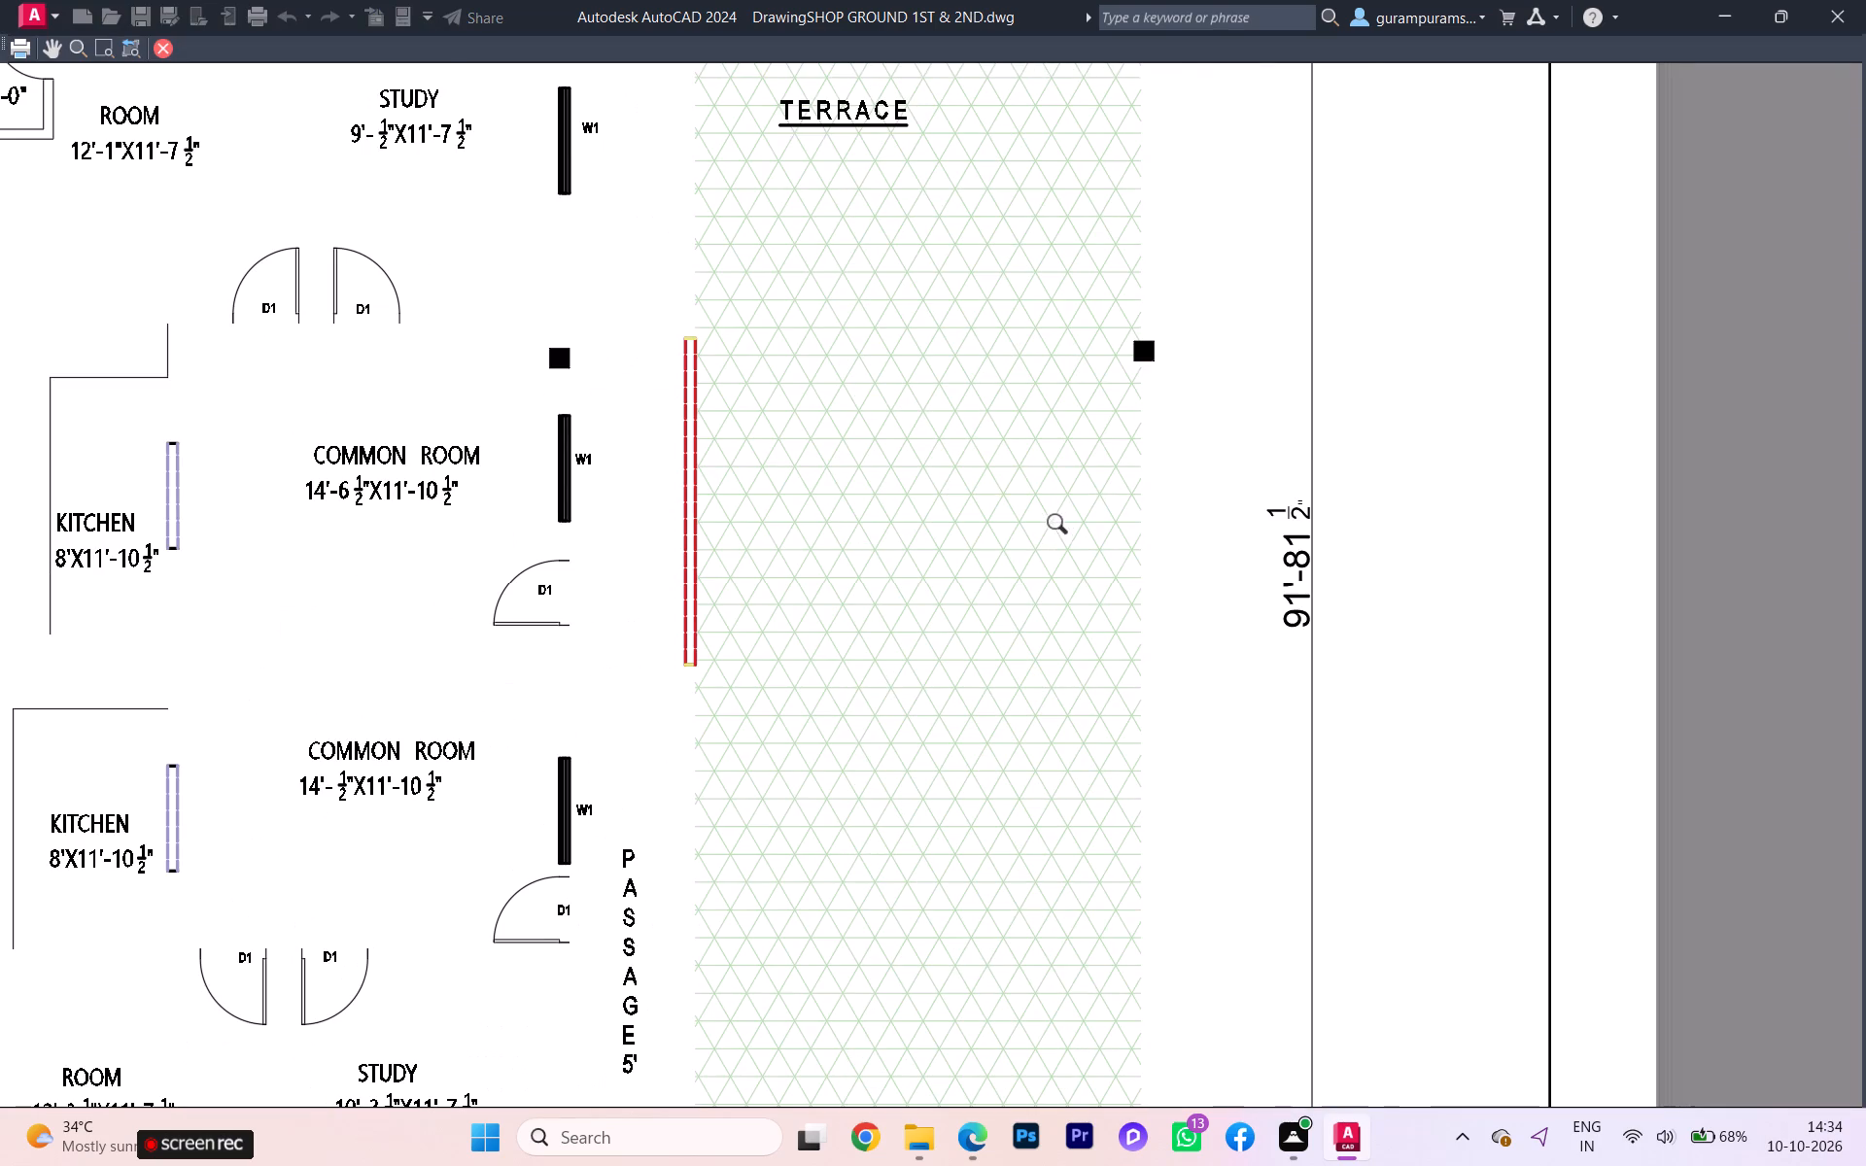
scroll(1062, 527, "down", 1)
scroll(1062, 527, "up", 1)
scroll(1062, 529, "down", 3)
scroll(1054, 524, "up", 2)
scroll(1051, 519, "down", 1)
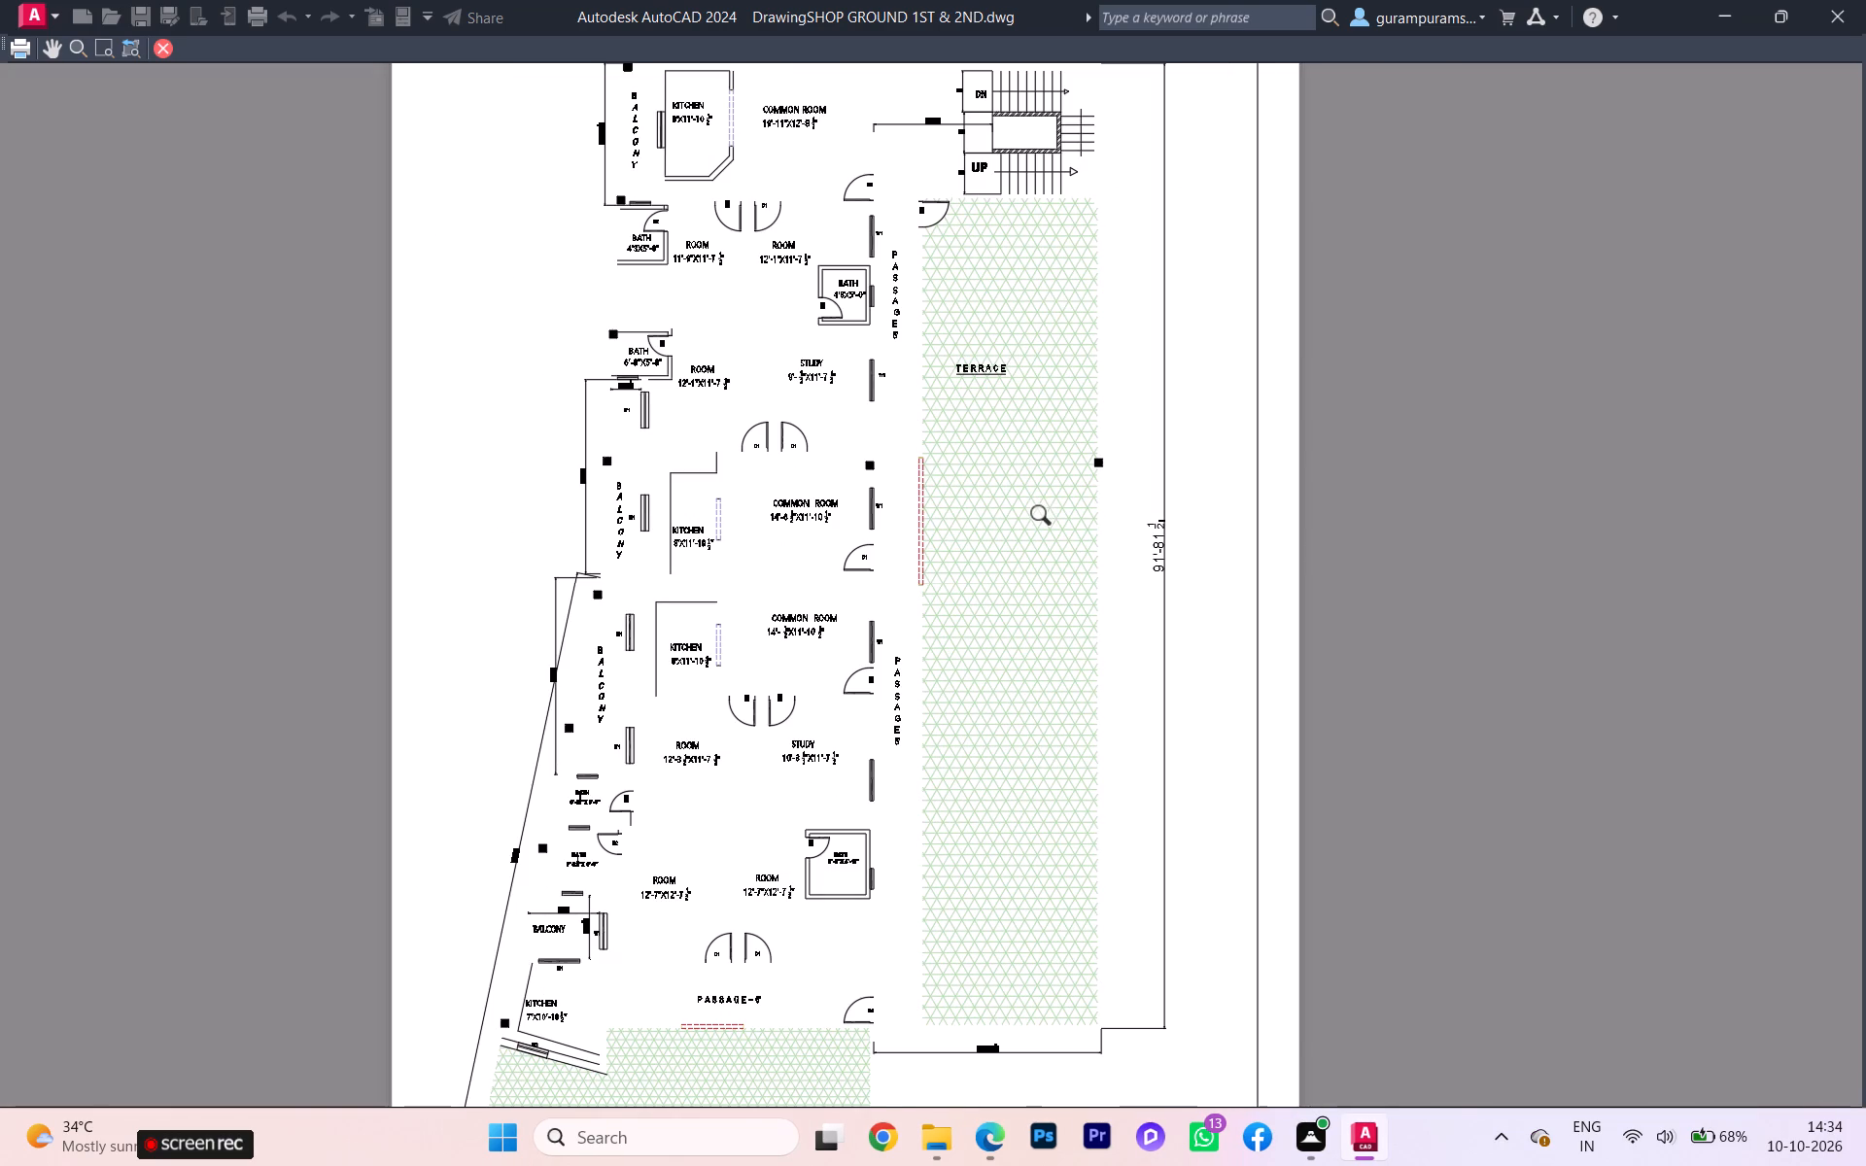
scroll(1046, 516, "down", 1)
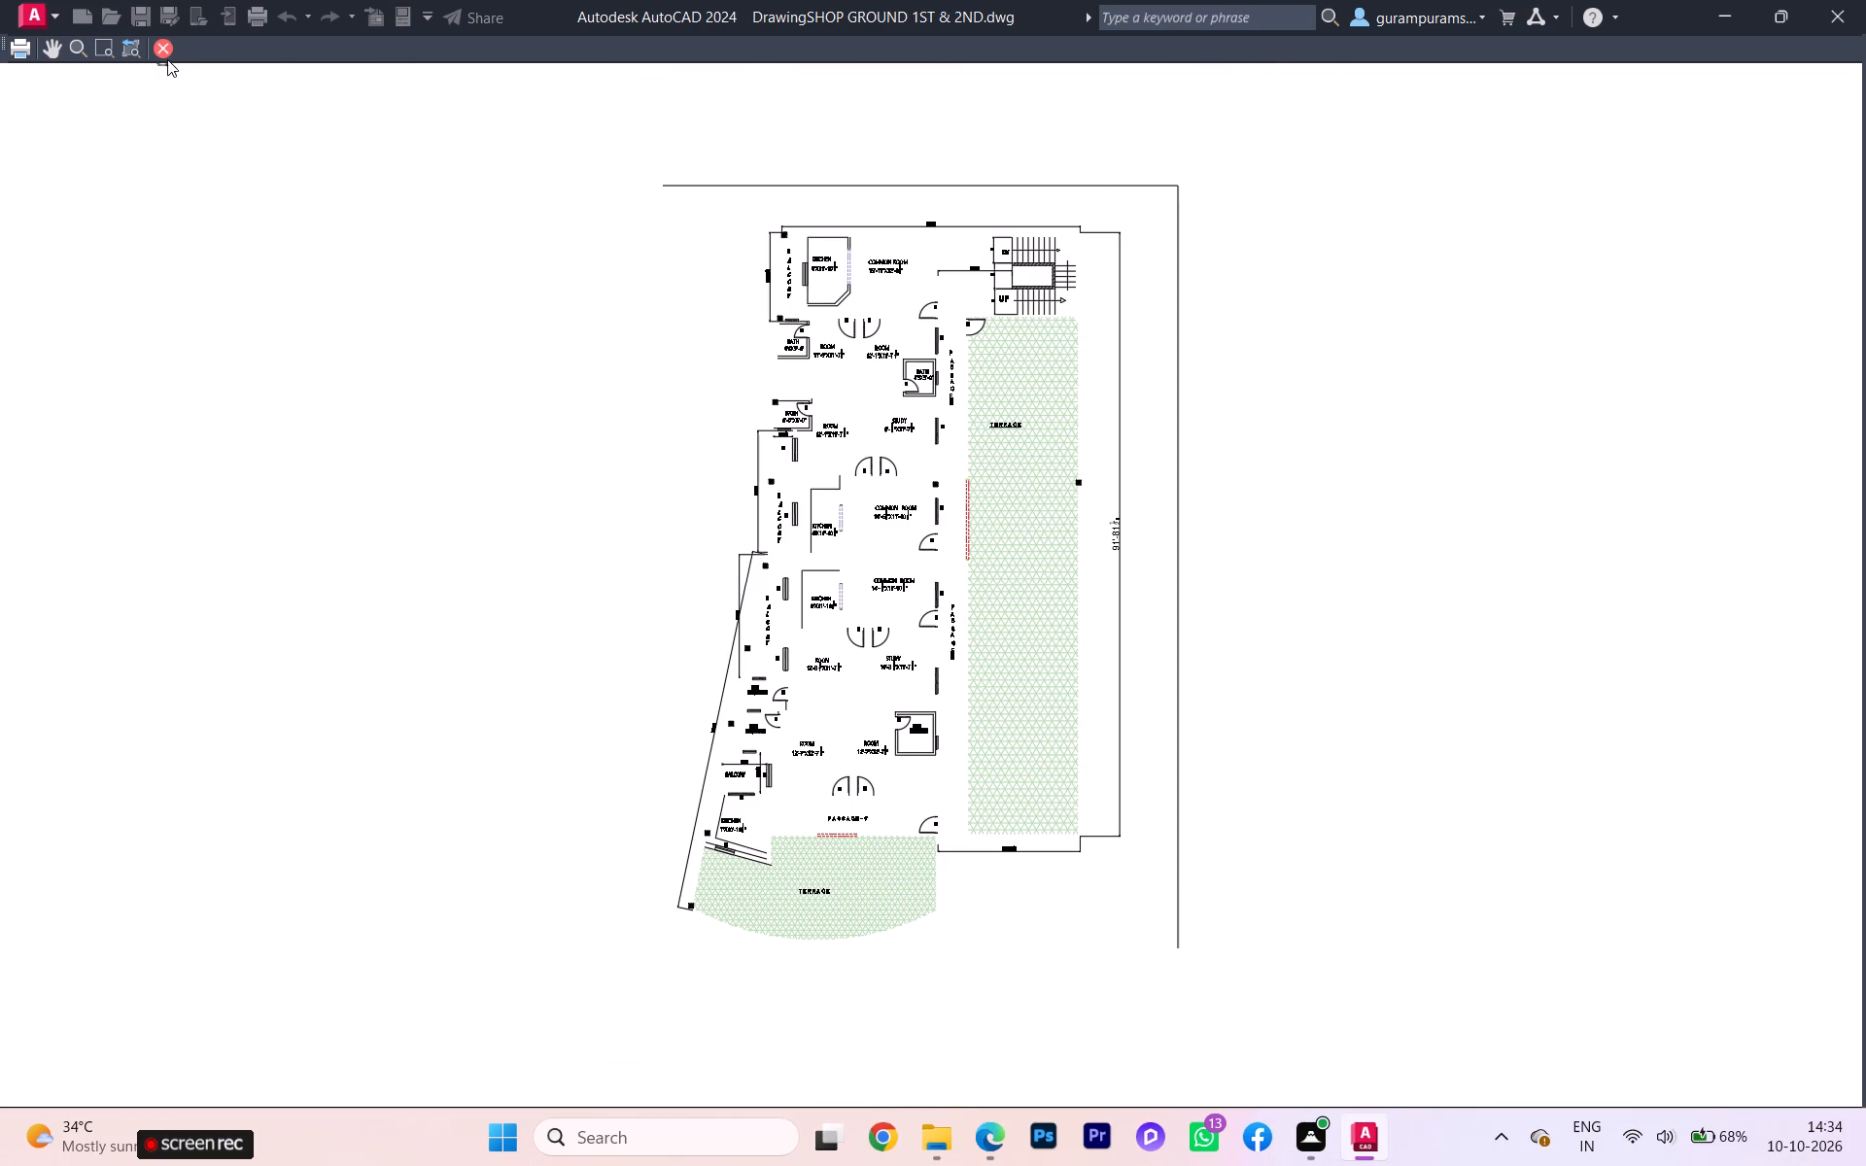
left_click(166, 58)
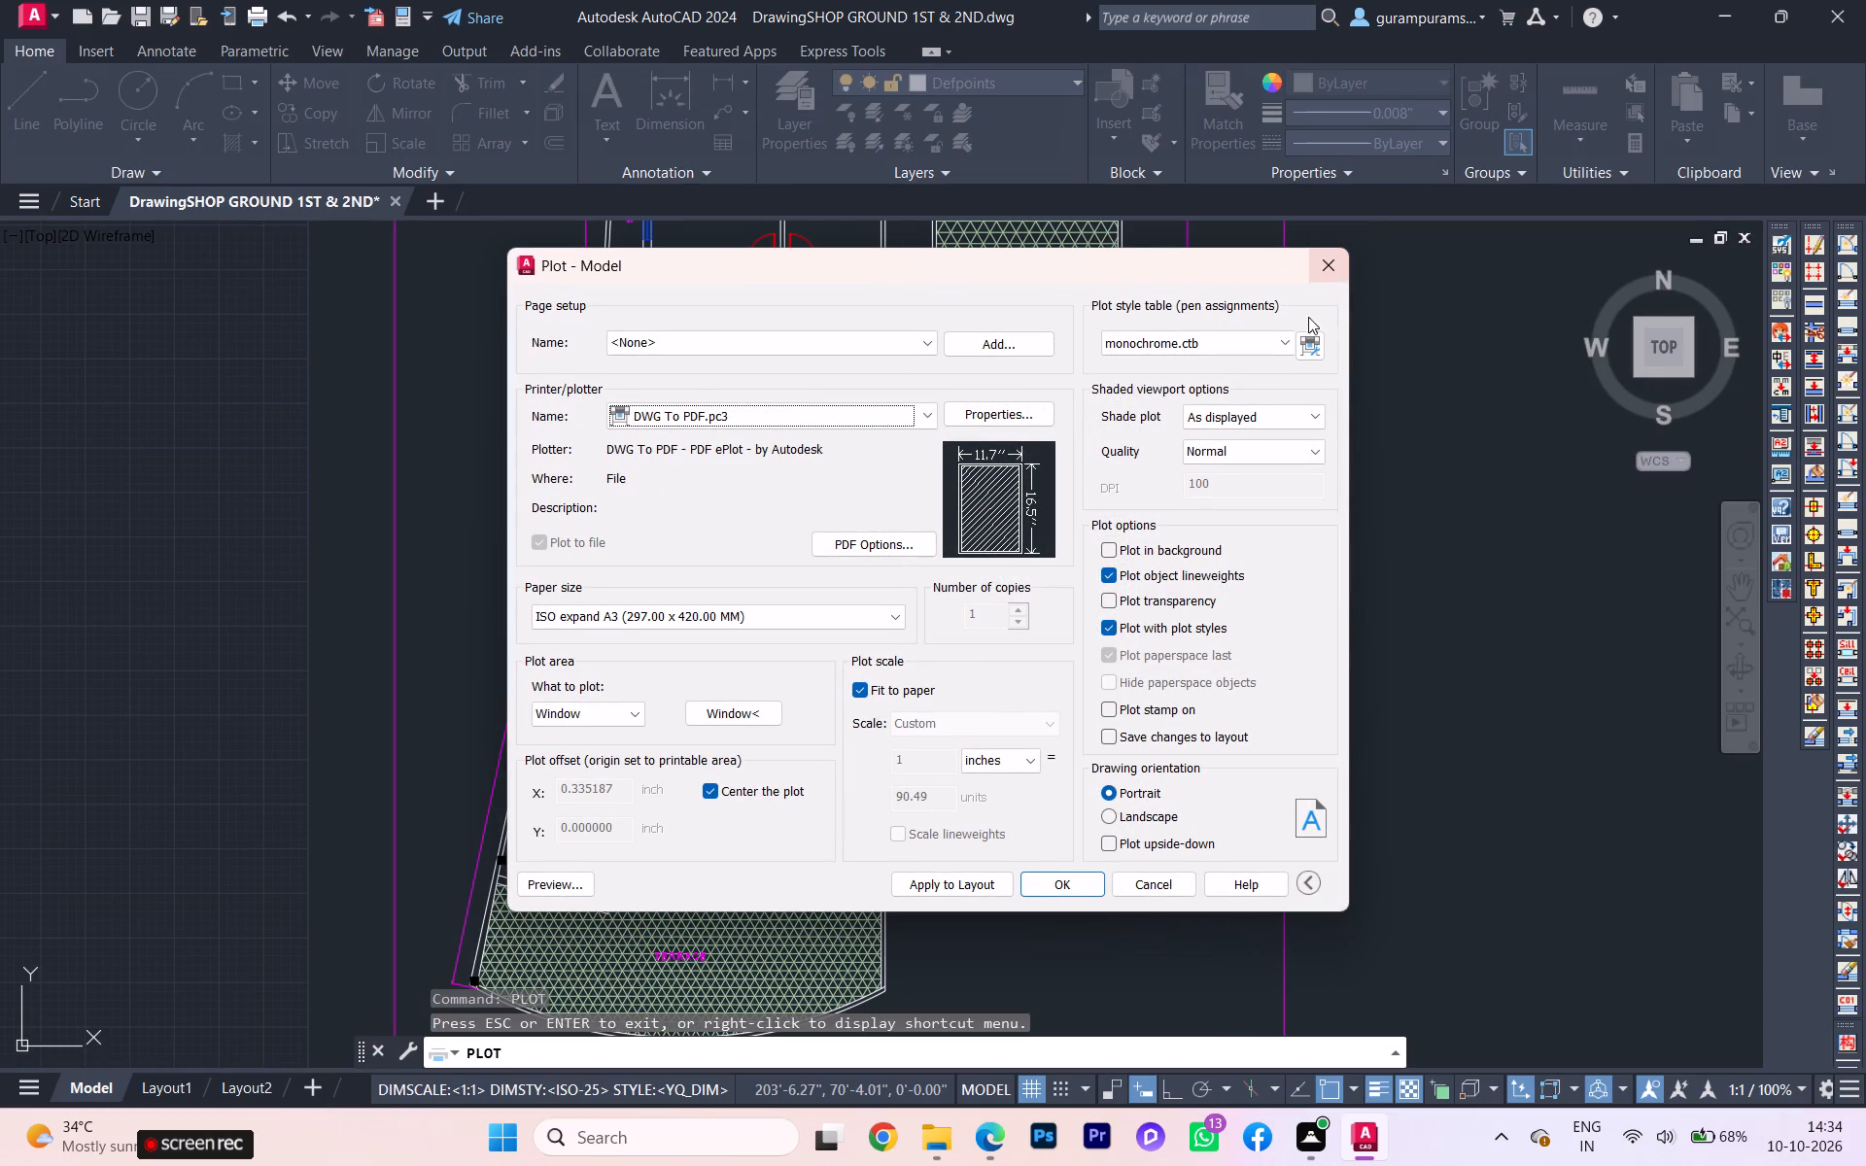
Examine the colour plot styles in the monochrome.ctb plot style table and close it without saving changes.
left_click(1321, 339)
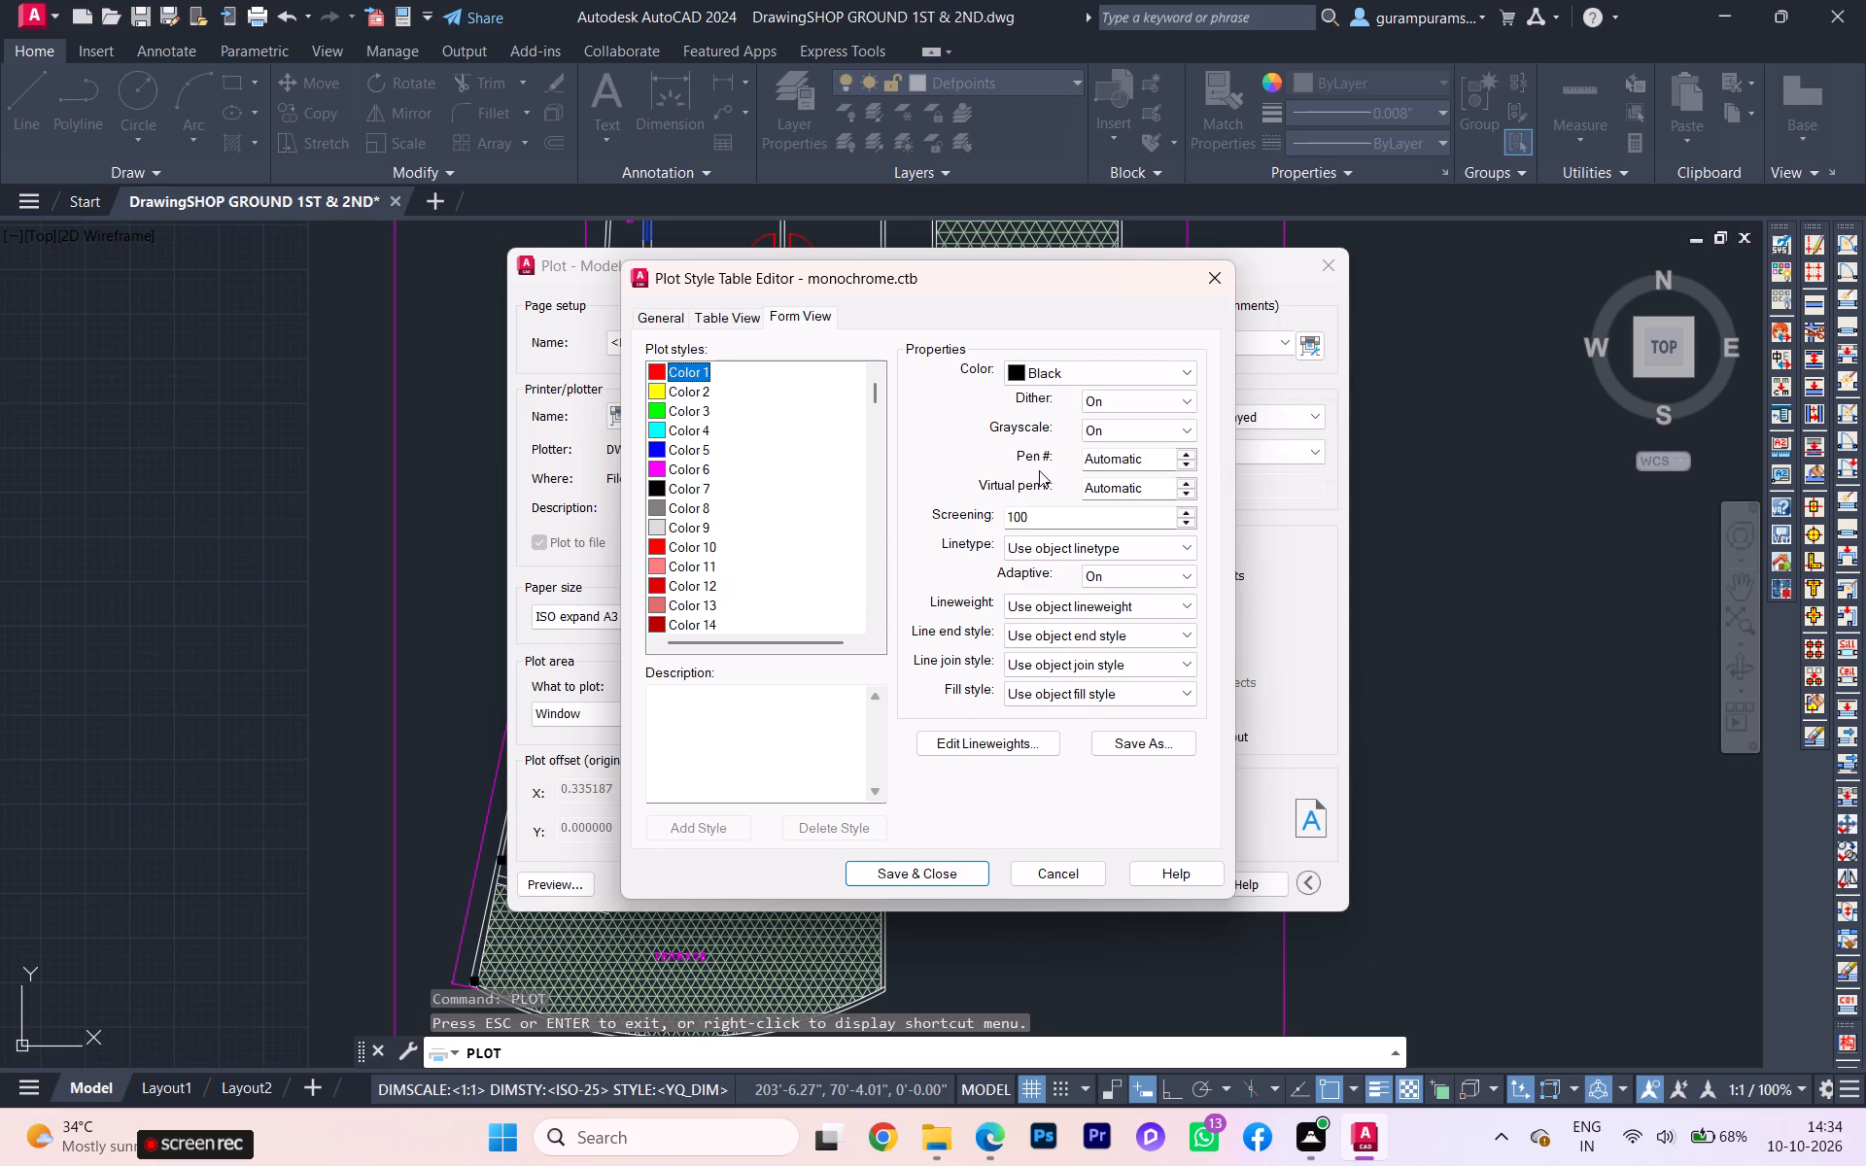
scroll(735, 450, "down", 3)
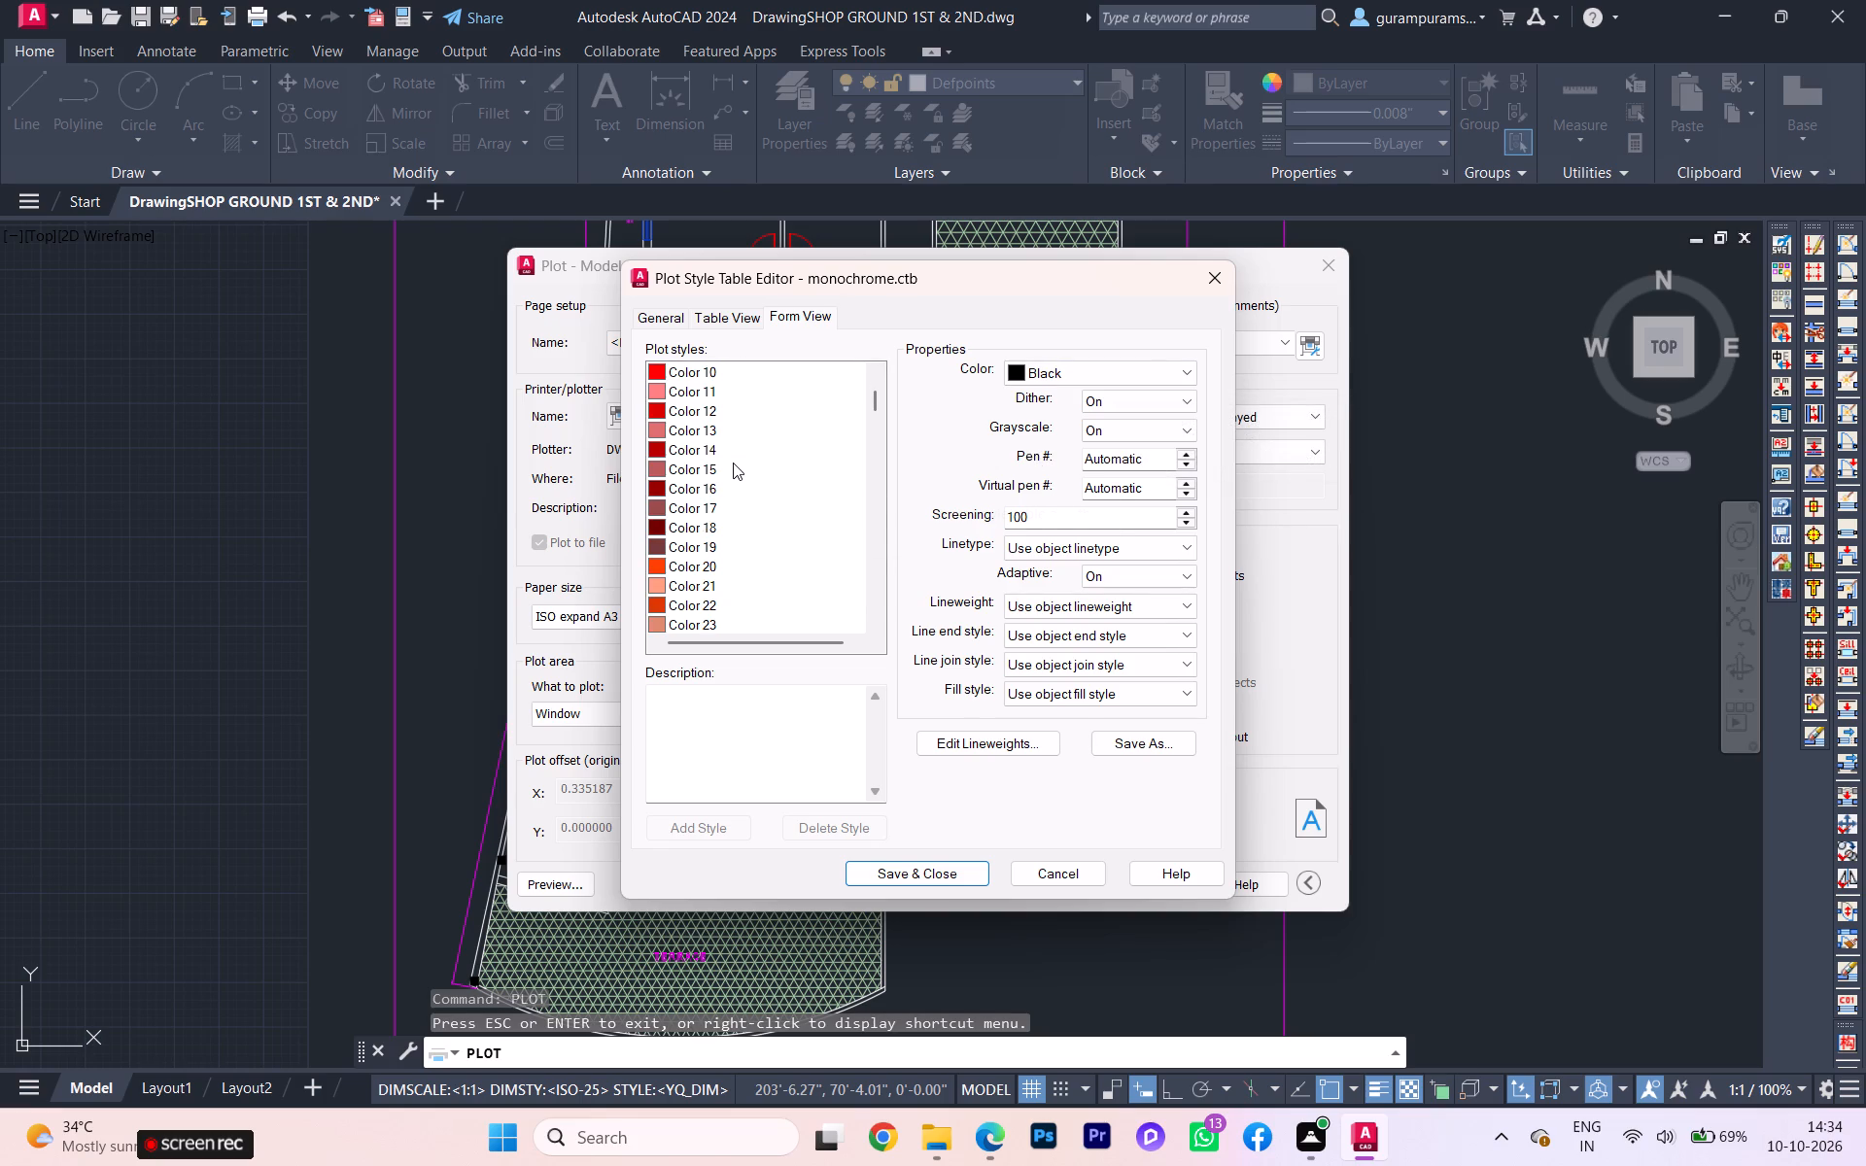
scroll(733, 463, "down", 3)
scroll(736, 464, "up", 2)
scroll(739, 462, "down", 1)
scroll(754, 454, "up", 5)
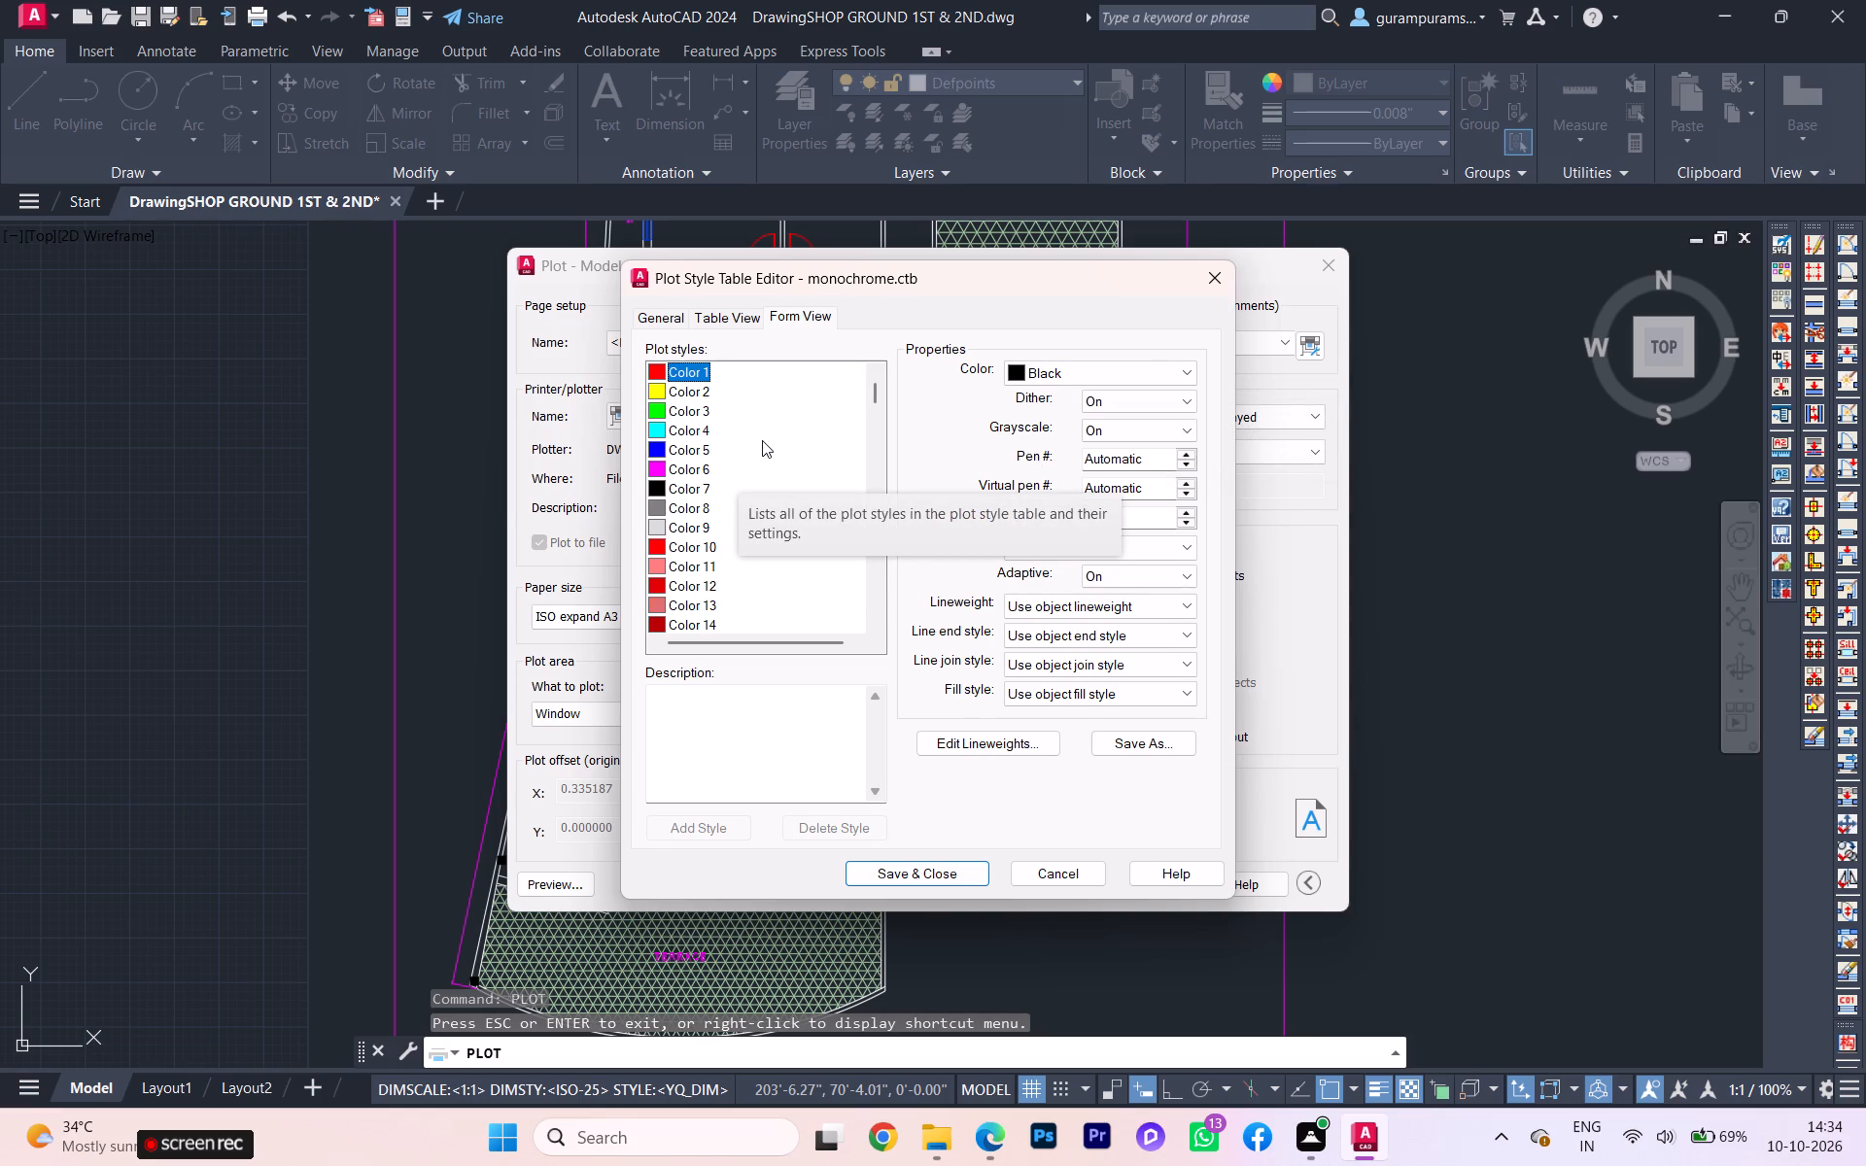
scroll(762, 440, "up", 3)
scroll(1187, 385, "up", 1)
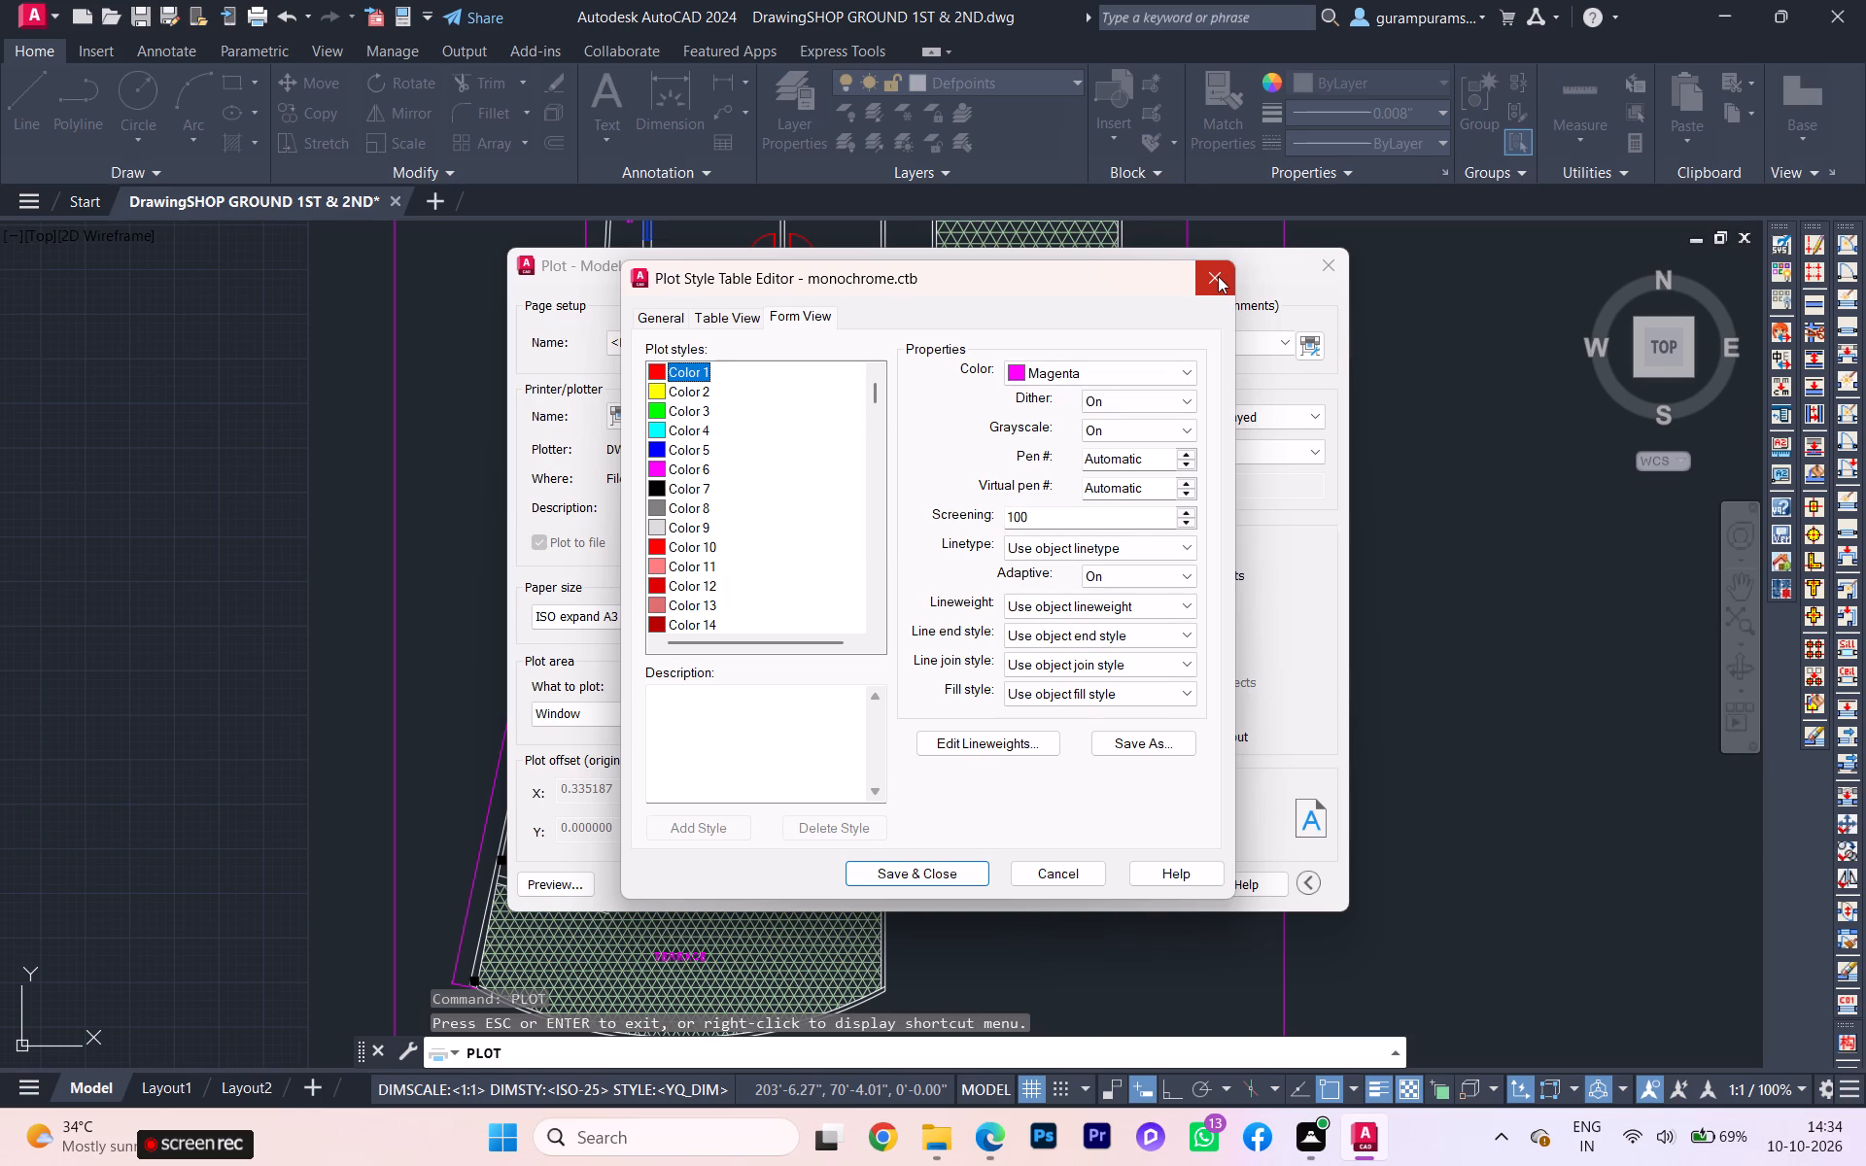
left_click(1218, 276)
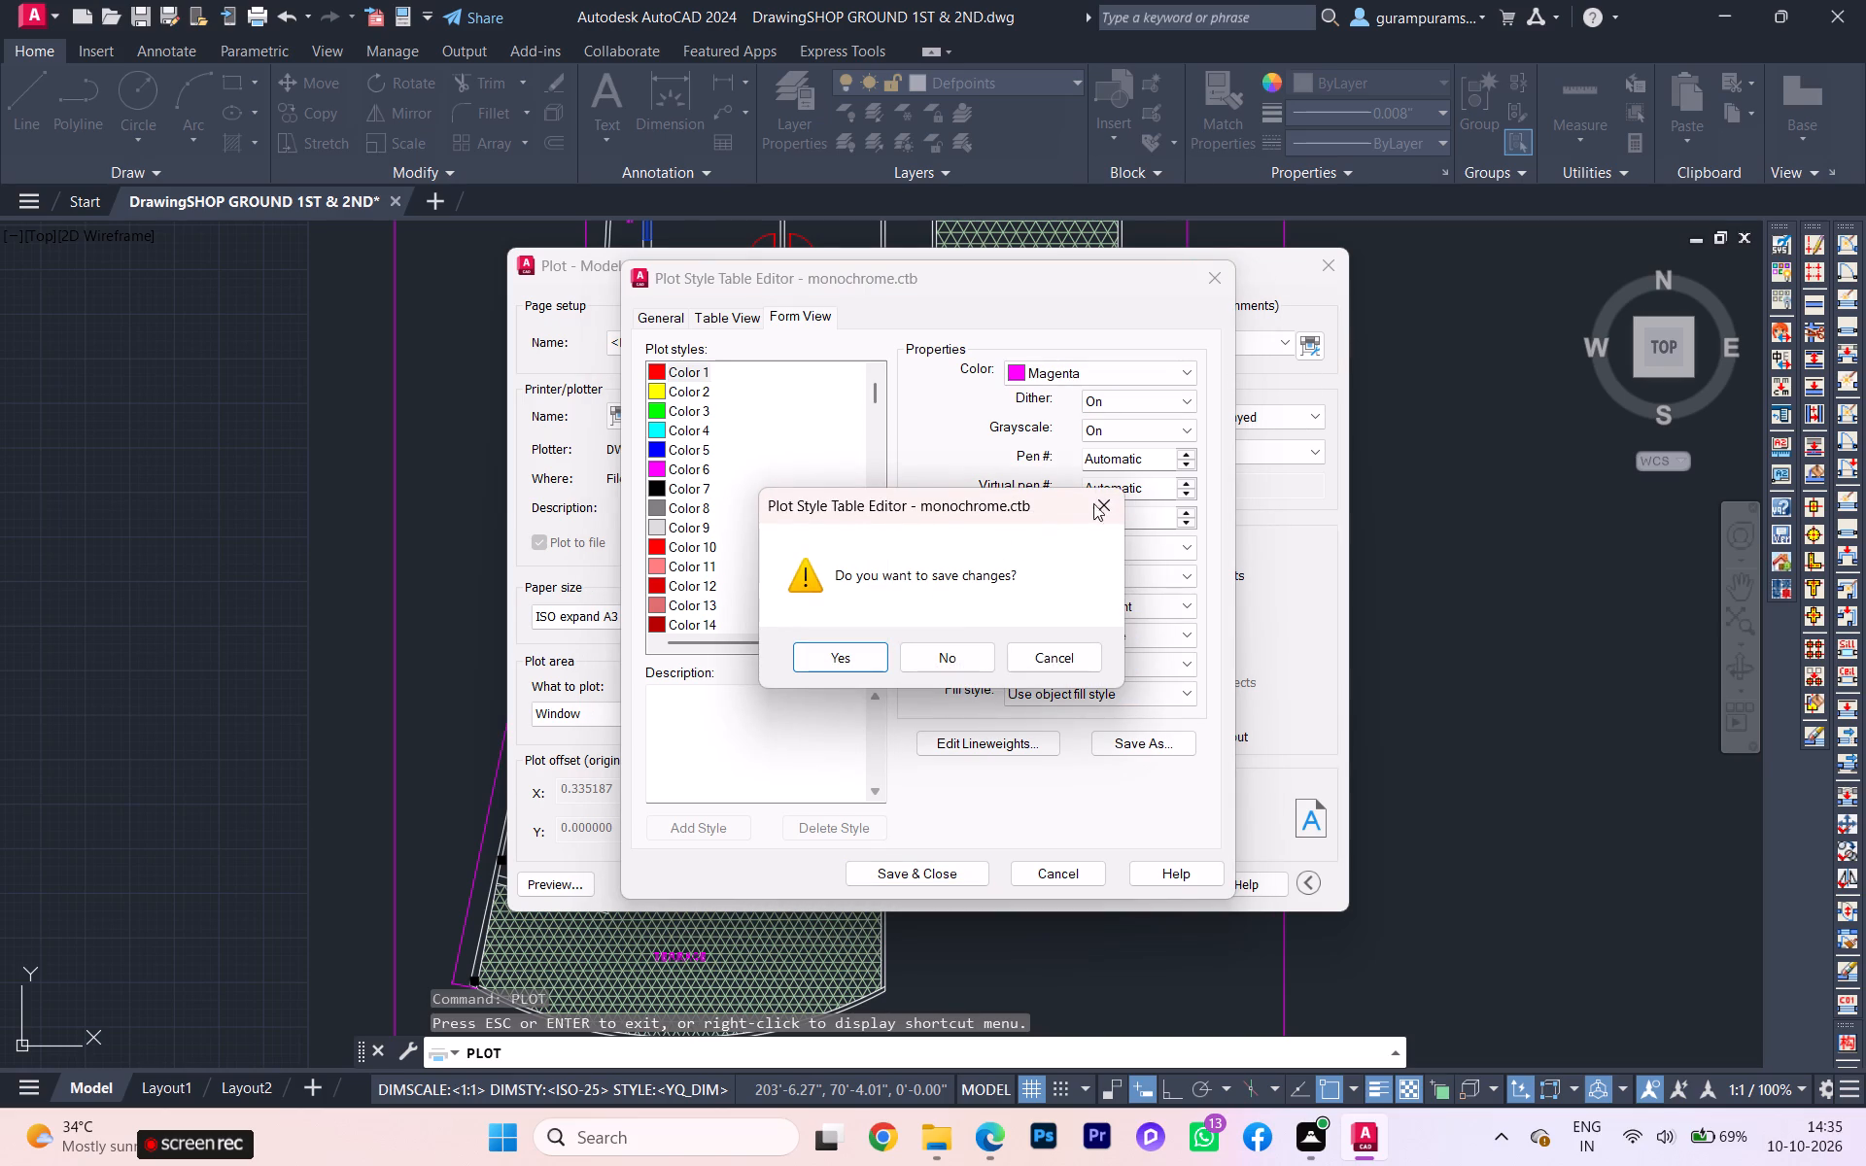
left_click(1099, 501)
left_click(1216, 284)
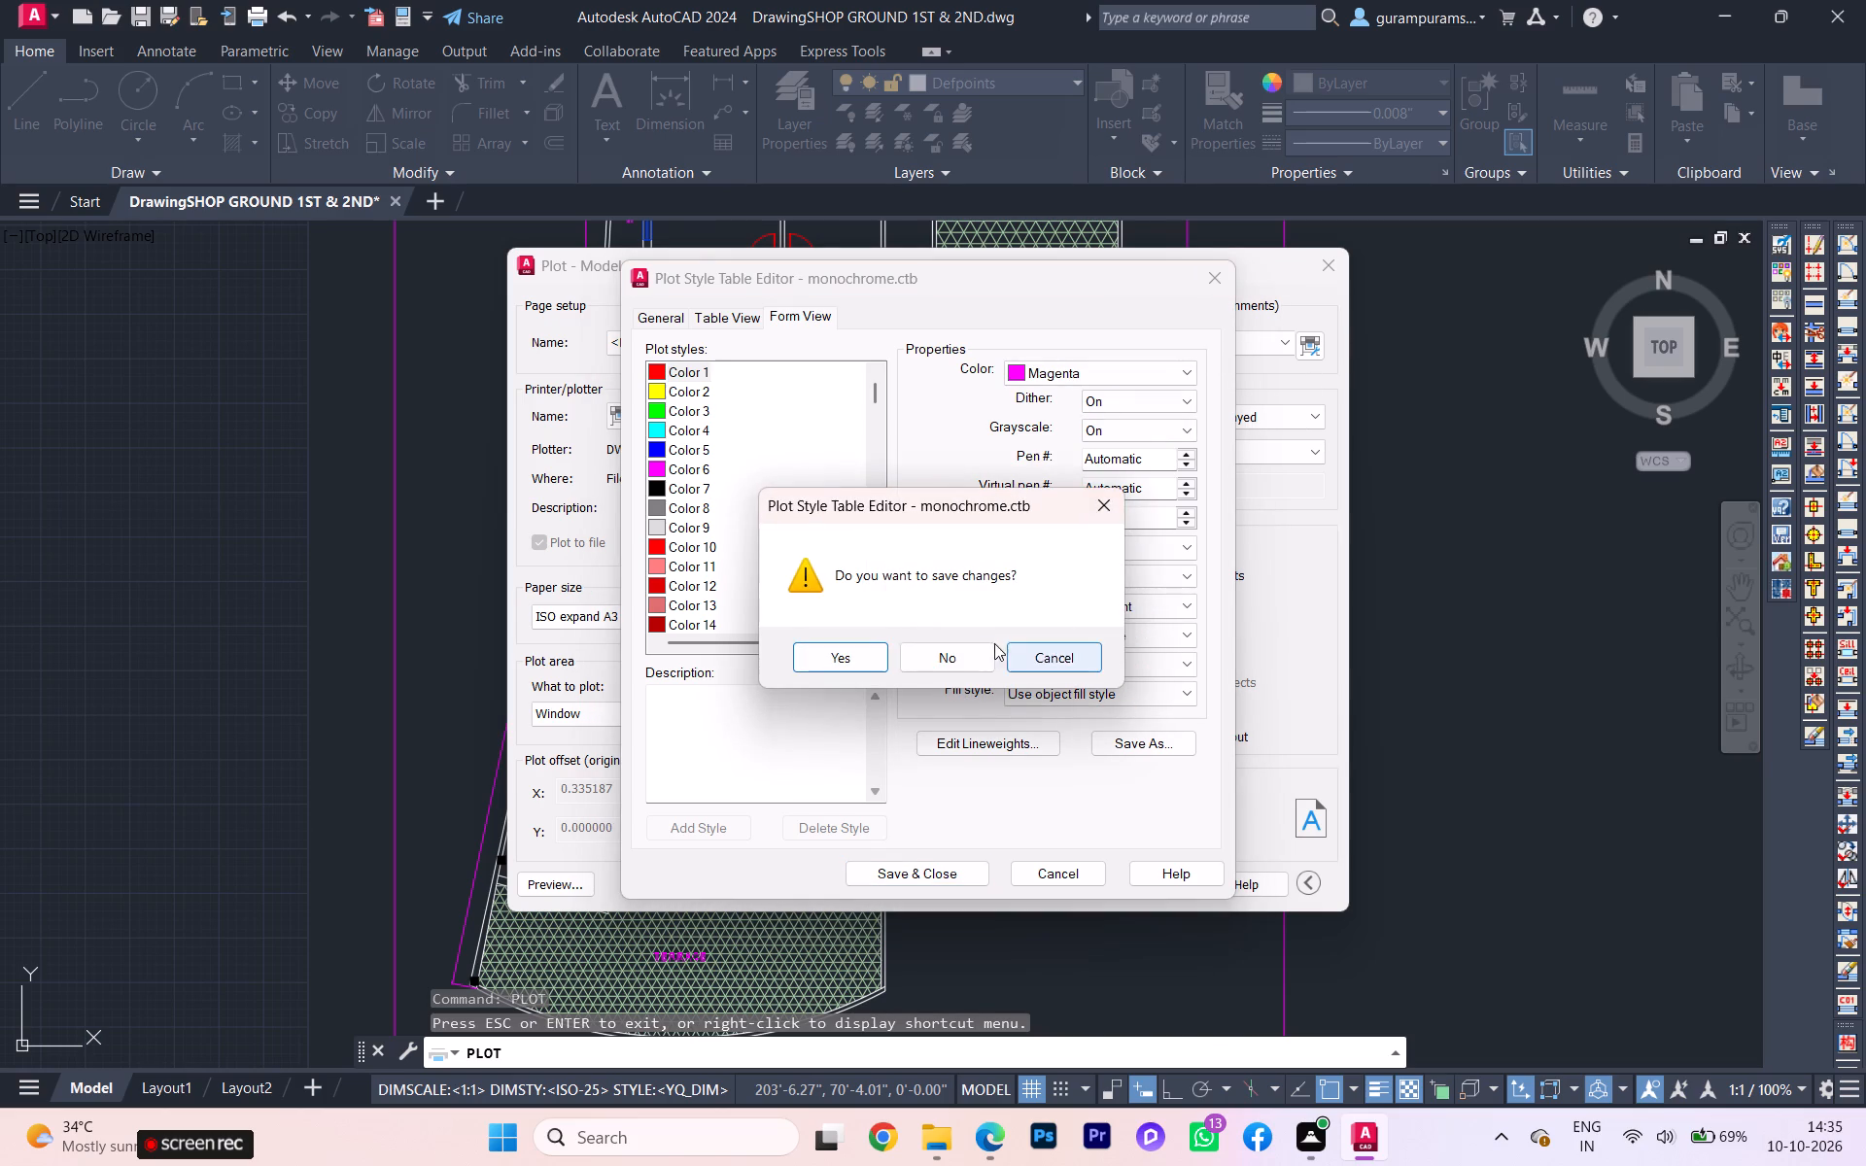
left_click(977, 664)
Set the plot style table to None.
left_click(1234, 340)
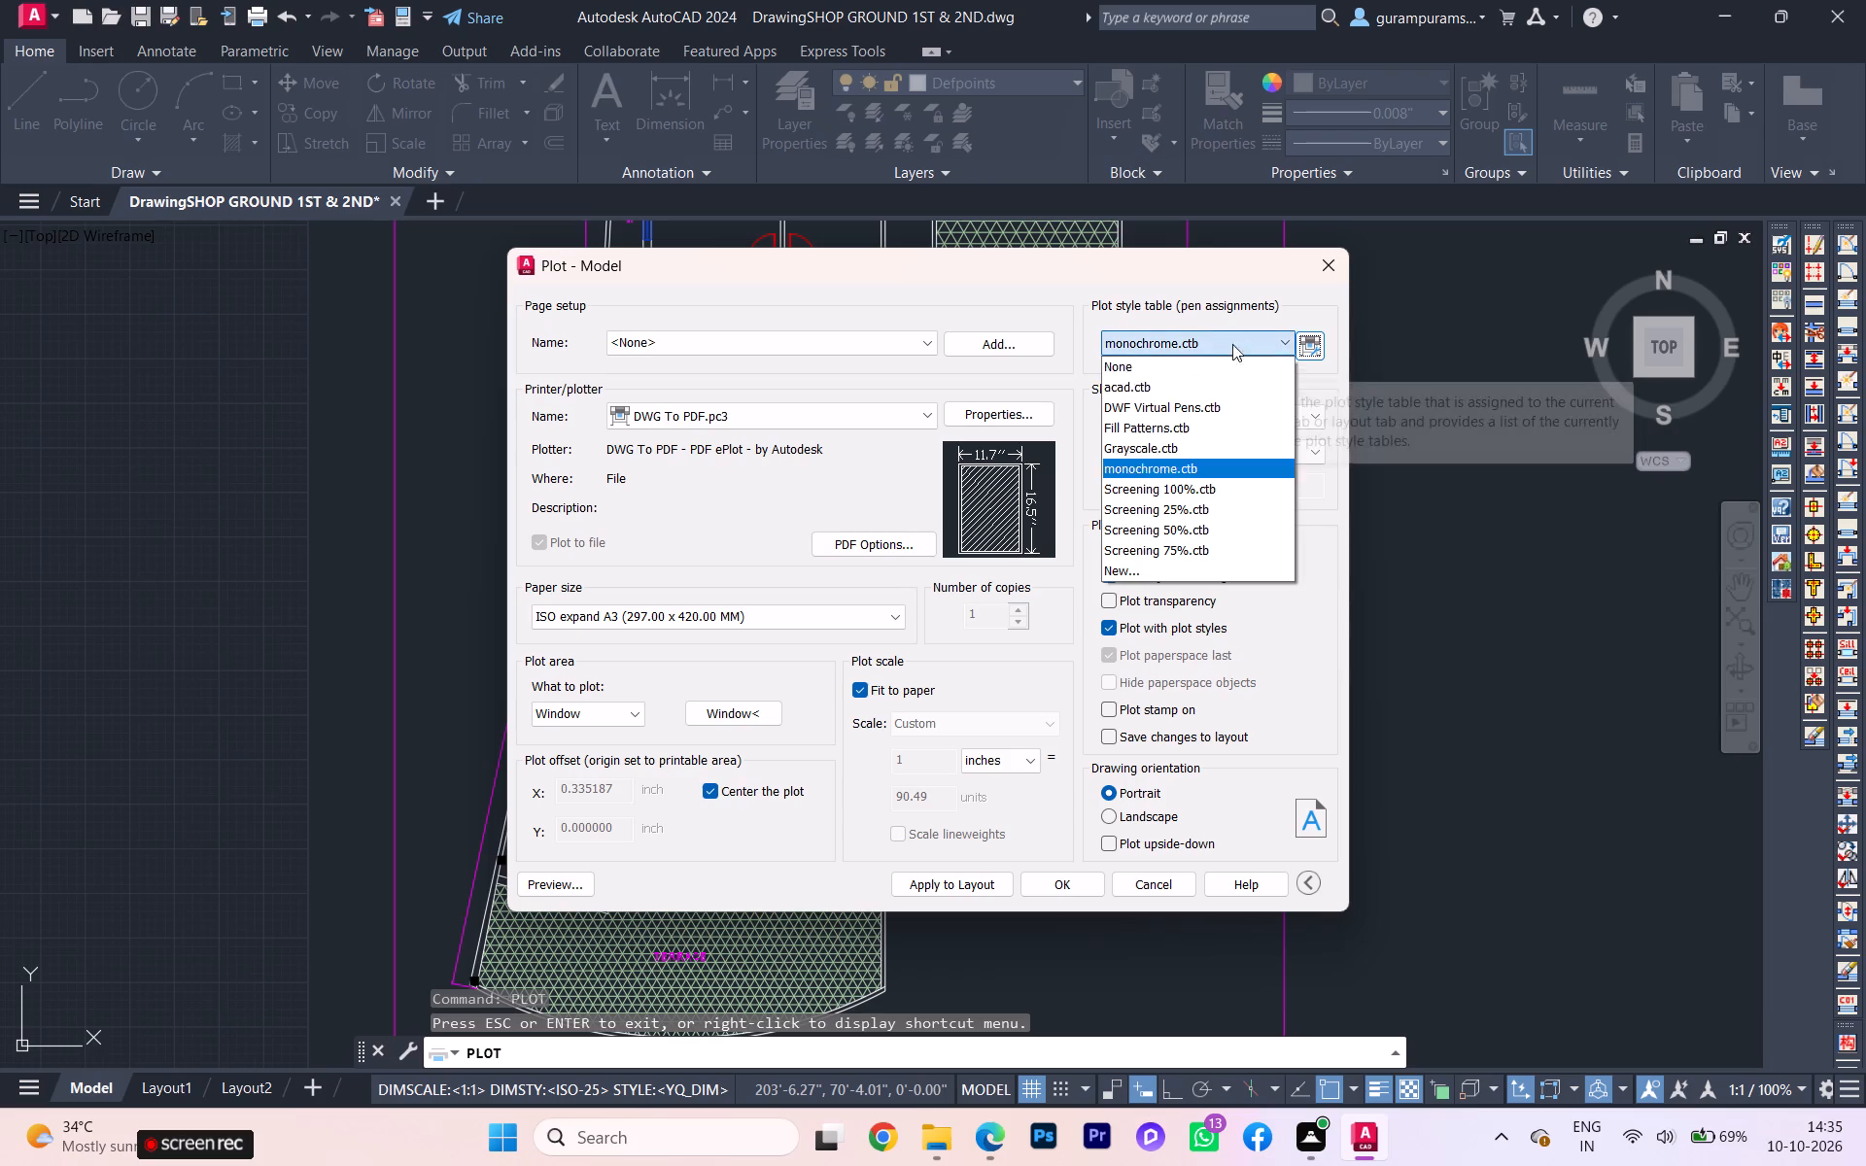
left_click(1153, 366)
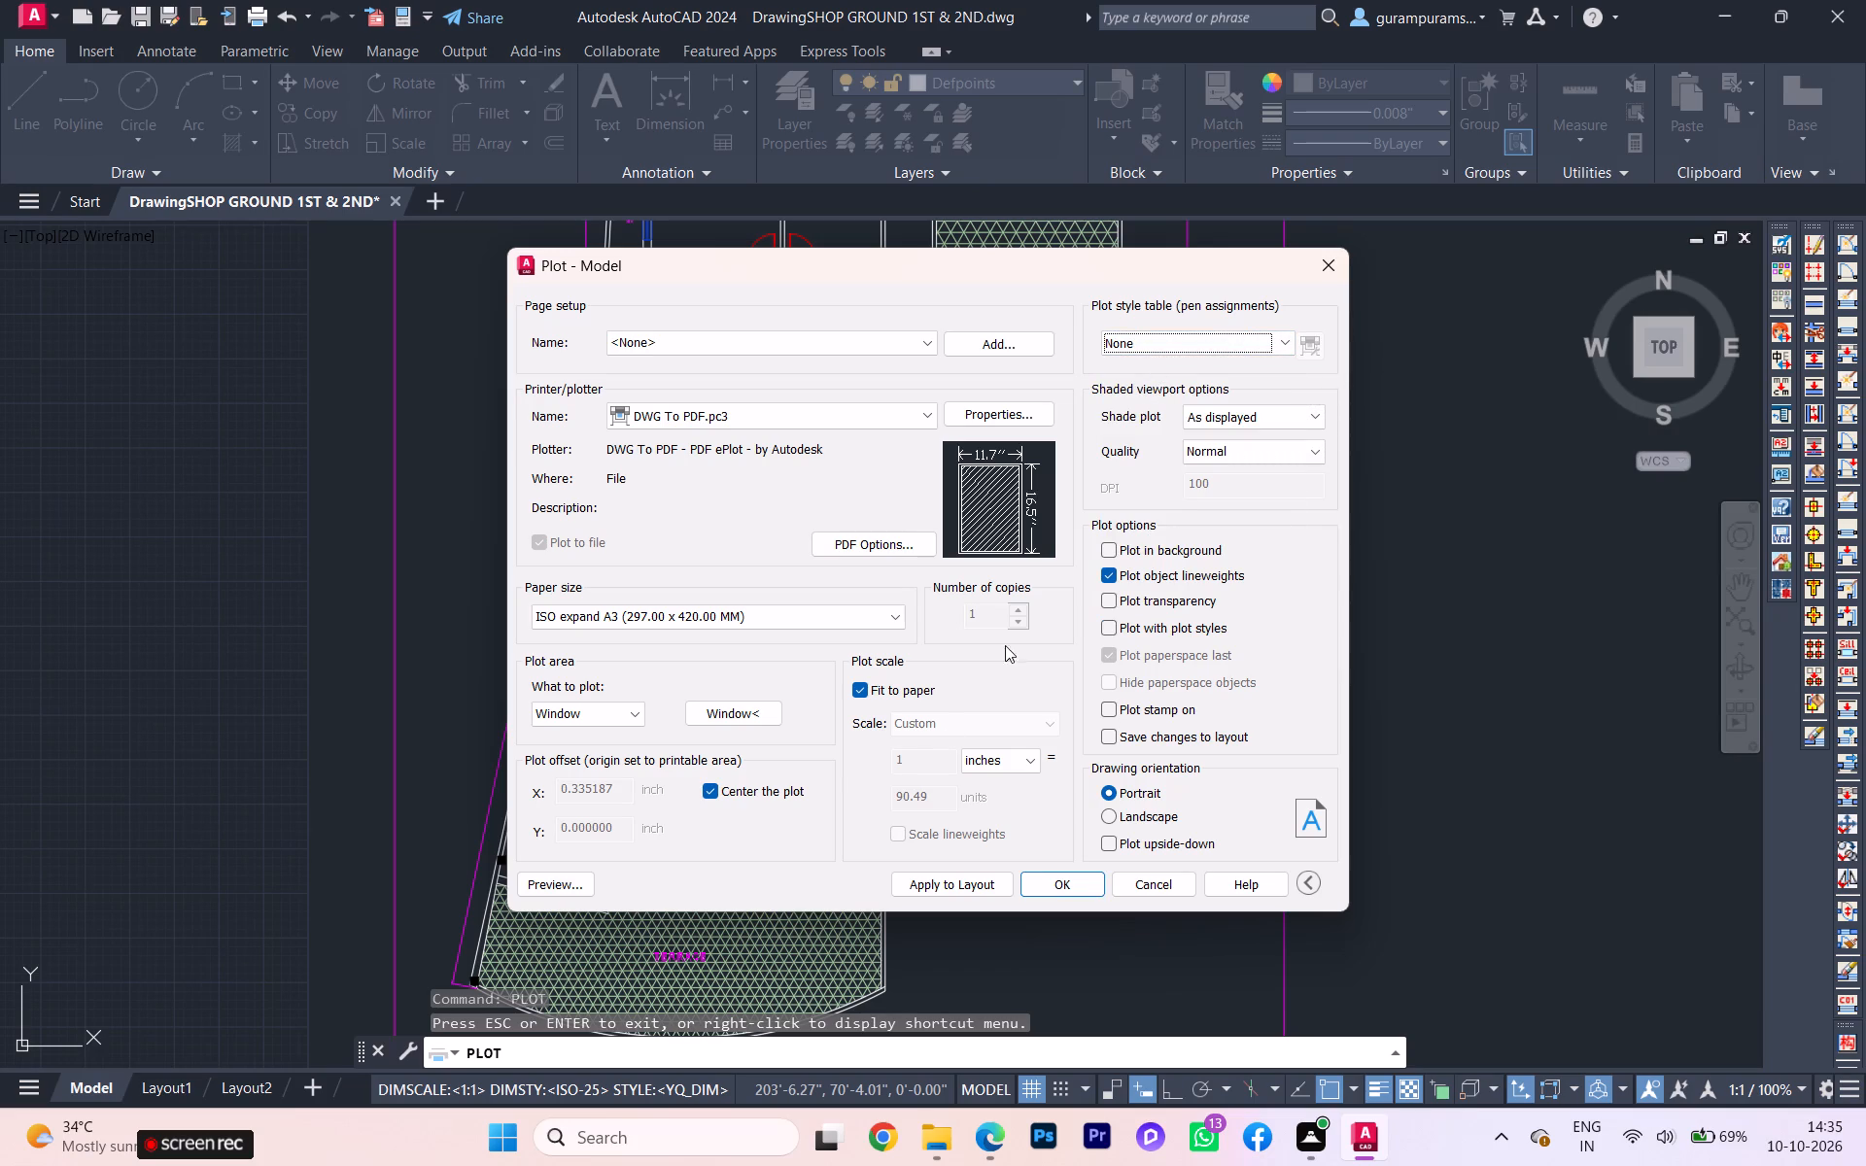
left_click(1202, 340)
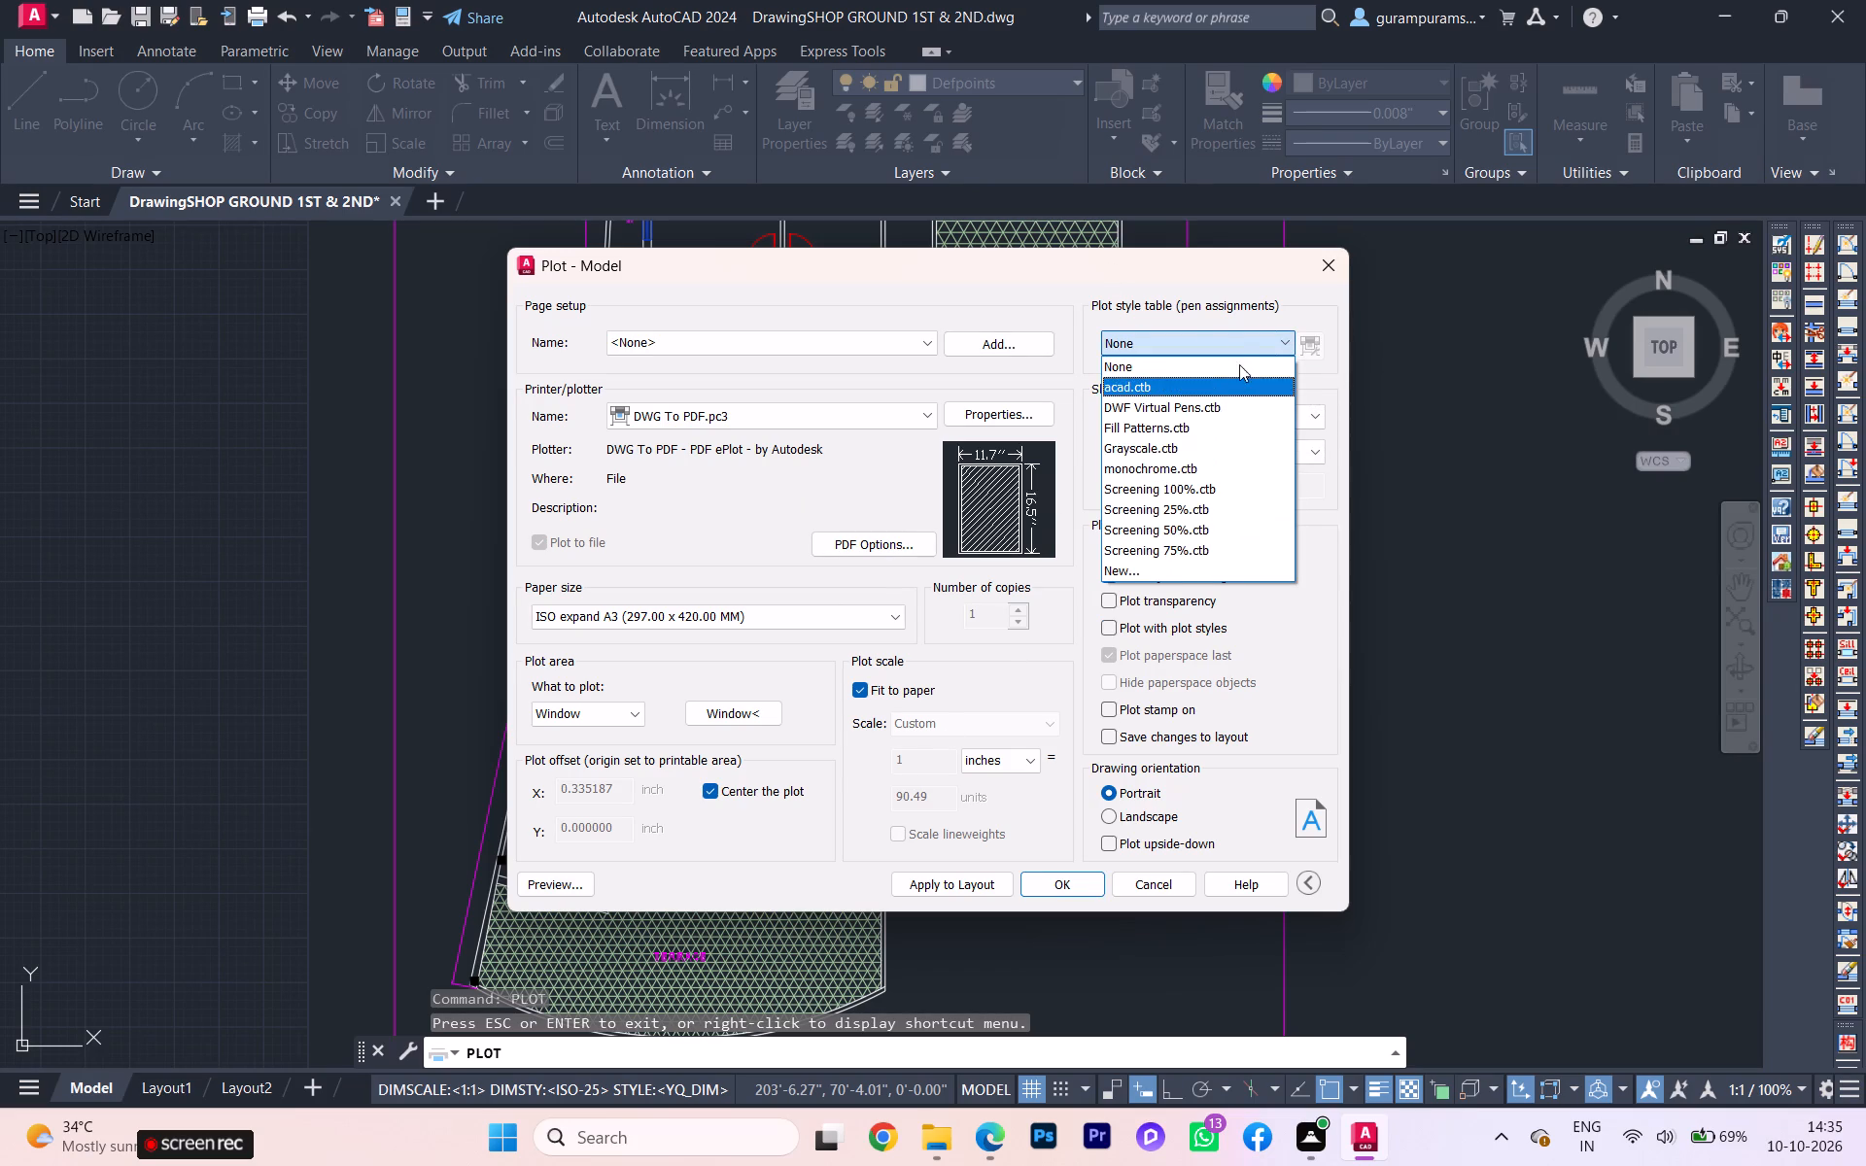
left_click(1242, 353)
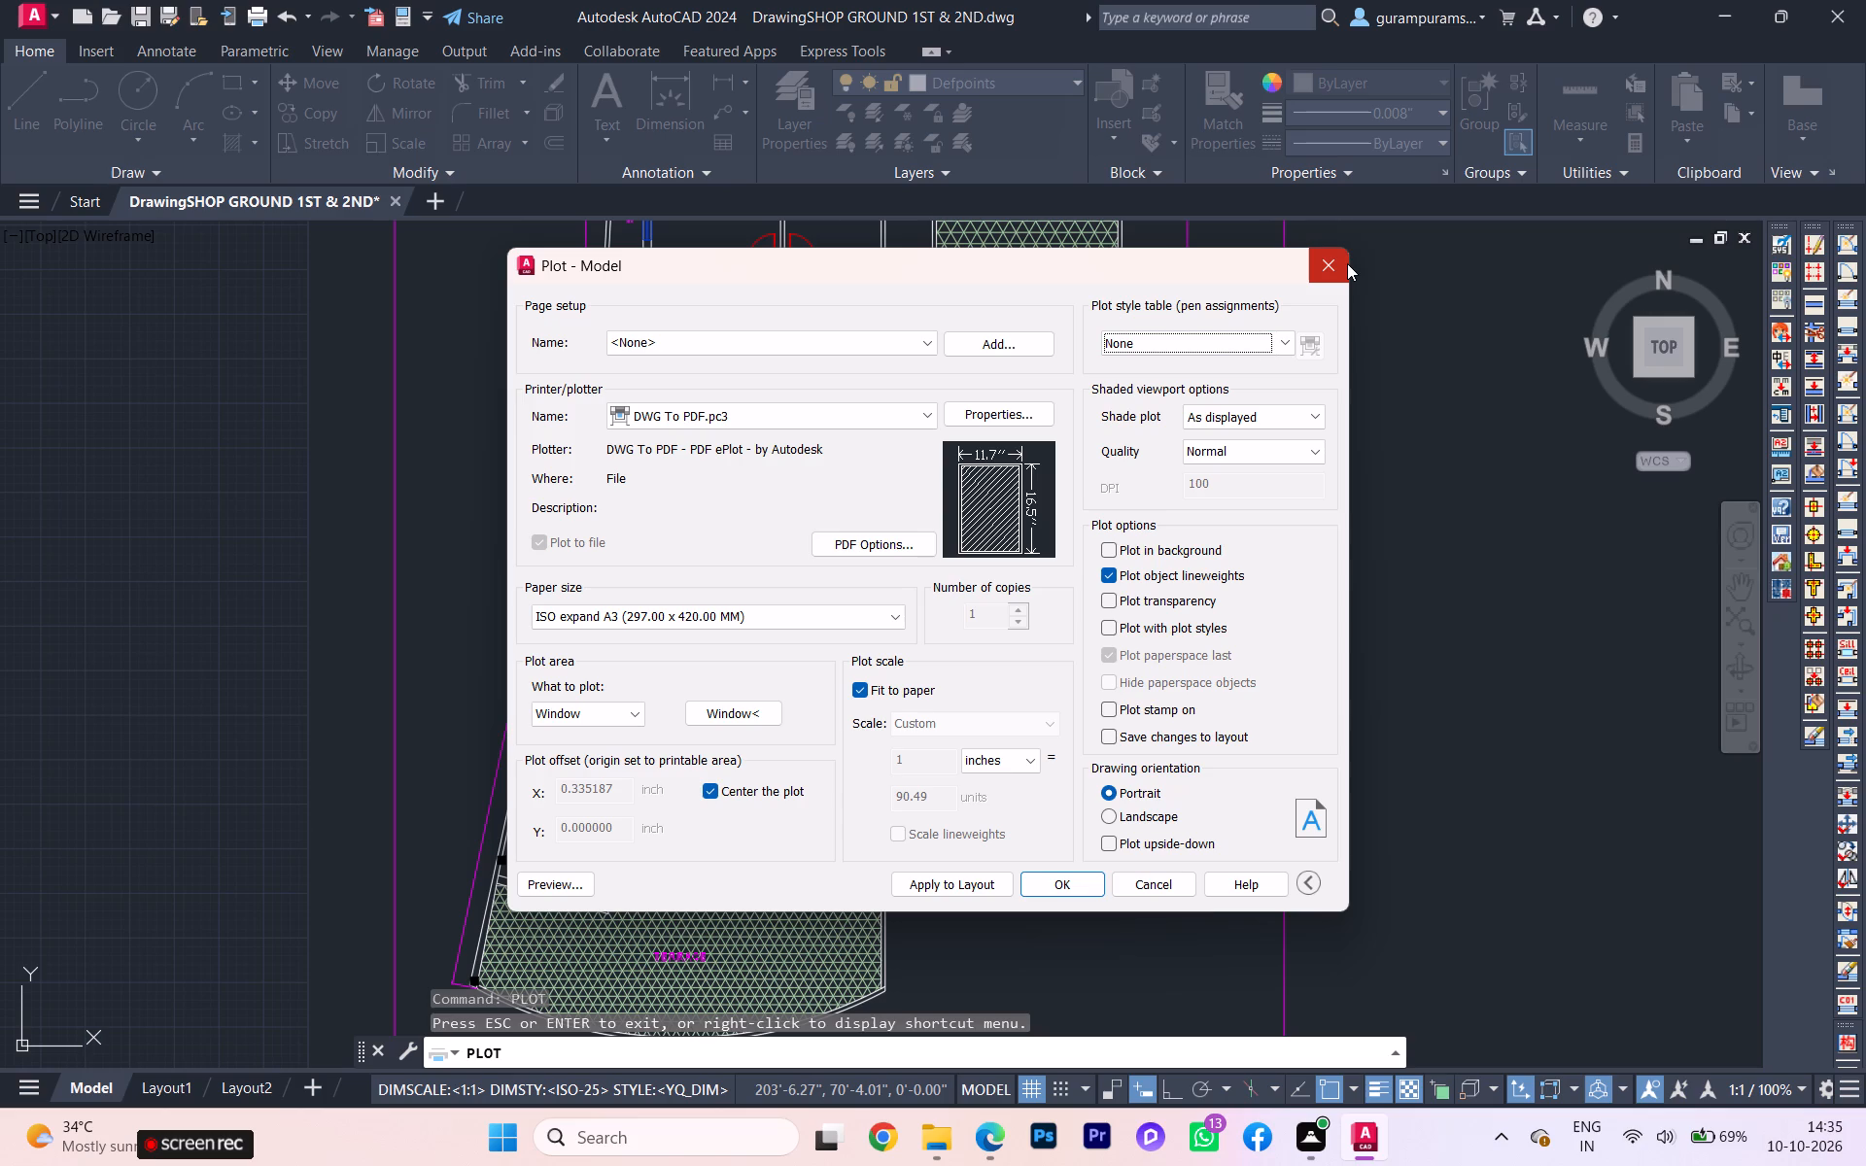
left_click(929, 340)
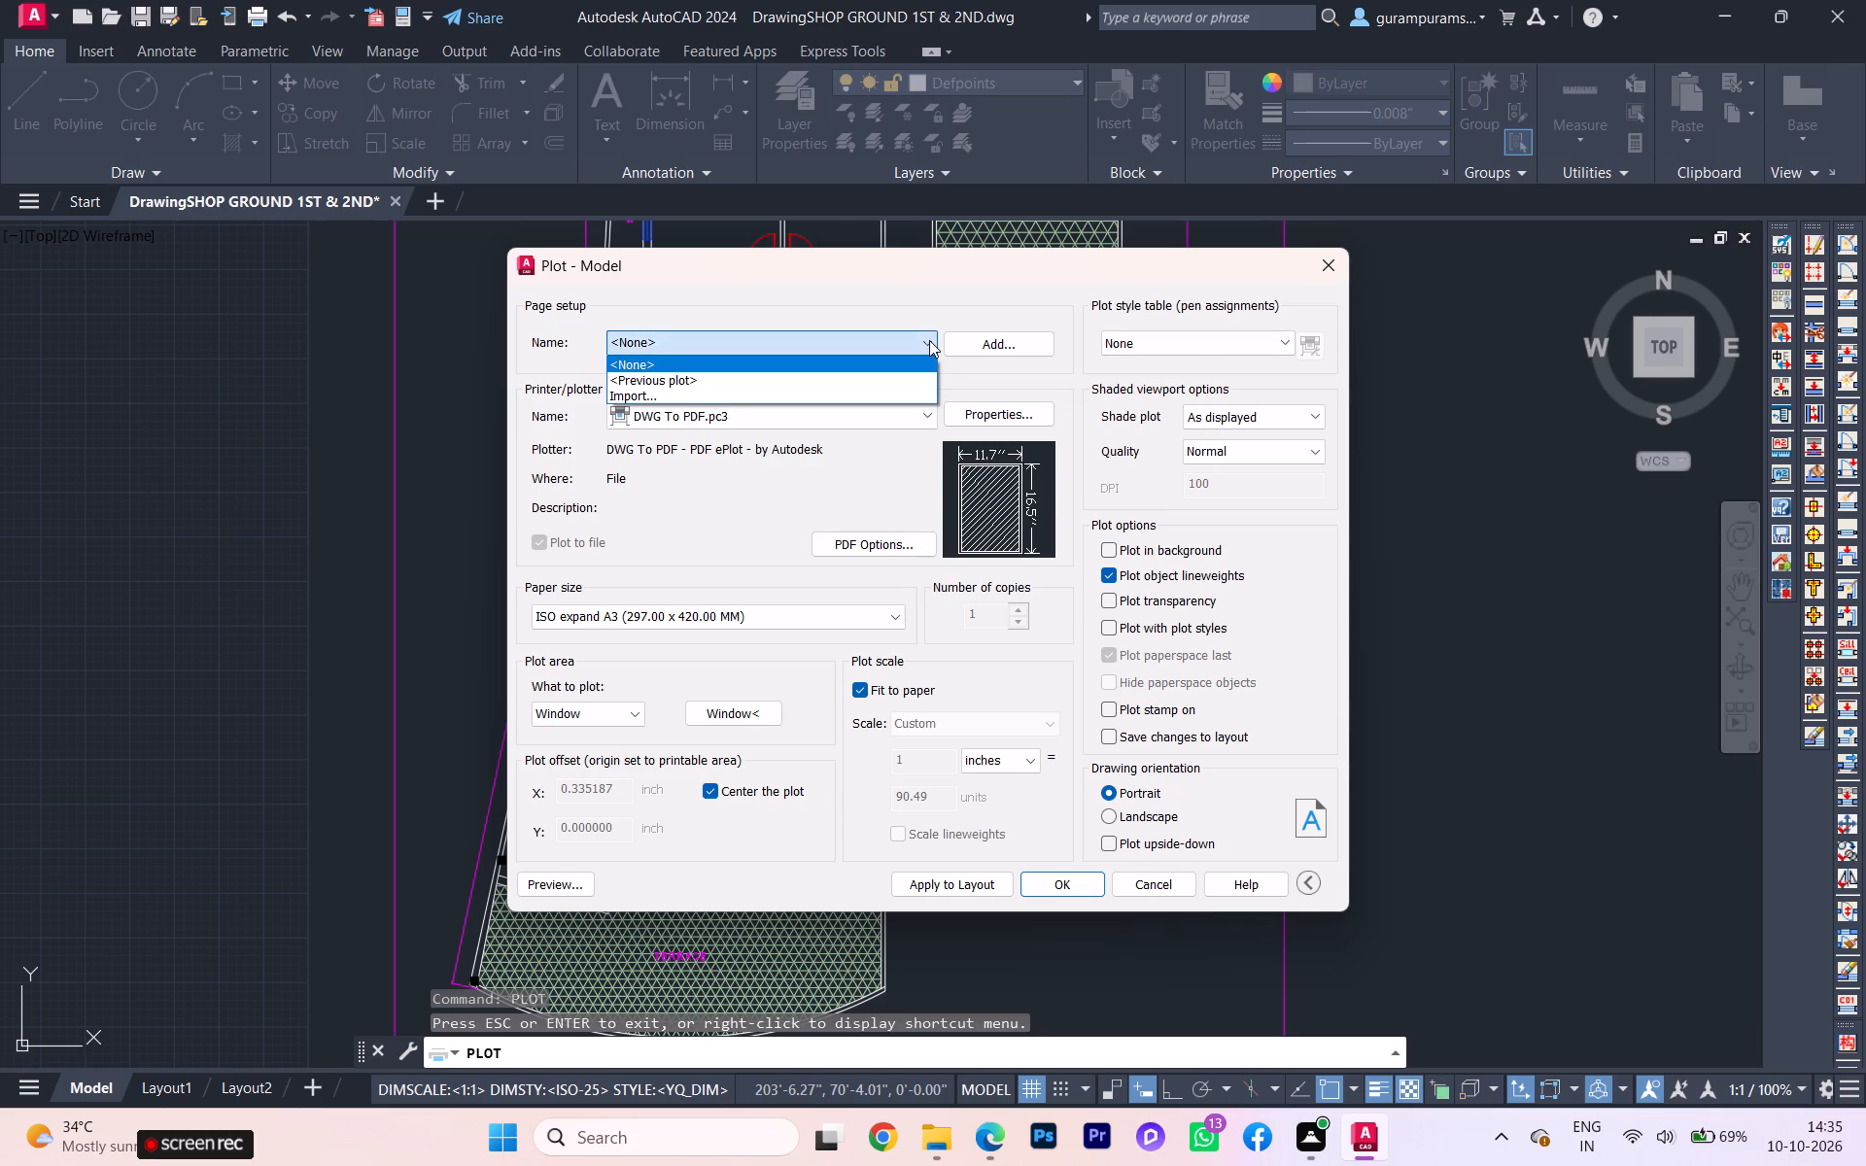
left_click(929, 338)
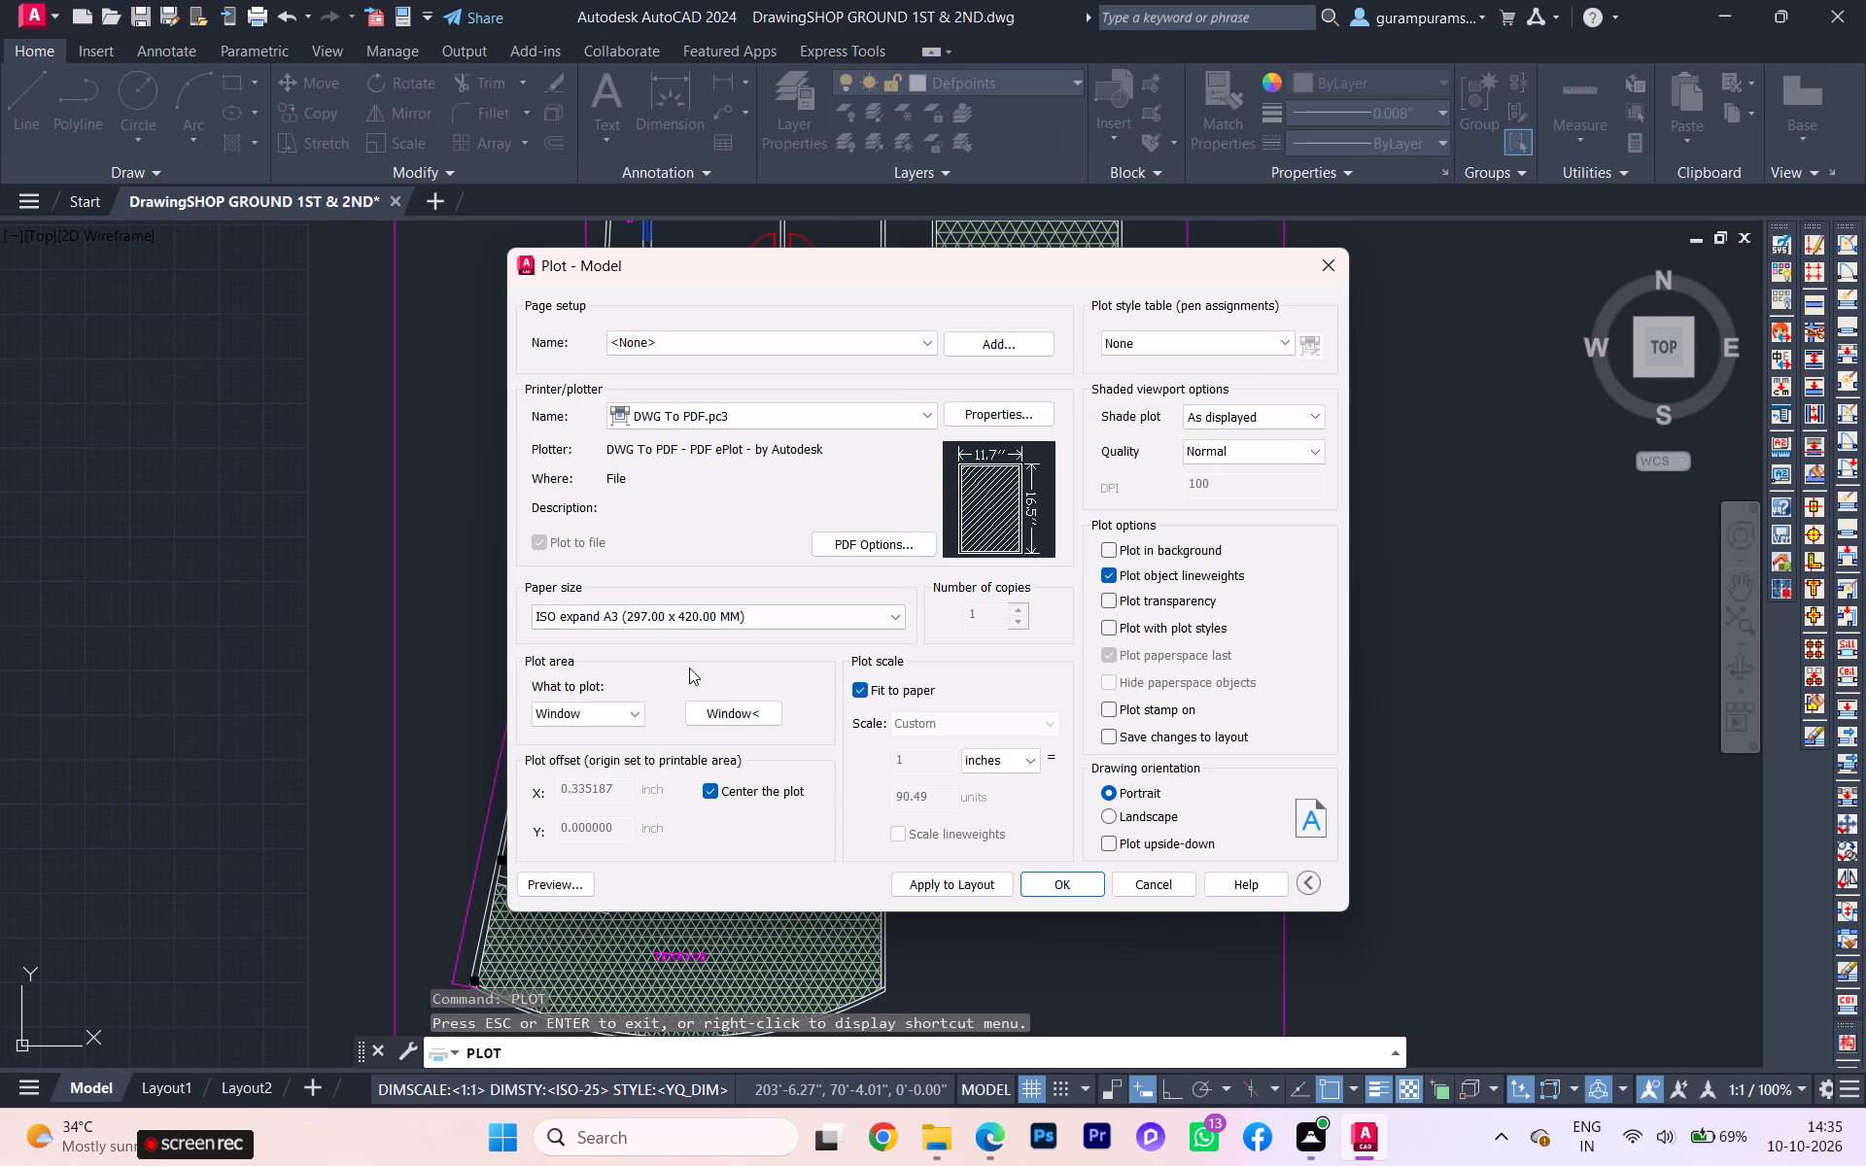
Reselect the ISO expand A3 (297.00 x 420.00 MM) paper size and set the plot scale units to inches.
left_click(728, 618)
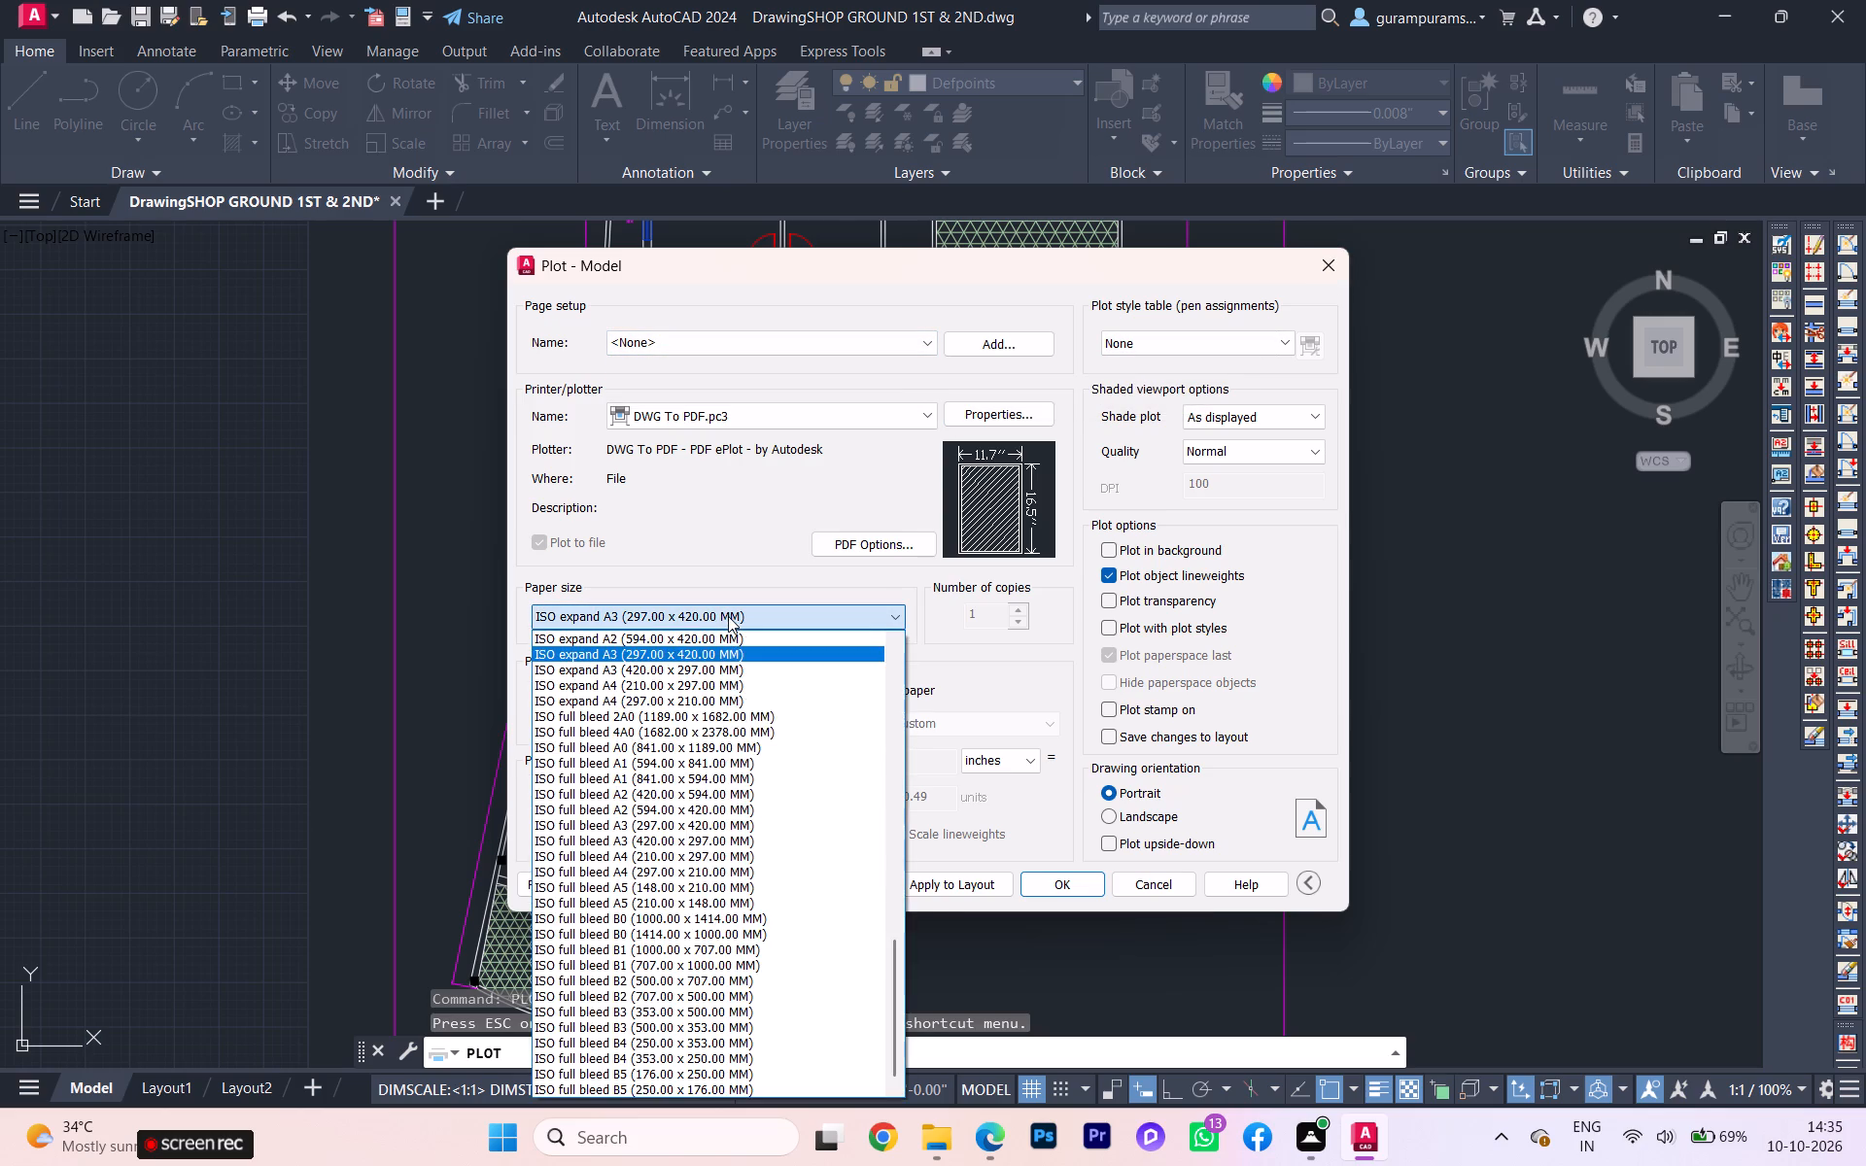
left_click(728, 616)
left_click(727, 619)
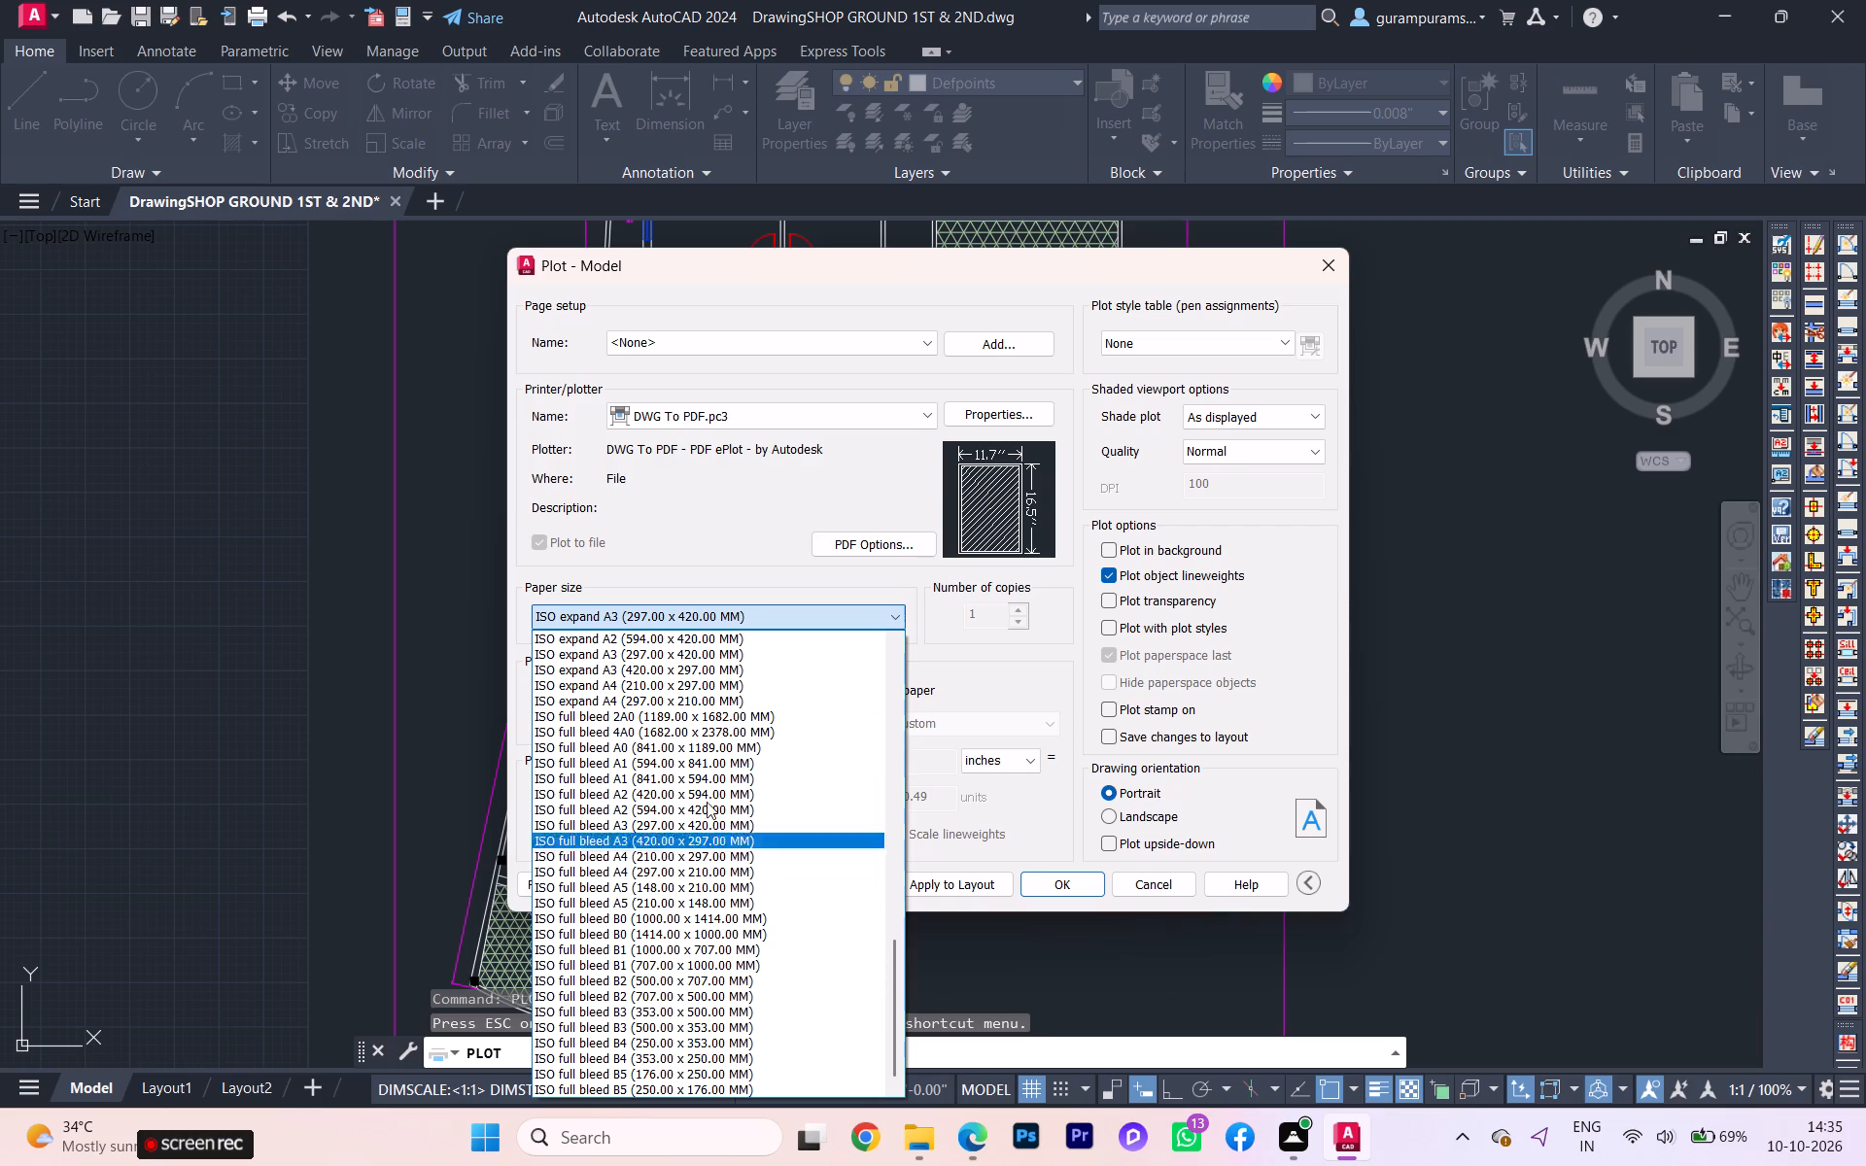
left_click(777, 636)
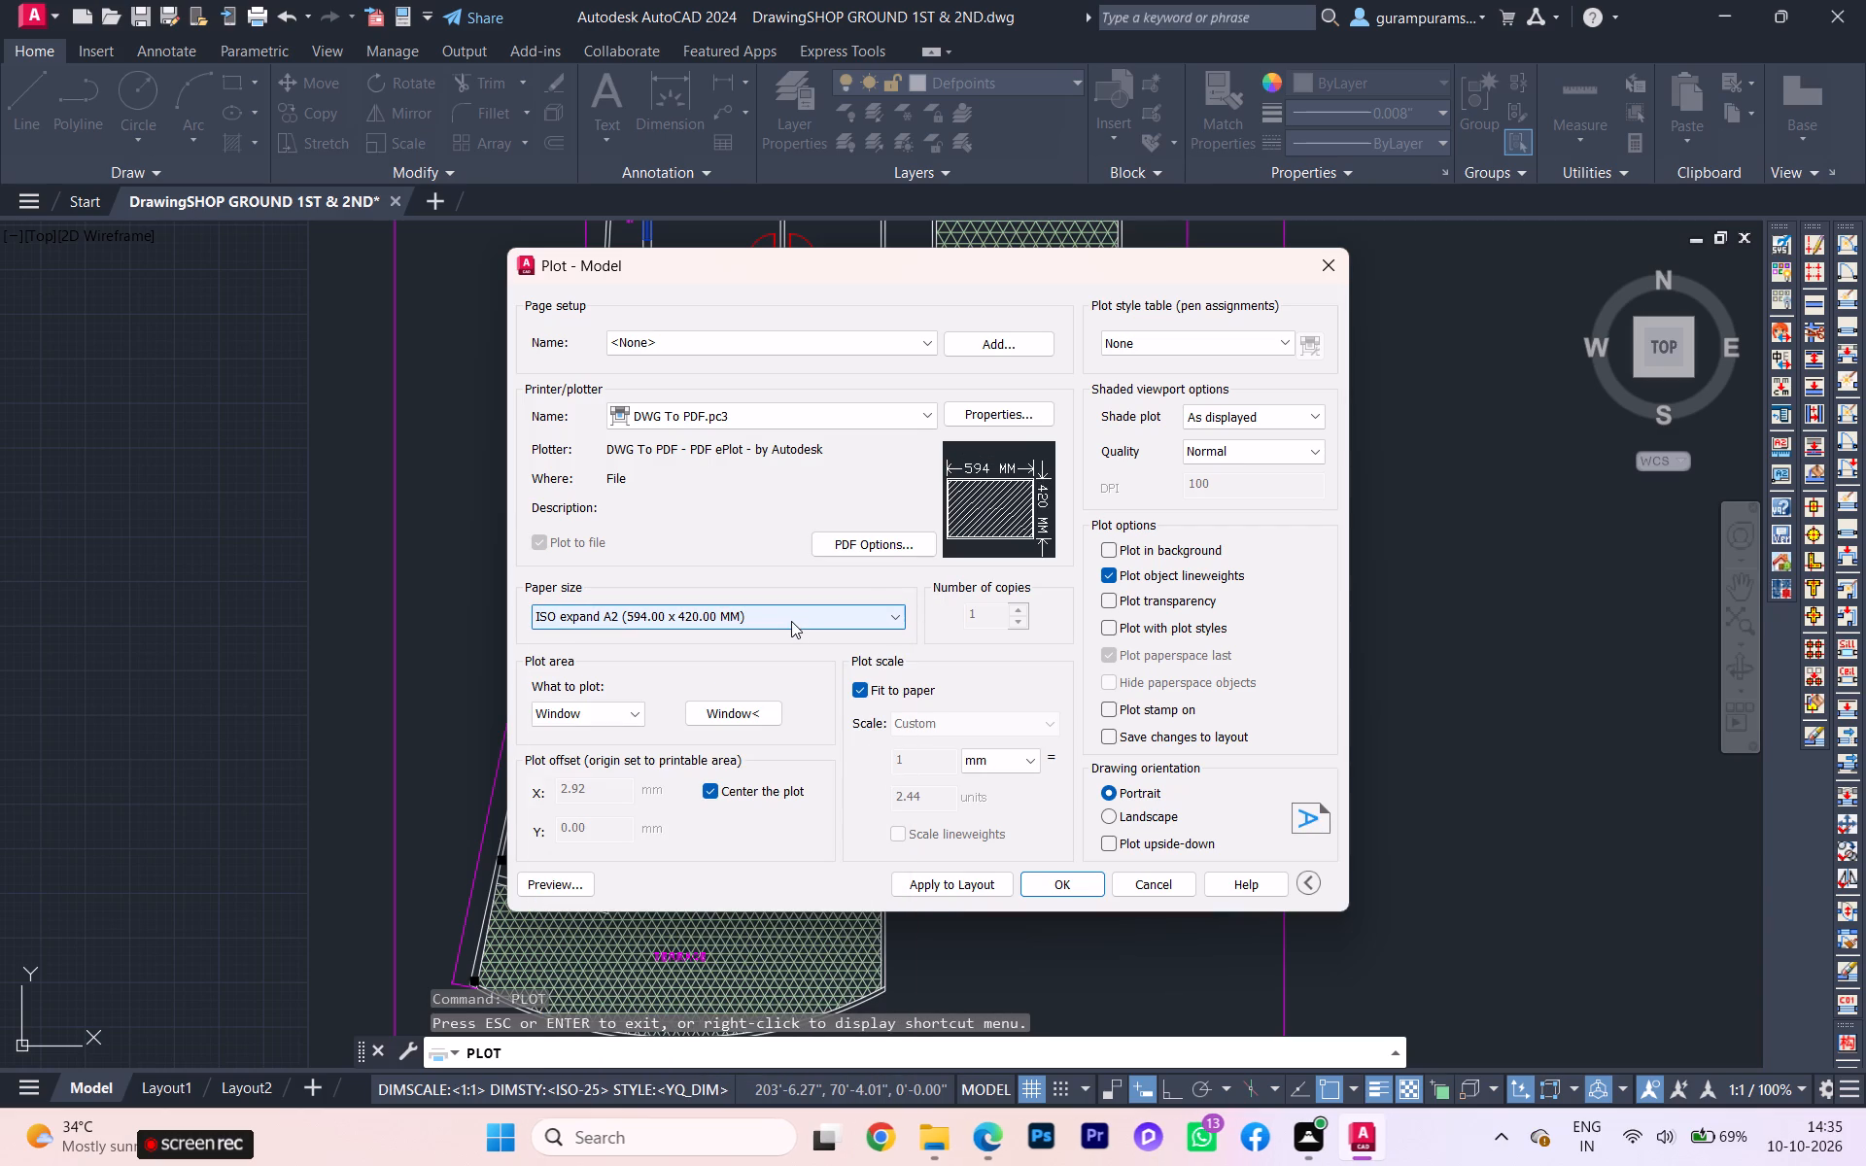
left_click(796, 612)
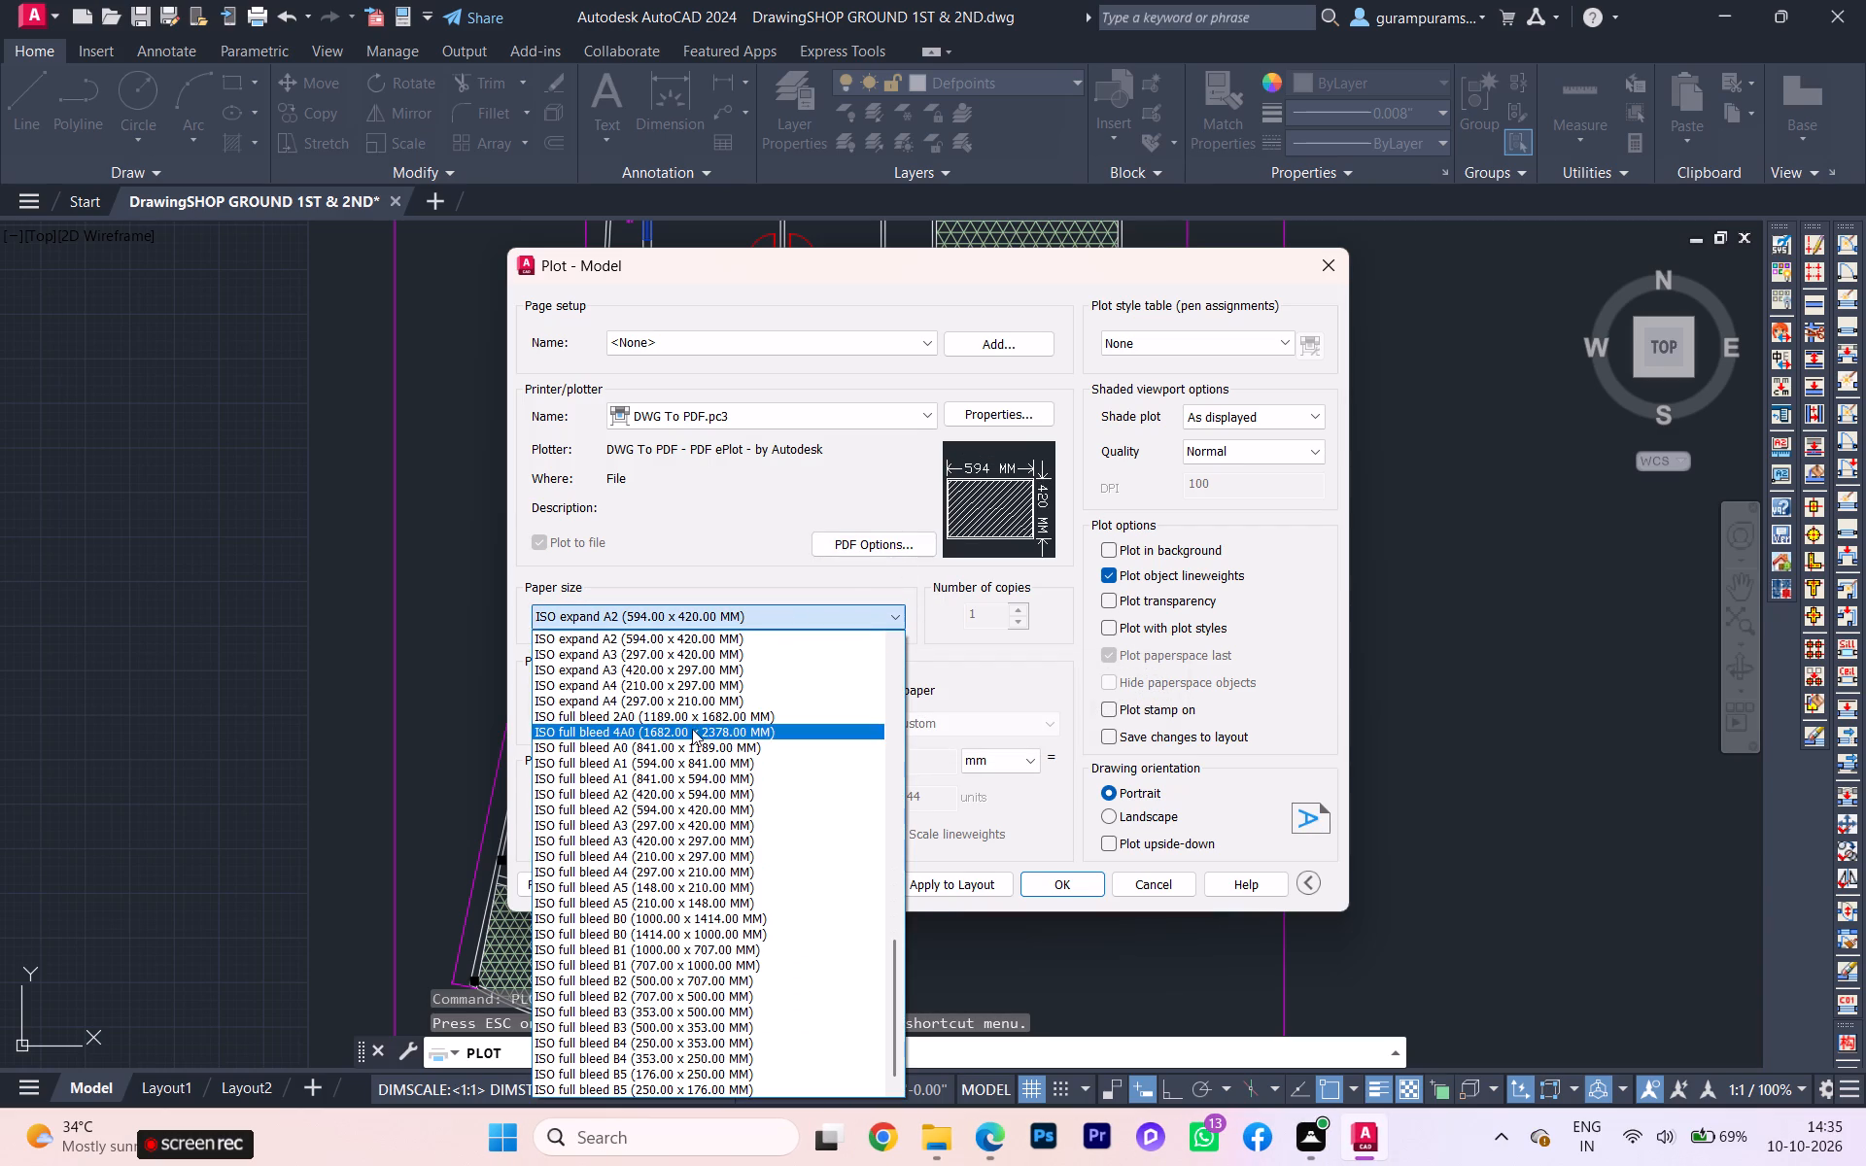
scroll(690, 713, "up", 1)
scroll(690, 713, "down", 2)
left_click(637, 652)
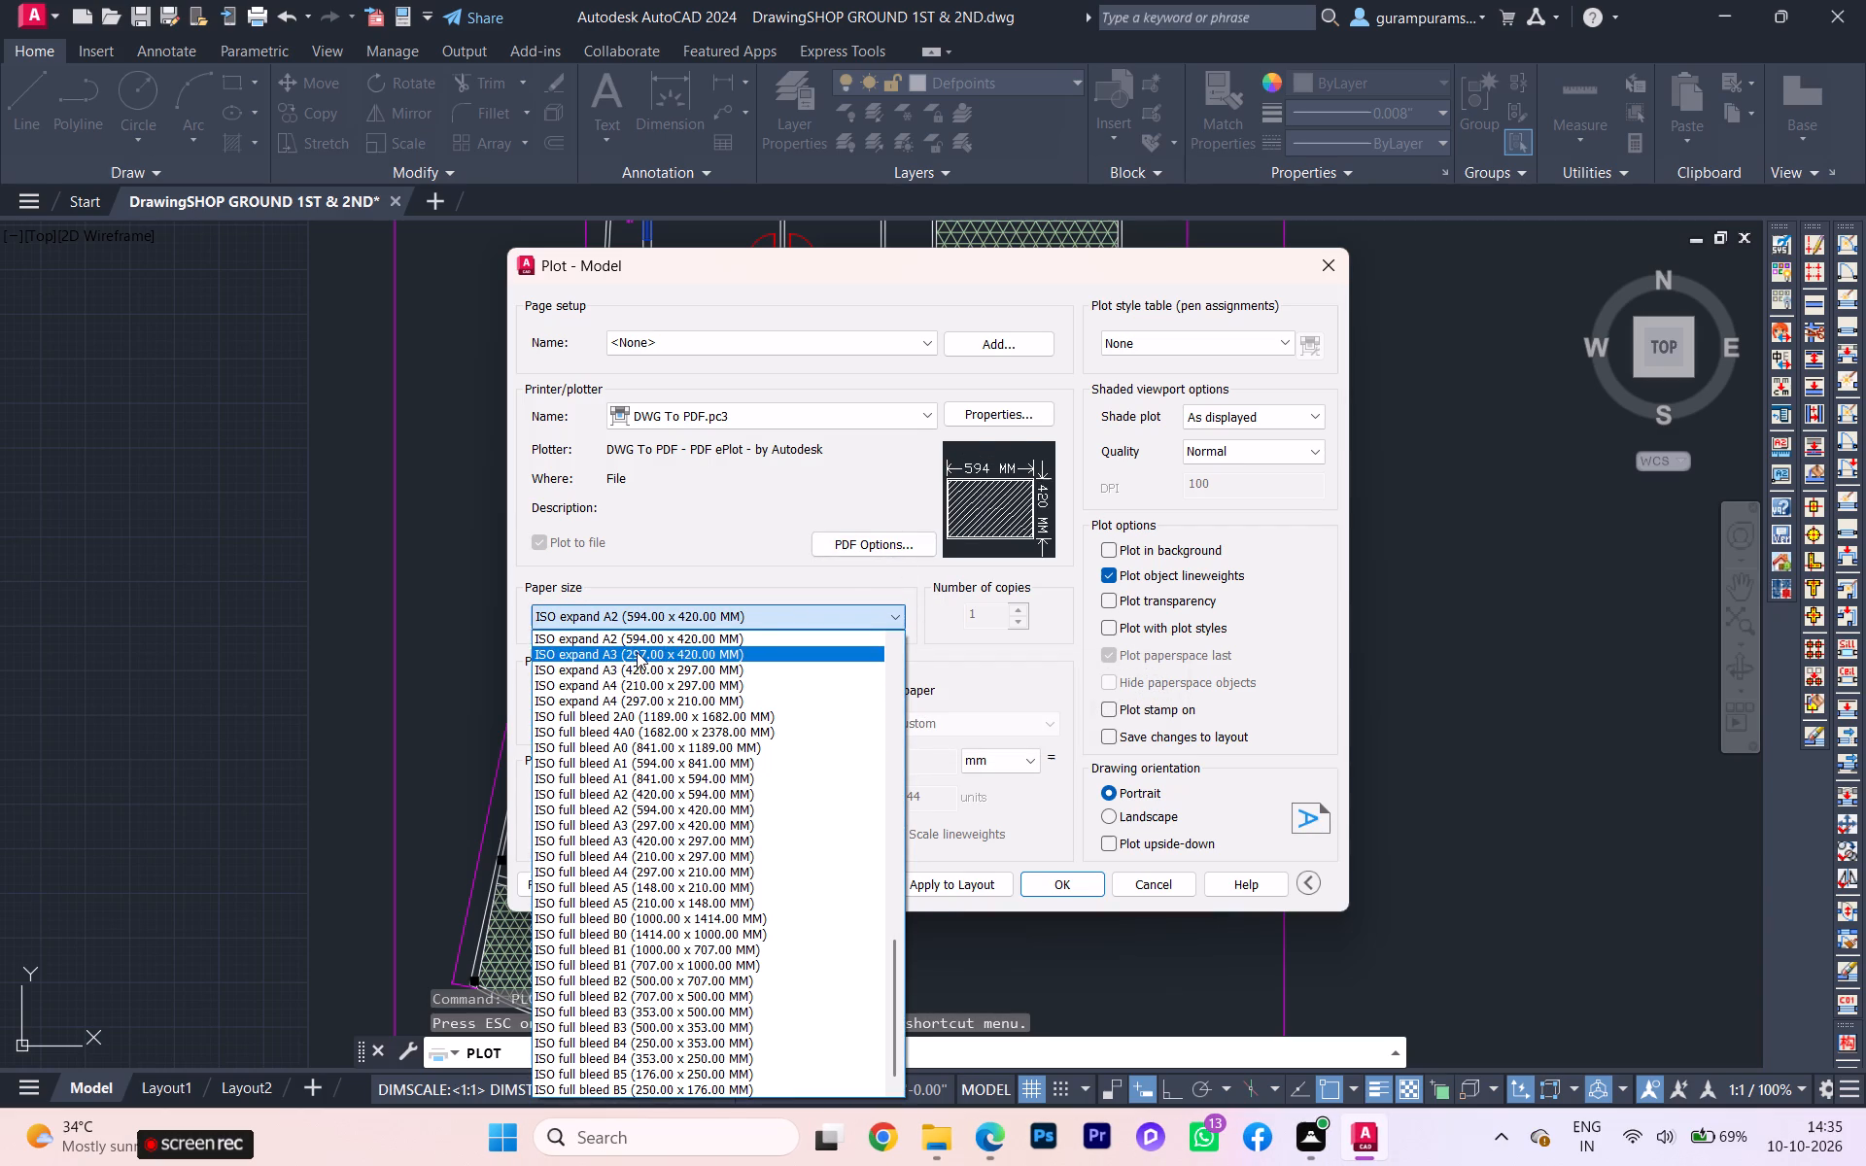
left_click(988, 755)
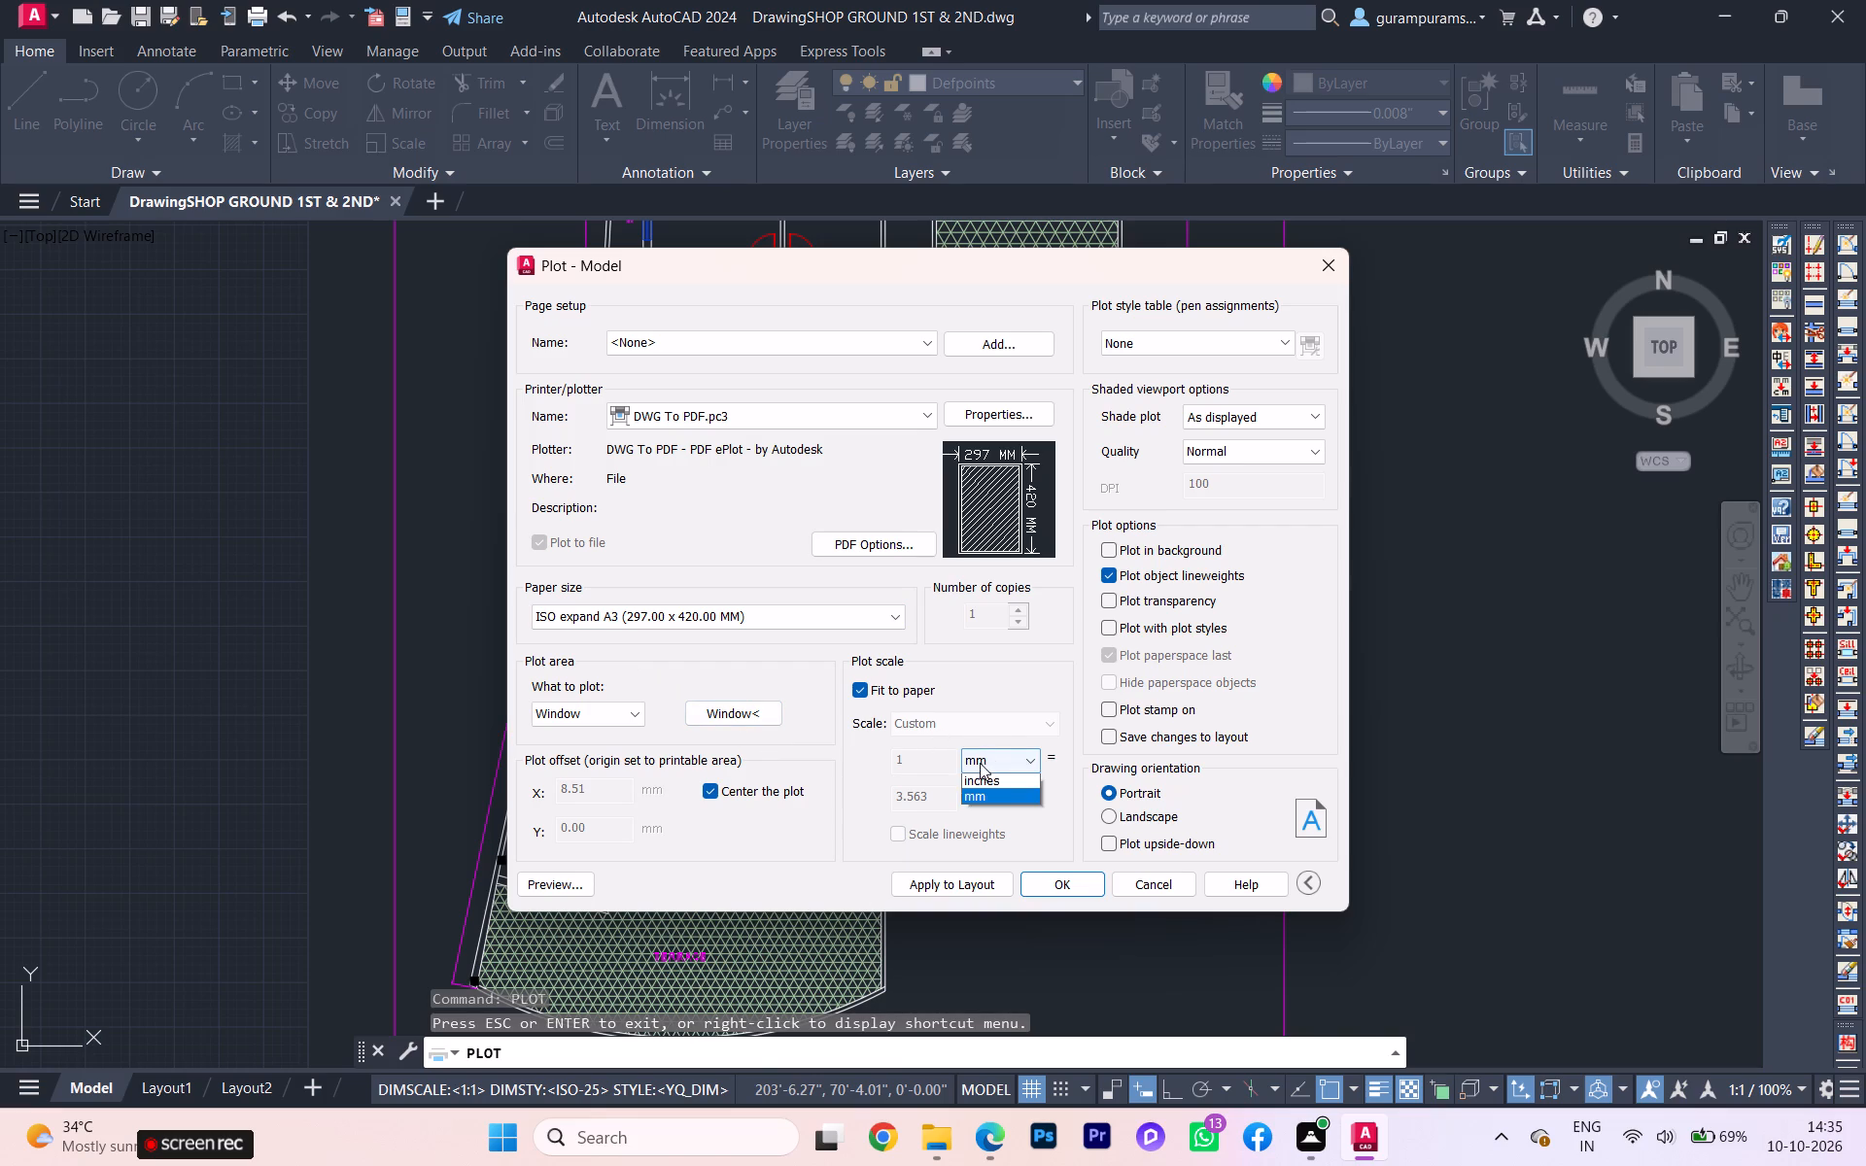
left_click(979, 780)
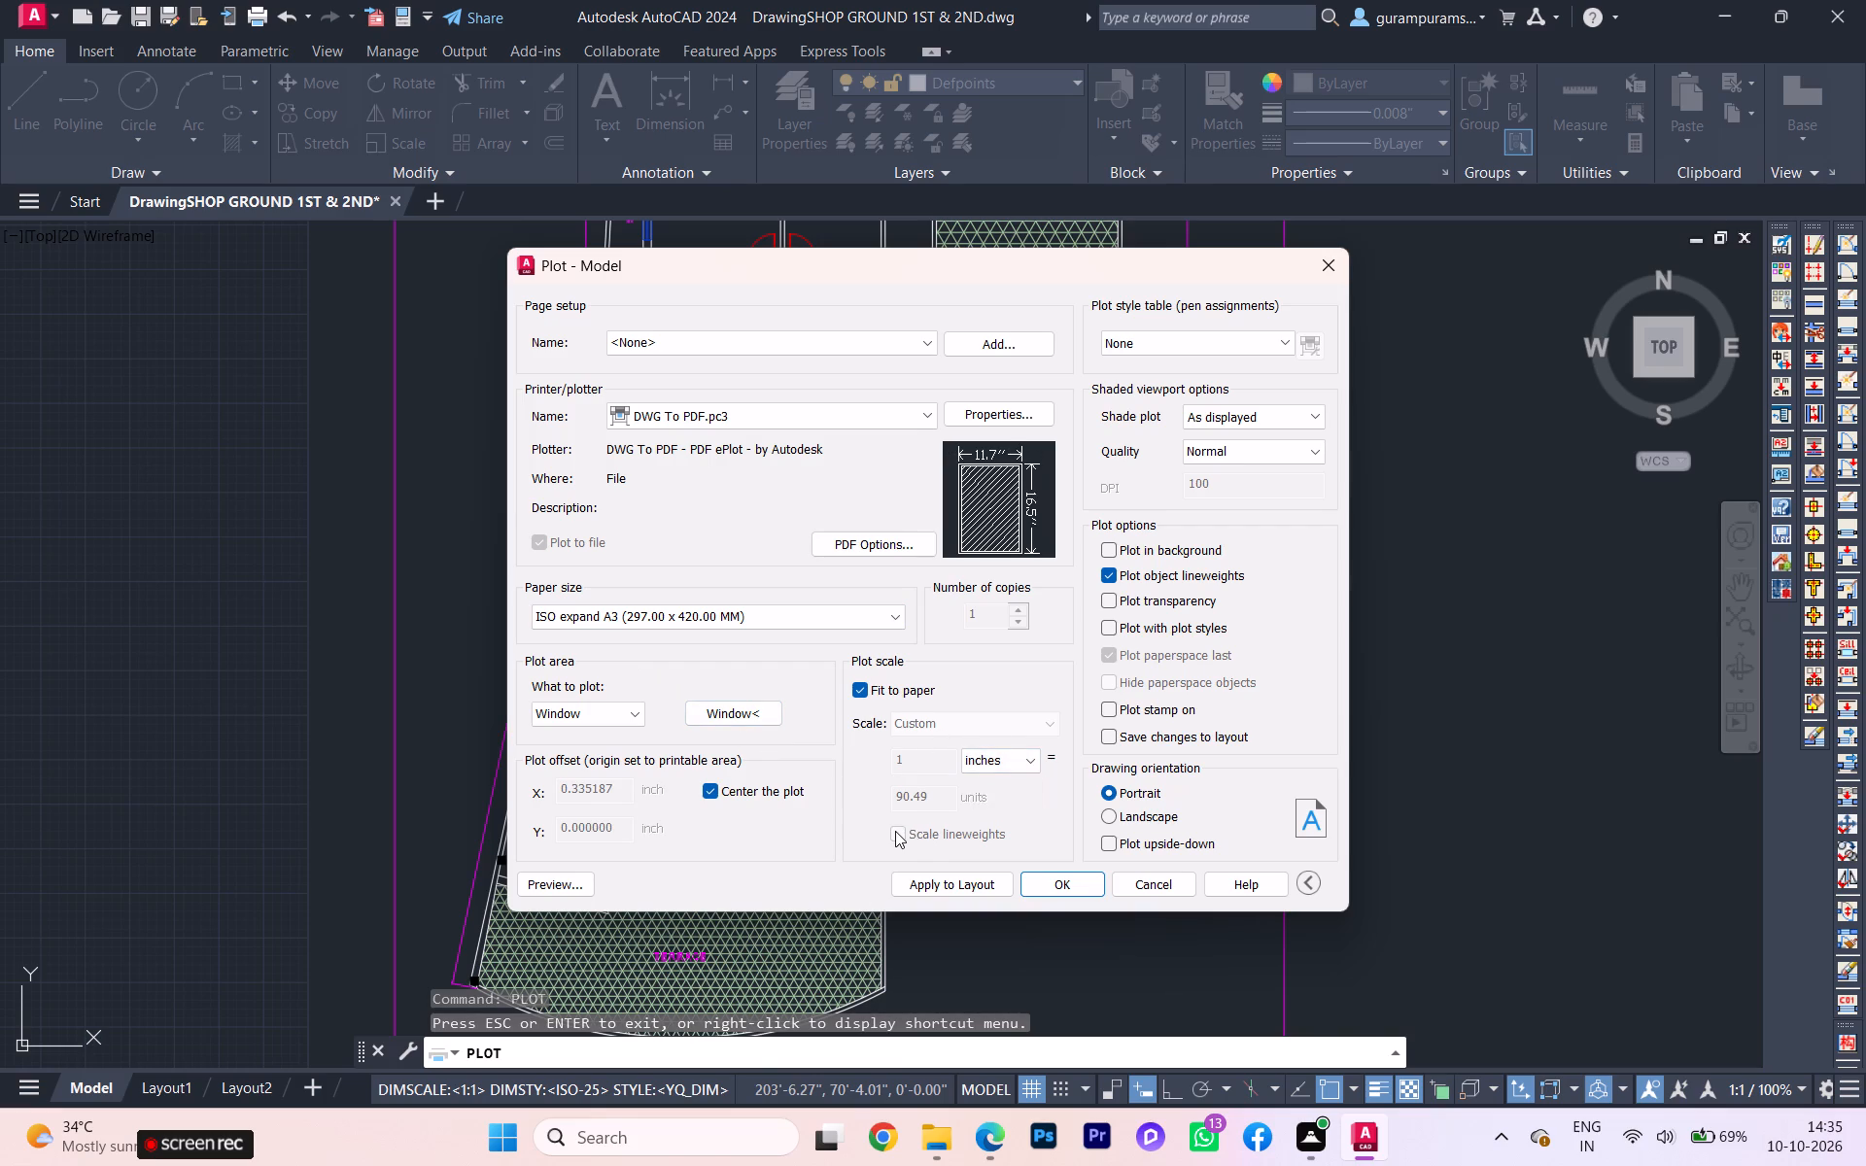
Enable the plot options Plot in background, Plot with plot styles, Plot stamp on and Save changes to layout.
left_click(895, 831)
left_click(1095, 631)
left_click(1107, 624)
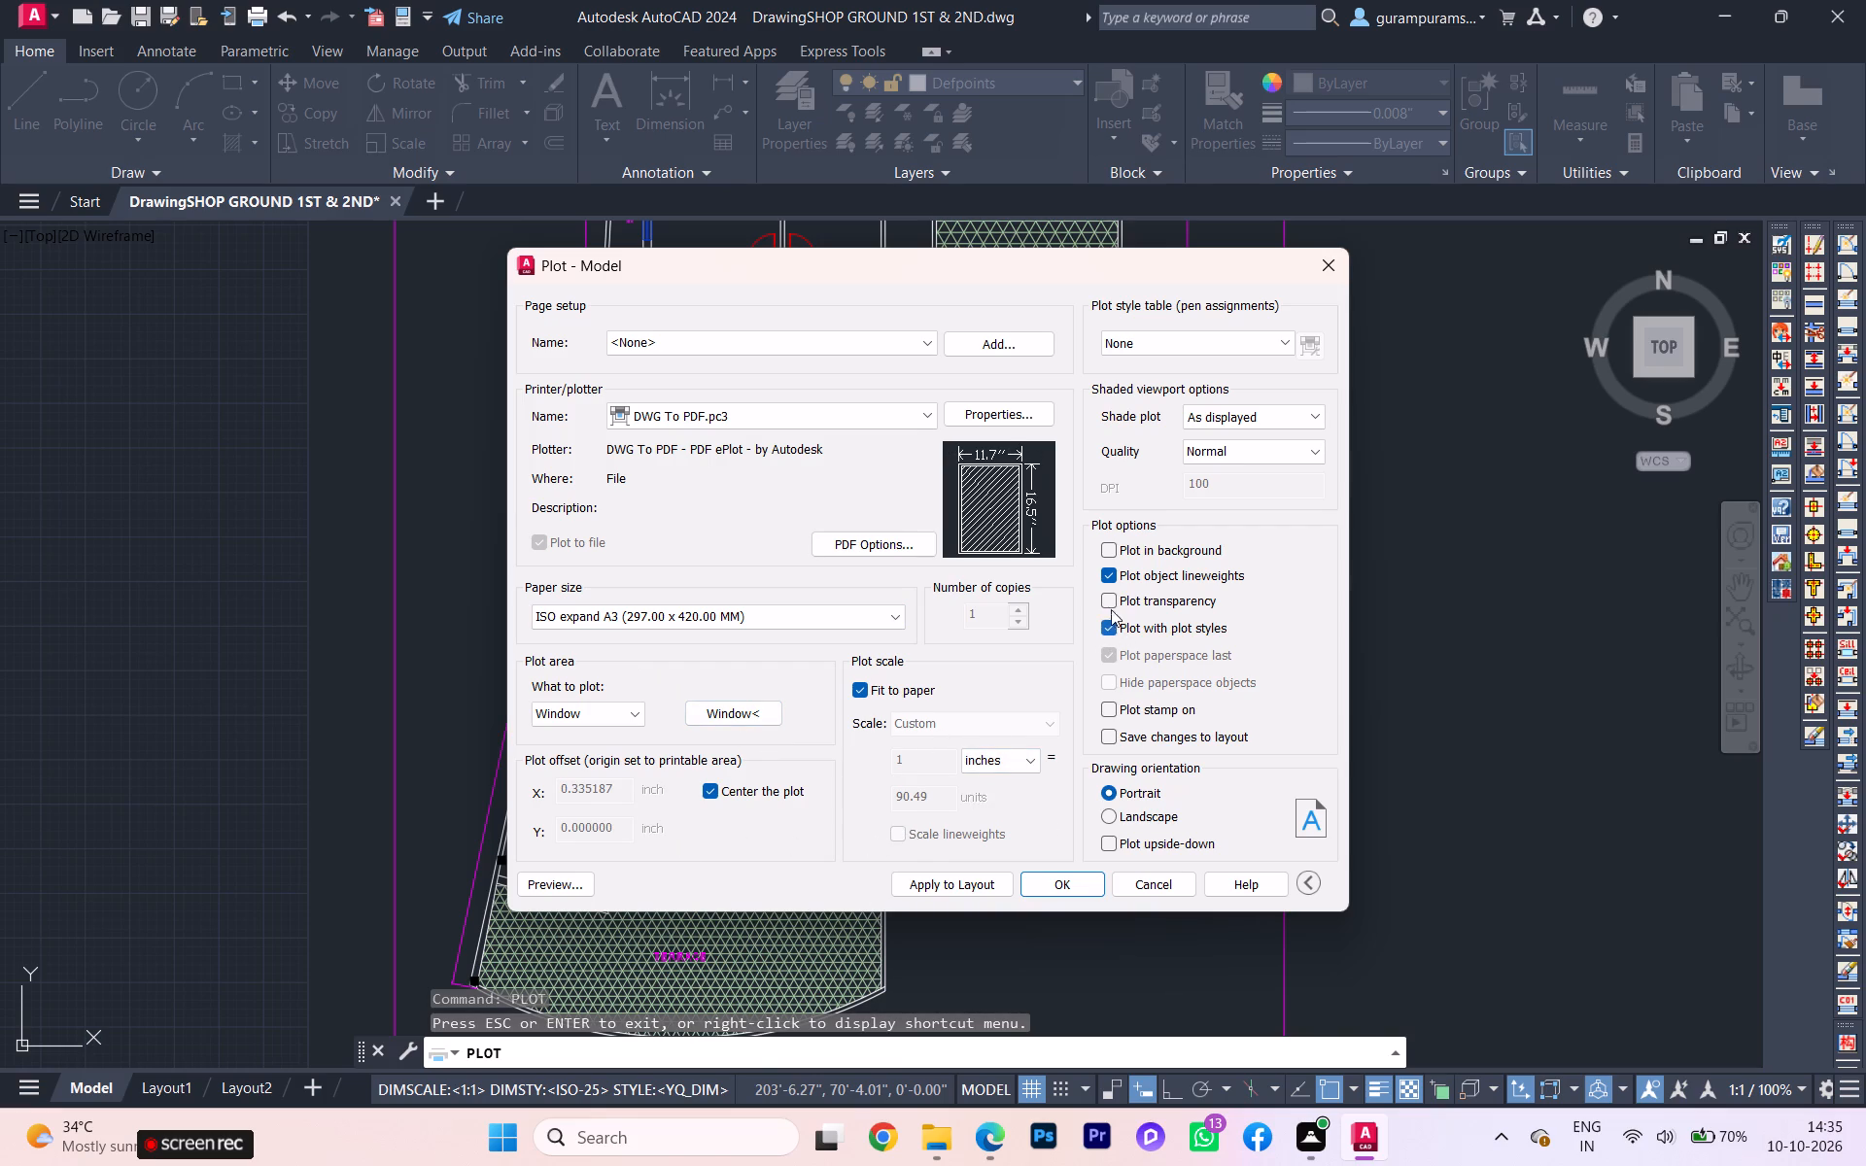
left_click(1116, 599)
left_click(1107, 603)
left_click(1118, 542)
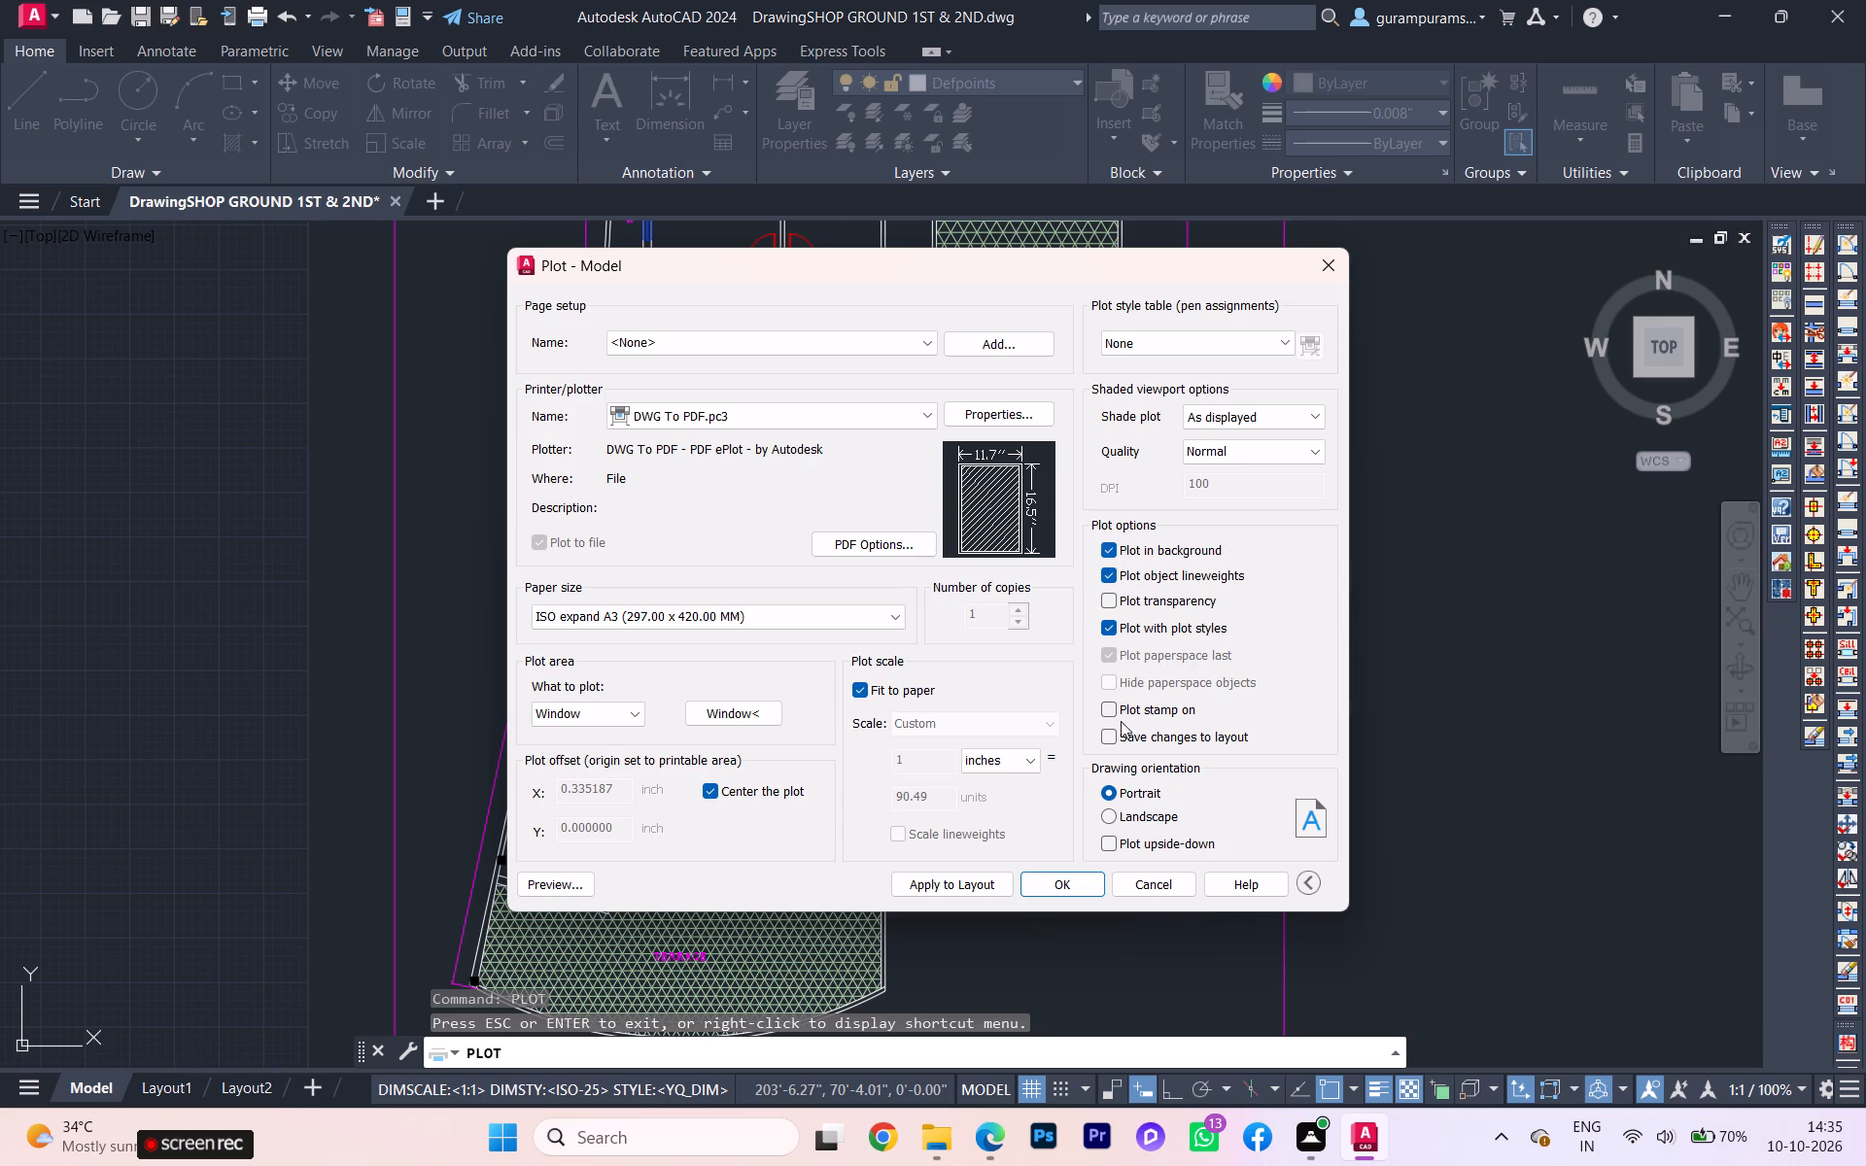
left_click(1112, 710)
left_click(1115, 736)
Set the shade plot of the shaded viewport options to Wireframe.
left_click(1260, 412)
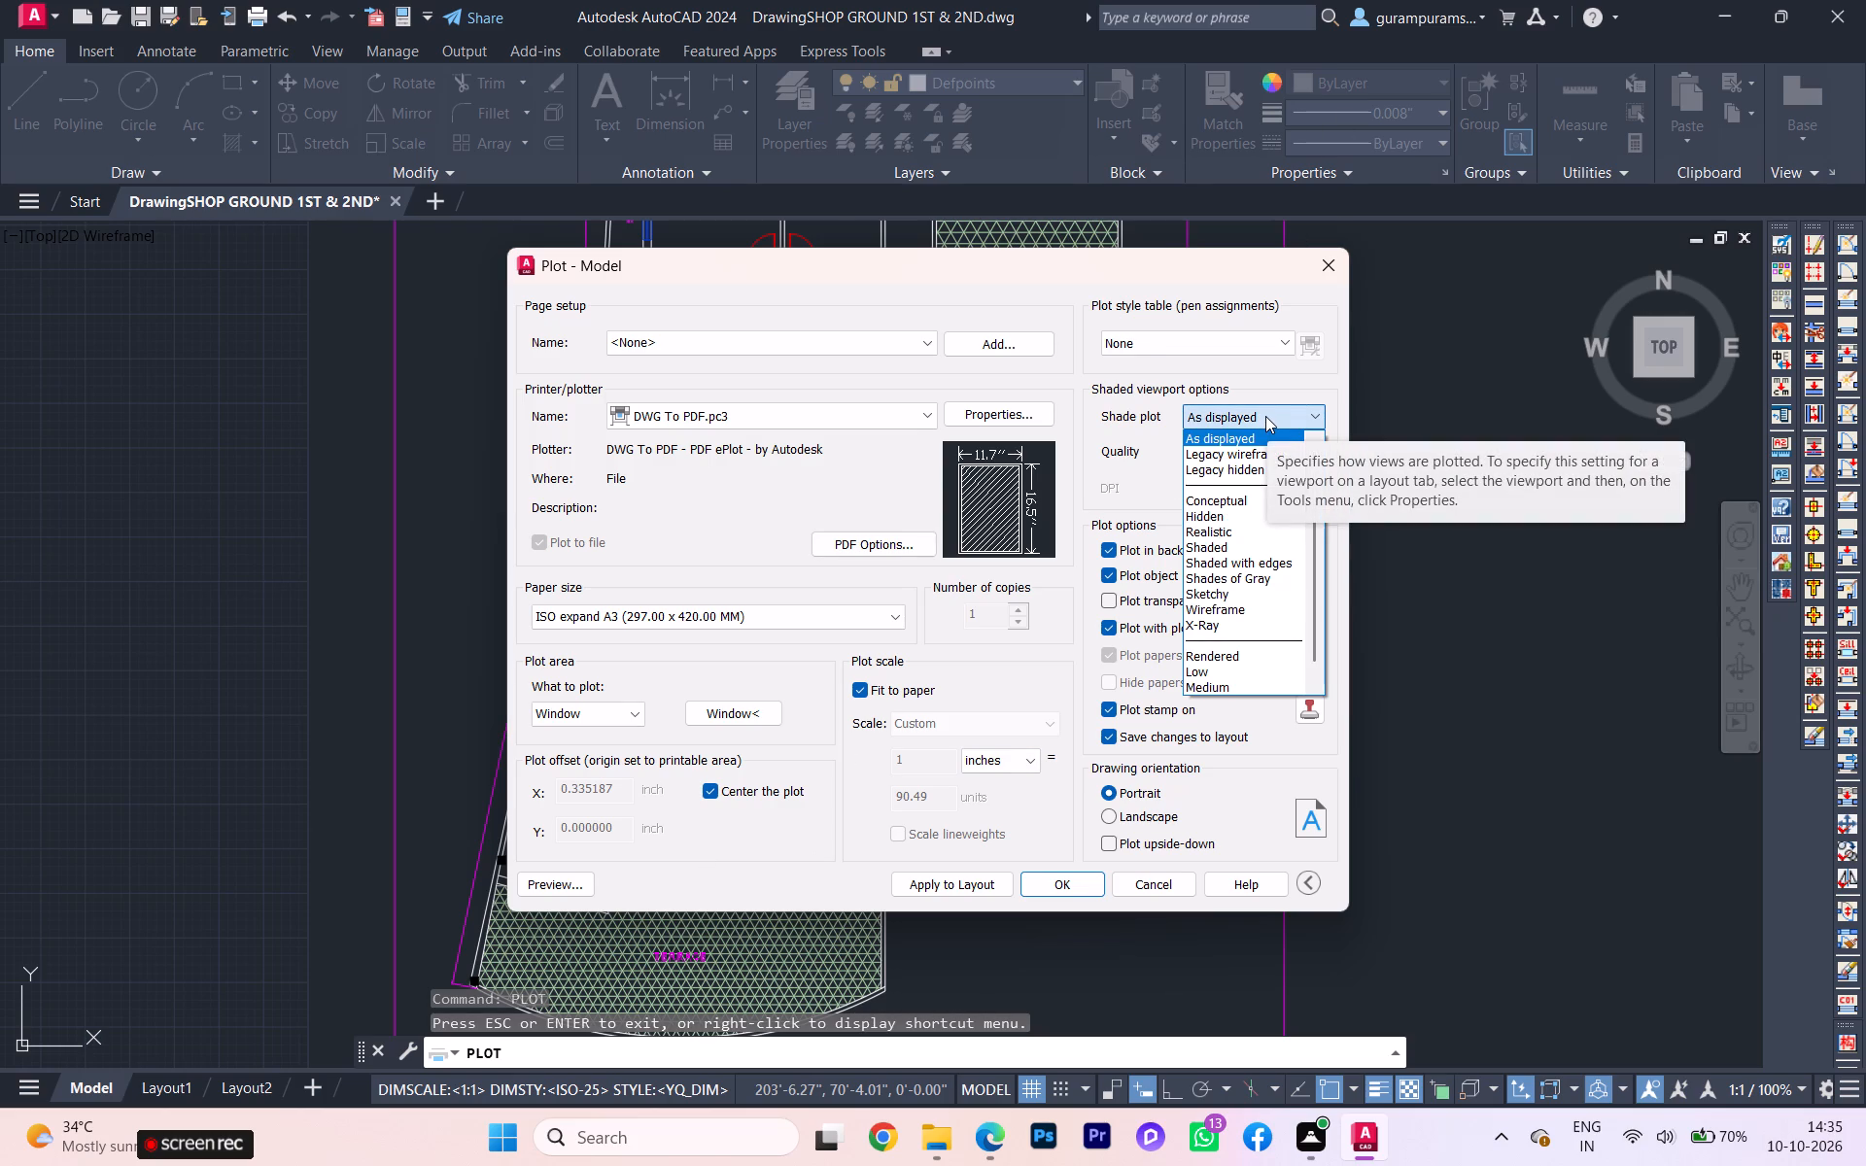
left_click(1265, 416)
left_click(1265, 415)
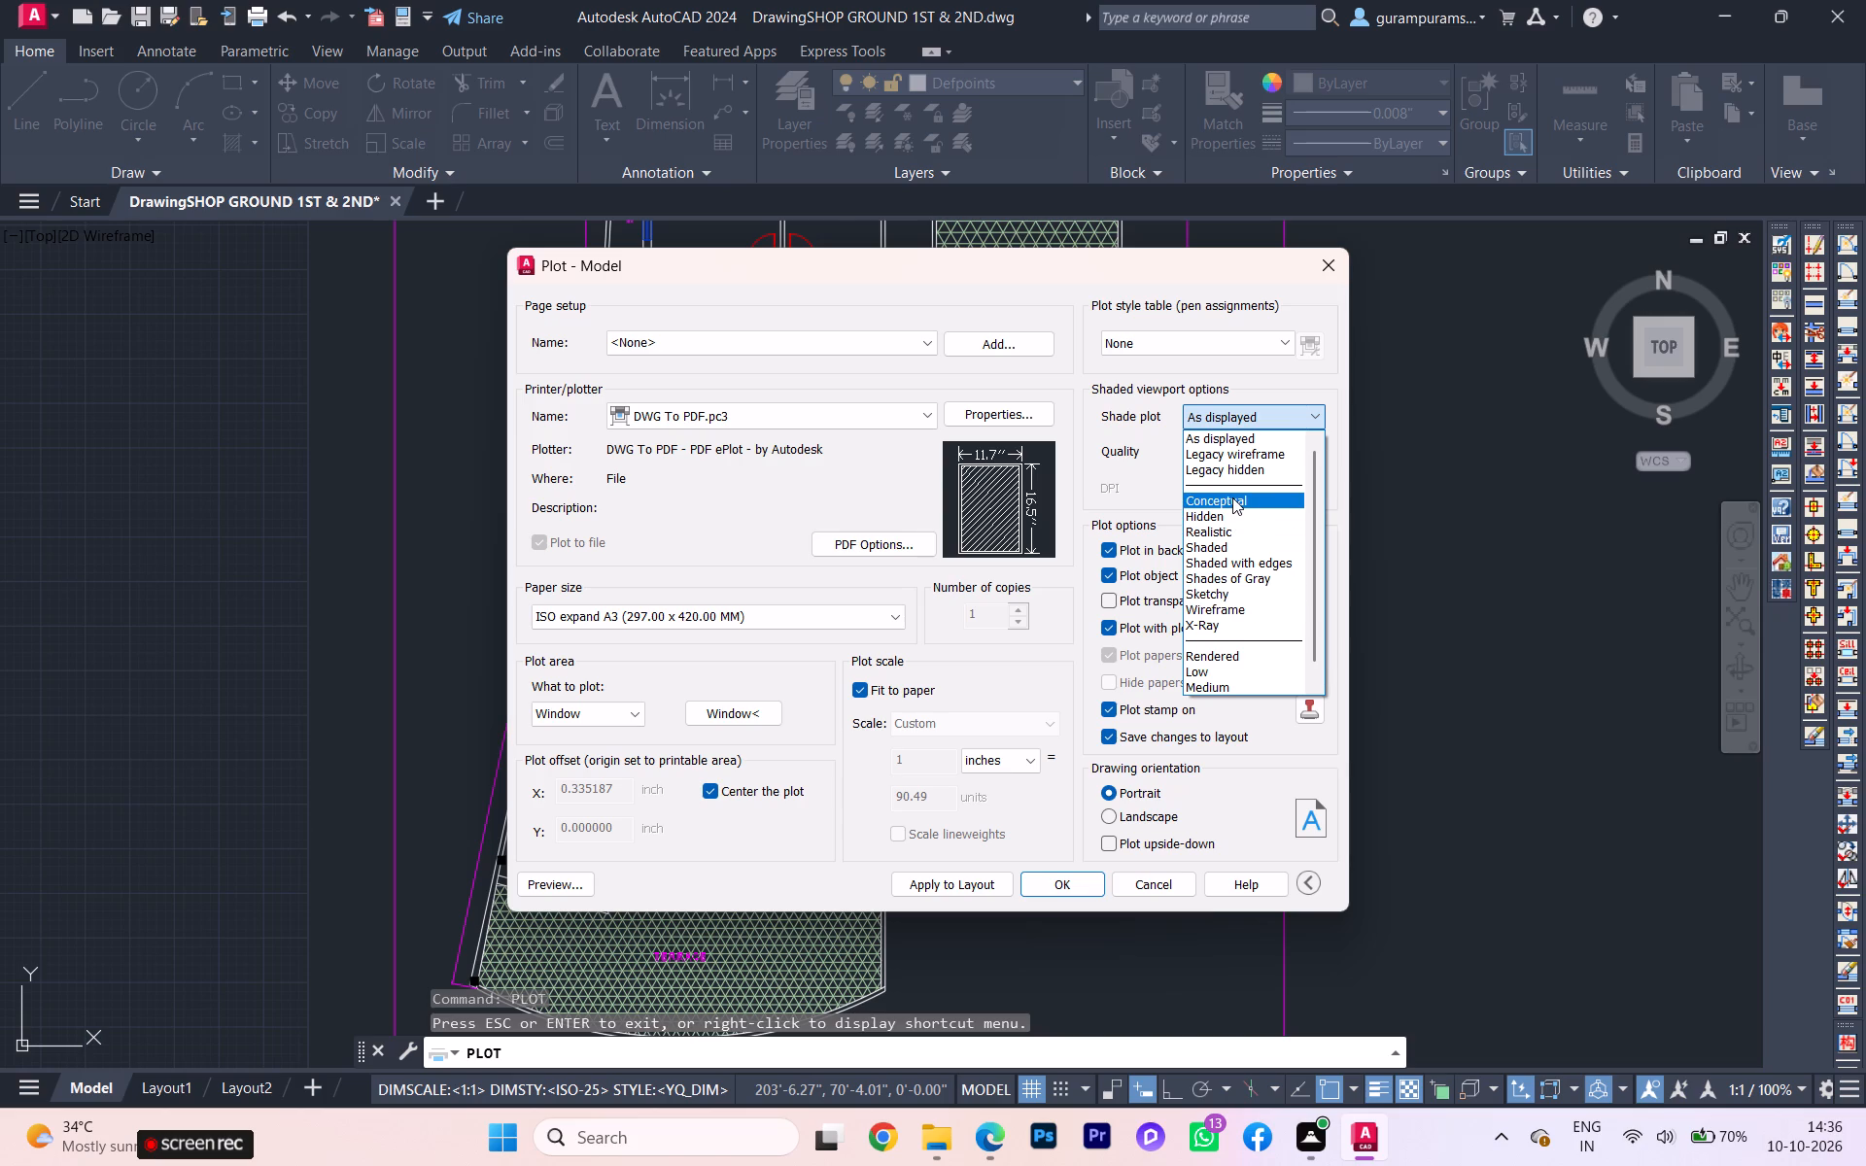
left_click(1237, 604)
Preview the plot and examine how the floor plan's walls come out, then close the preview and cancel the plot.
left_click(568, 886)
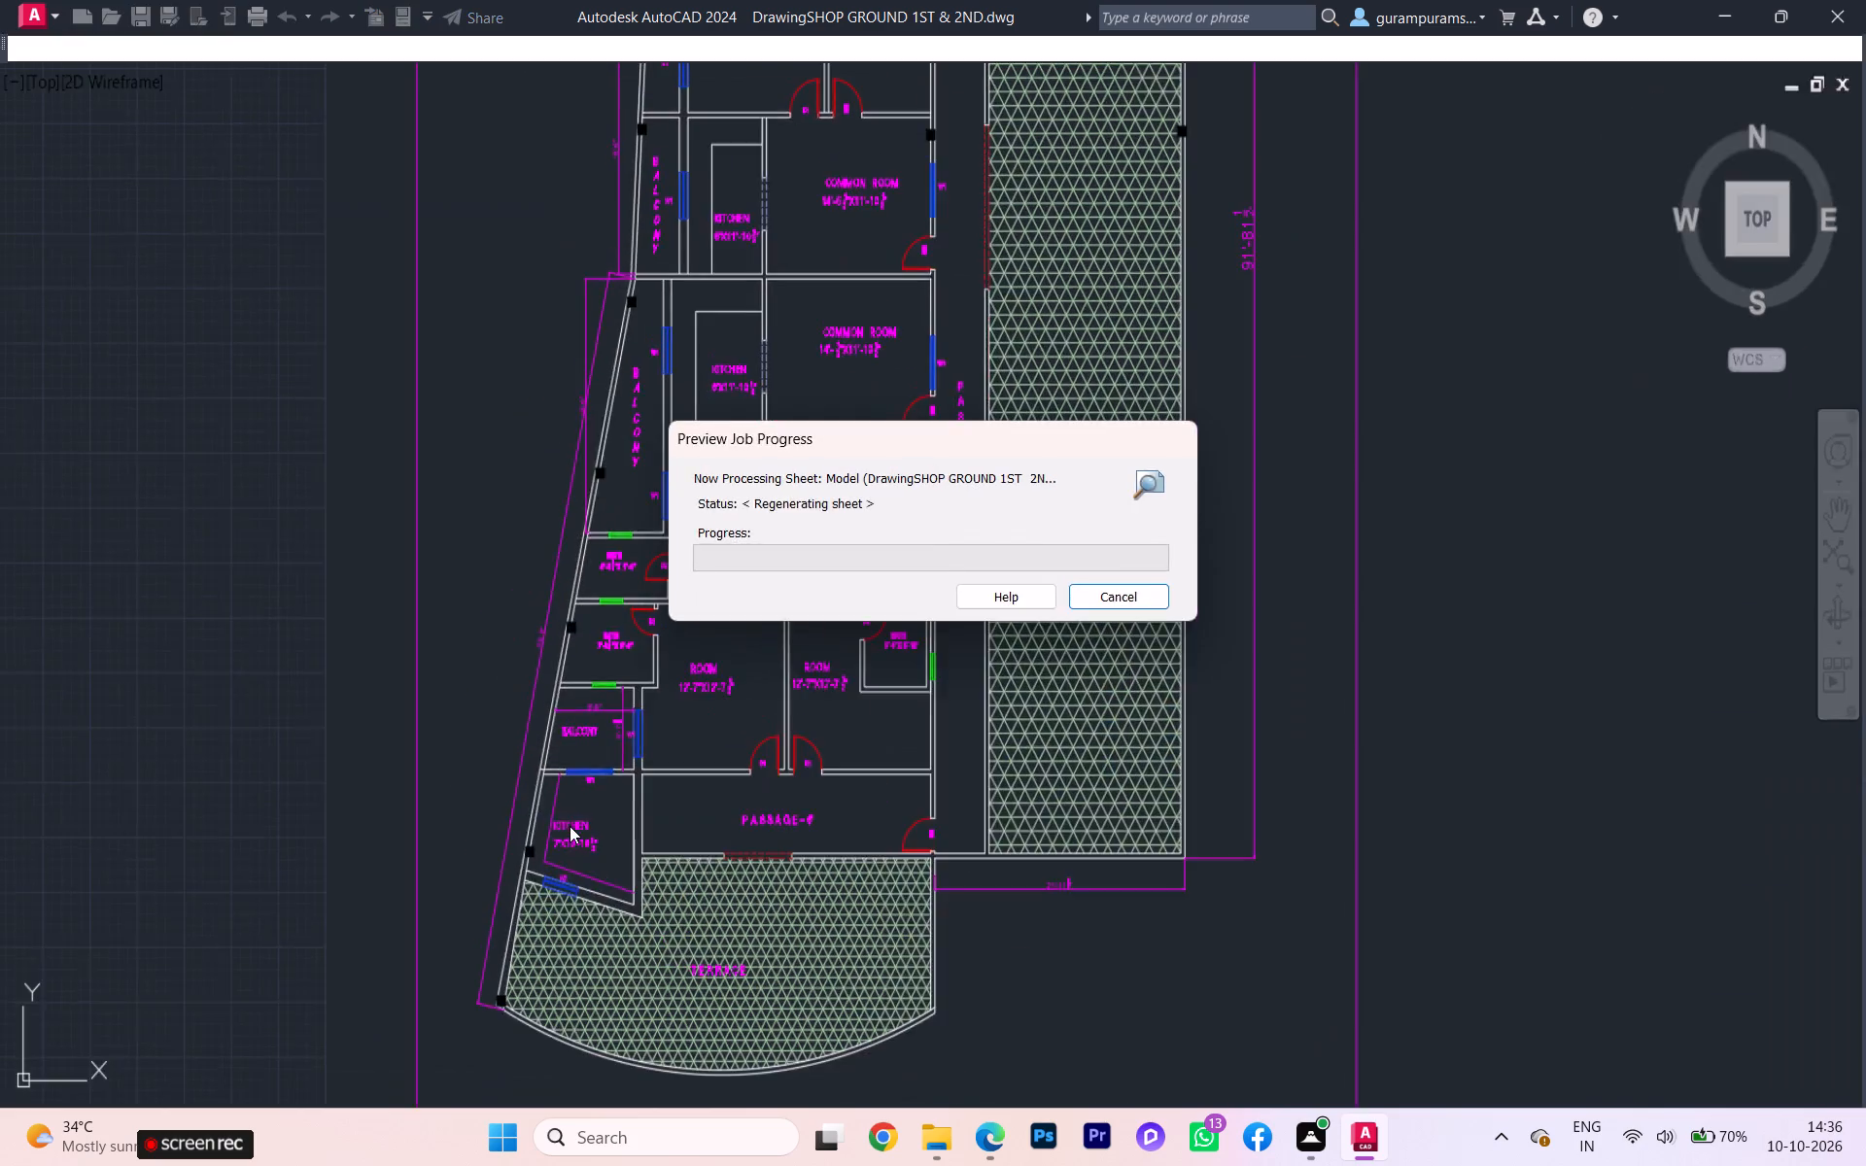
scroll(971, 584, "up", 3)
scroll(973, 576, "down", 2)
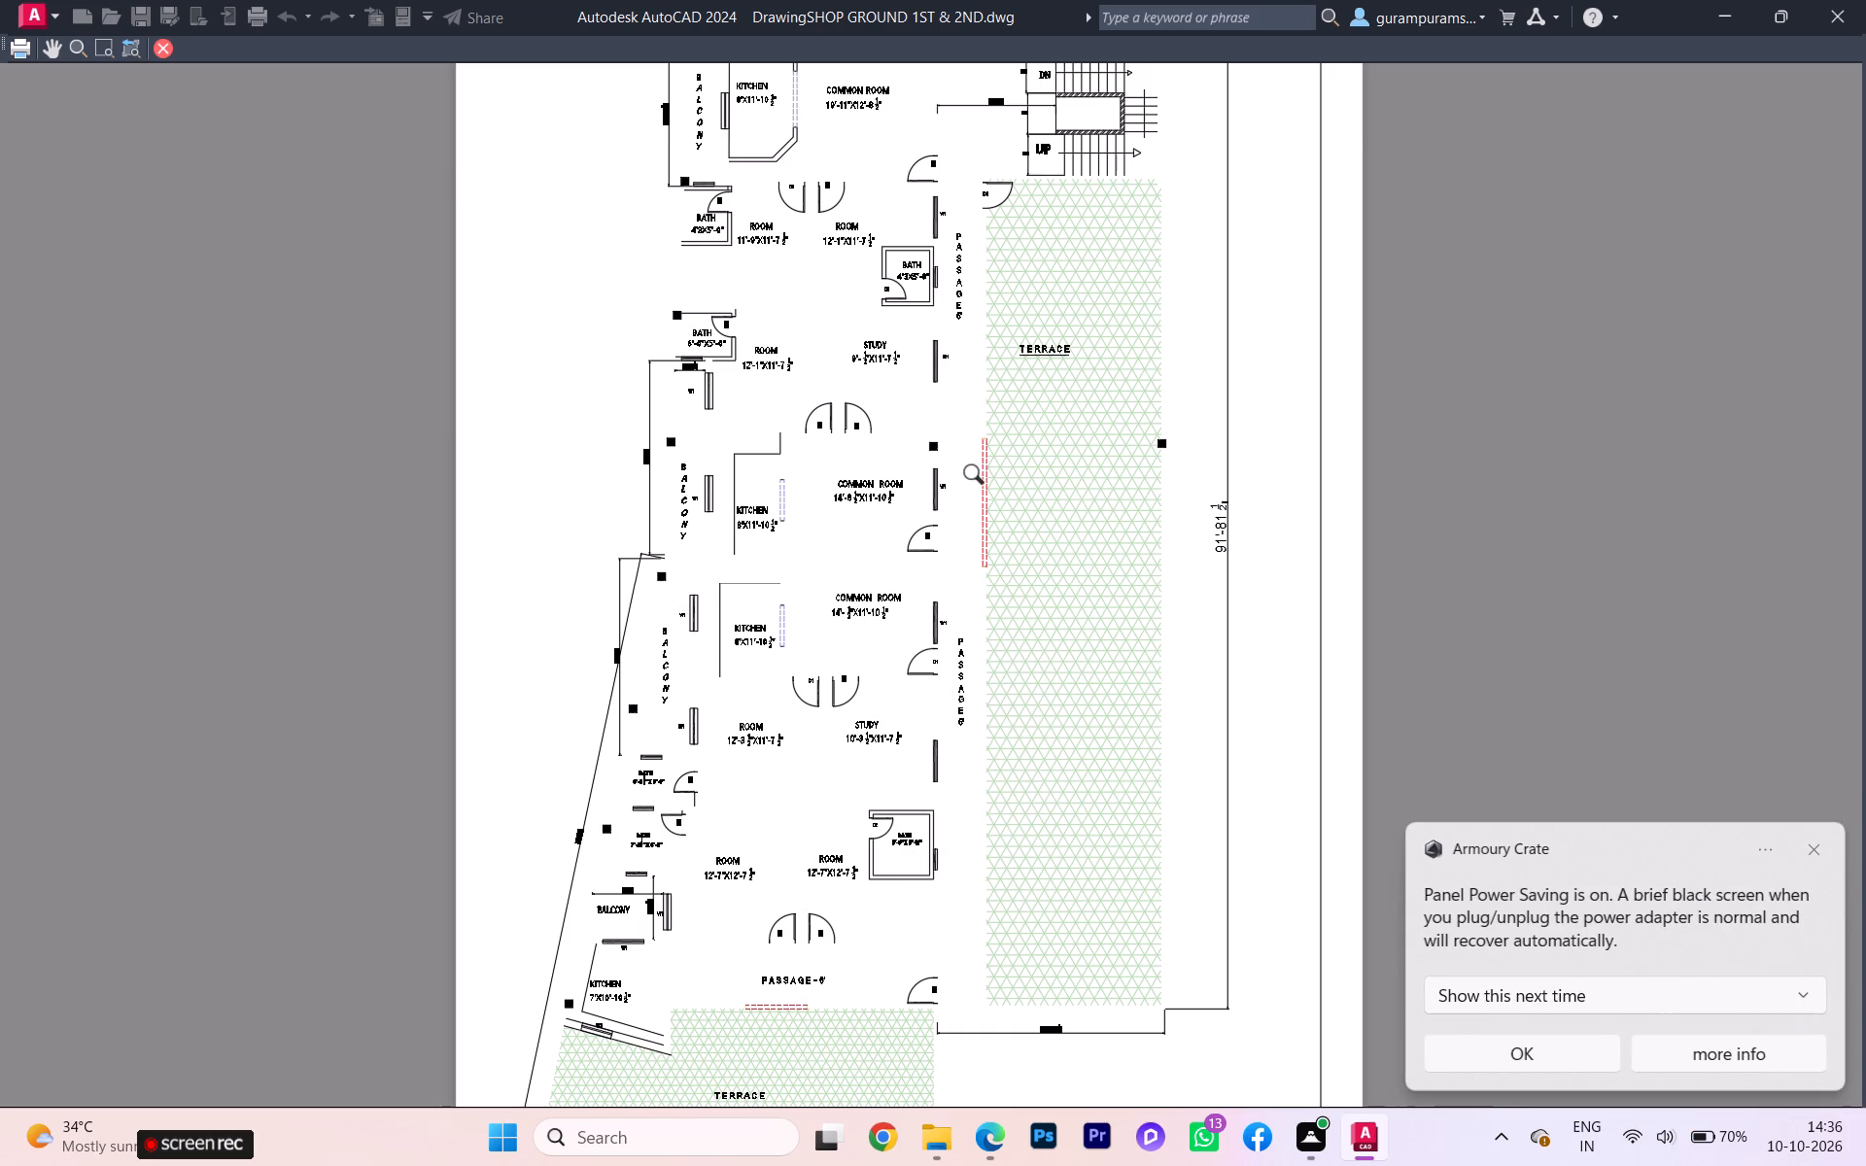
scroll(978, 476, "down", 1)
scroll(752, 343, "up", 1)
scroll(752, 344, "down", 1)
scroll(753, 345, "up", 1)
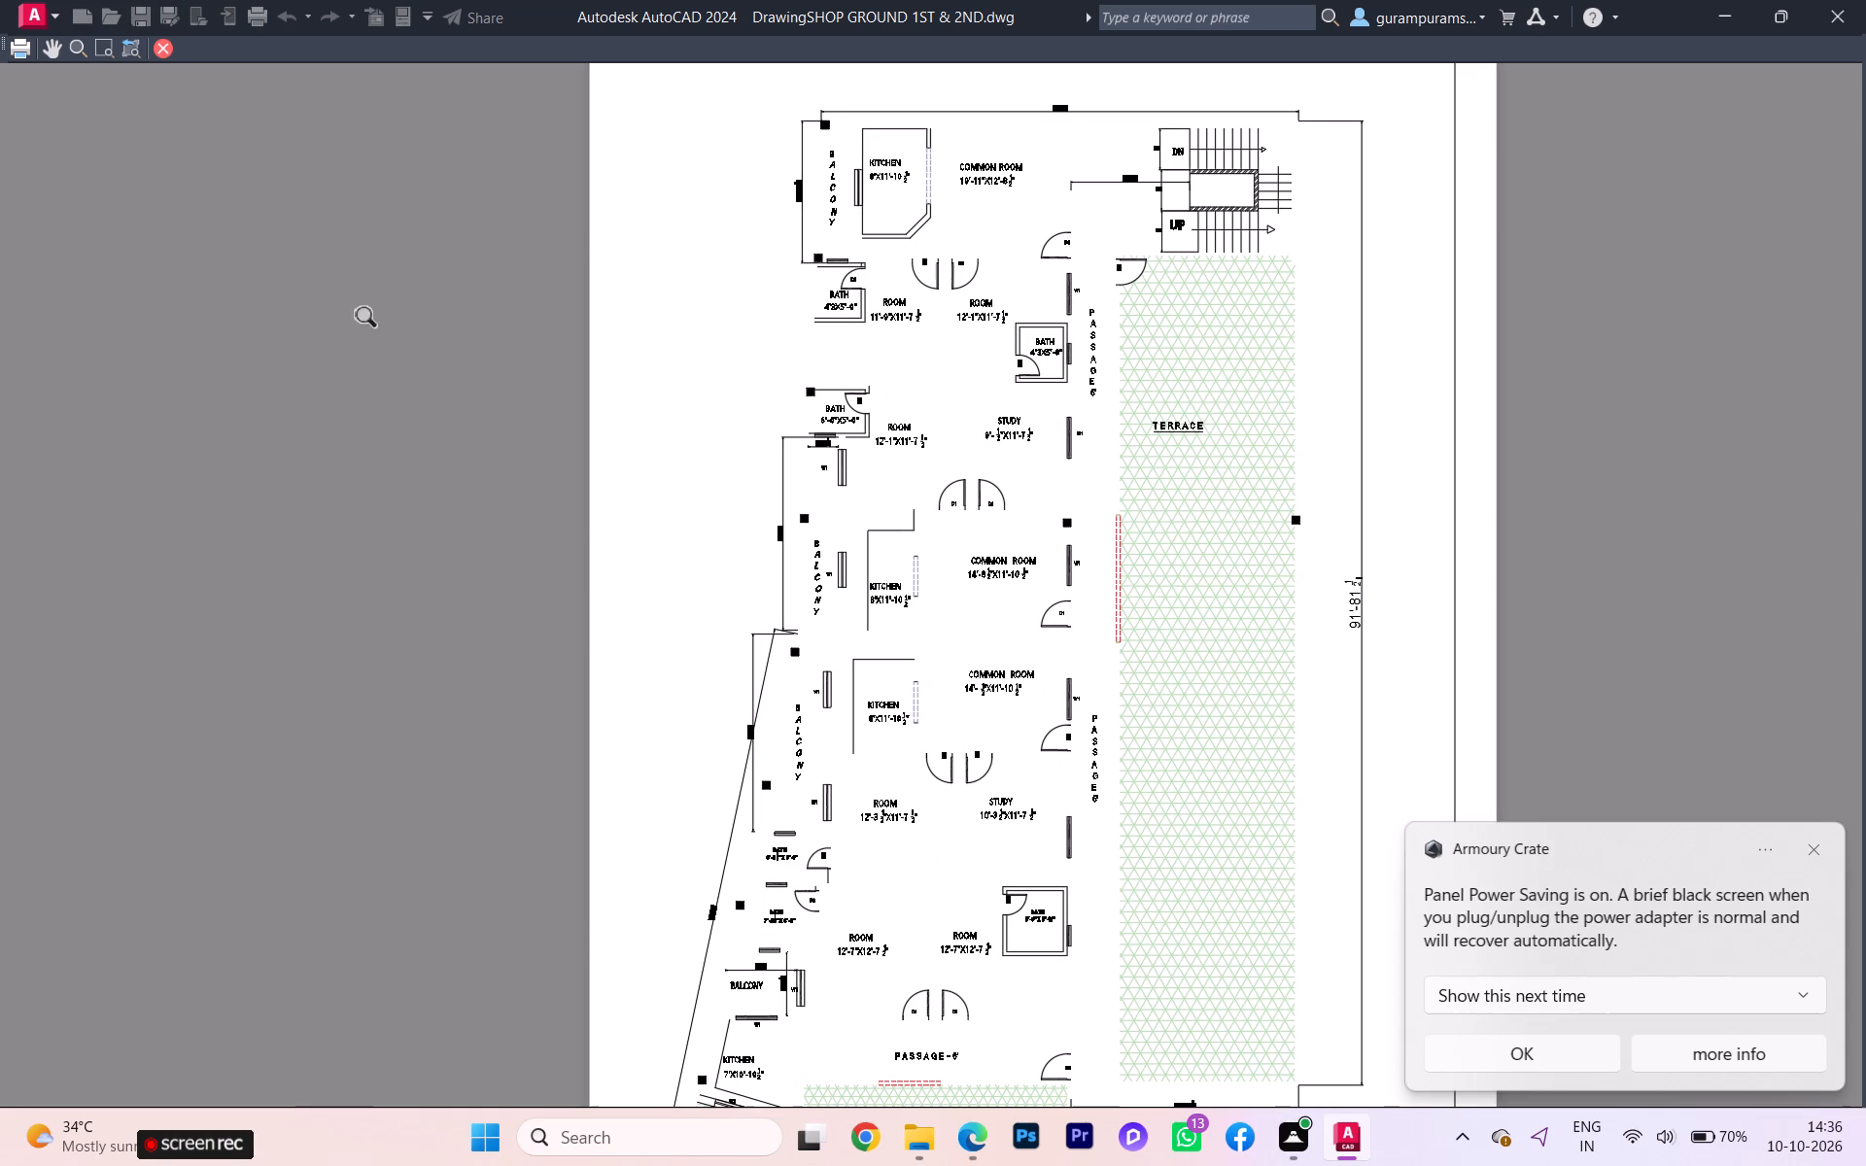
left_click(166, 48)
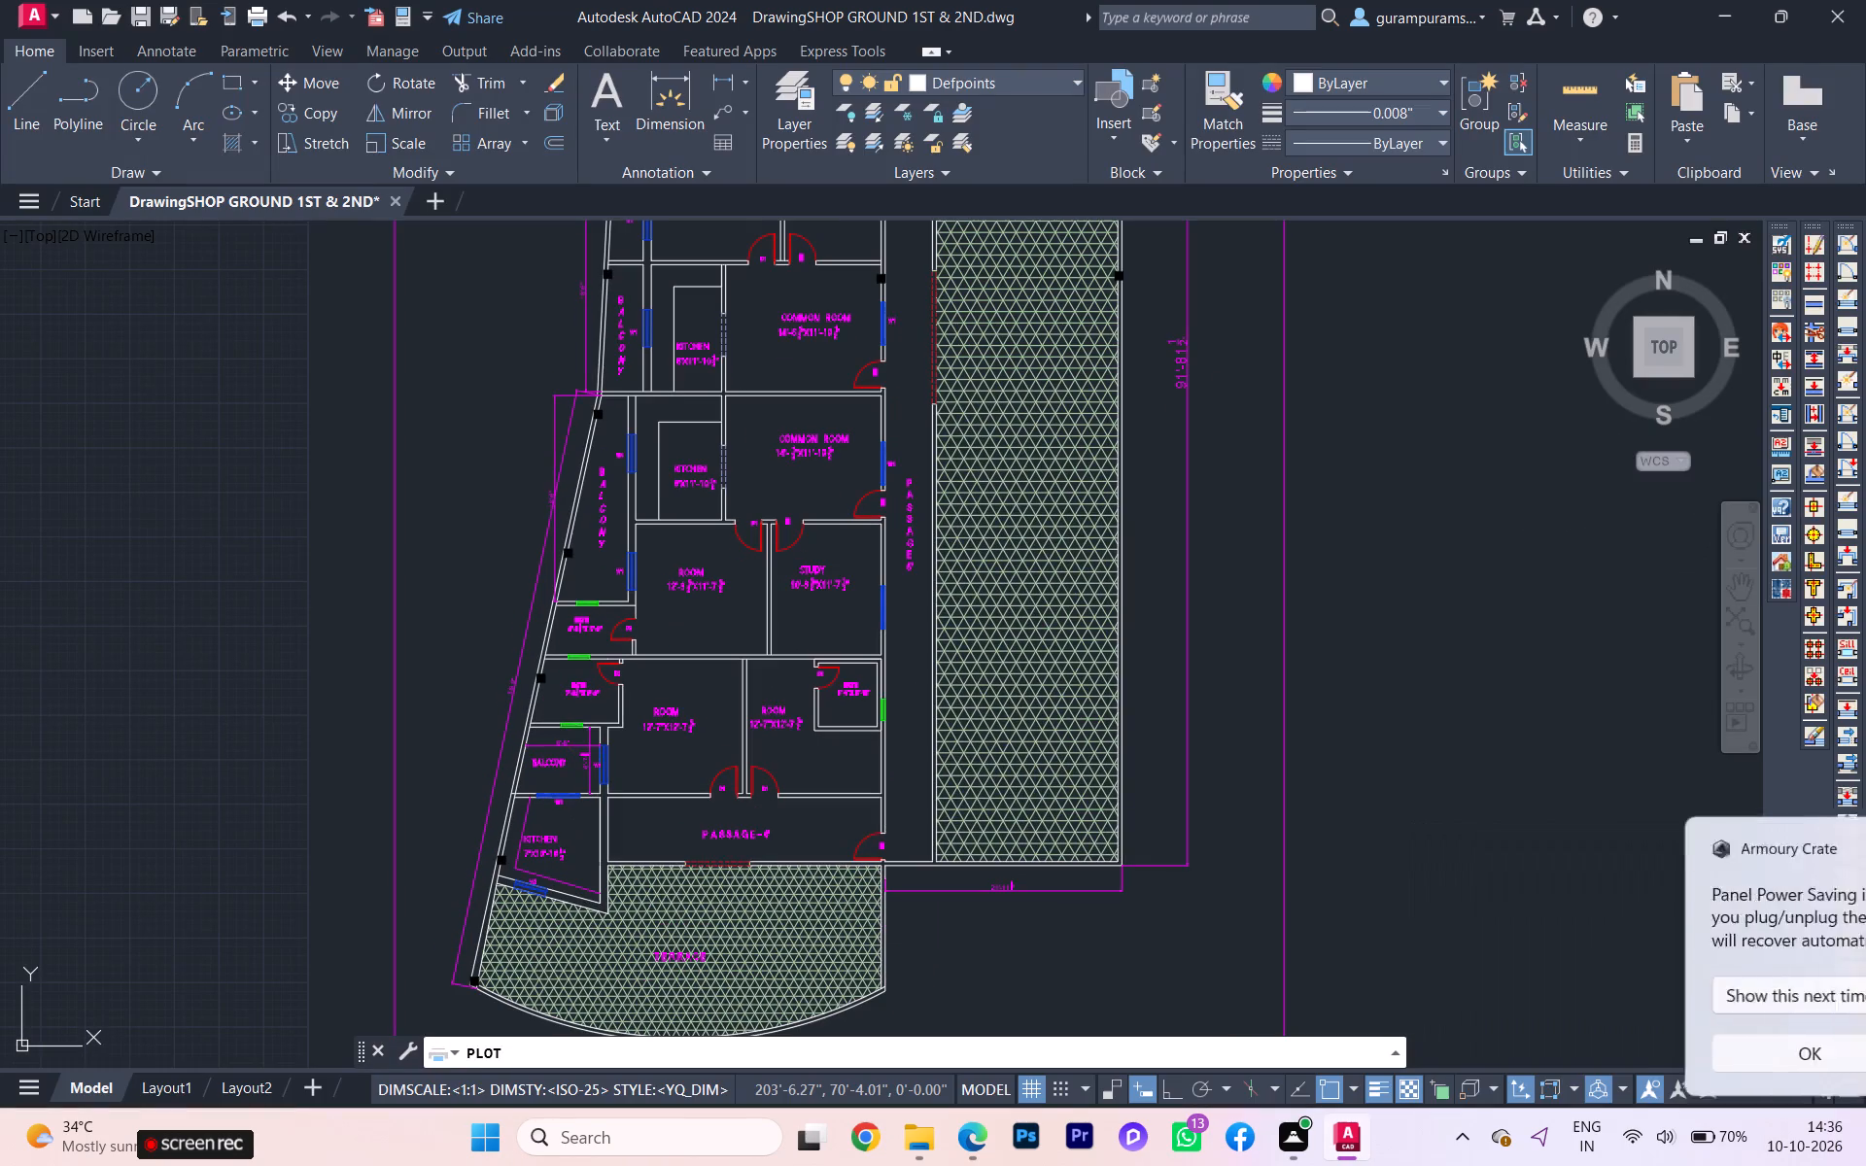
left_click(1342, 249)
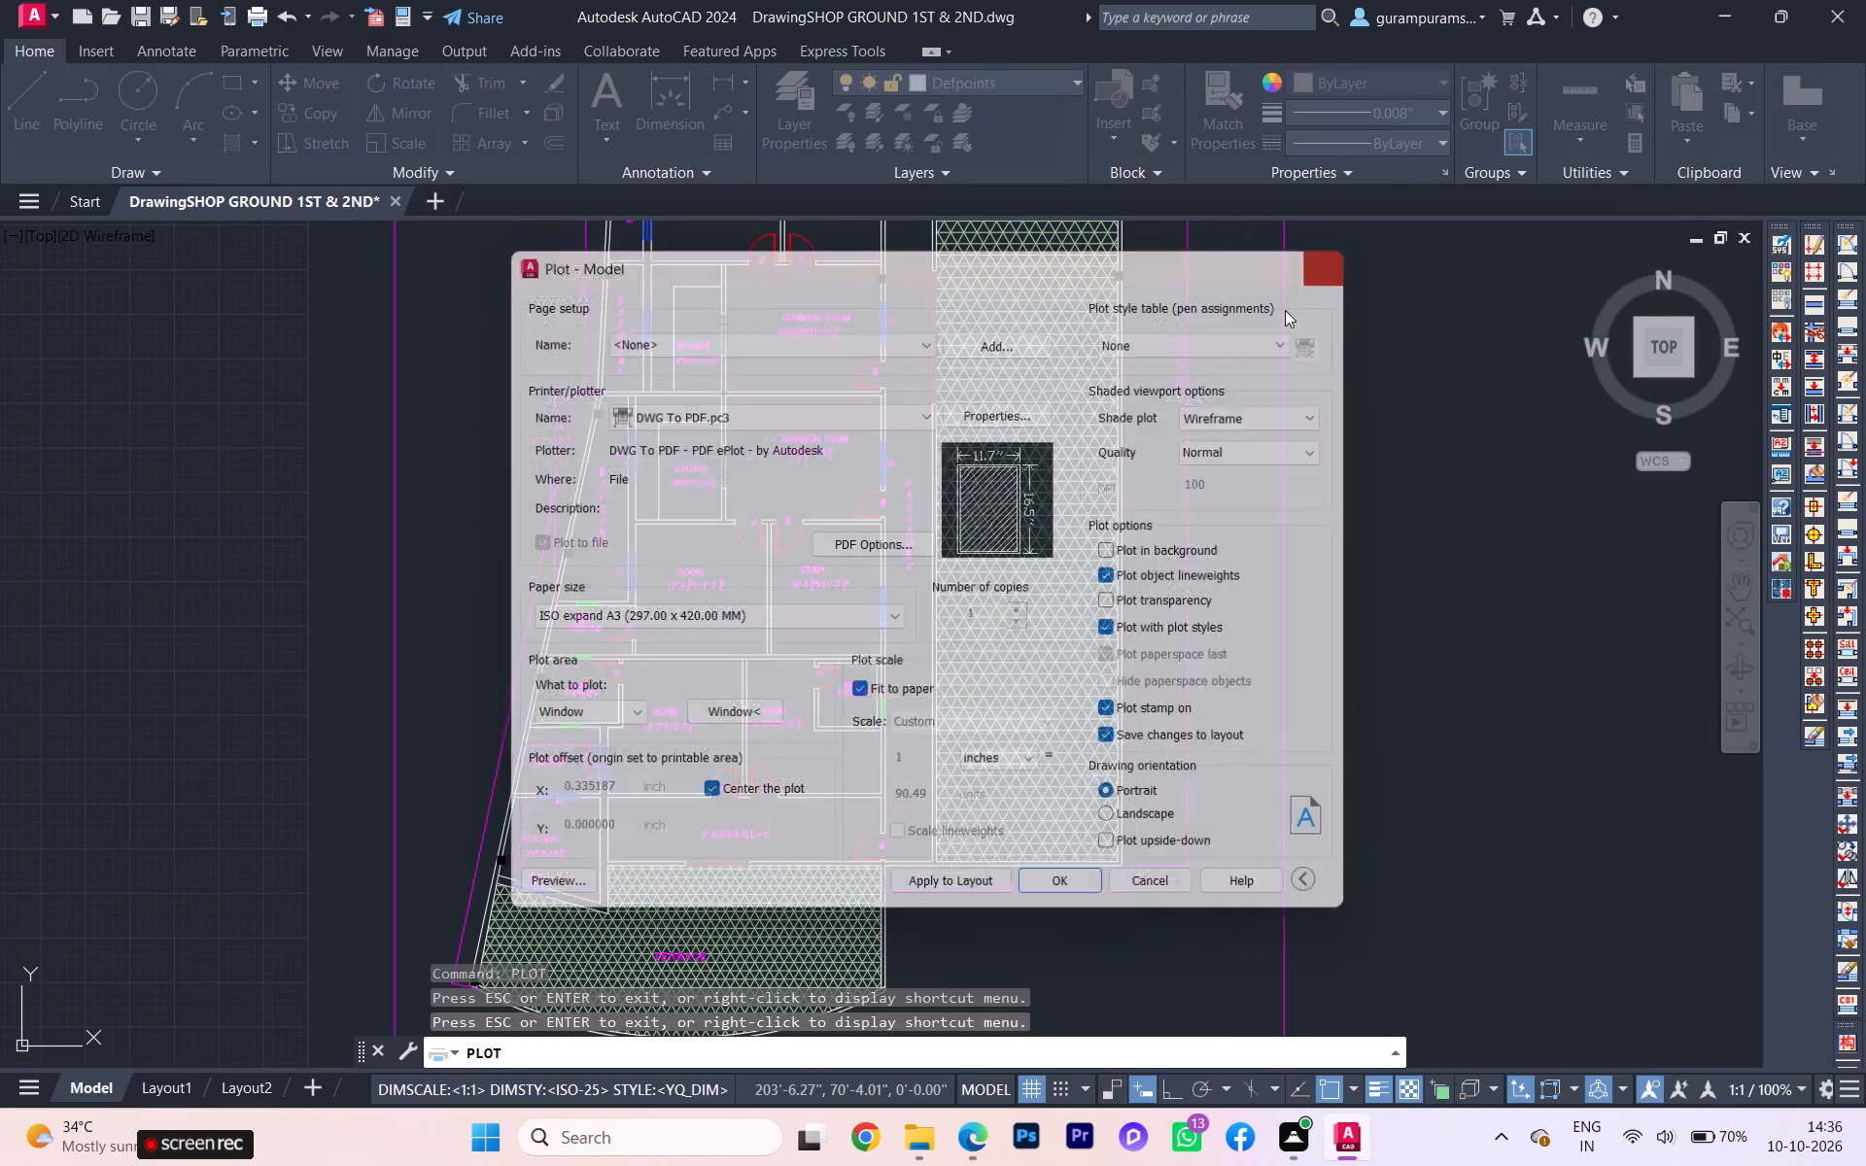
Examine the floor plan's walls and terrace hatch and the drawing's layer list, and try to save the drawing.
scroll(717, 532, "up", 1)
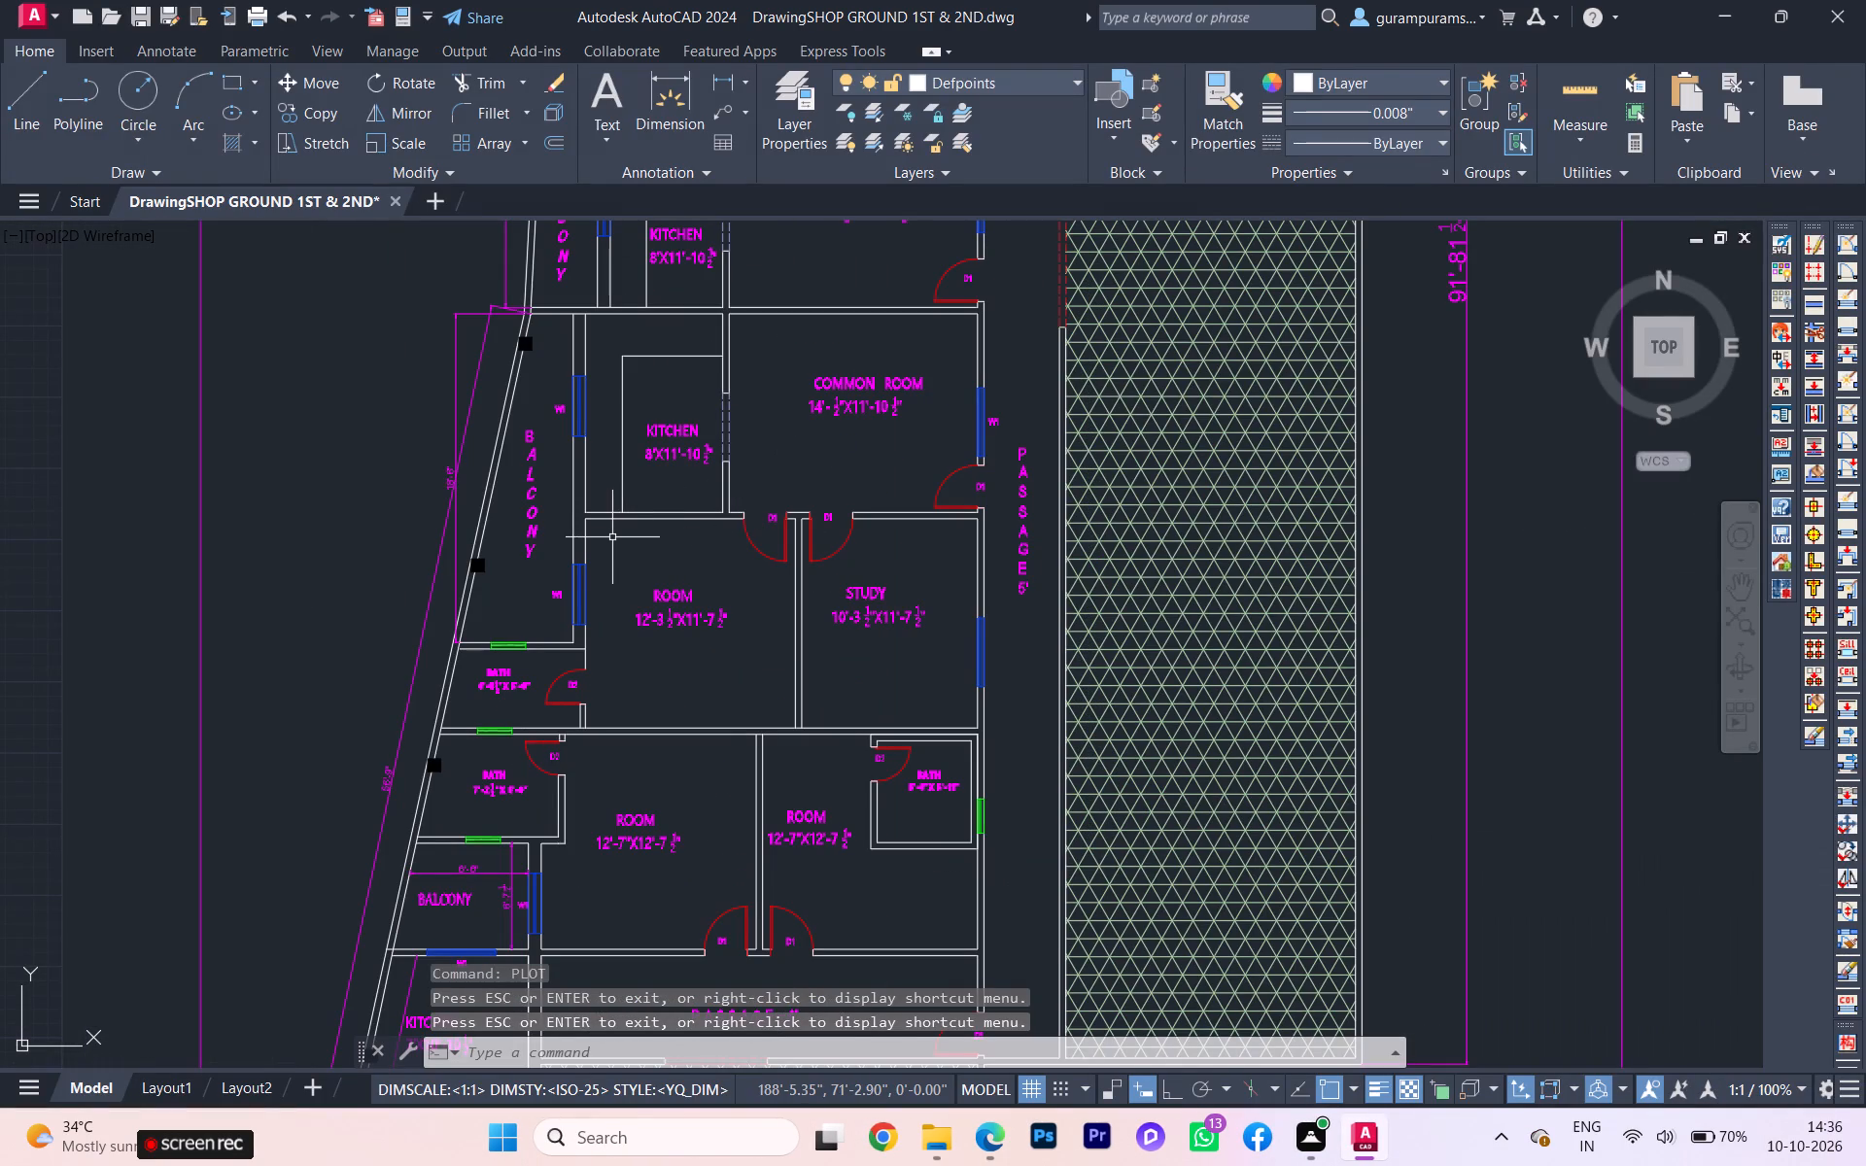
scroll(561, 537, "down", 2)
scroll(734, 466, "up", 1)
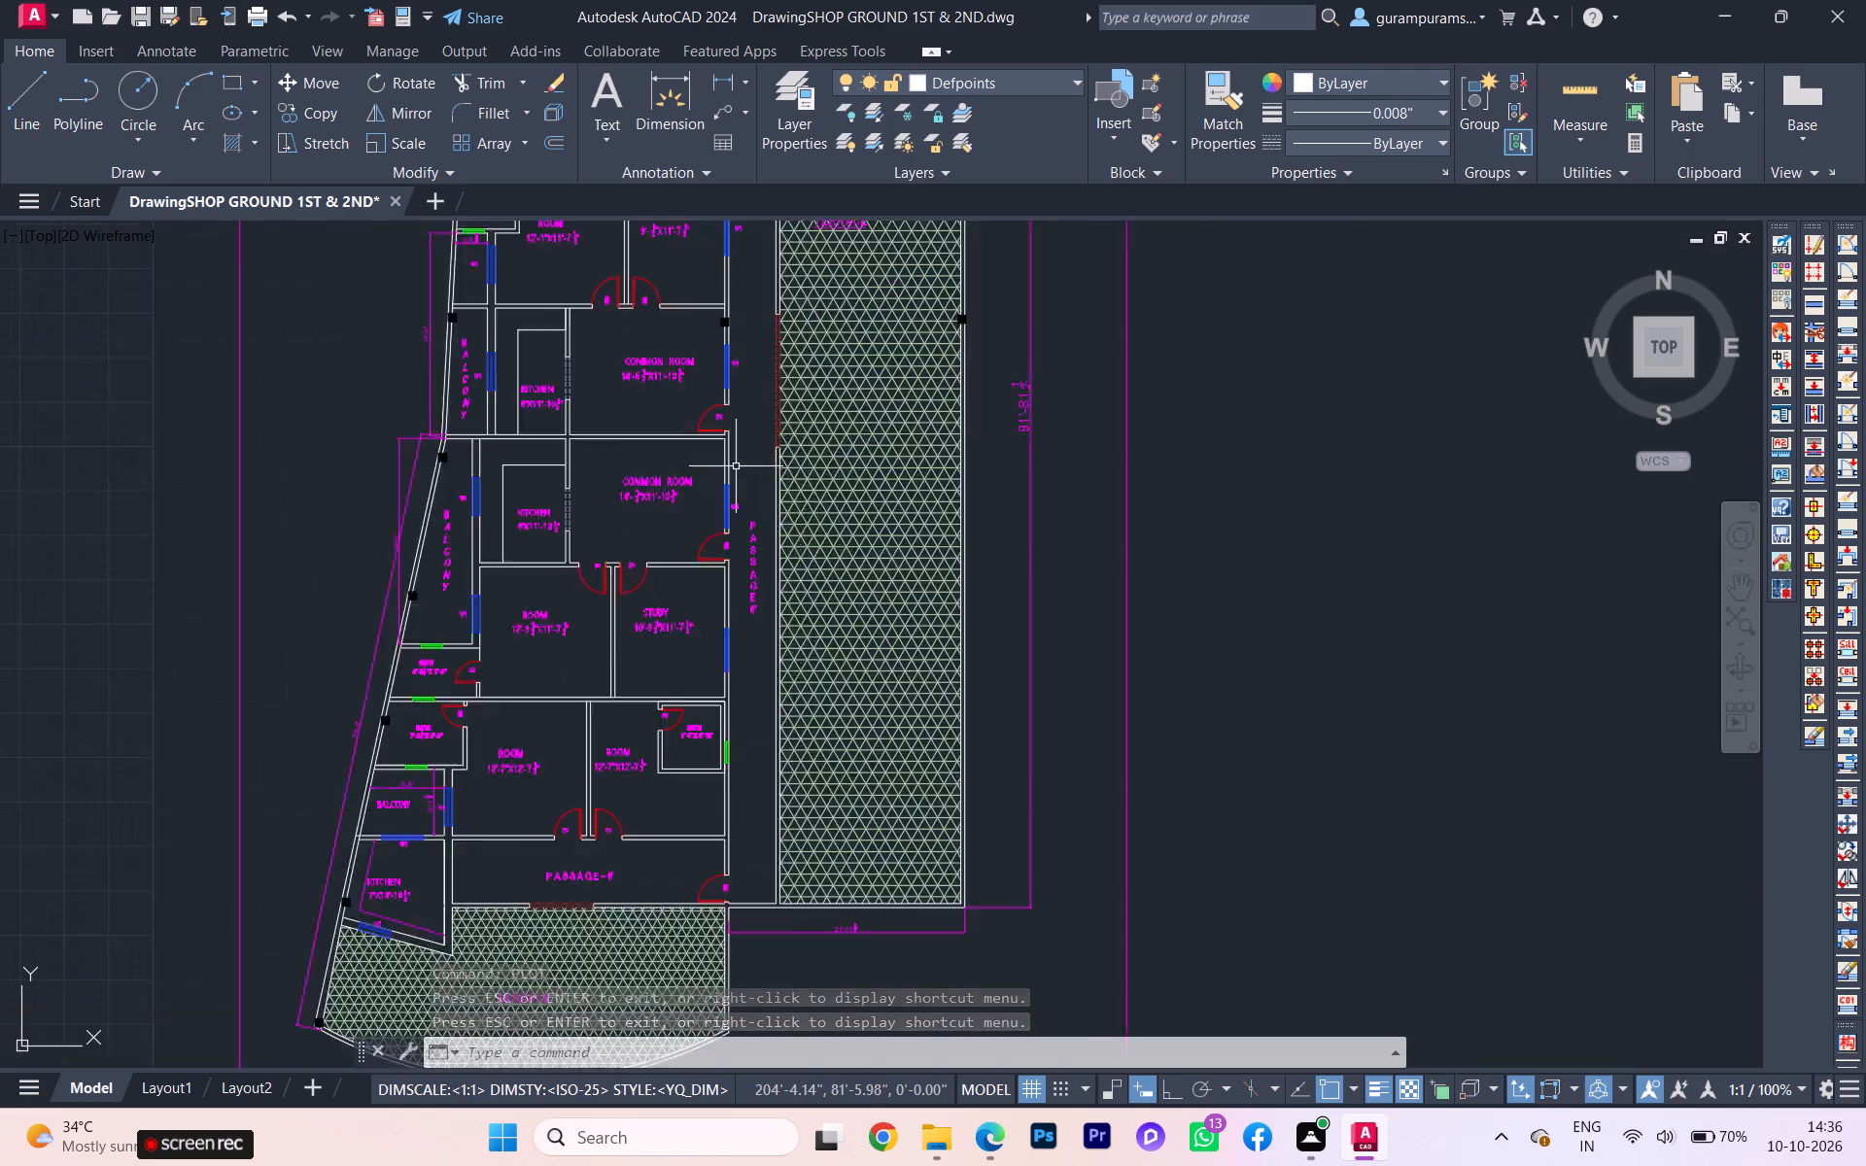
scroll(736, 466, "up", 1)
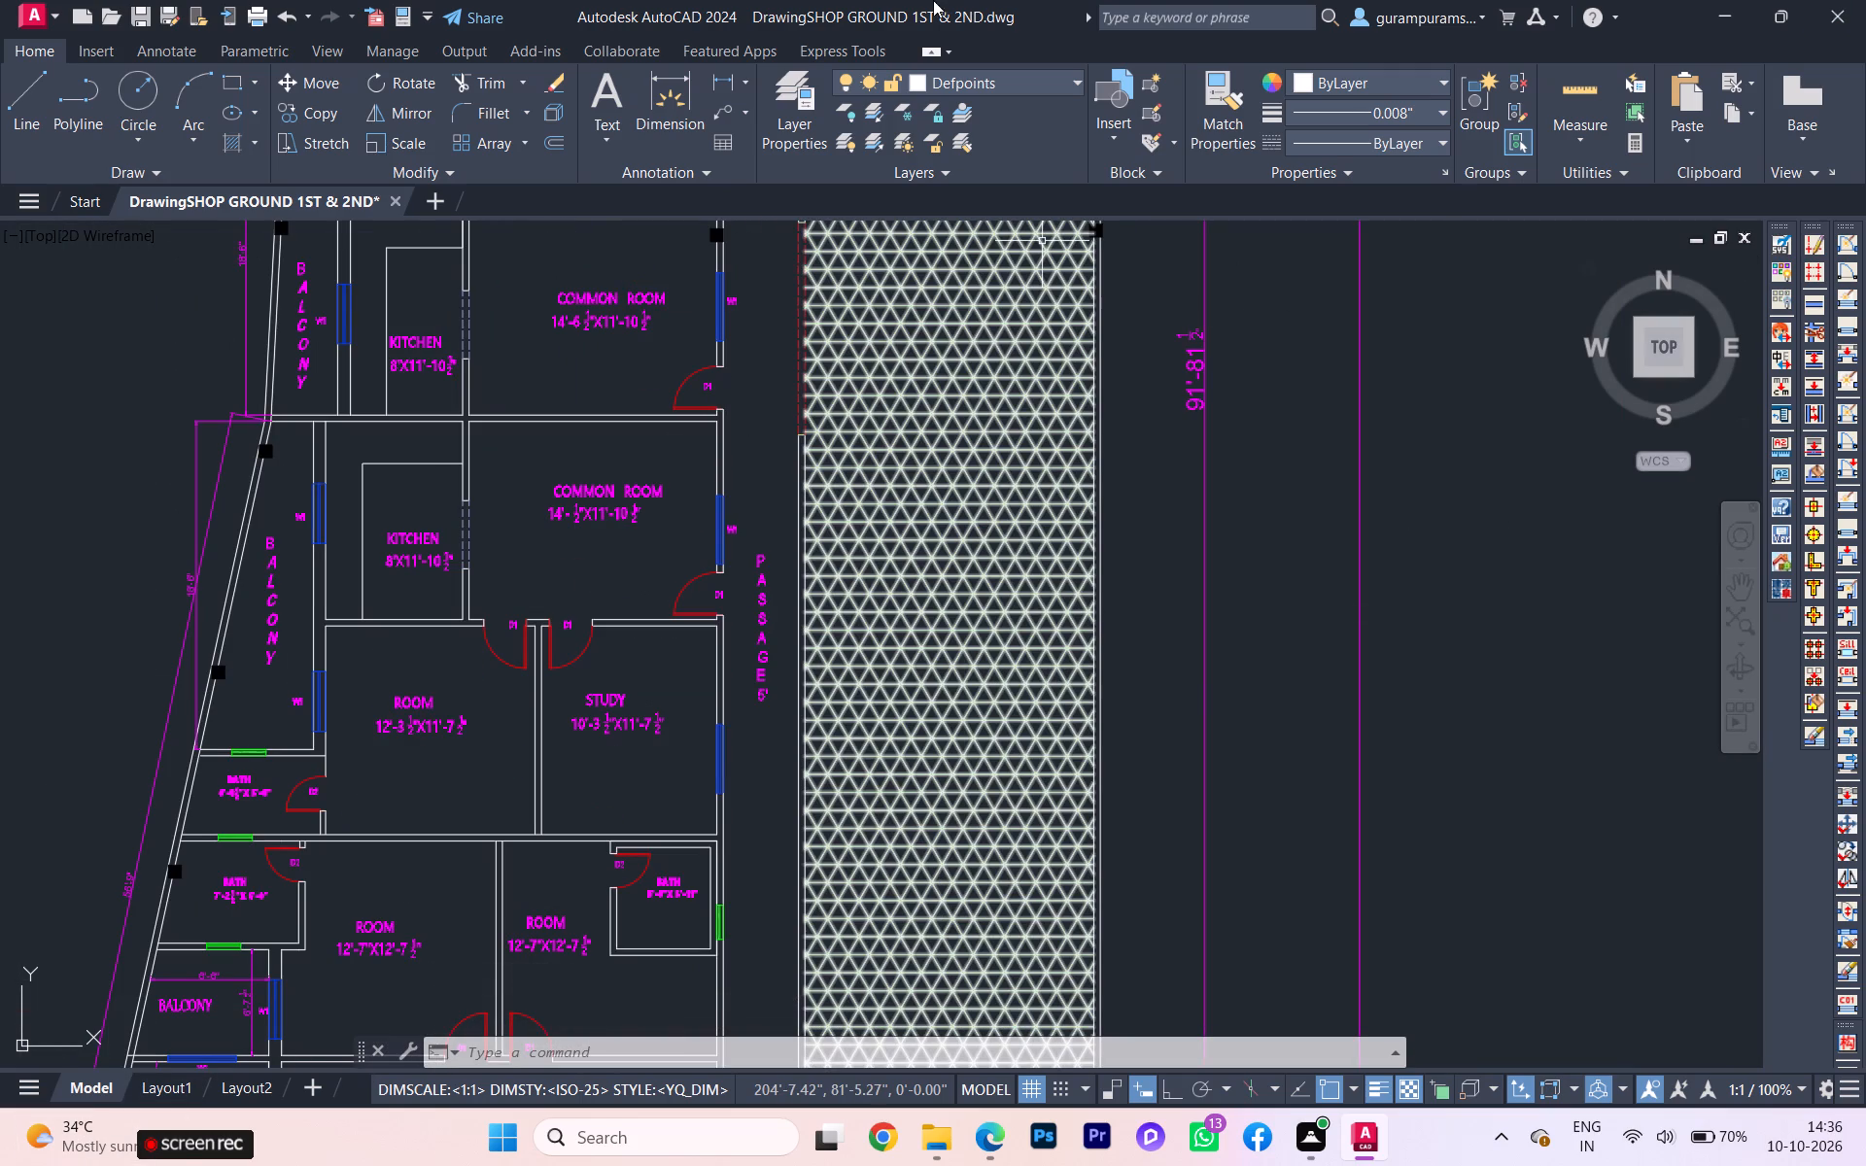
left_click(971, 84)
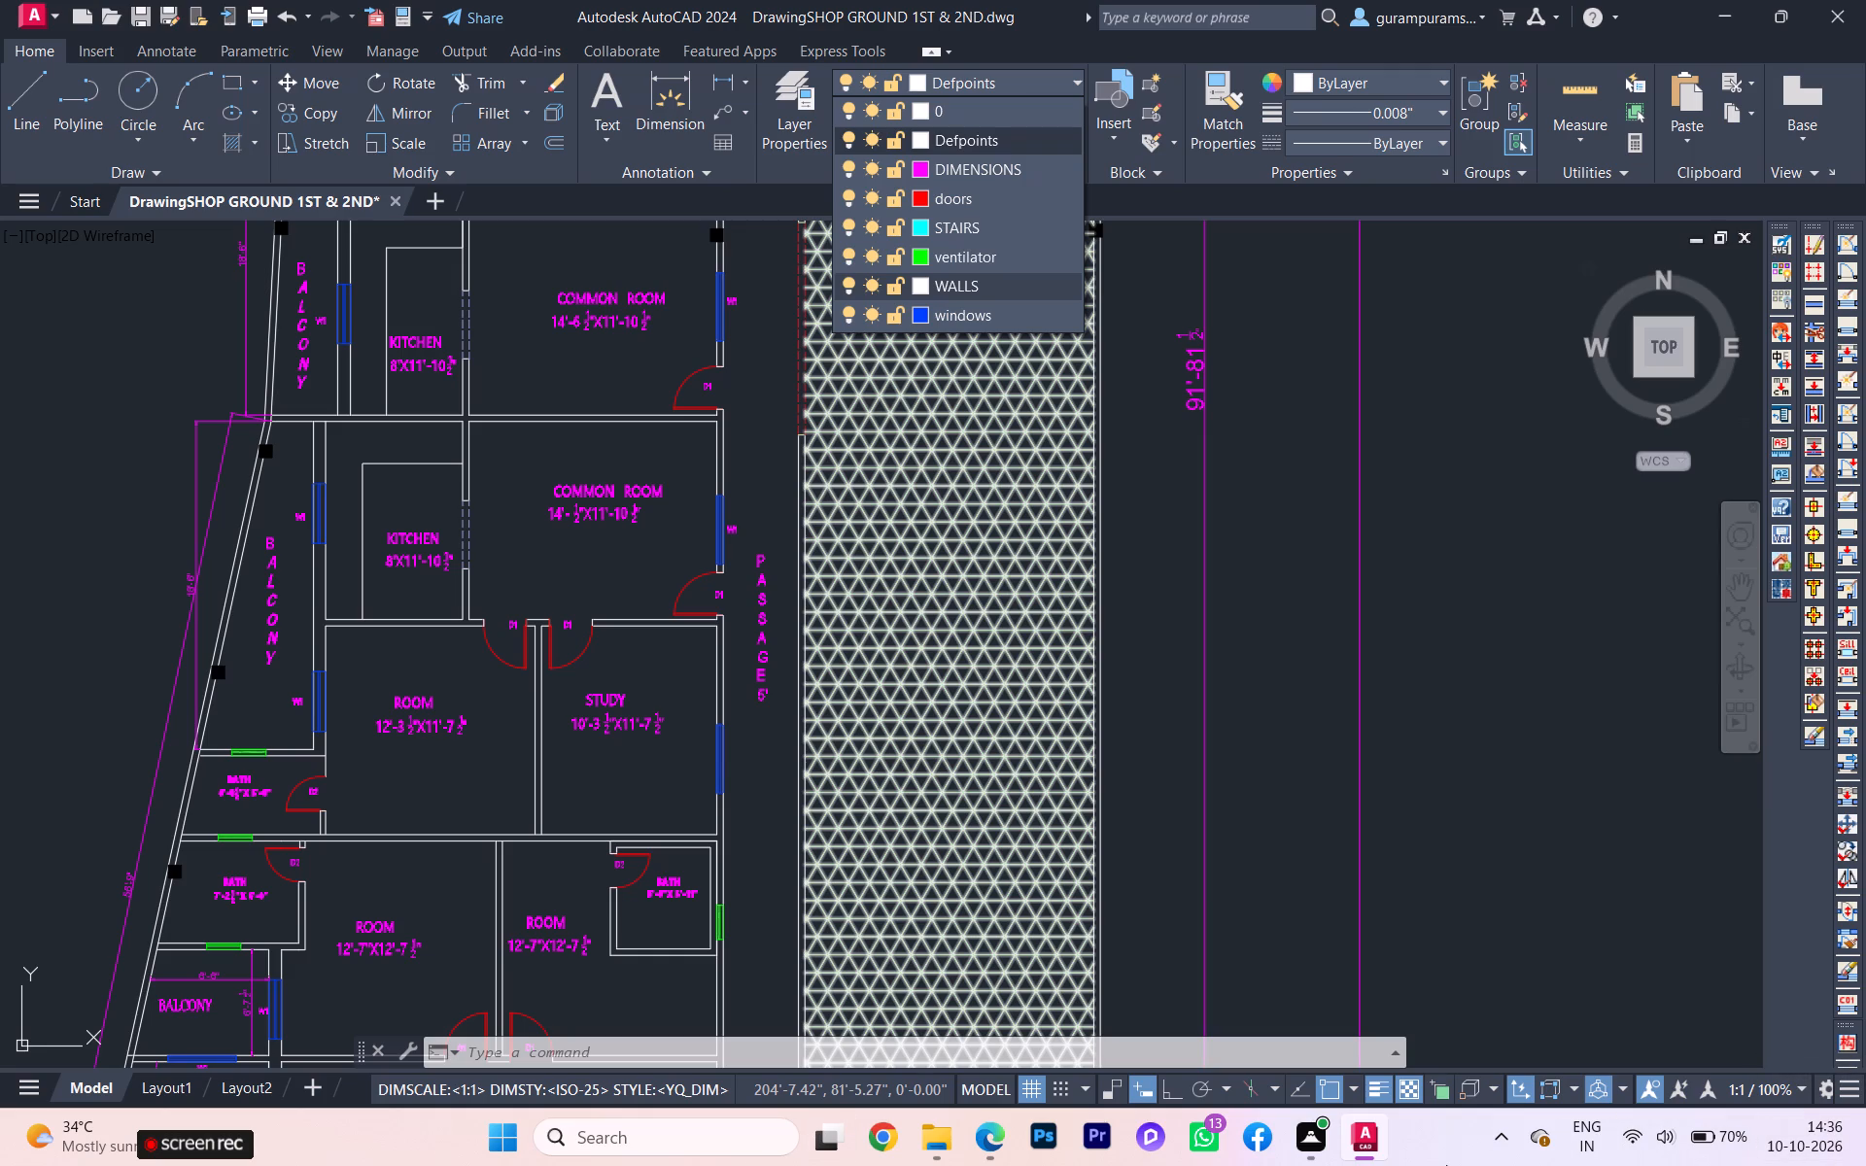
key("ctrl+s")
key("ctrl+s")
left_click(799, 95)
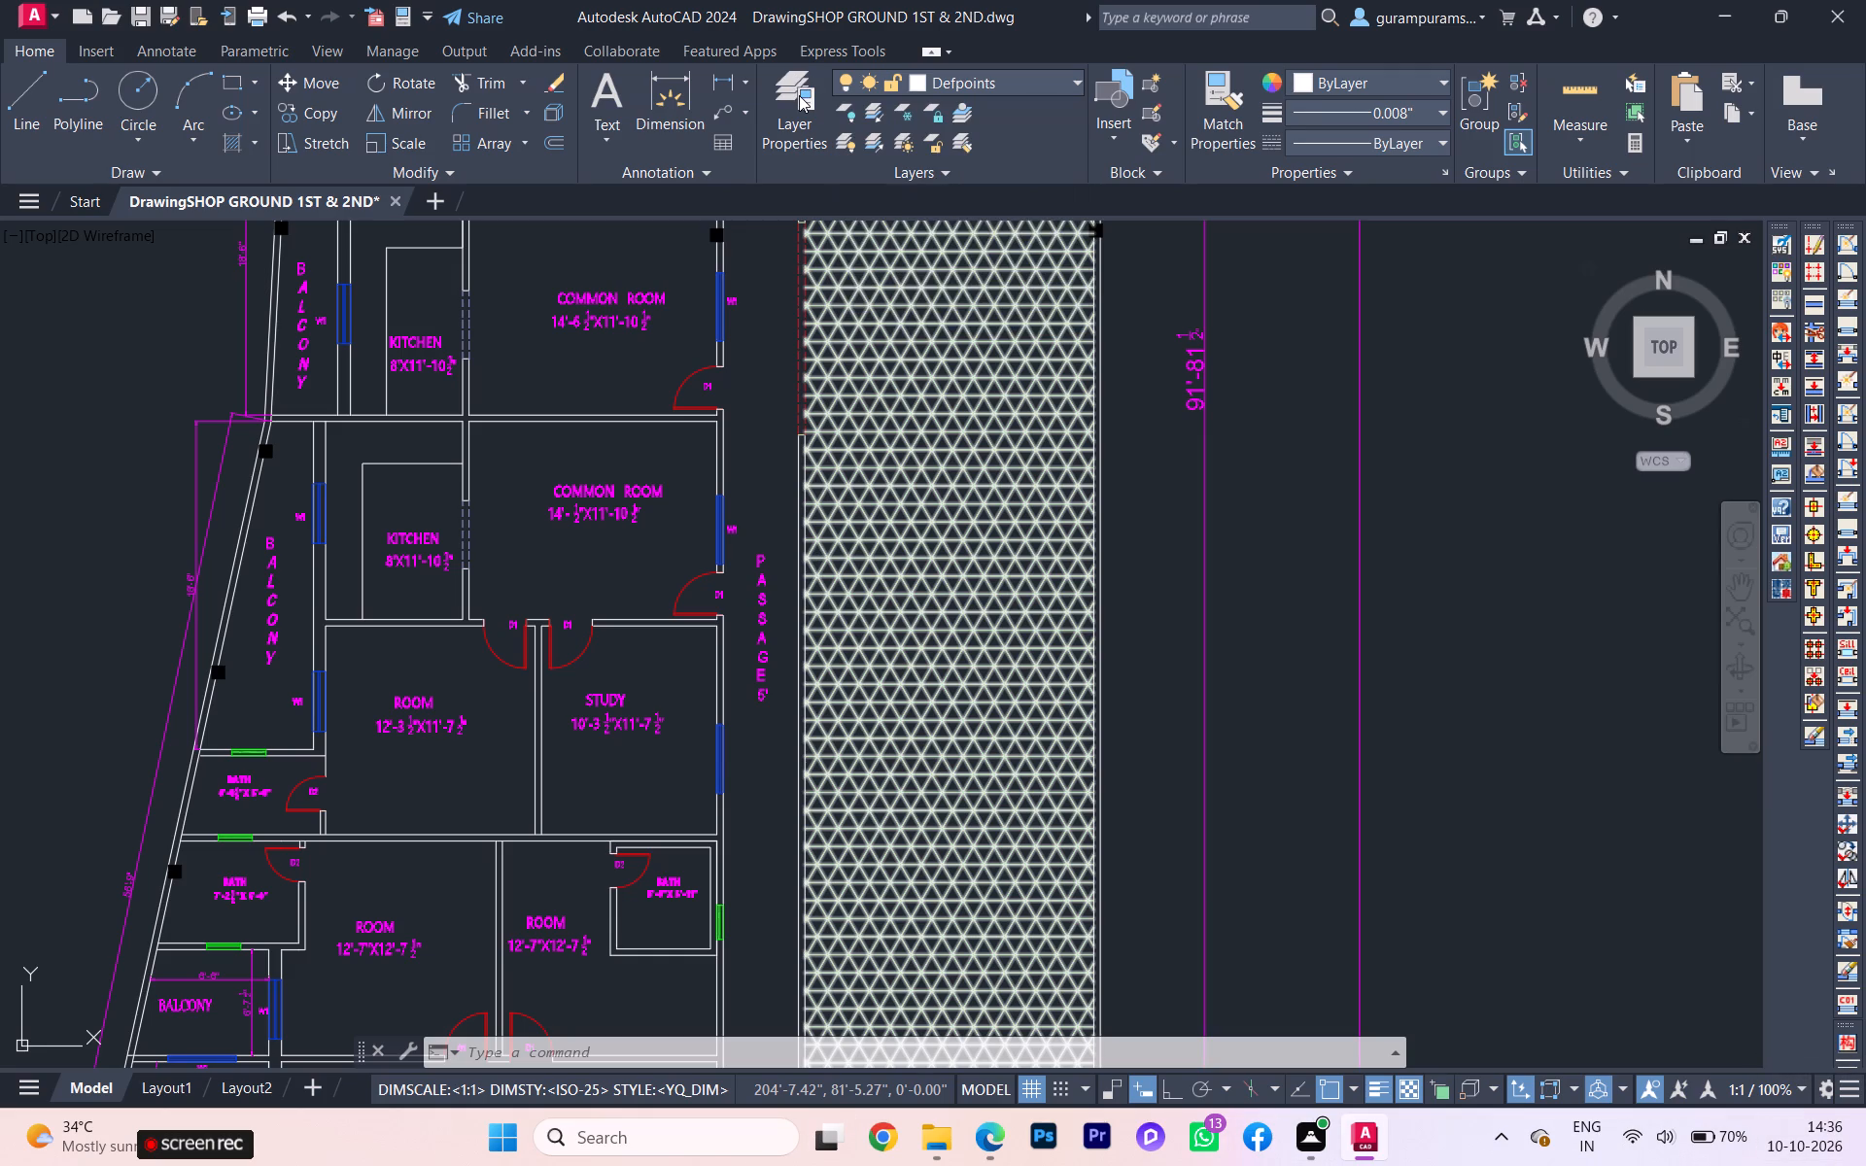
Turn off plotting for the windows, WALLS, ventilator, doors and DIMENSIONS layers in the layer properties.
left_click(797, 94)
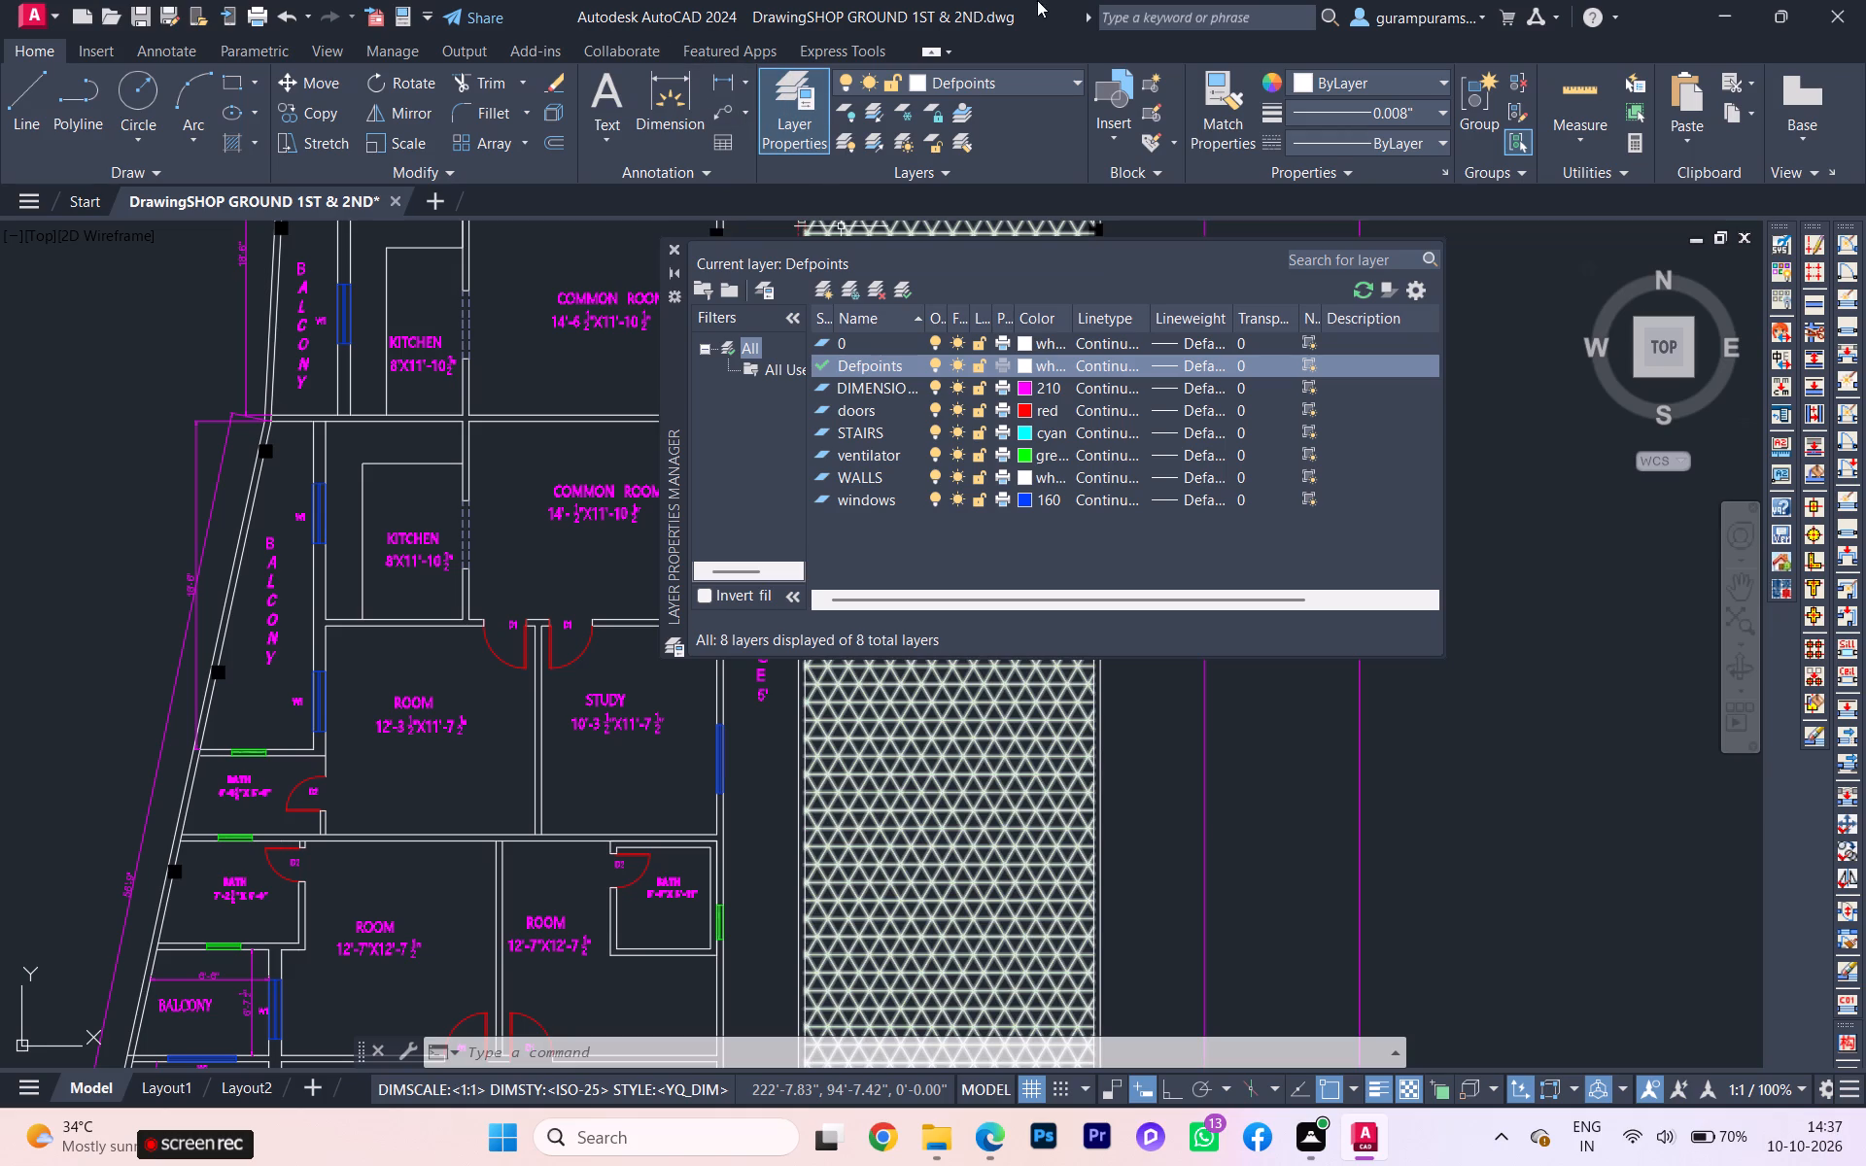
left_click(1011, 494)
left_click(1004, 480)
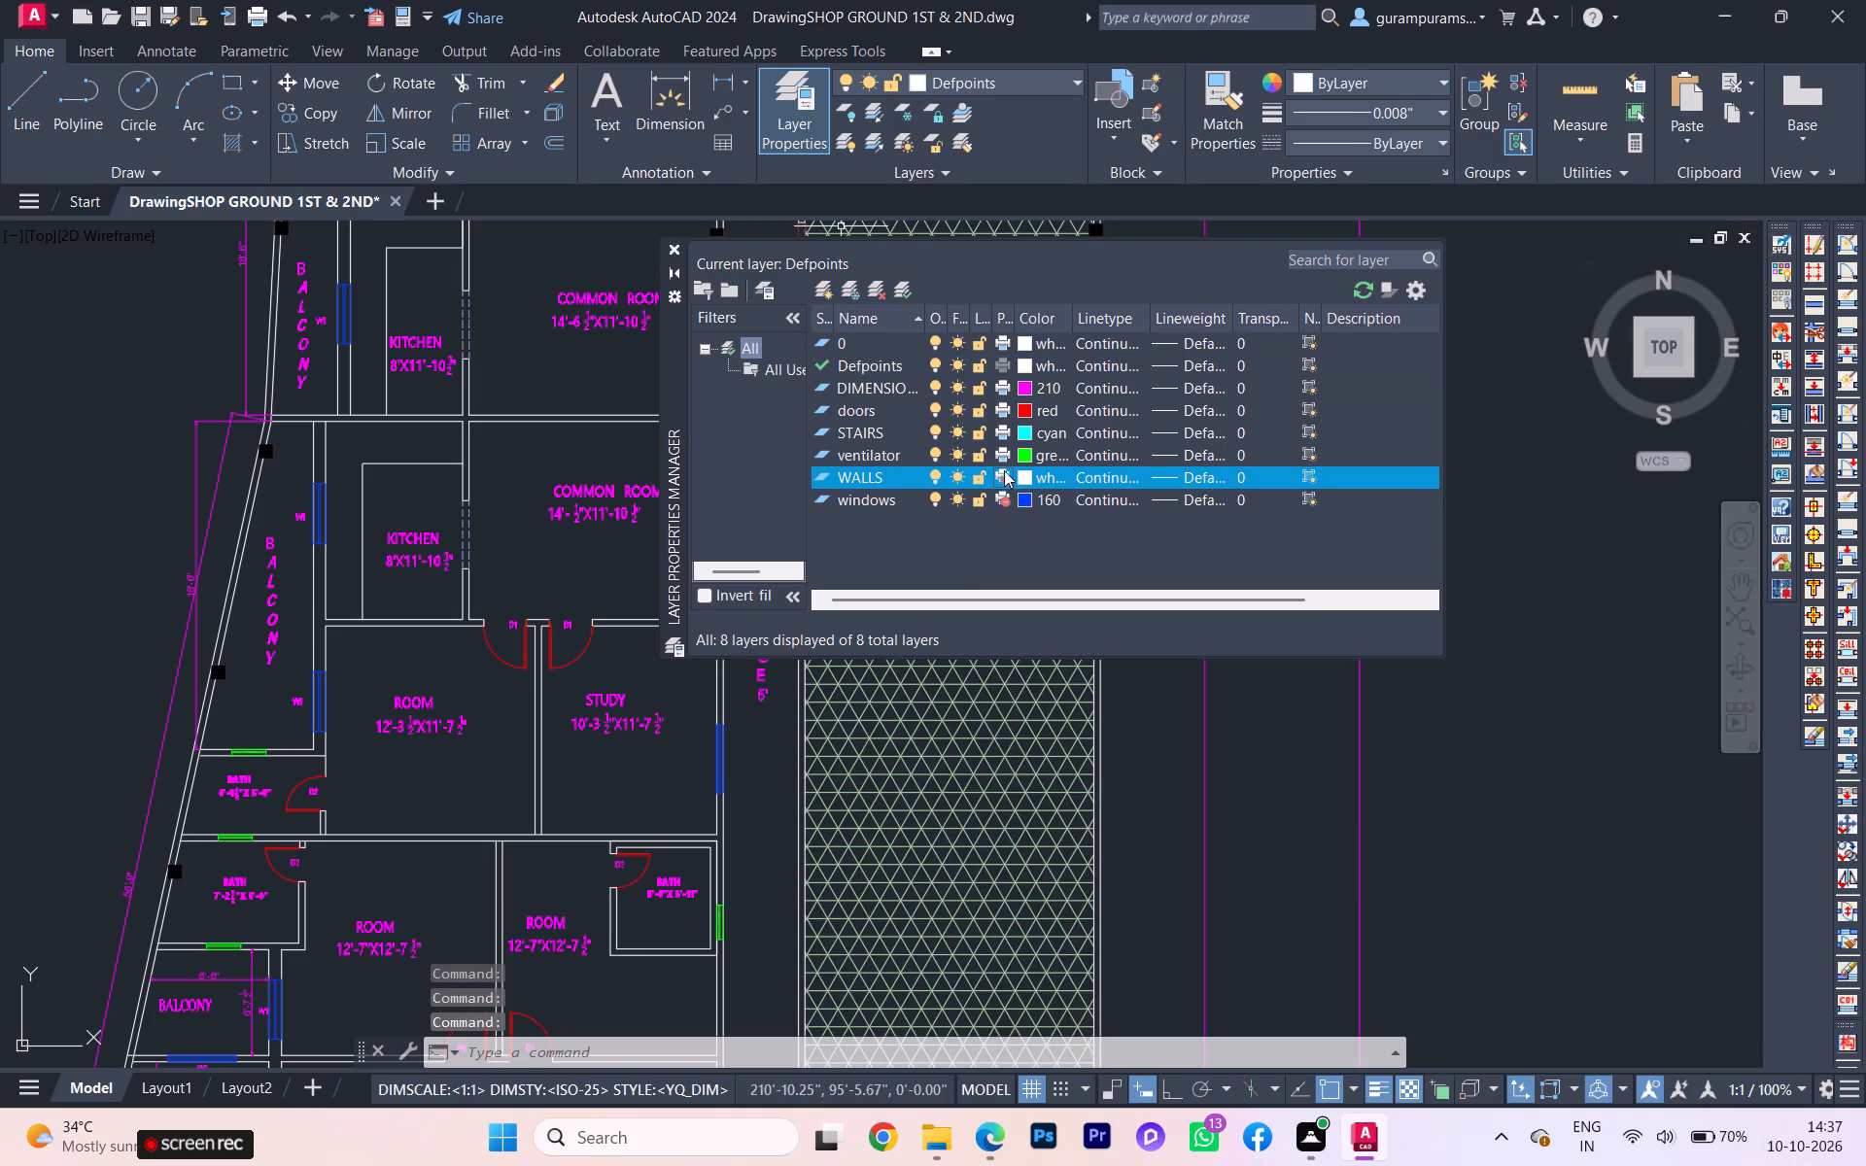
left_click(1007, 454)
left_click(1008, 429)
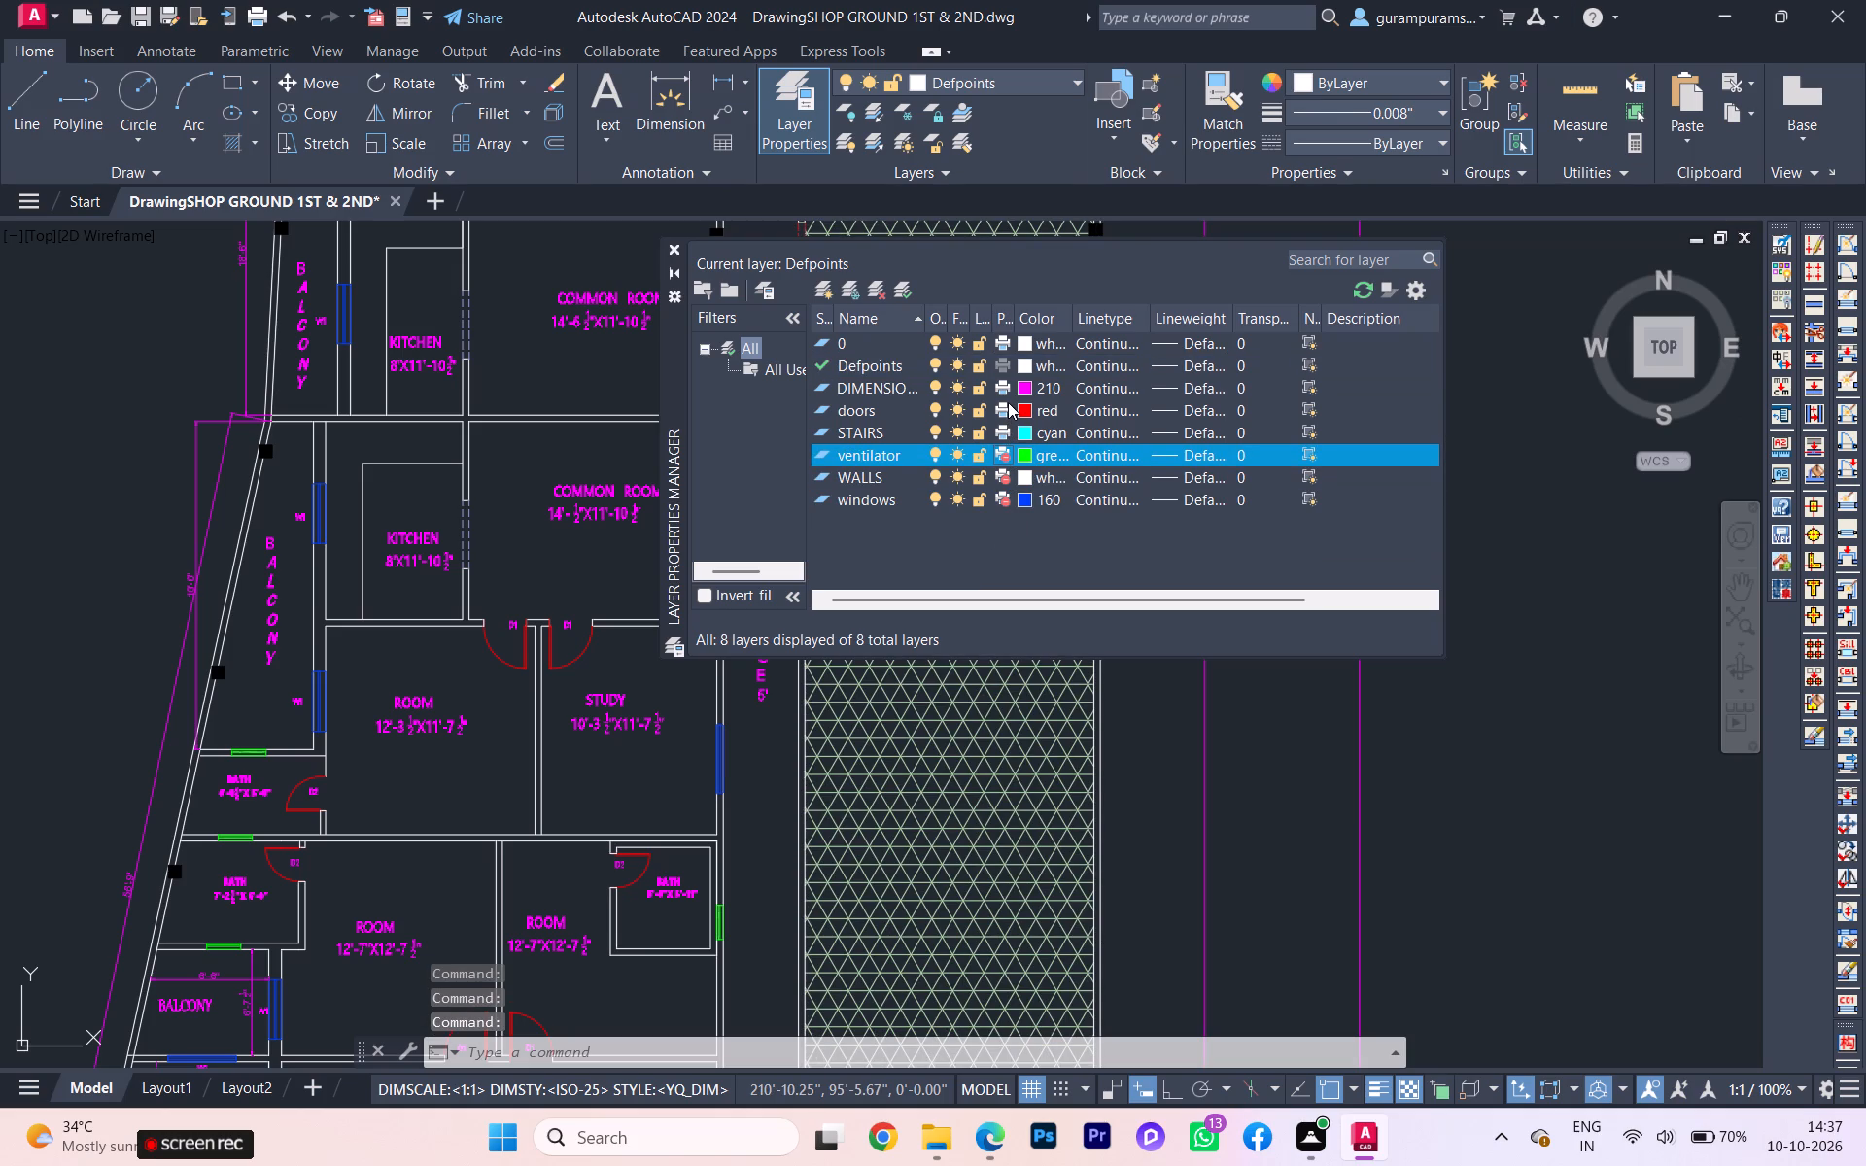
left_click(1002, 408)
left_click(1002, 426)
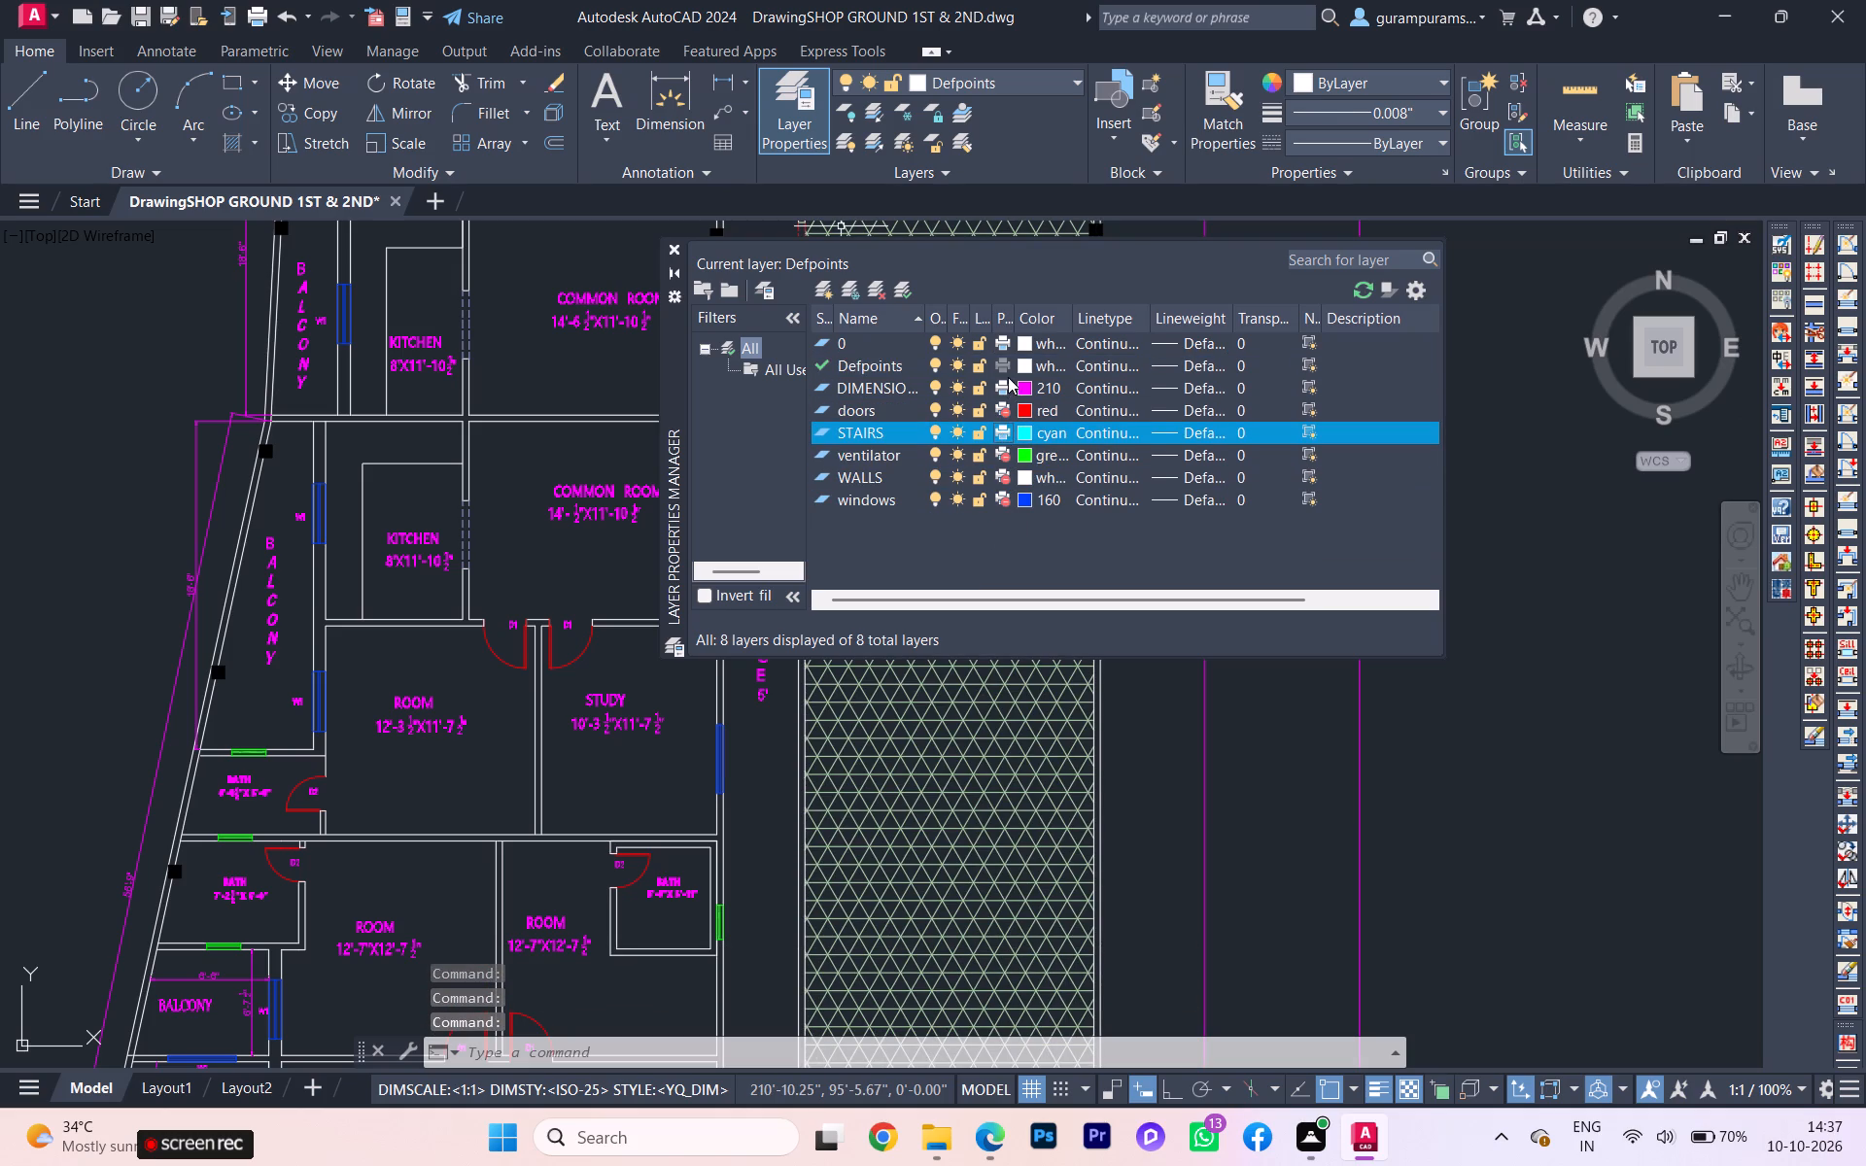
left_click(1000, 384)
Turn off plotting for layer 0 and the STAIRS layer as well, then return to the drawing.
left_click(1006, 340)
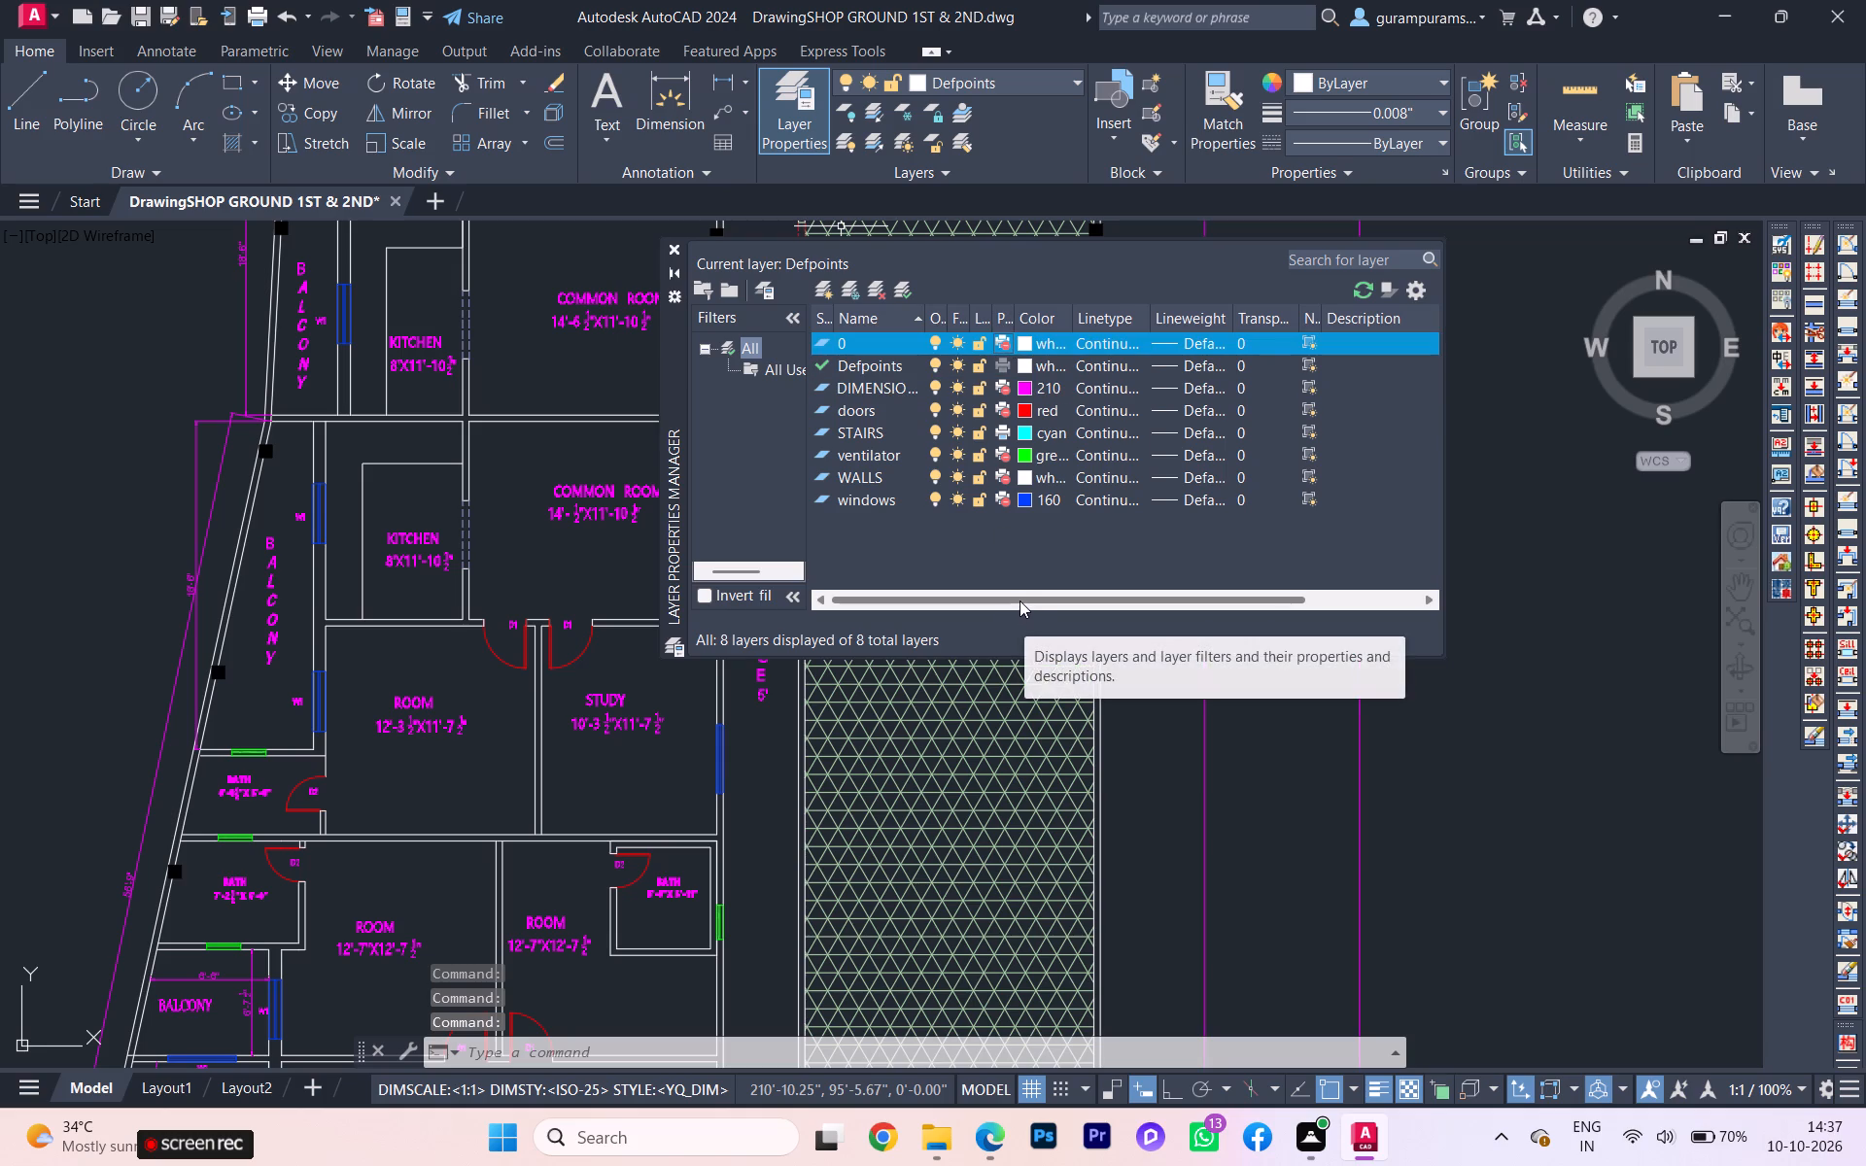
left_click(1001, 344)
left_click(1002, 341)
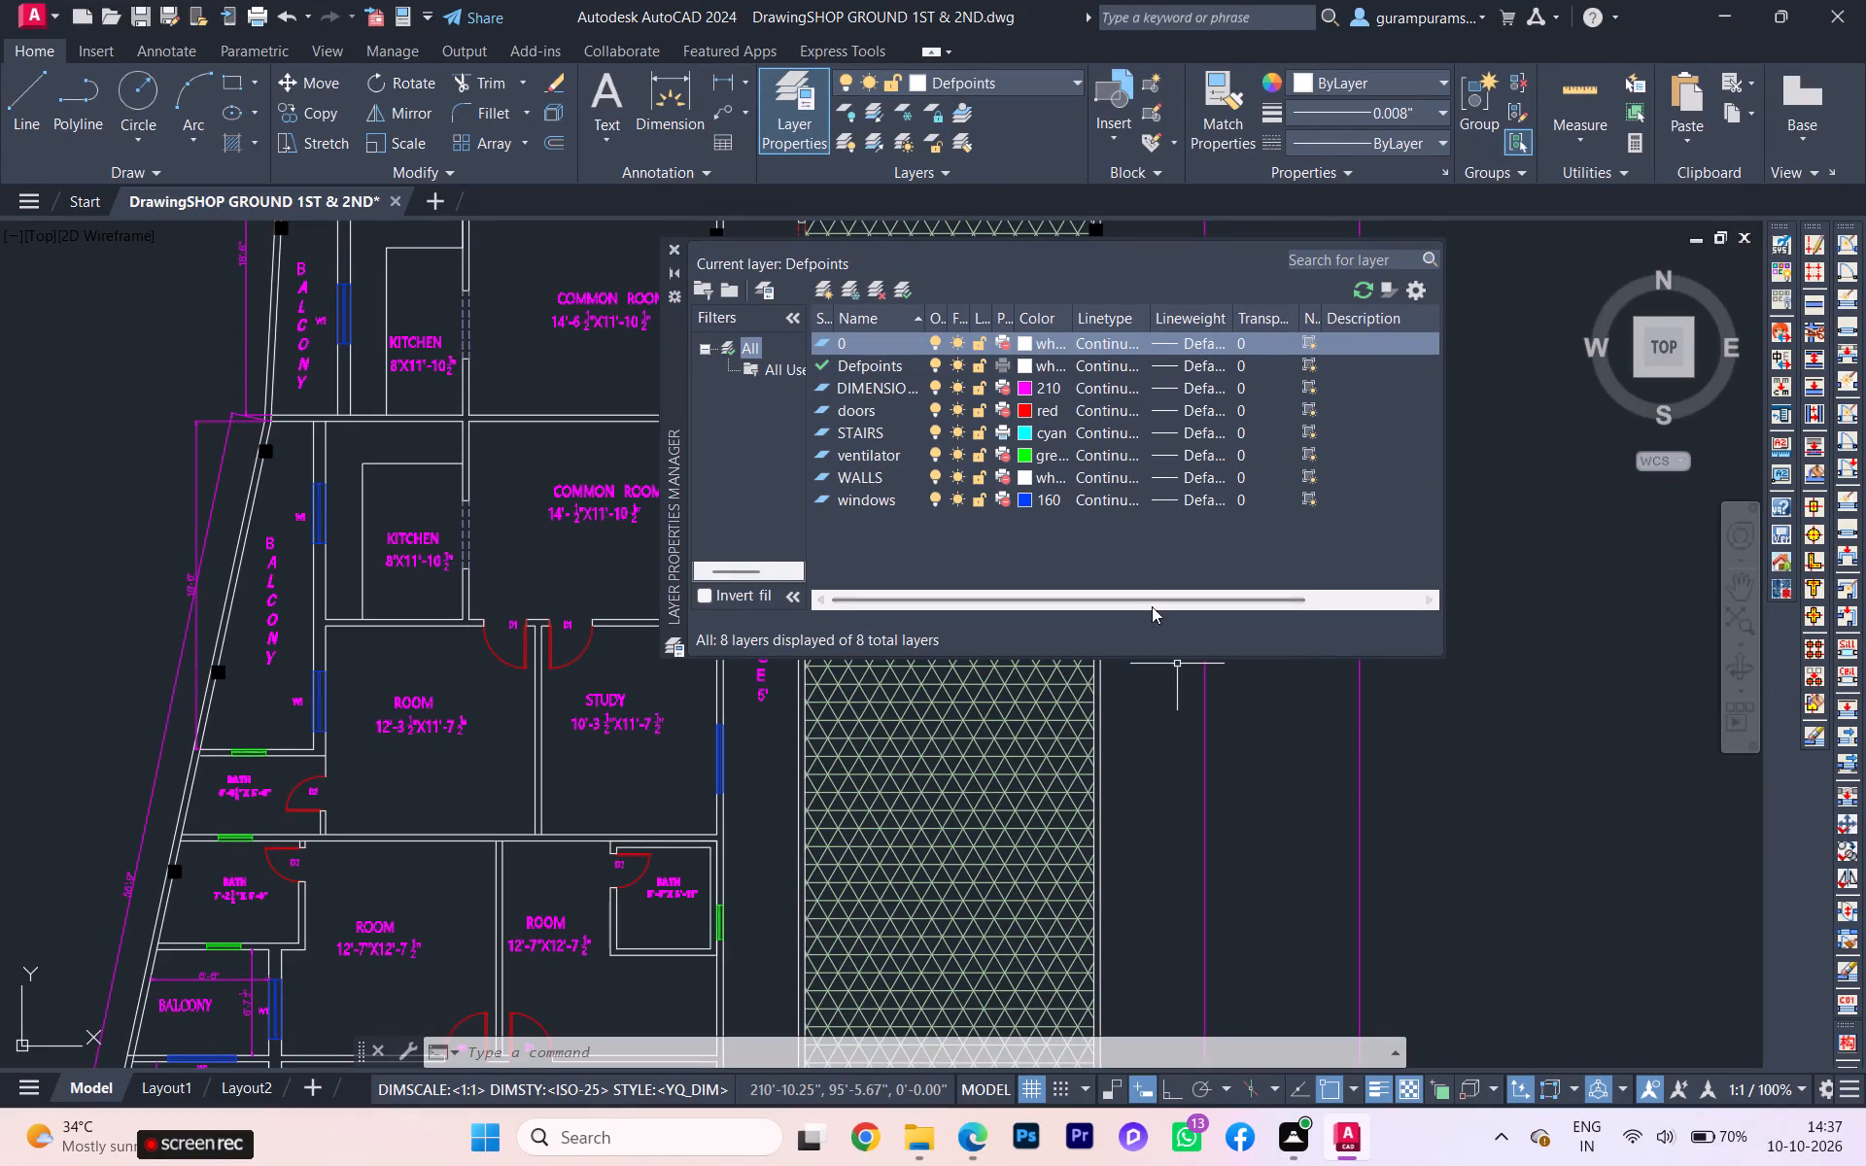
left_click(1005, 340)
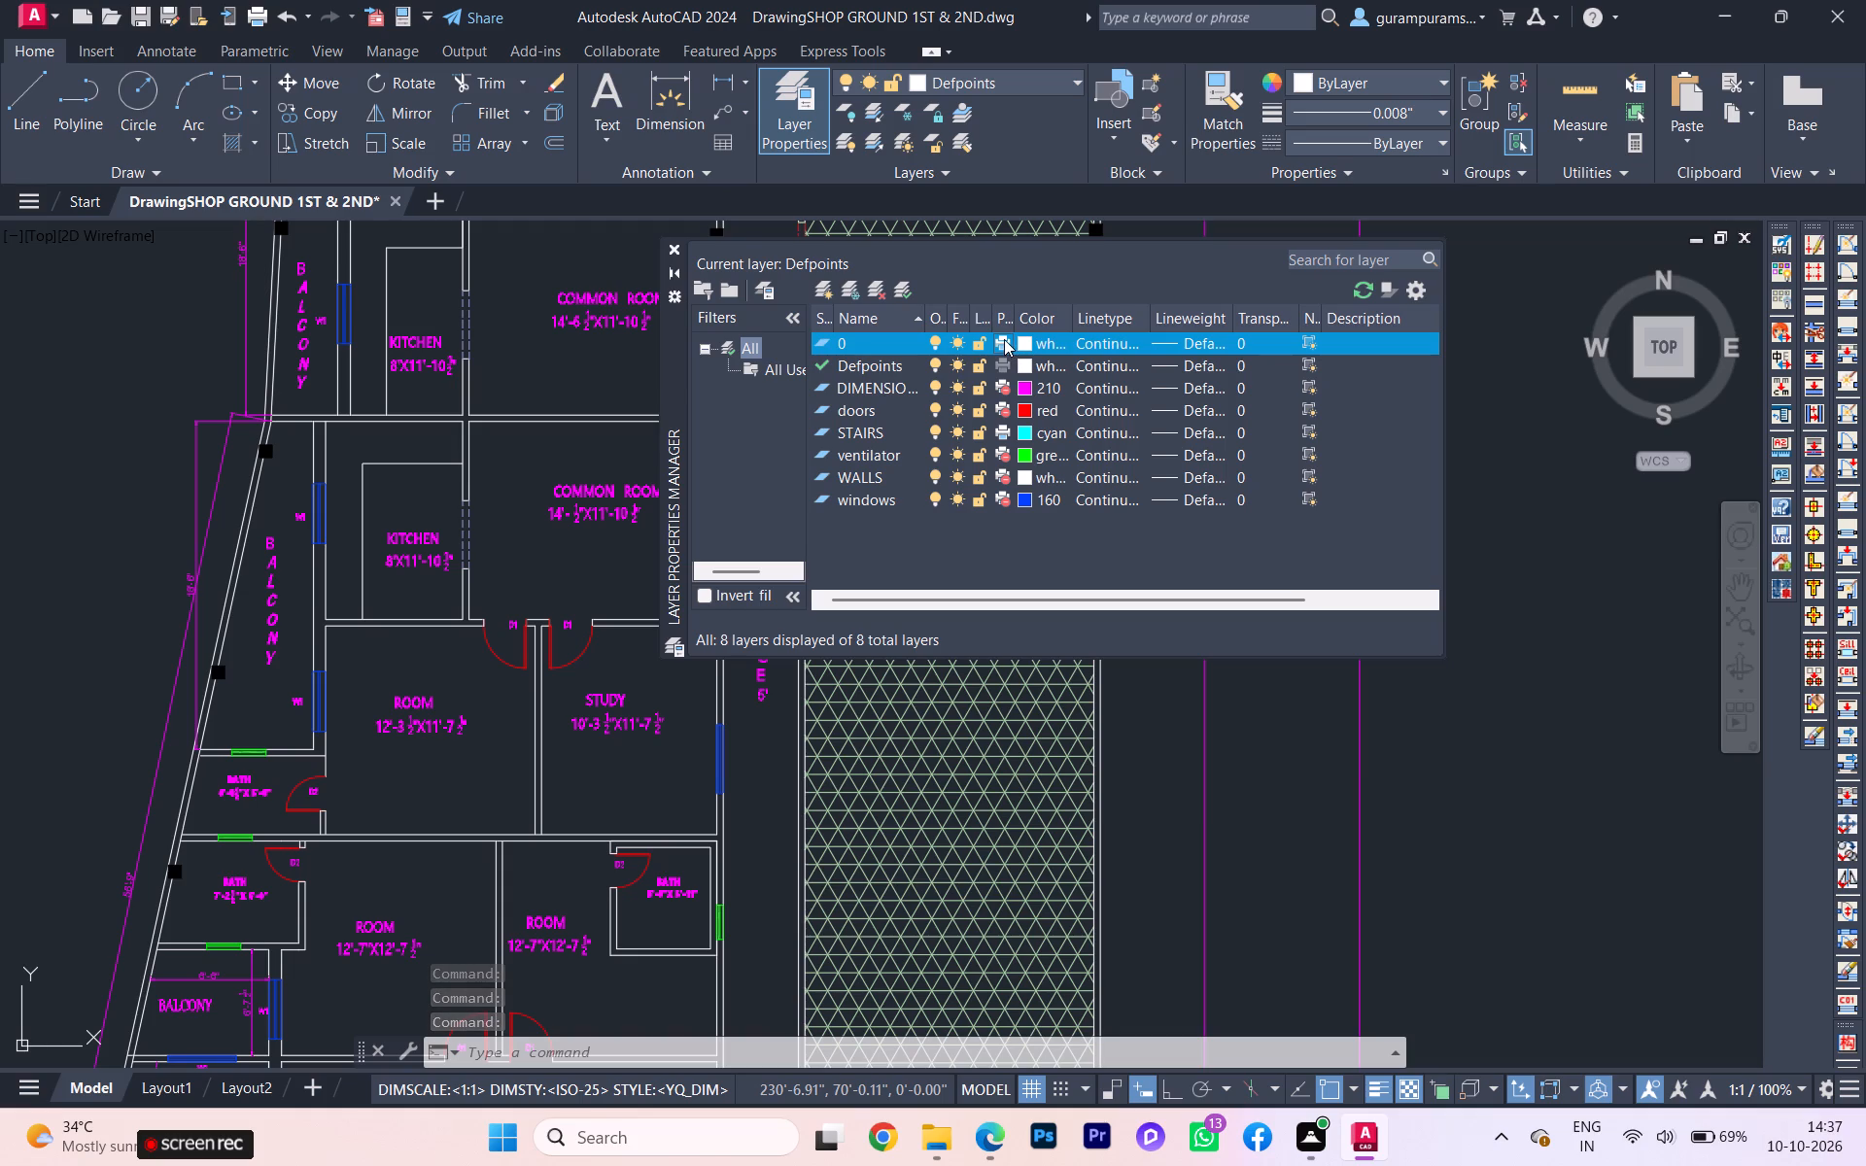
left_click(1000, 340)
left_click(994, 429)
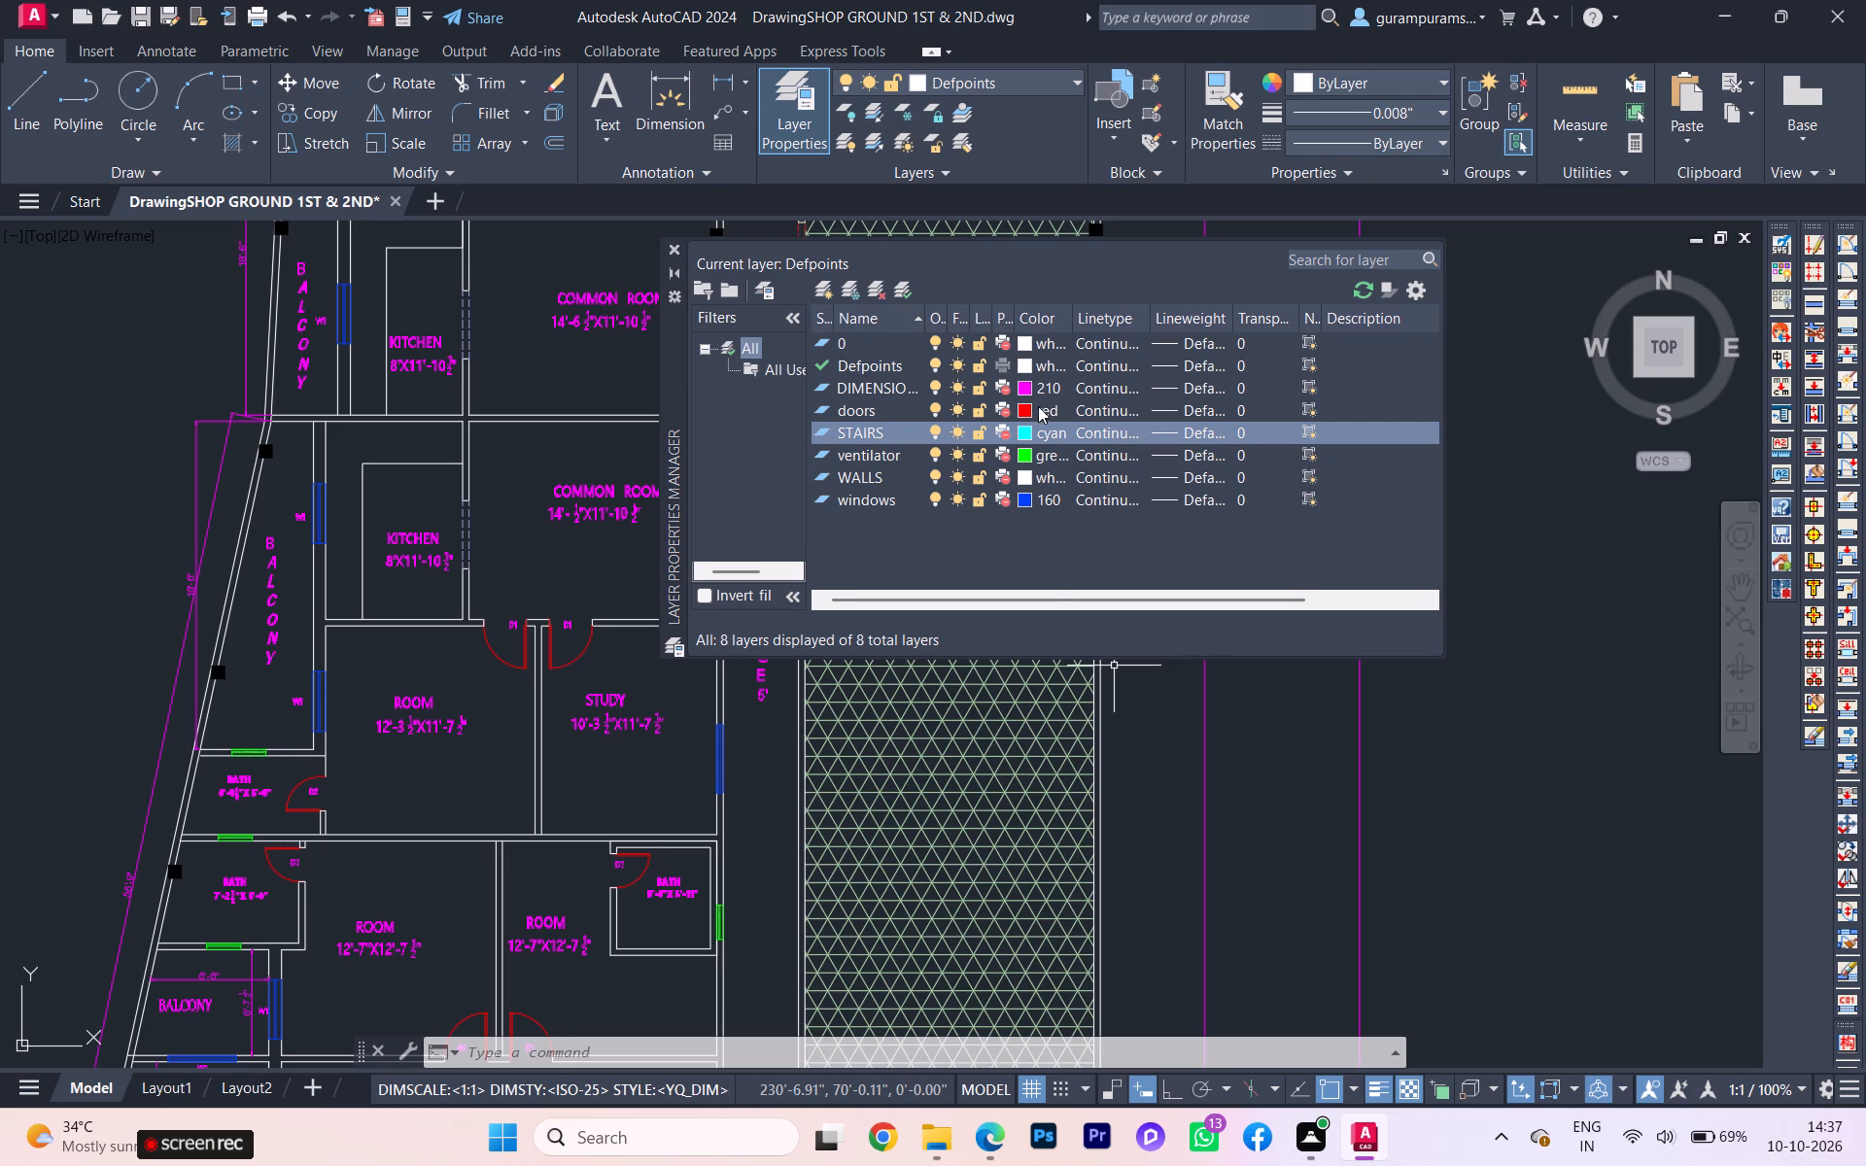
left_click(1125, 739)
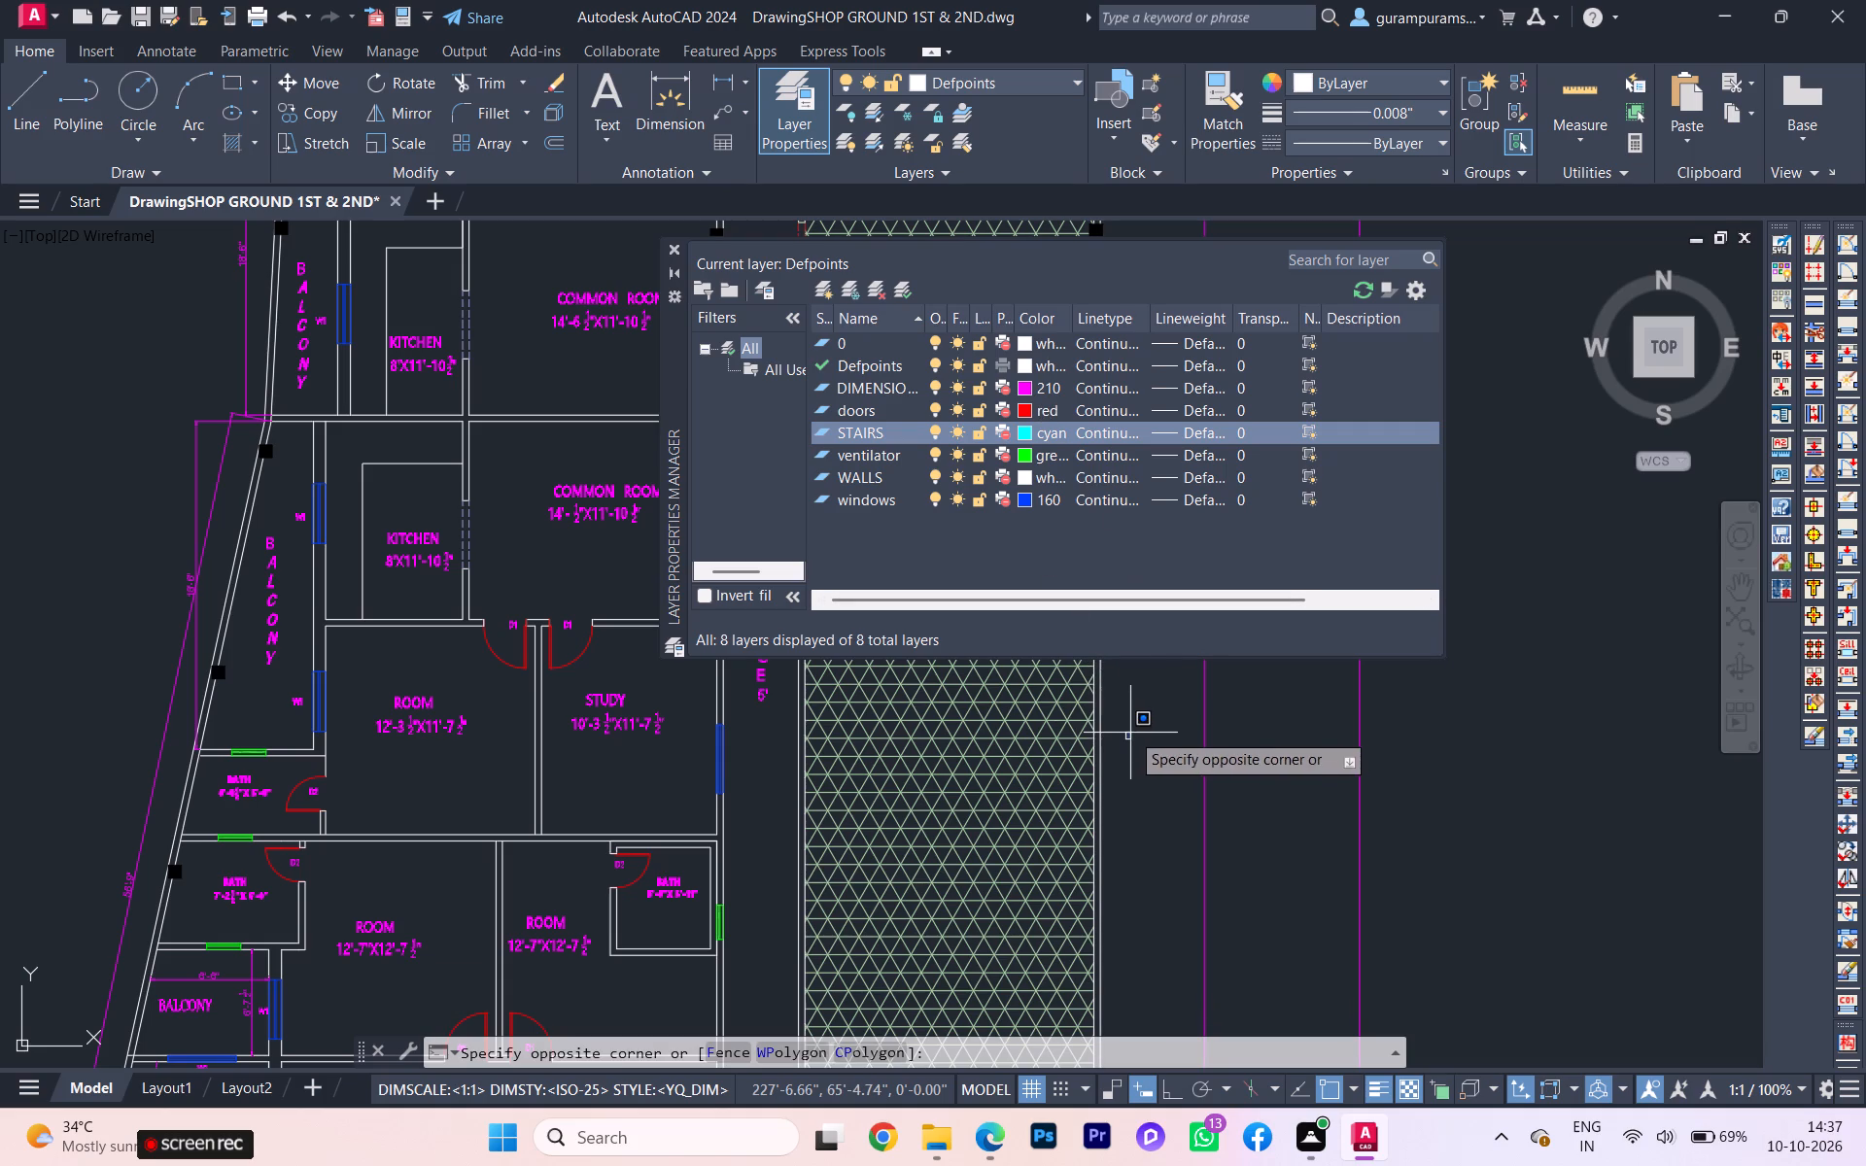
Close the layer properties and preview the plot to examine which parts of the floor plan come out, then cancel the plot.
left_click(1136, 726)
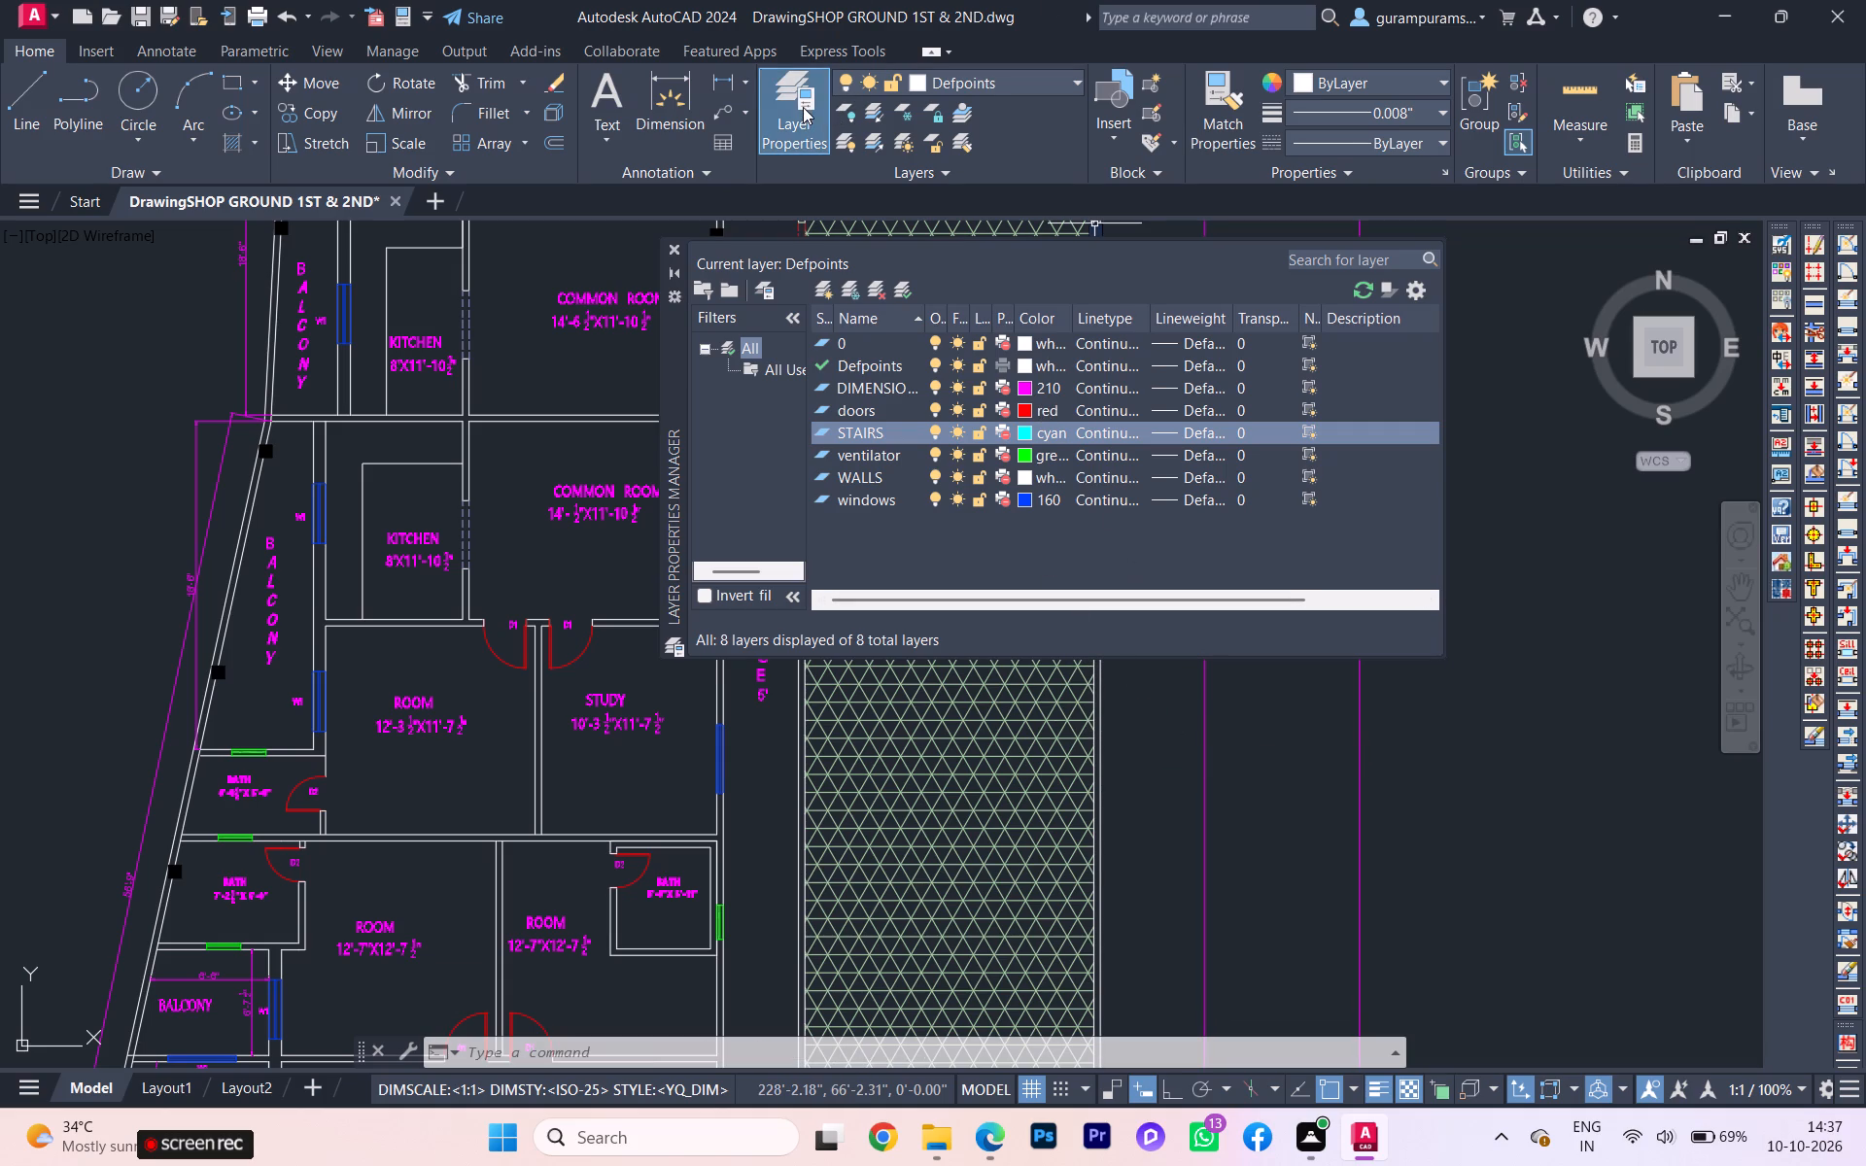
left_click(802, 110)
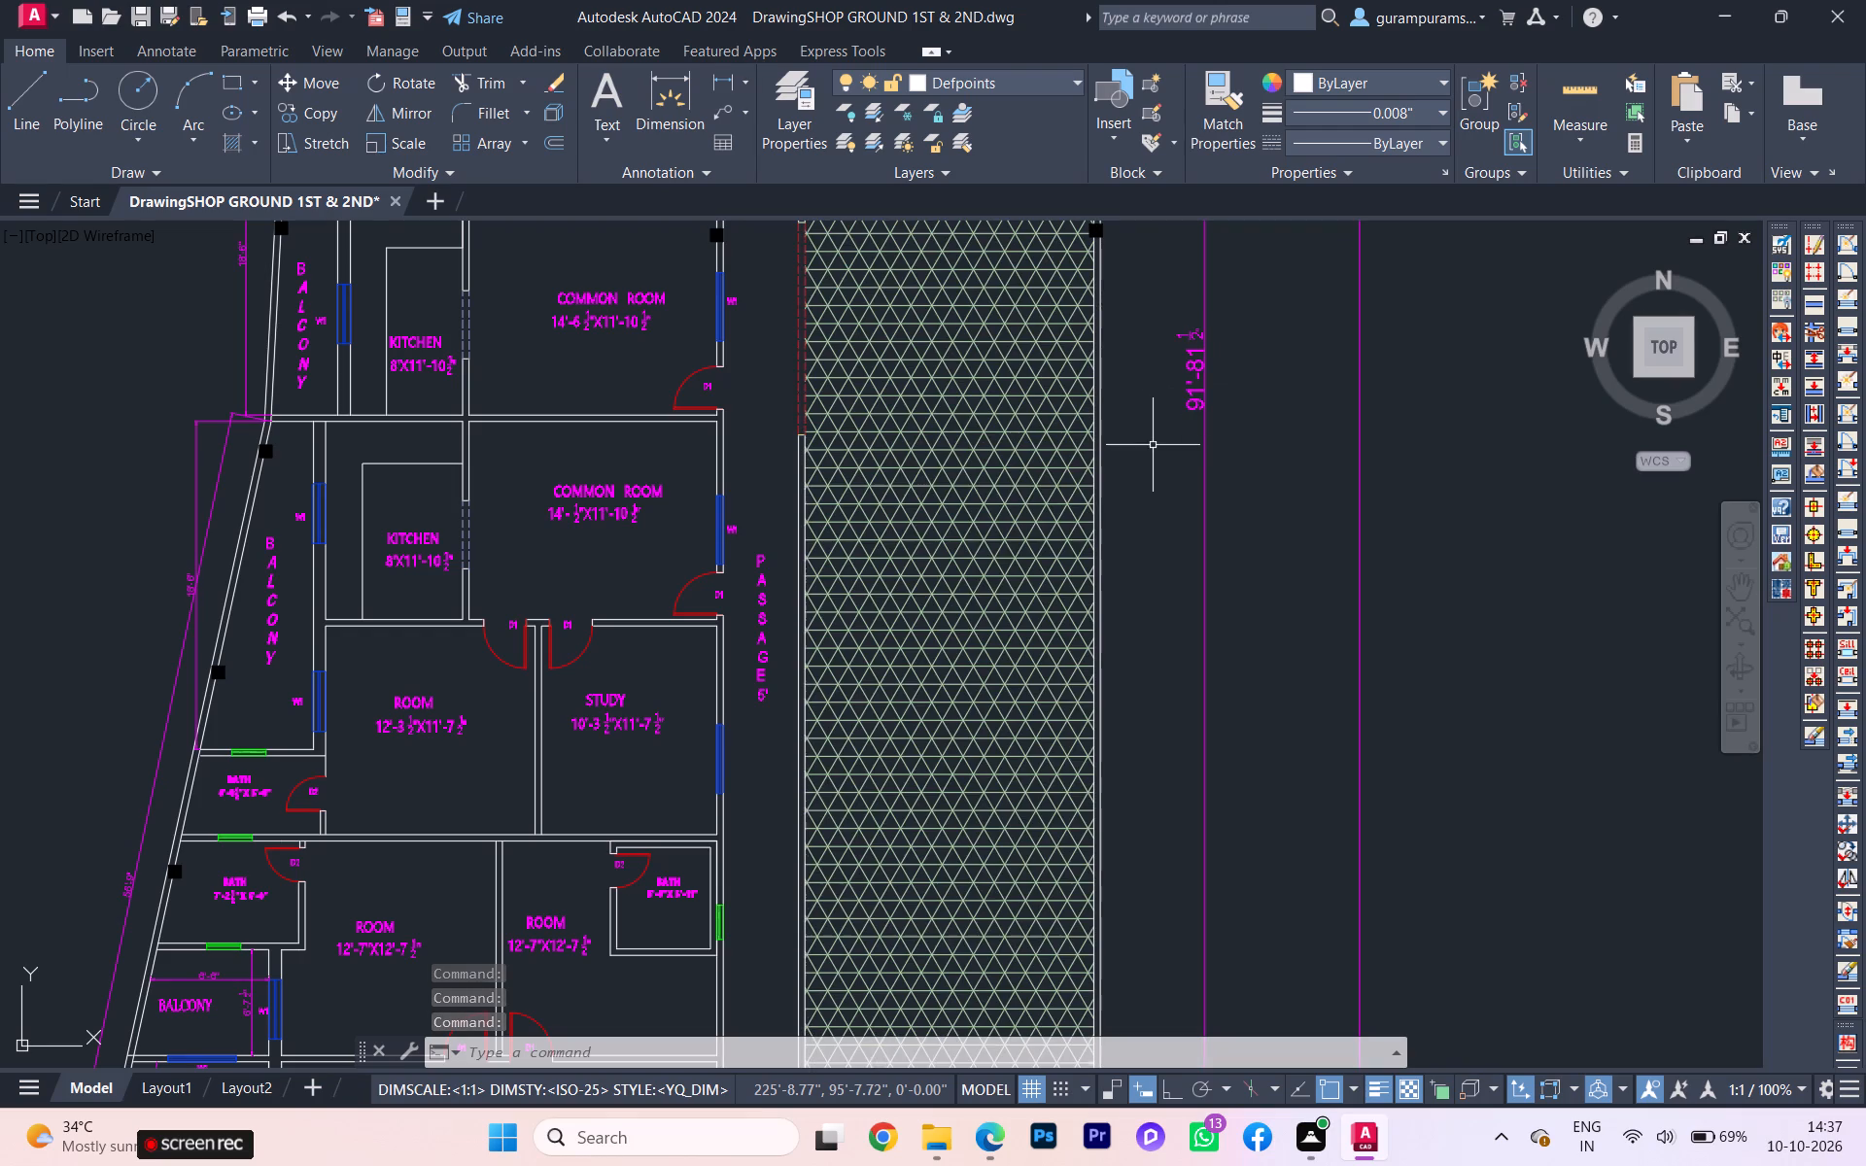
type("plo")
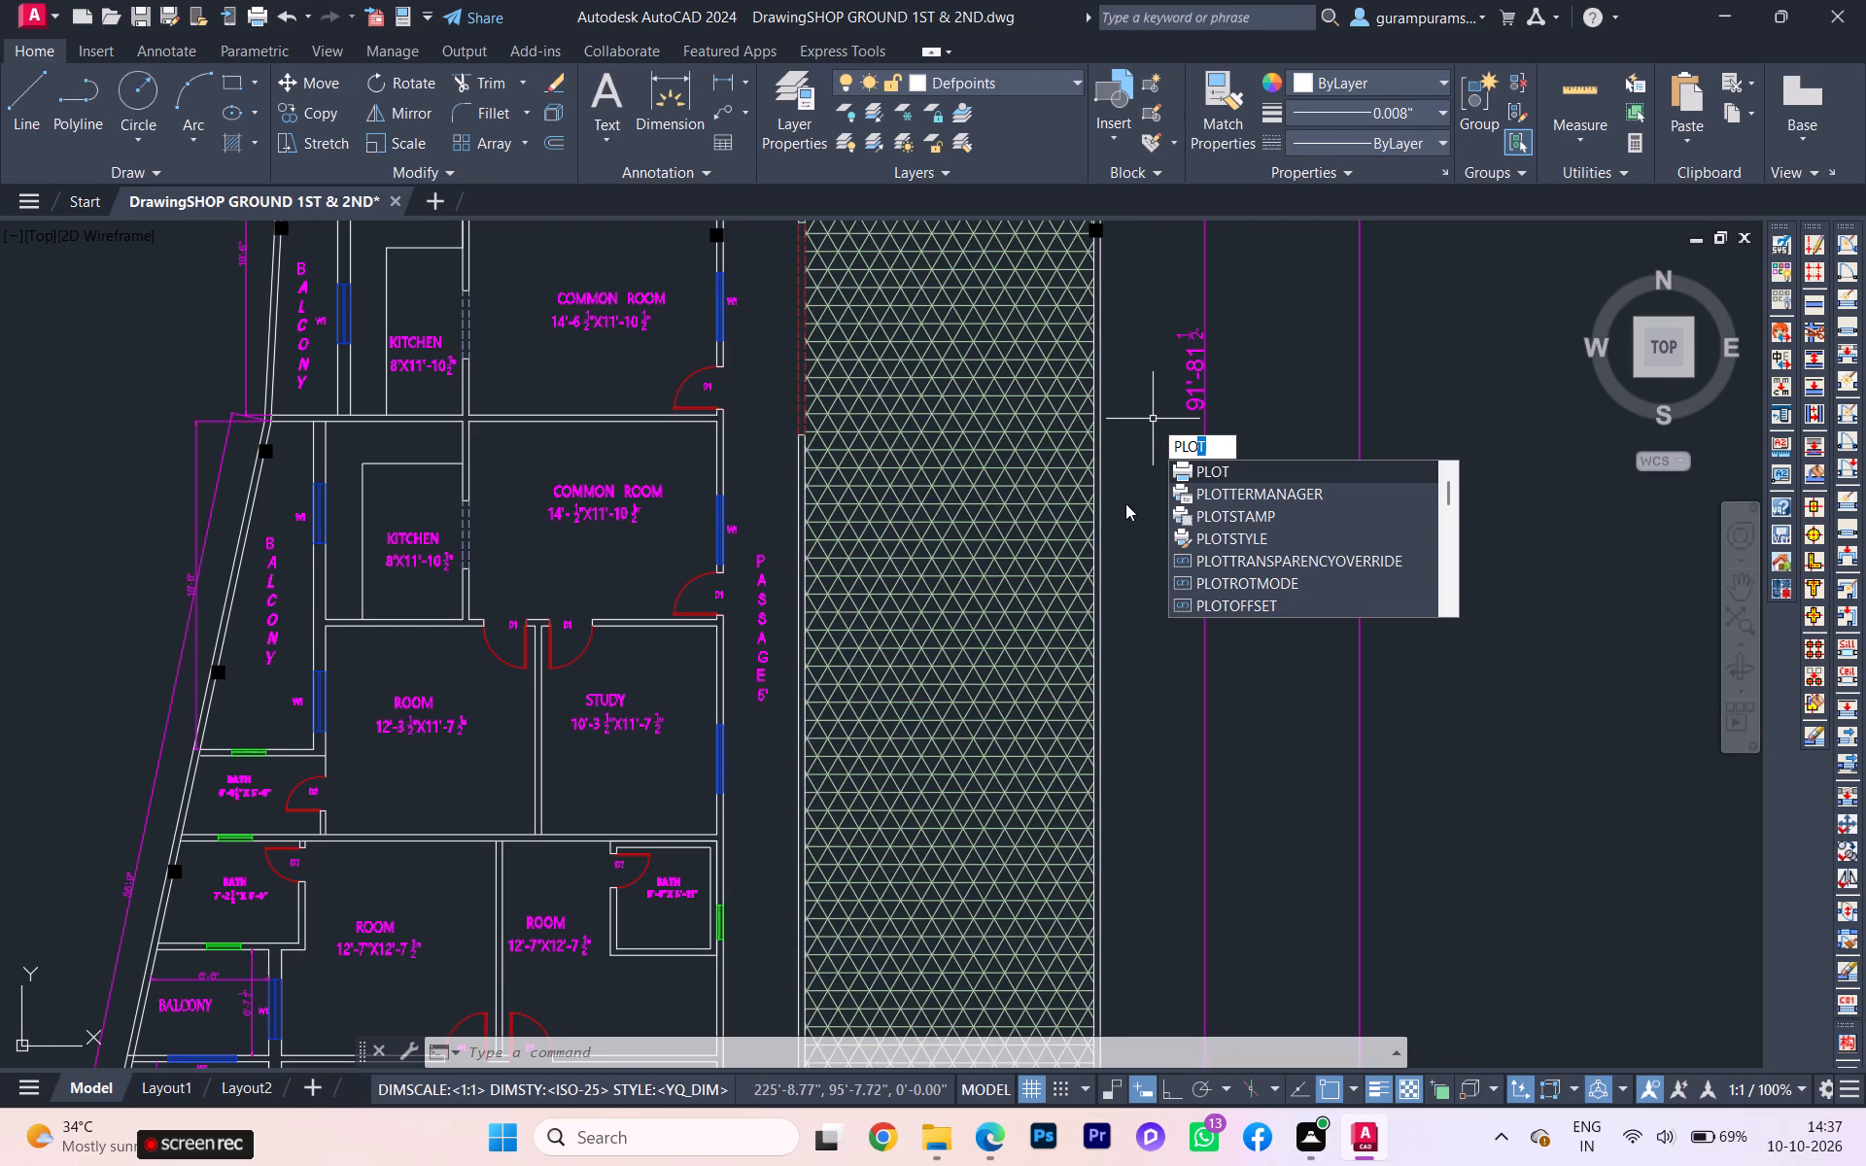
left_click(1213, 468)
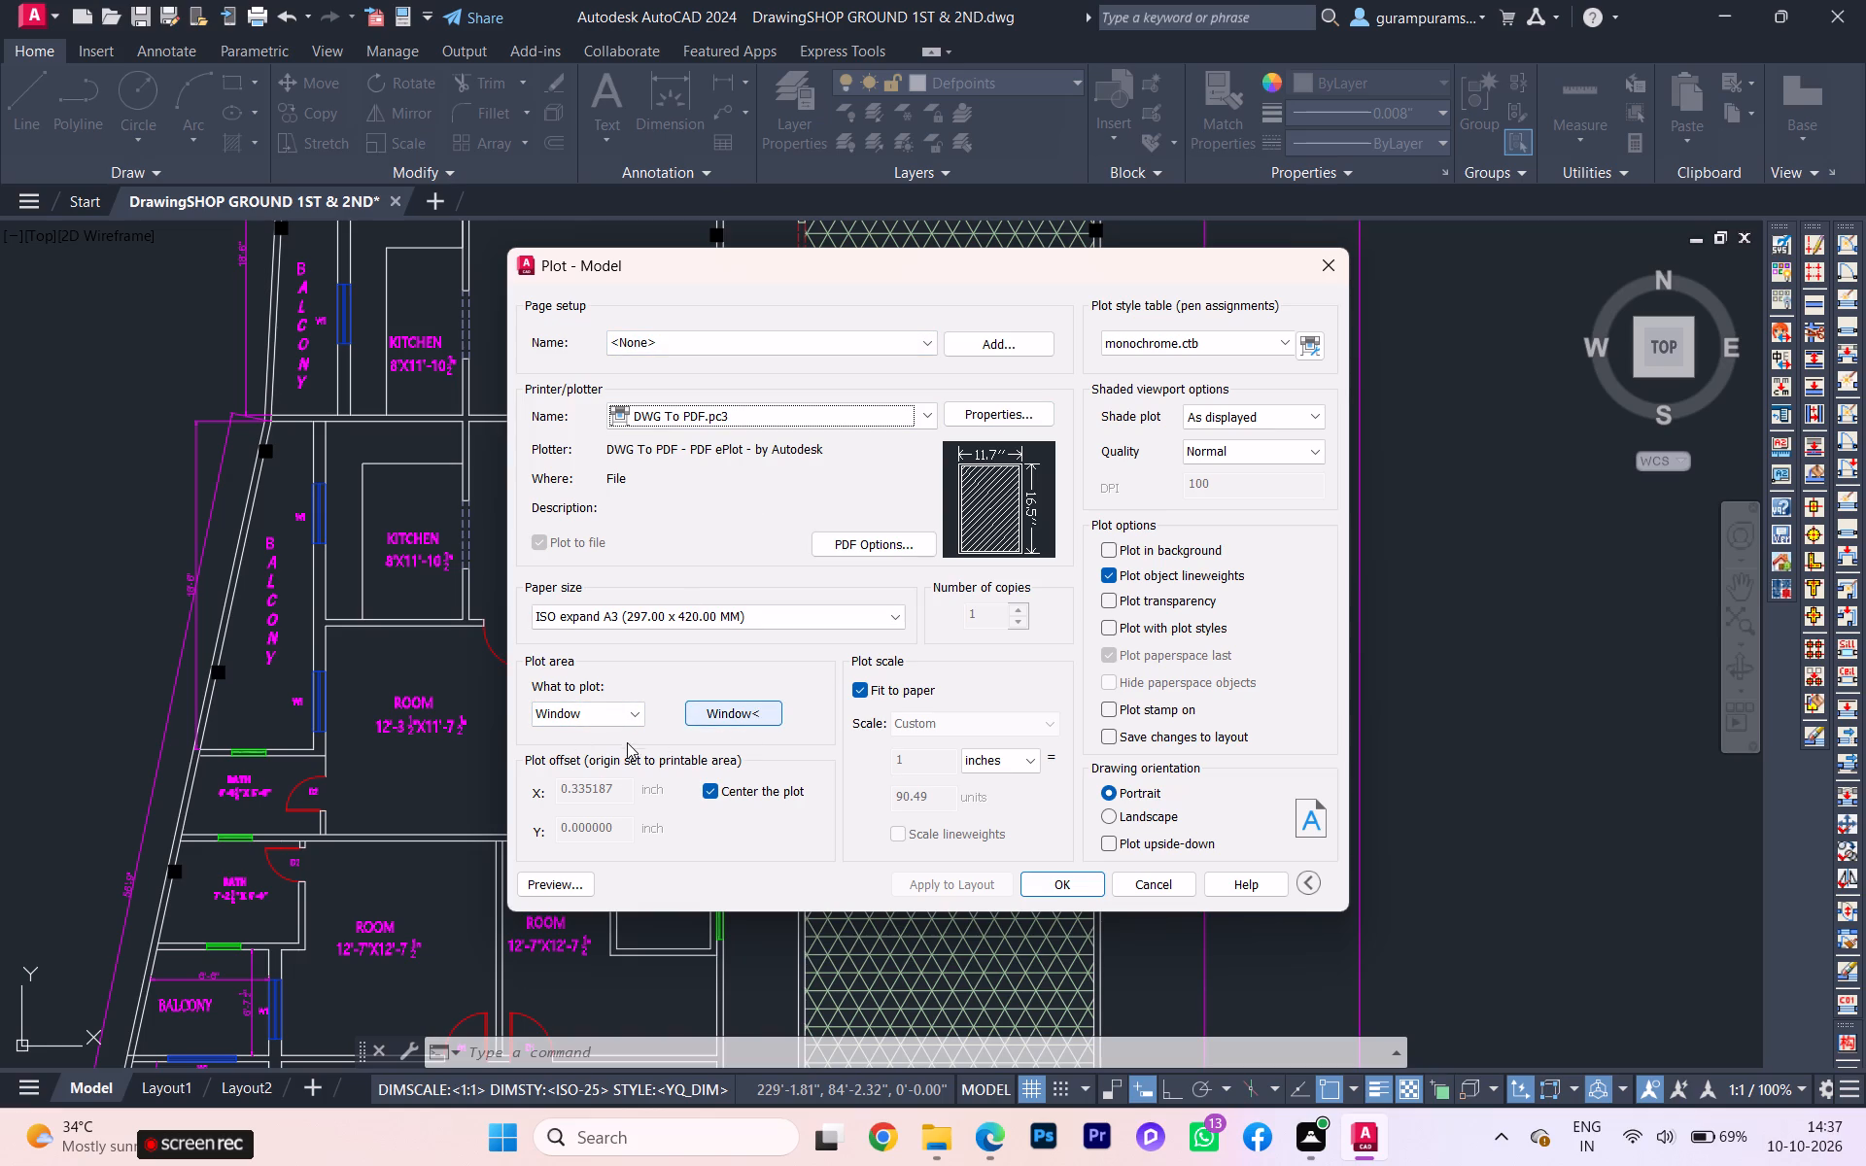
left_click(552, 887)
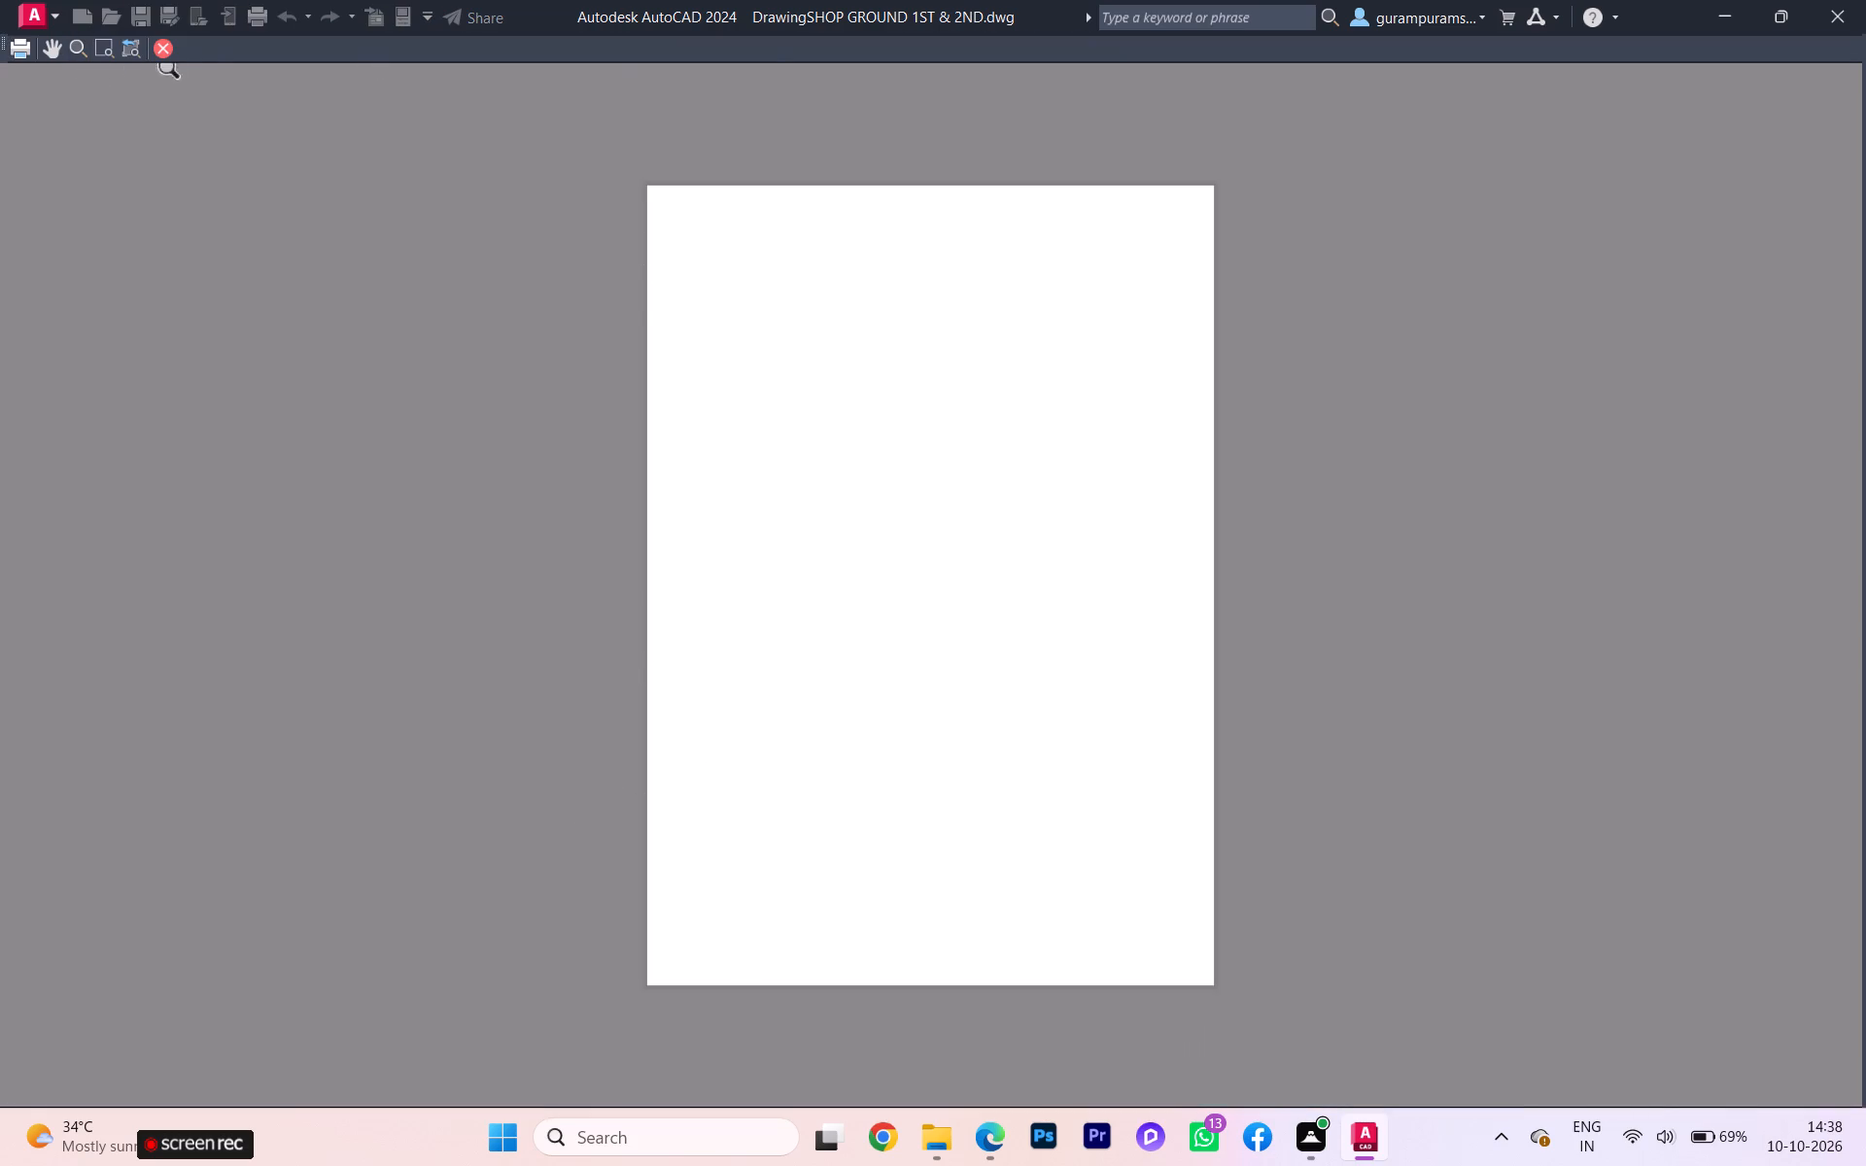
left_click(168, 45)
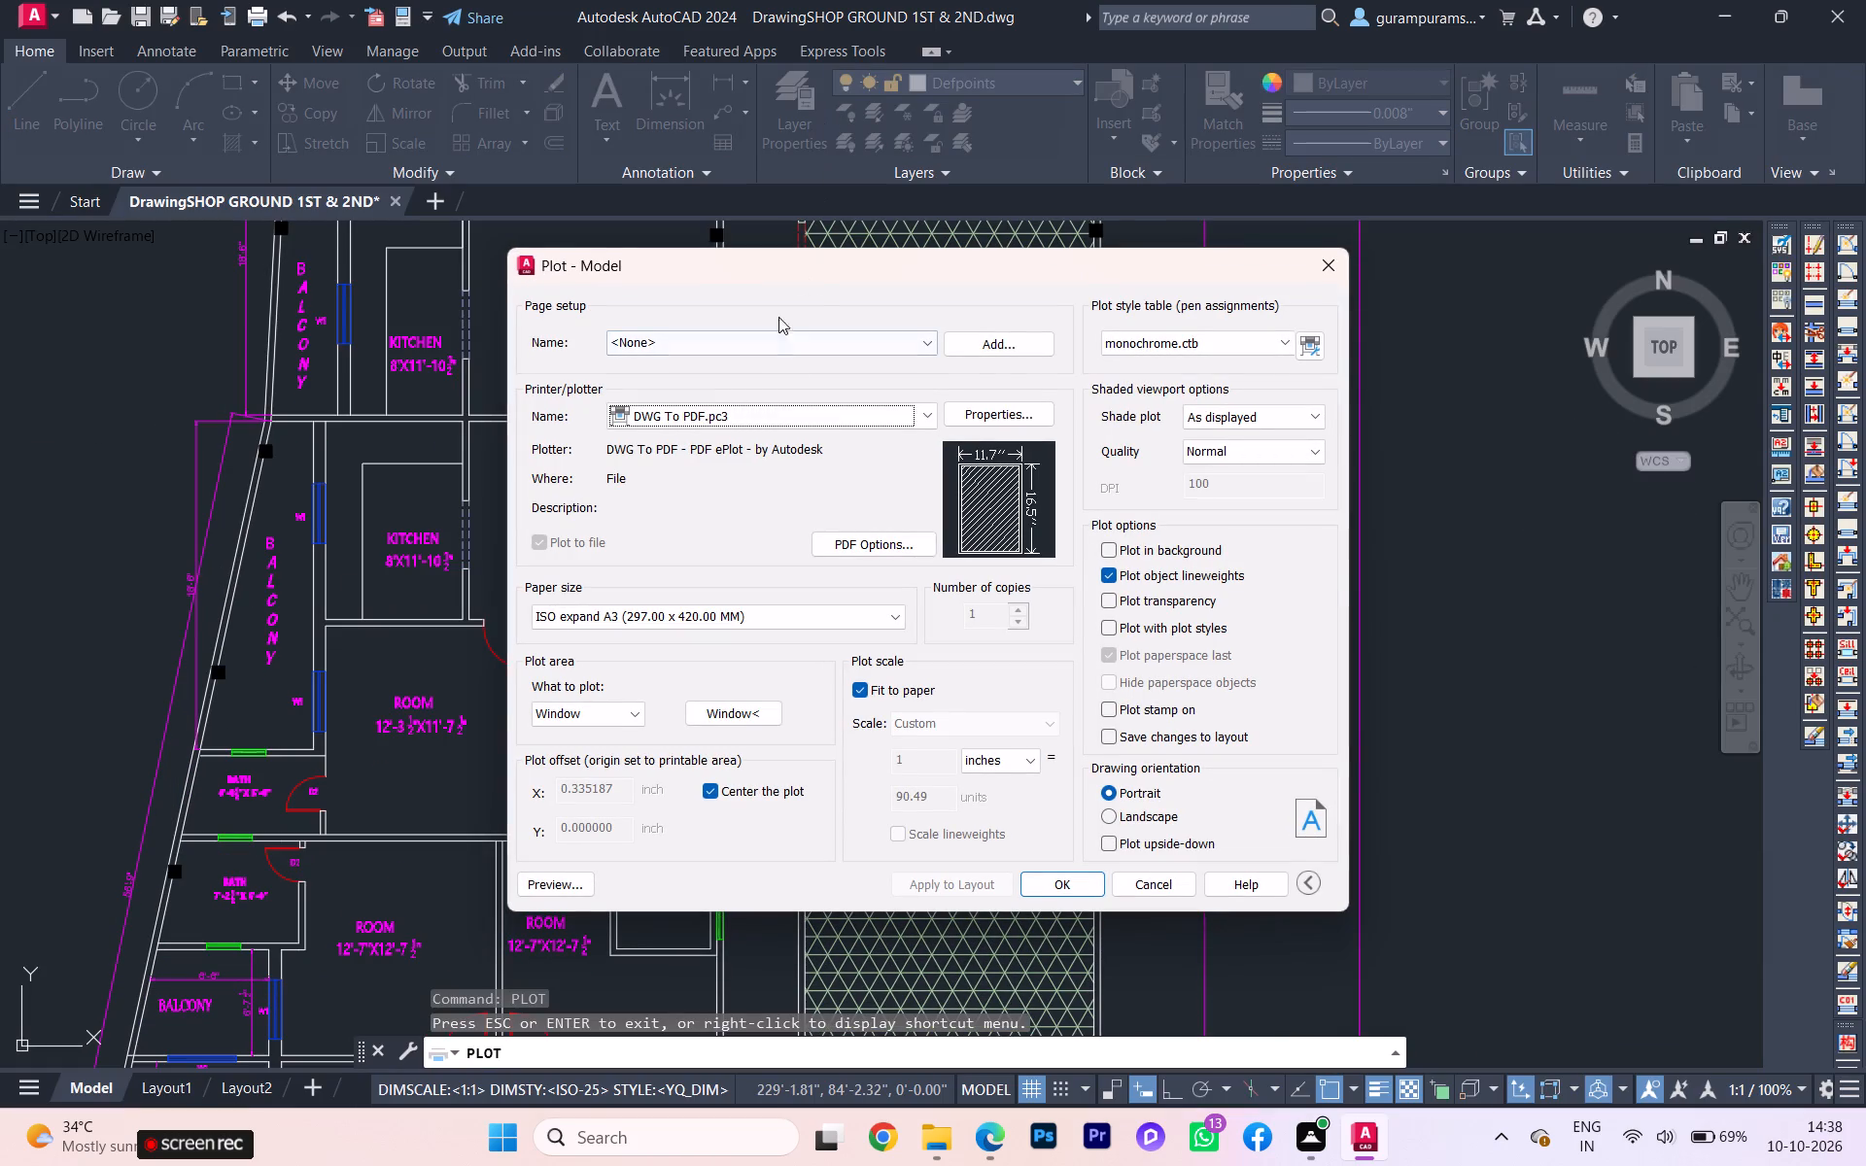
left_click(1337, 267)
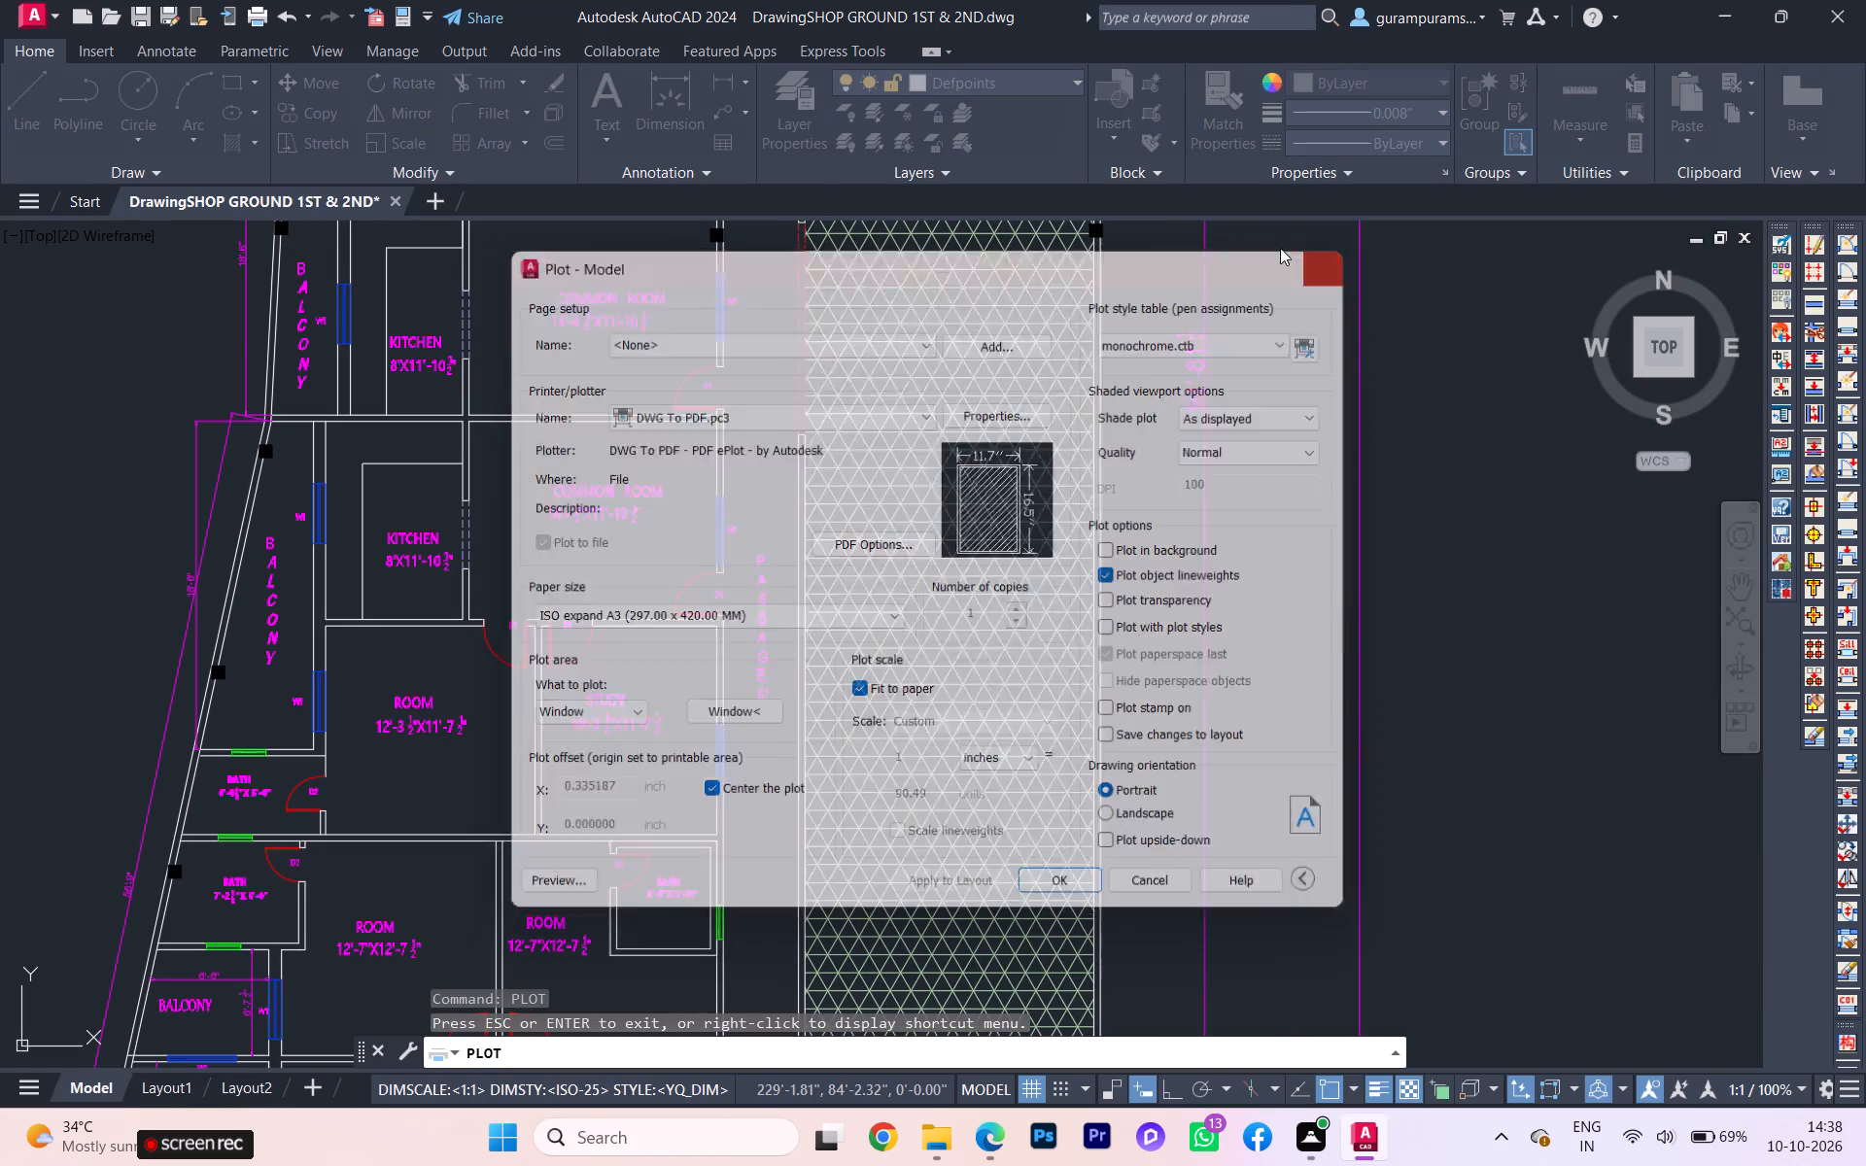
Turn plotting on for the DIMENSIONS, doors, STAIRS, ventilator, WALLS and windows layers, keep layer 0 non-plotting, and return to the drawing.
left_click(801, 89)
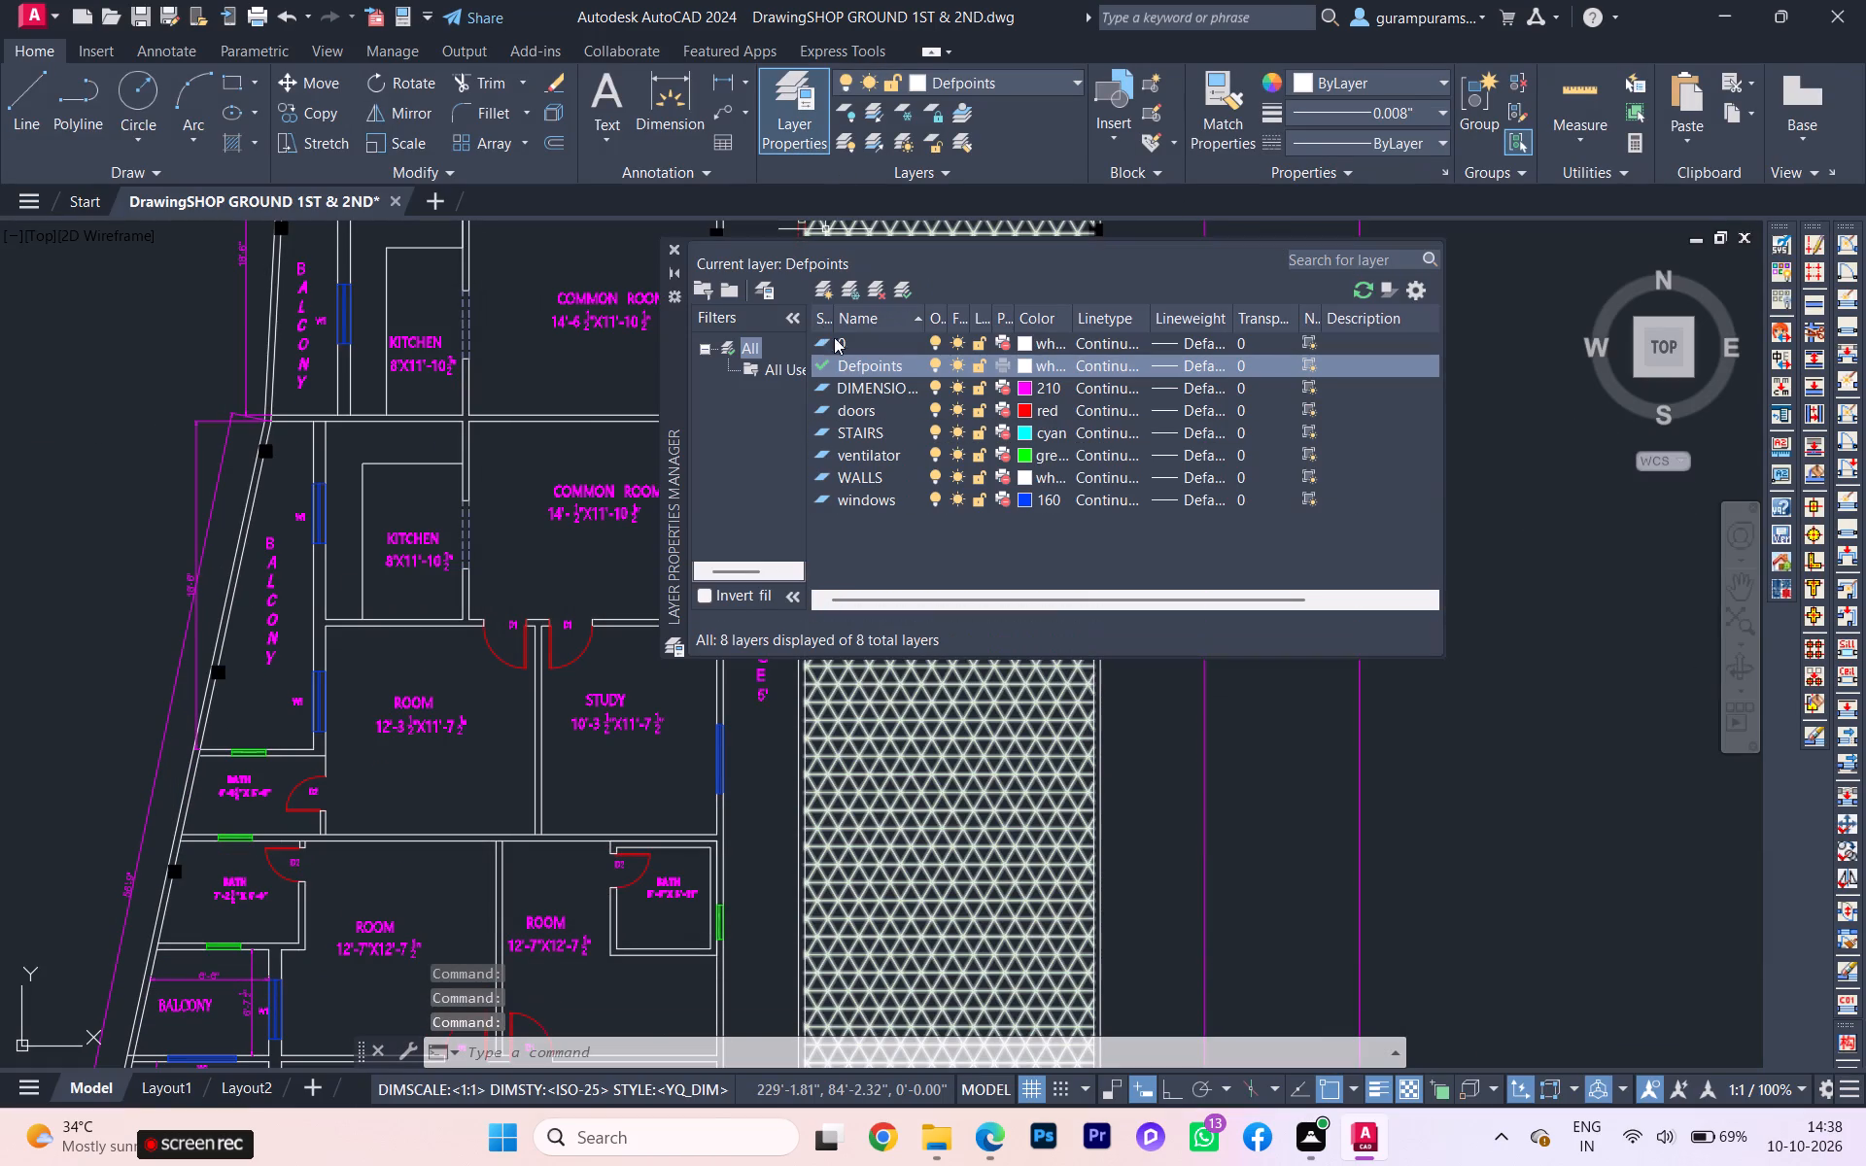
left_click(1008, 338)
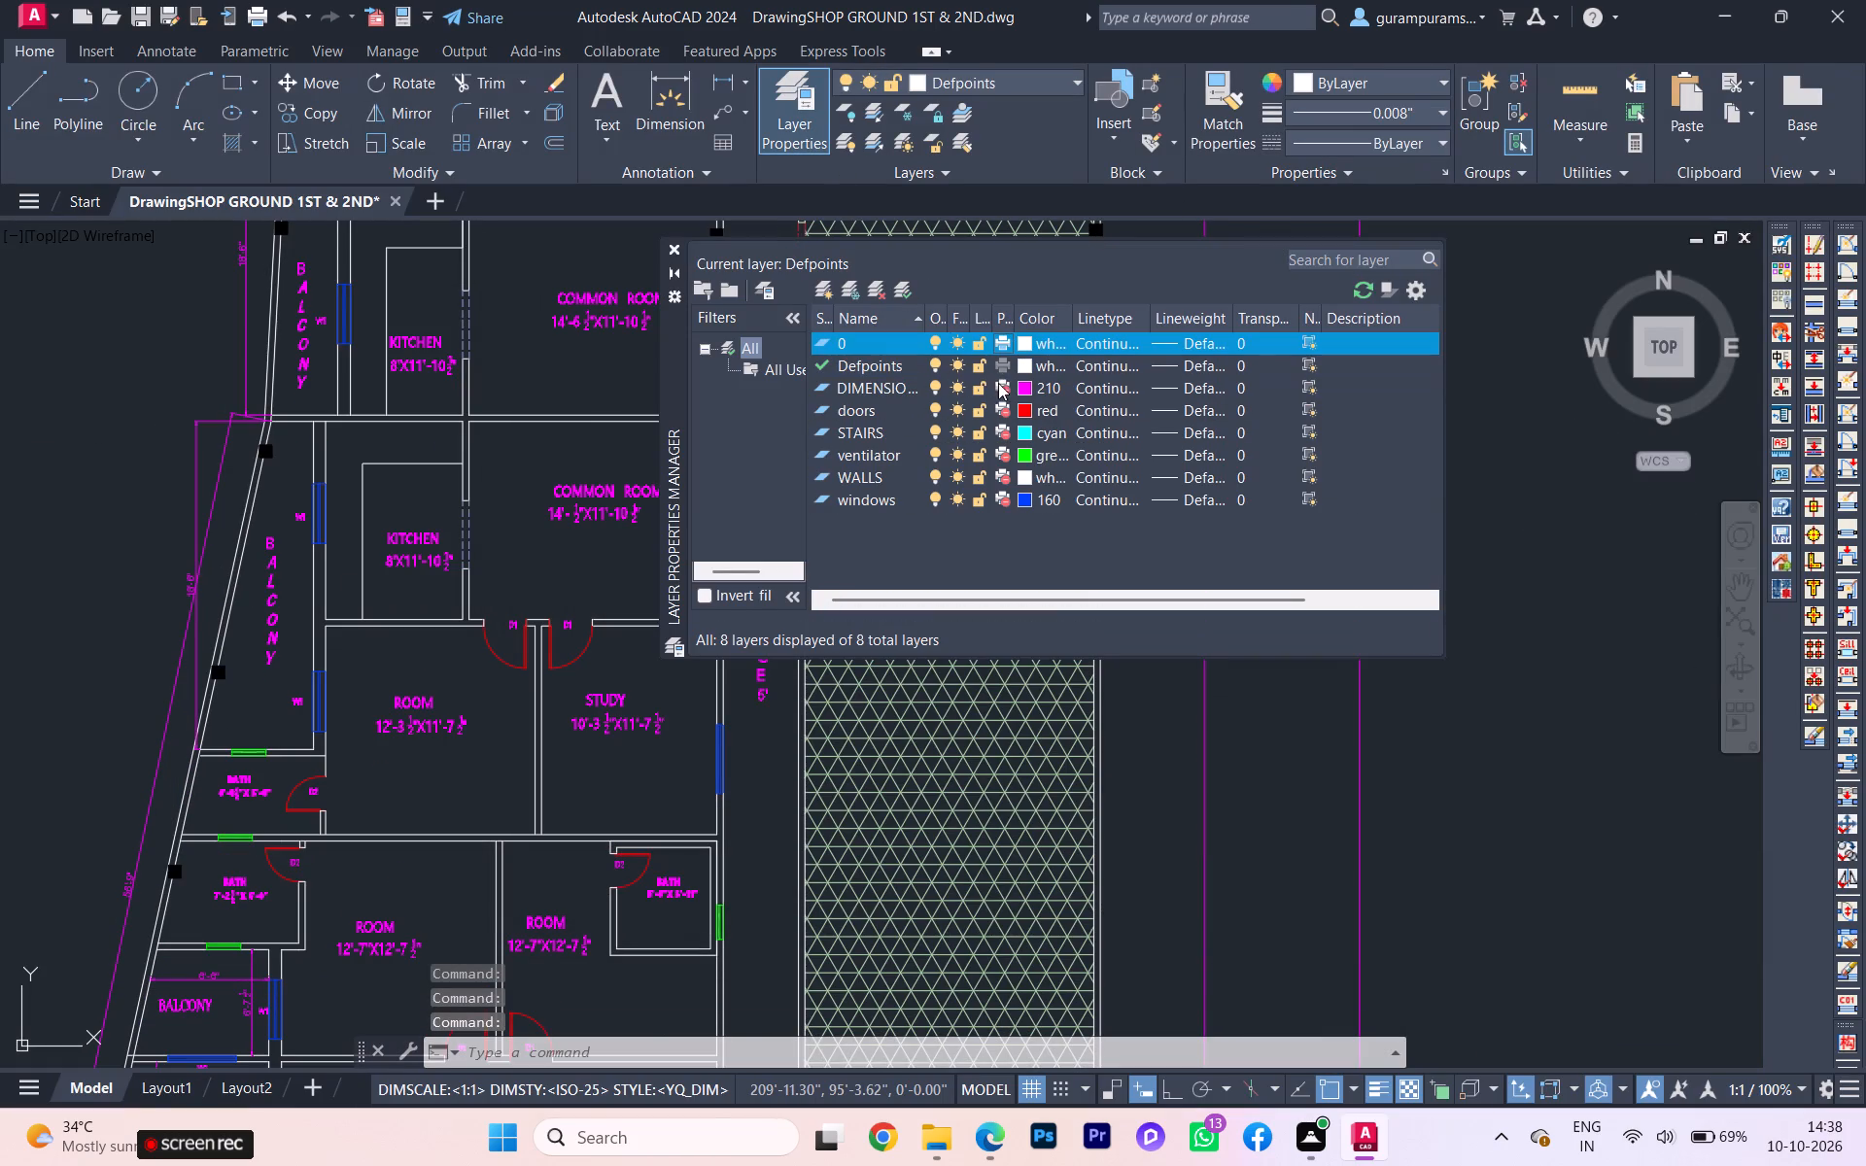
left_click(998, 384)
left_click(999, 408)
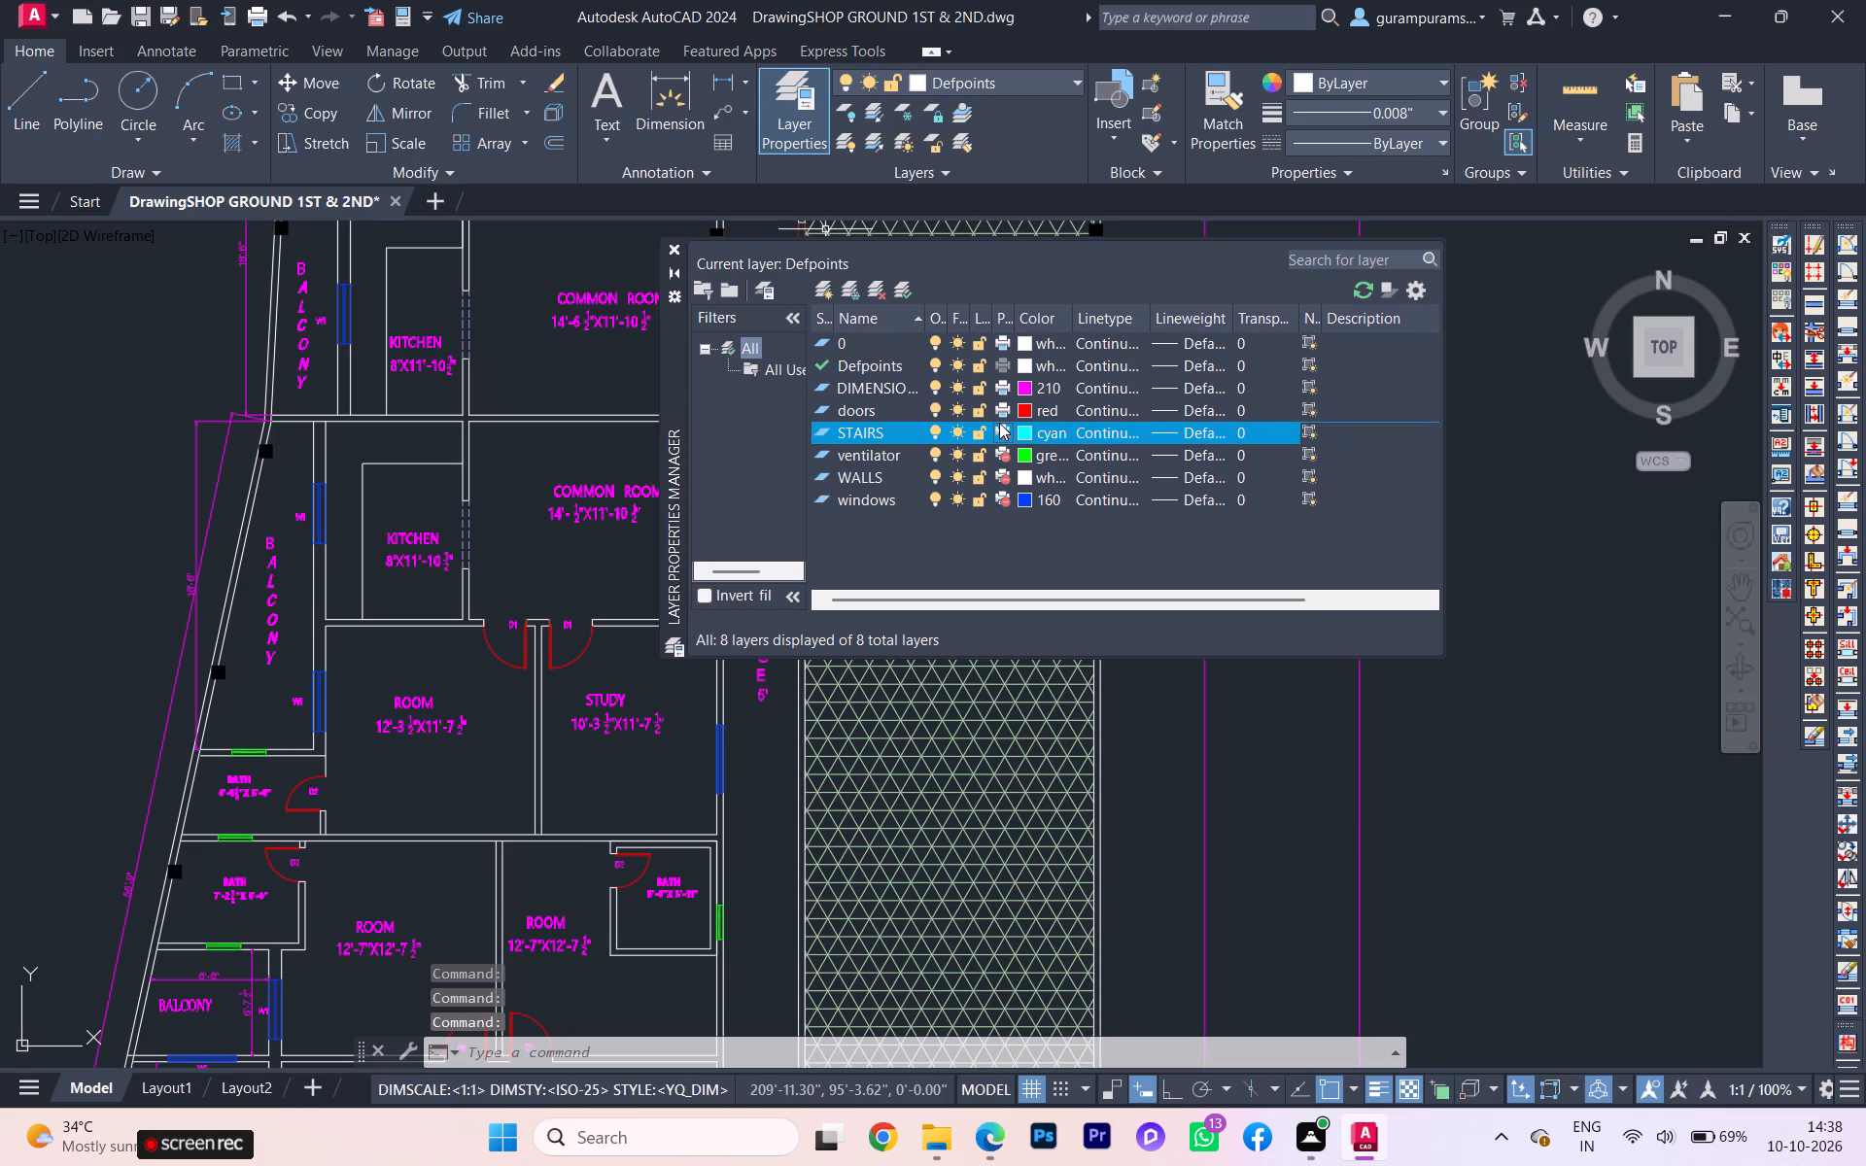
left_click(999, 423)
left_click(999, 455)
left_click(998, 472)
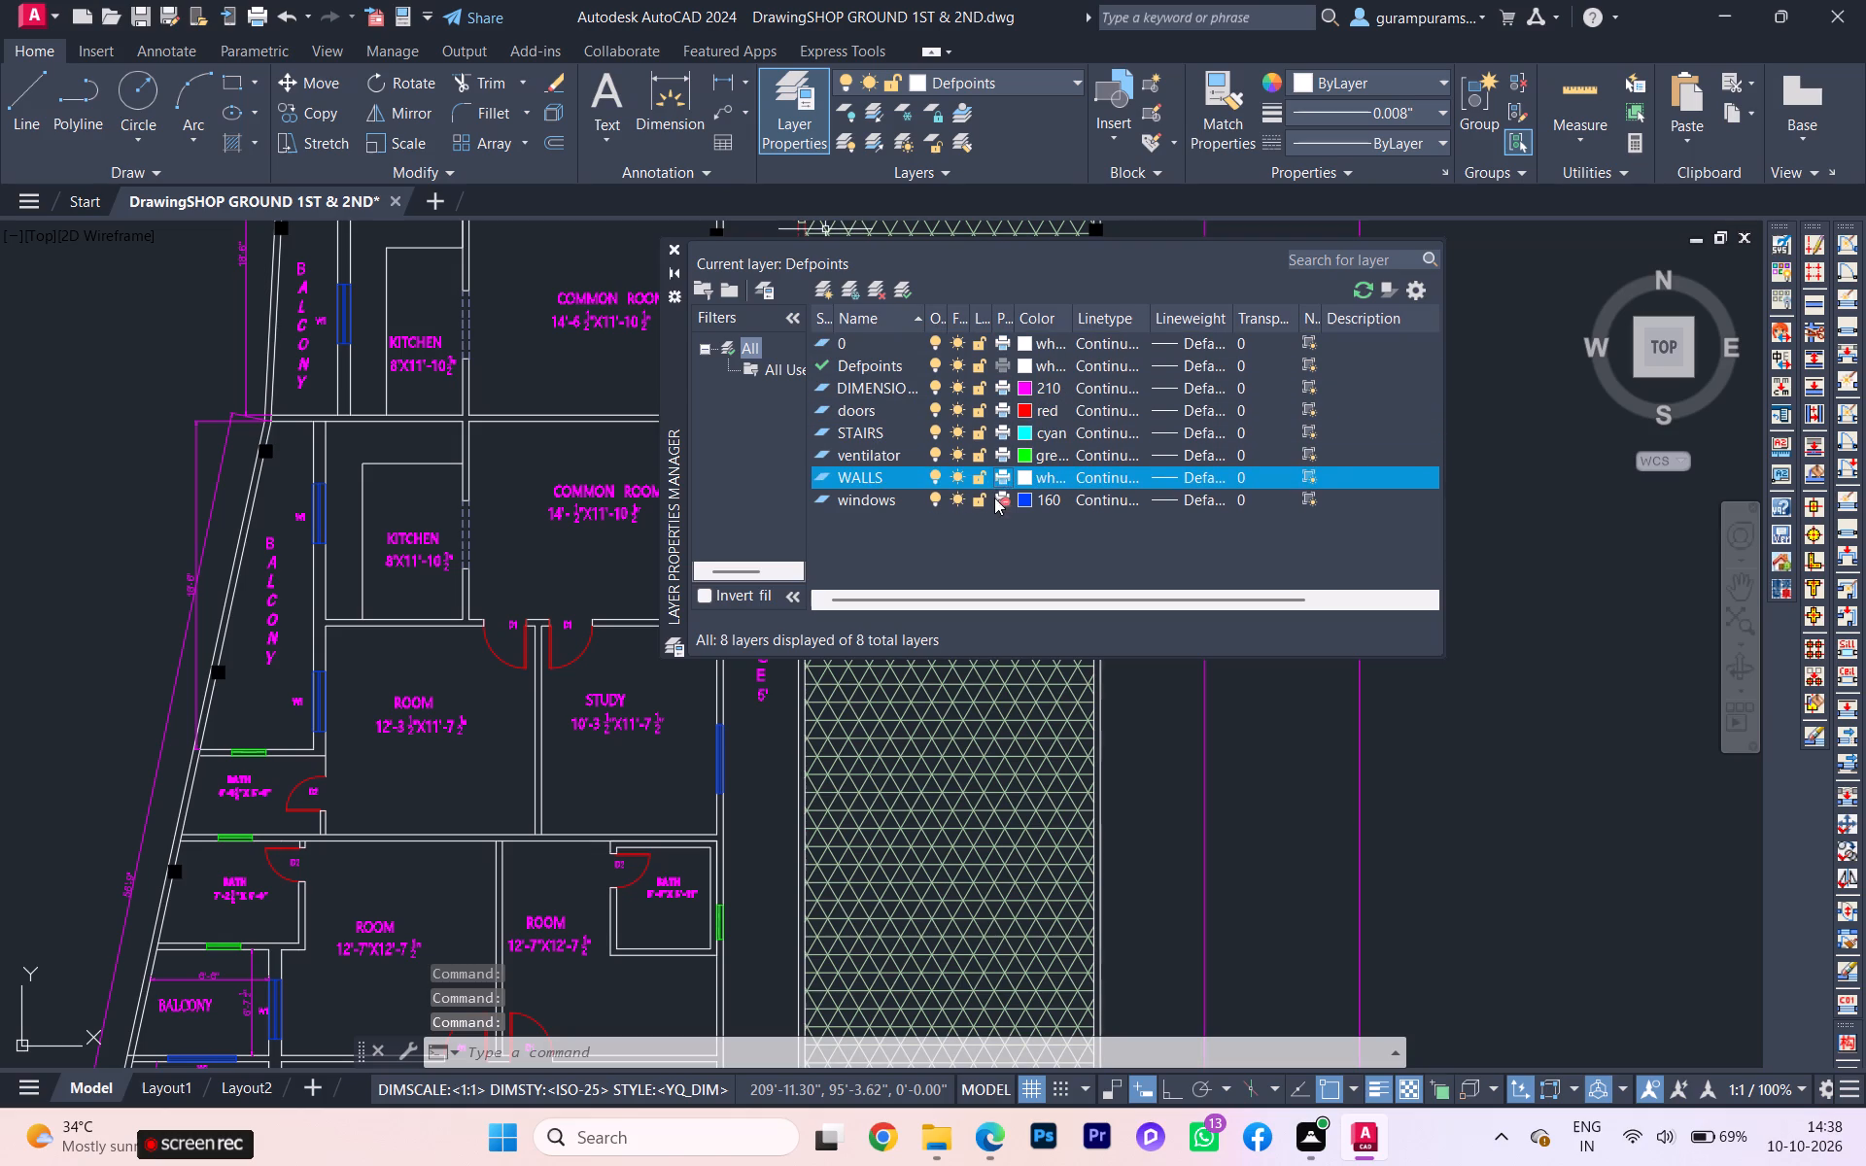
left_click(995, 499)
left_click(1002, 339)
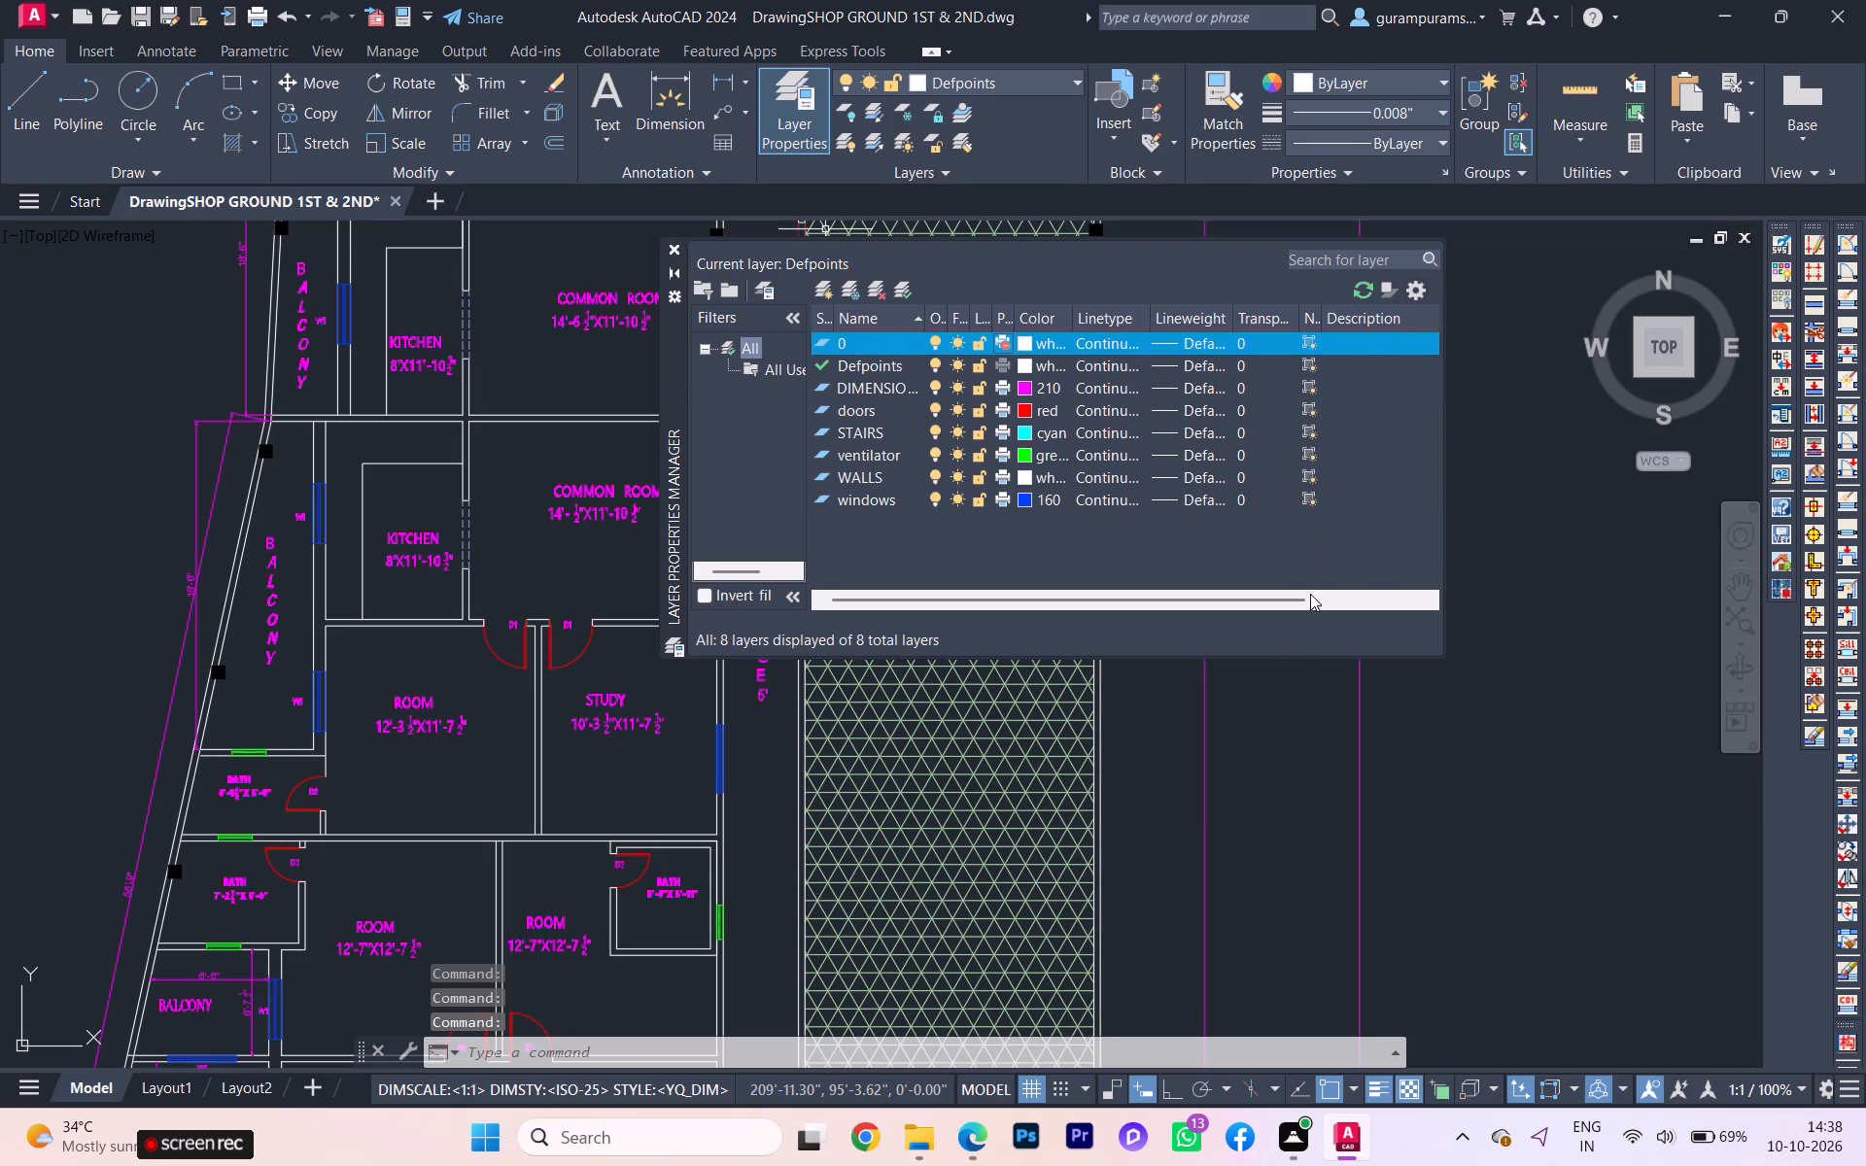
left_click(1278, 676)
left_click(1239, 679)
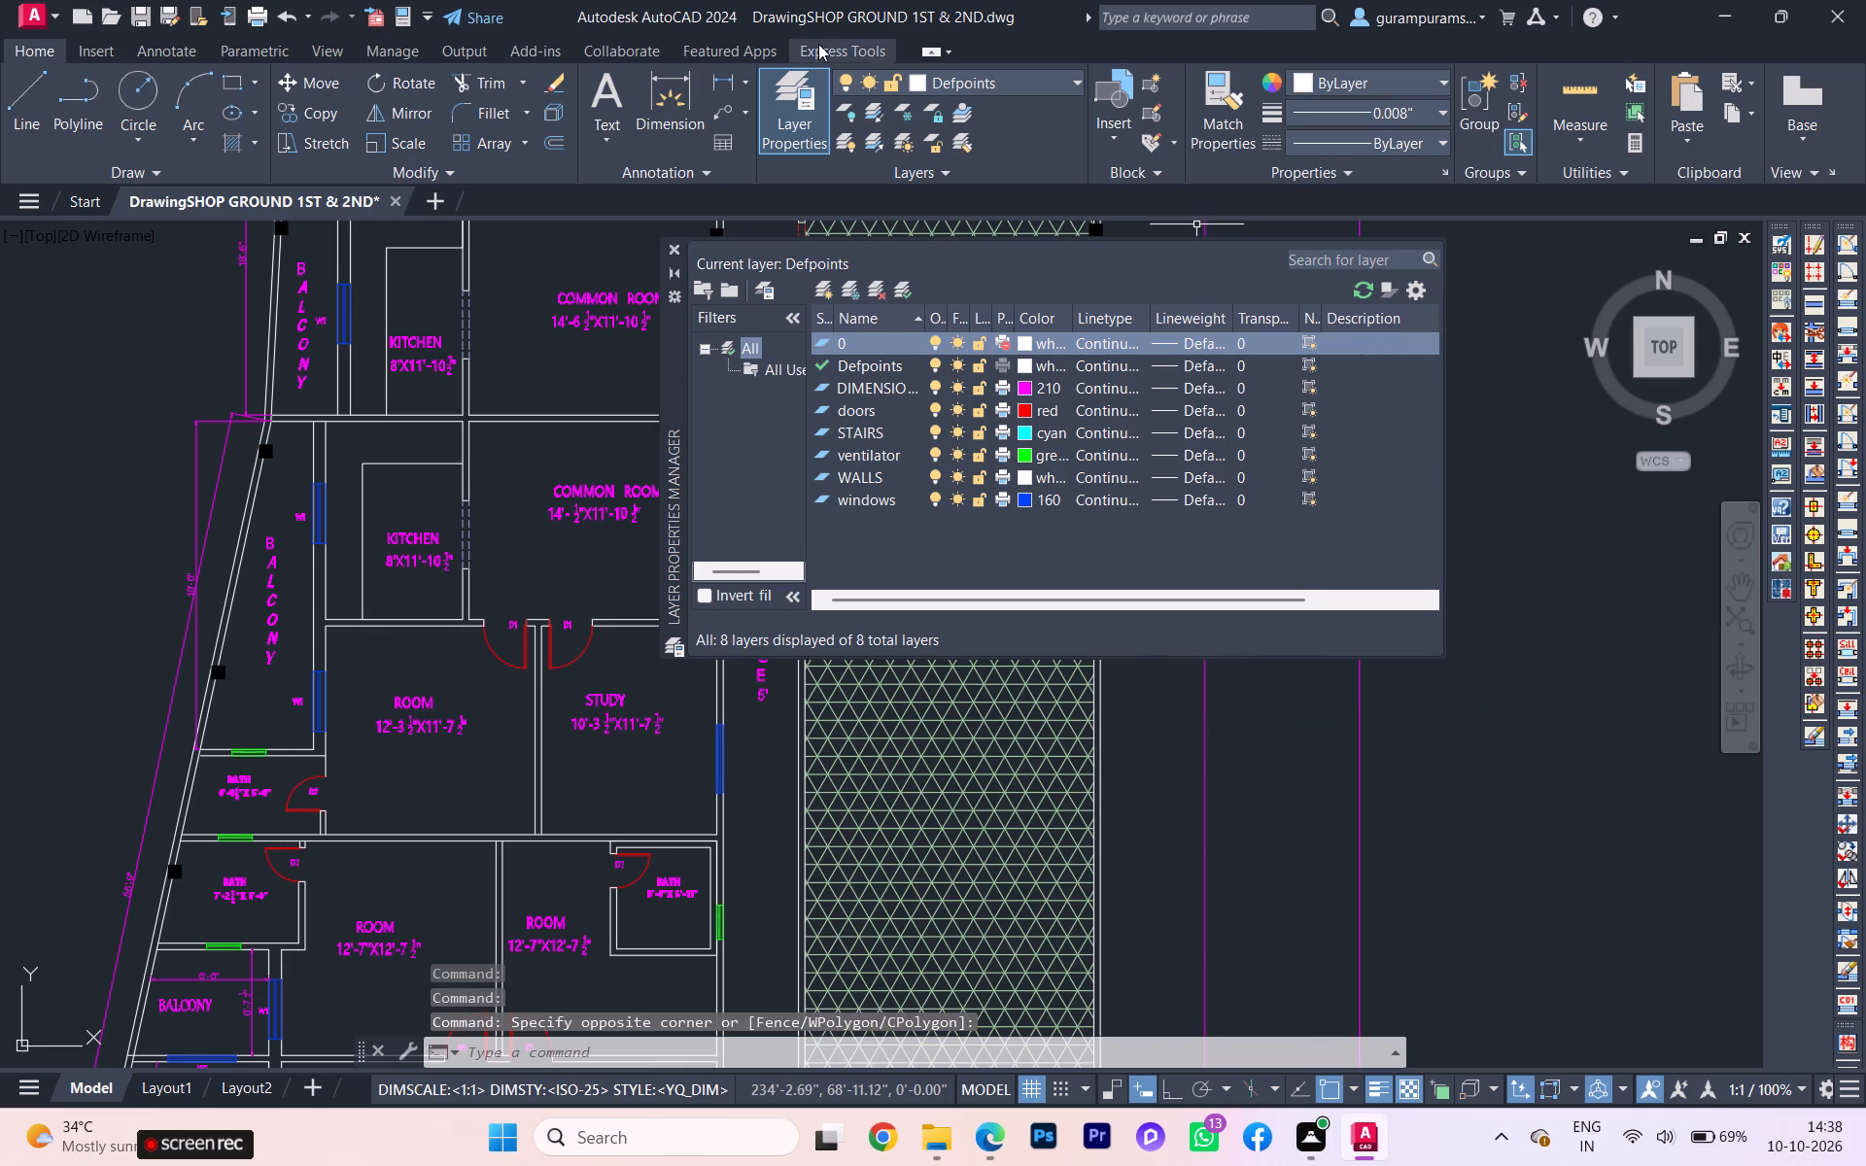
left_click(675, 254)
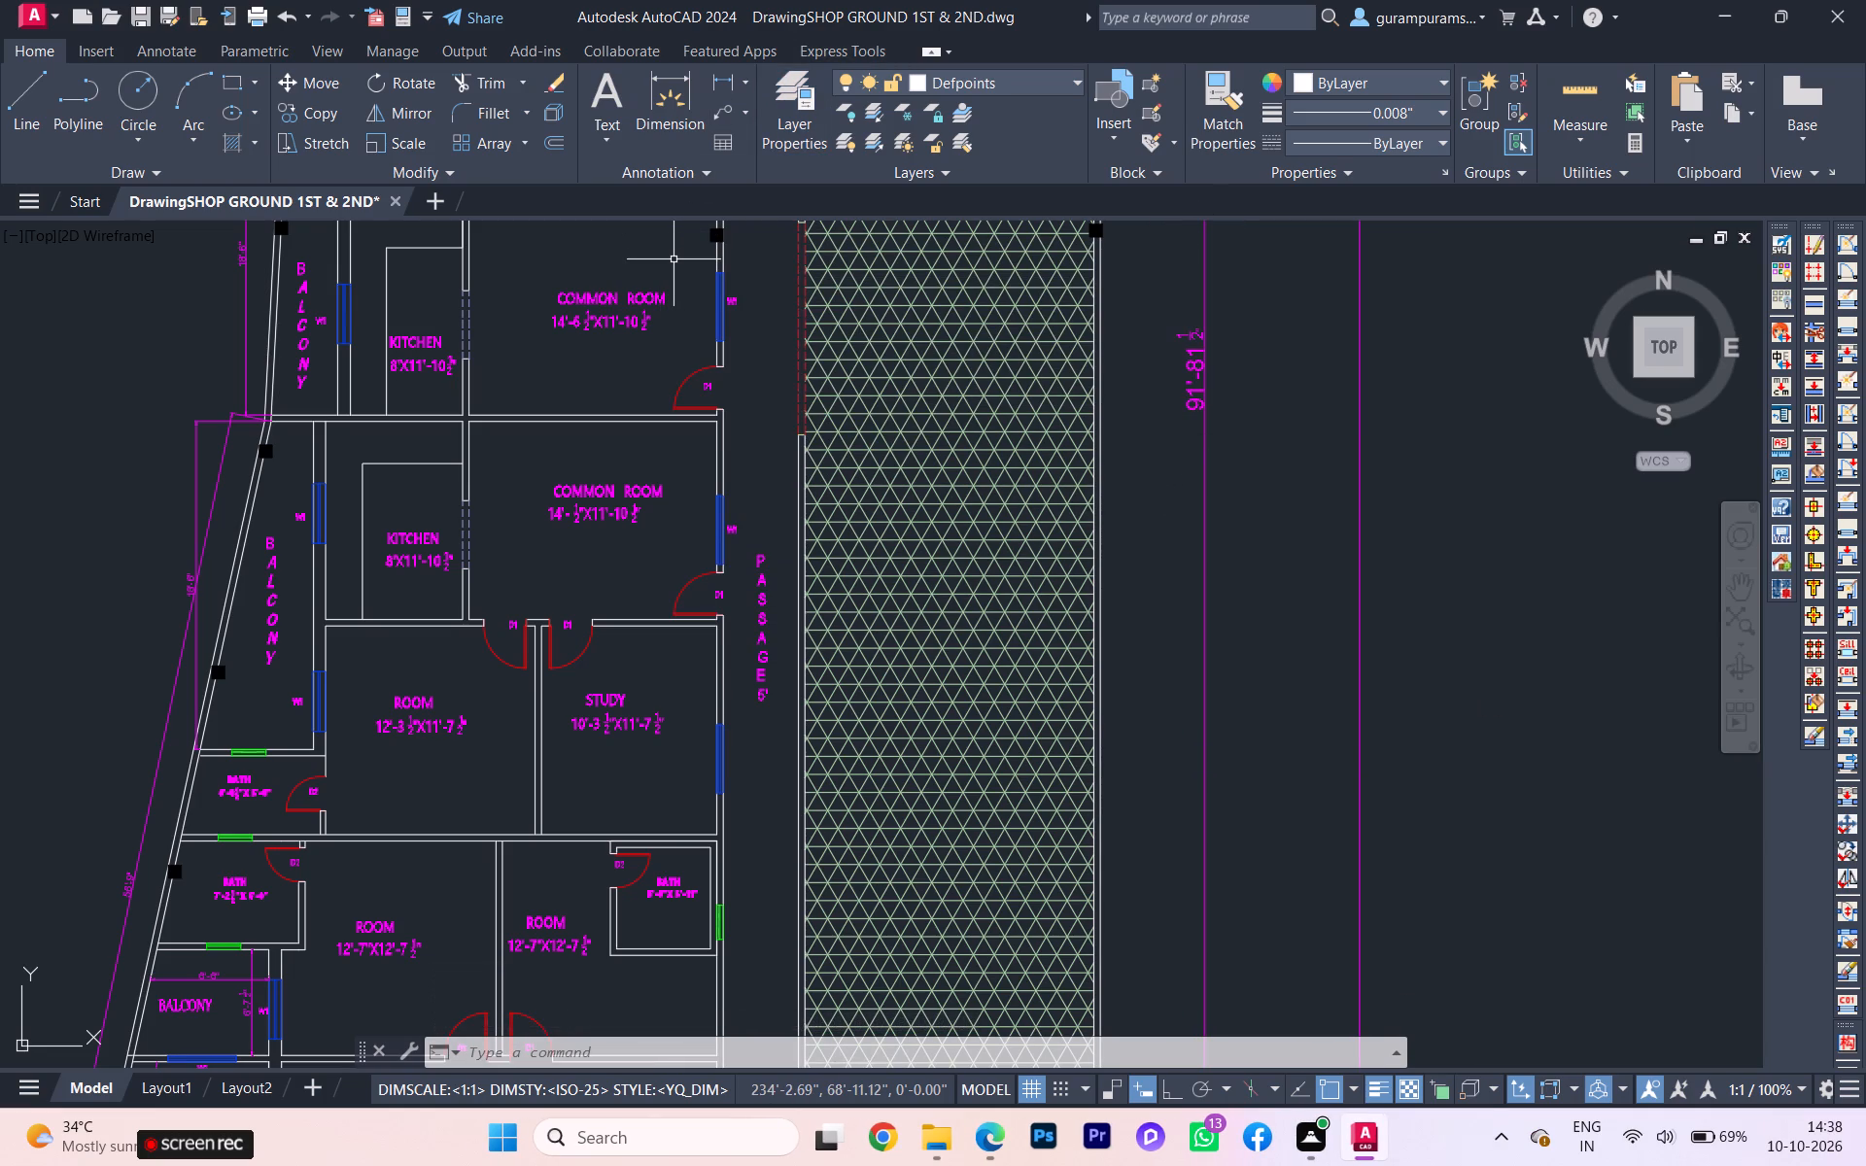
Preview the plot and examine the floor plan's walls around the kitchens, common rooms and baths, then close the preview and cancel the plot.
type("plo")
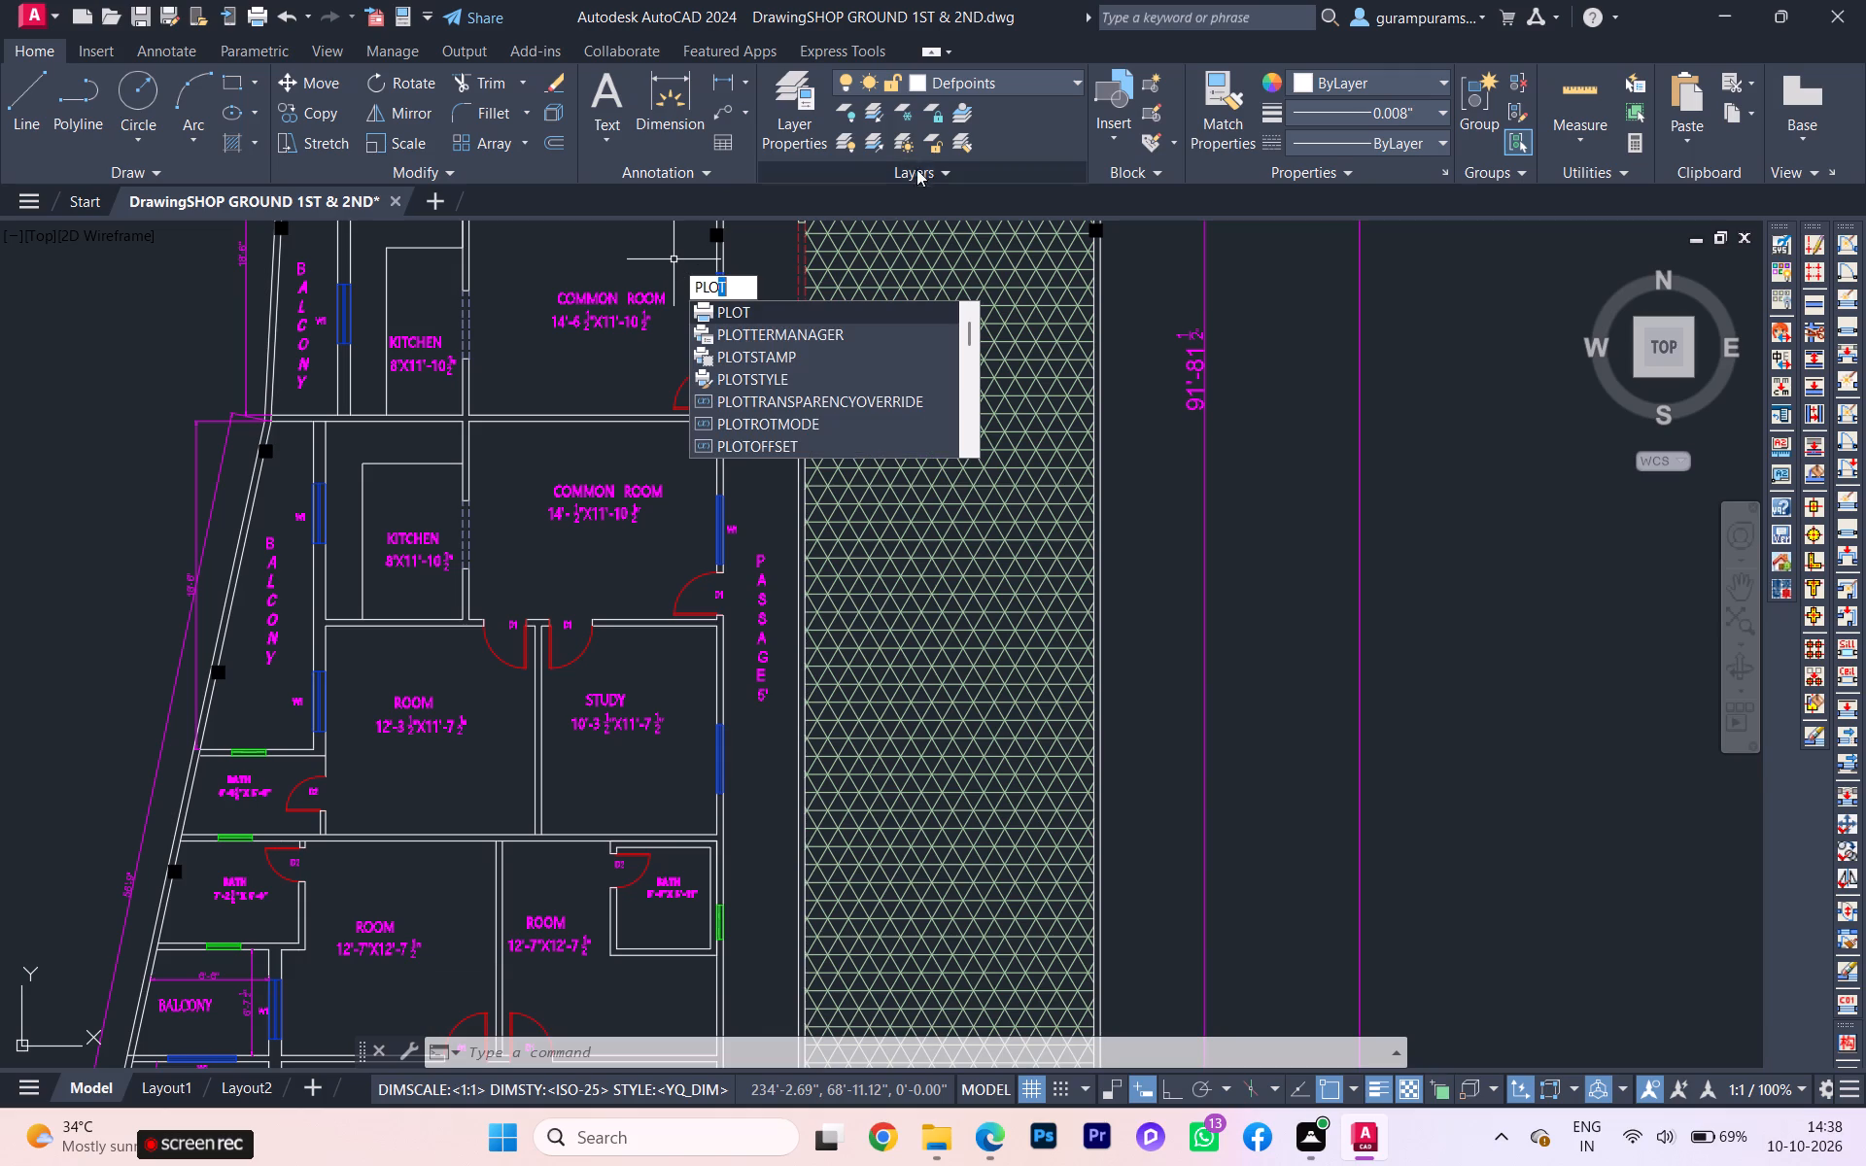
left_click(732, 314)
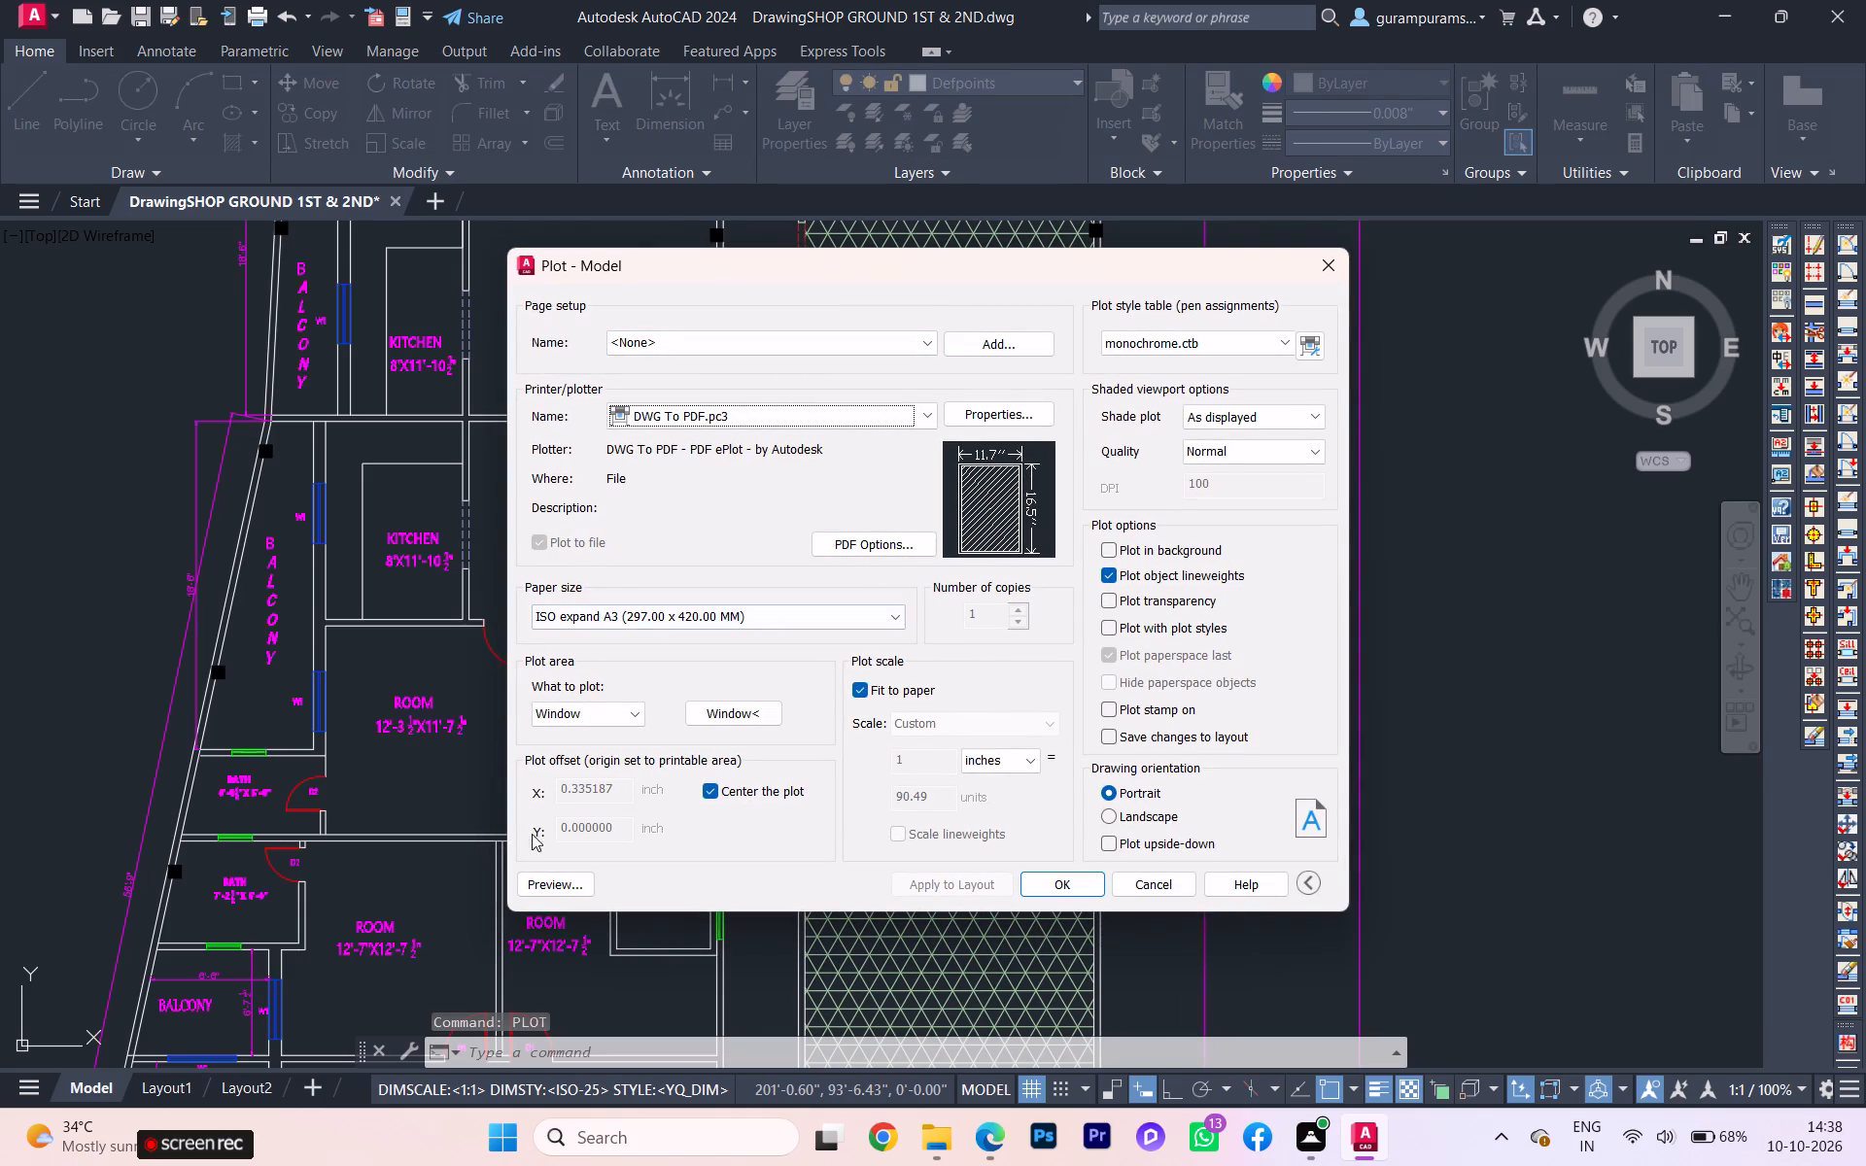
left_click(544, 886)
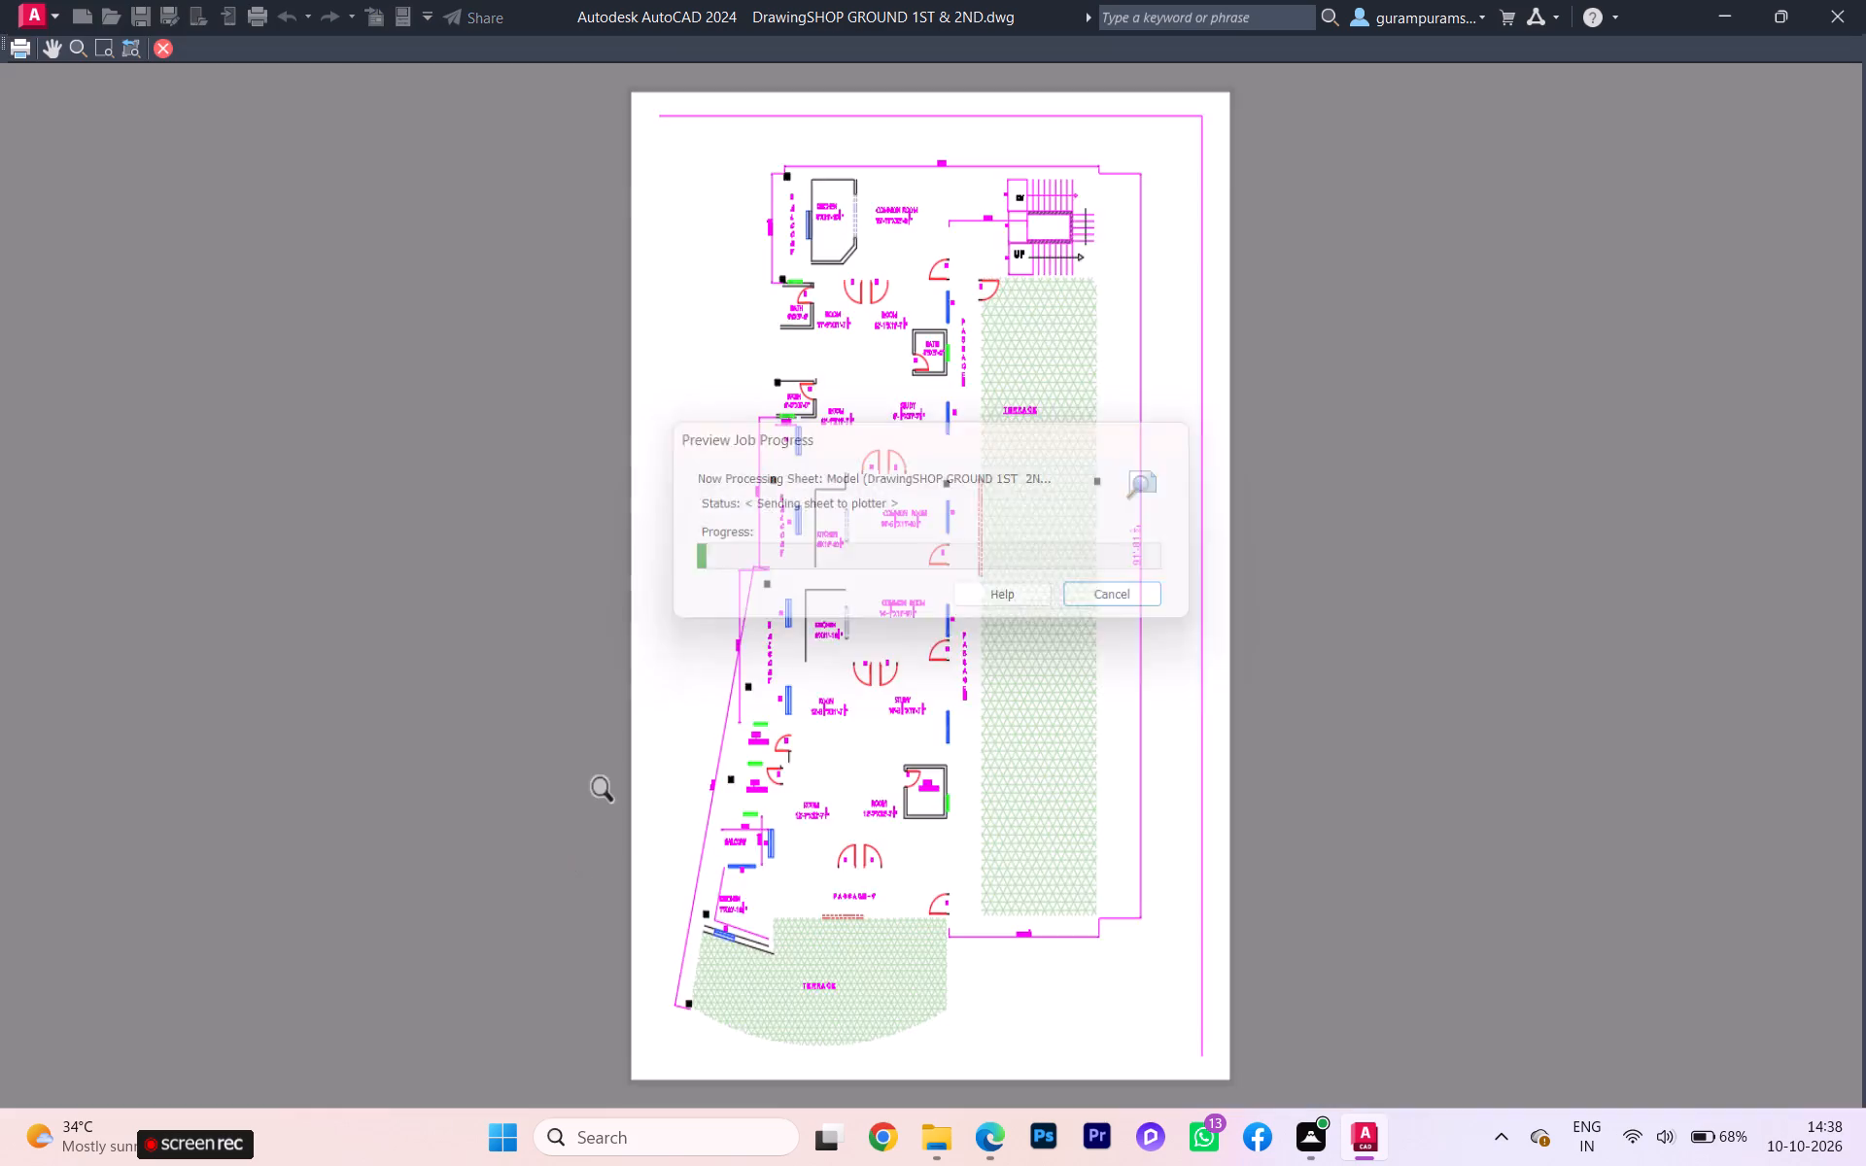
scroll(982, 583, "up", 3)
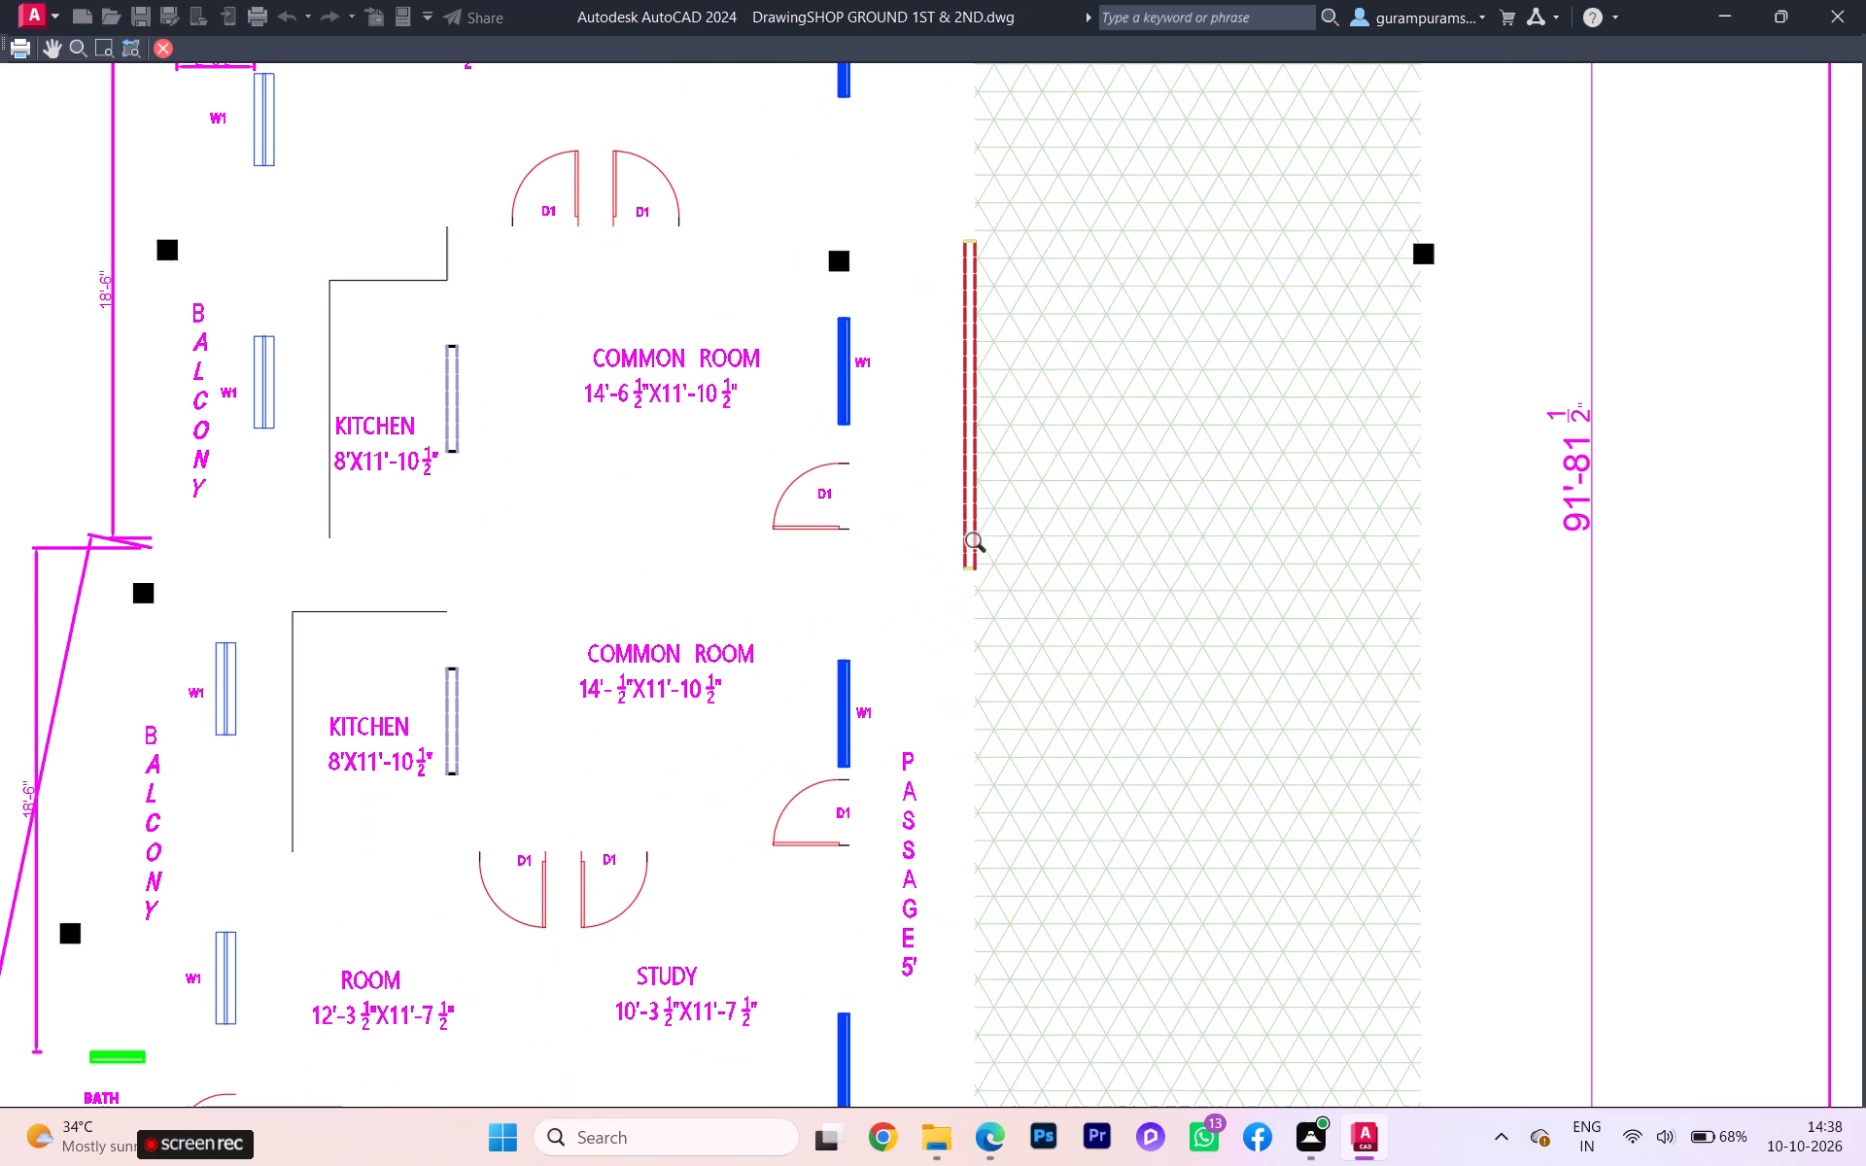
scroll(907, 335, "down", 1)
scroll(907, 335, "up", 1)
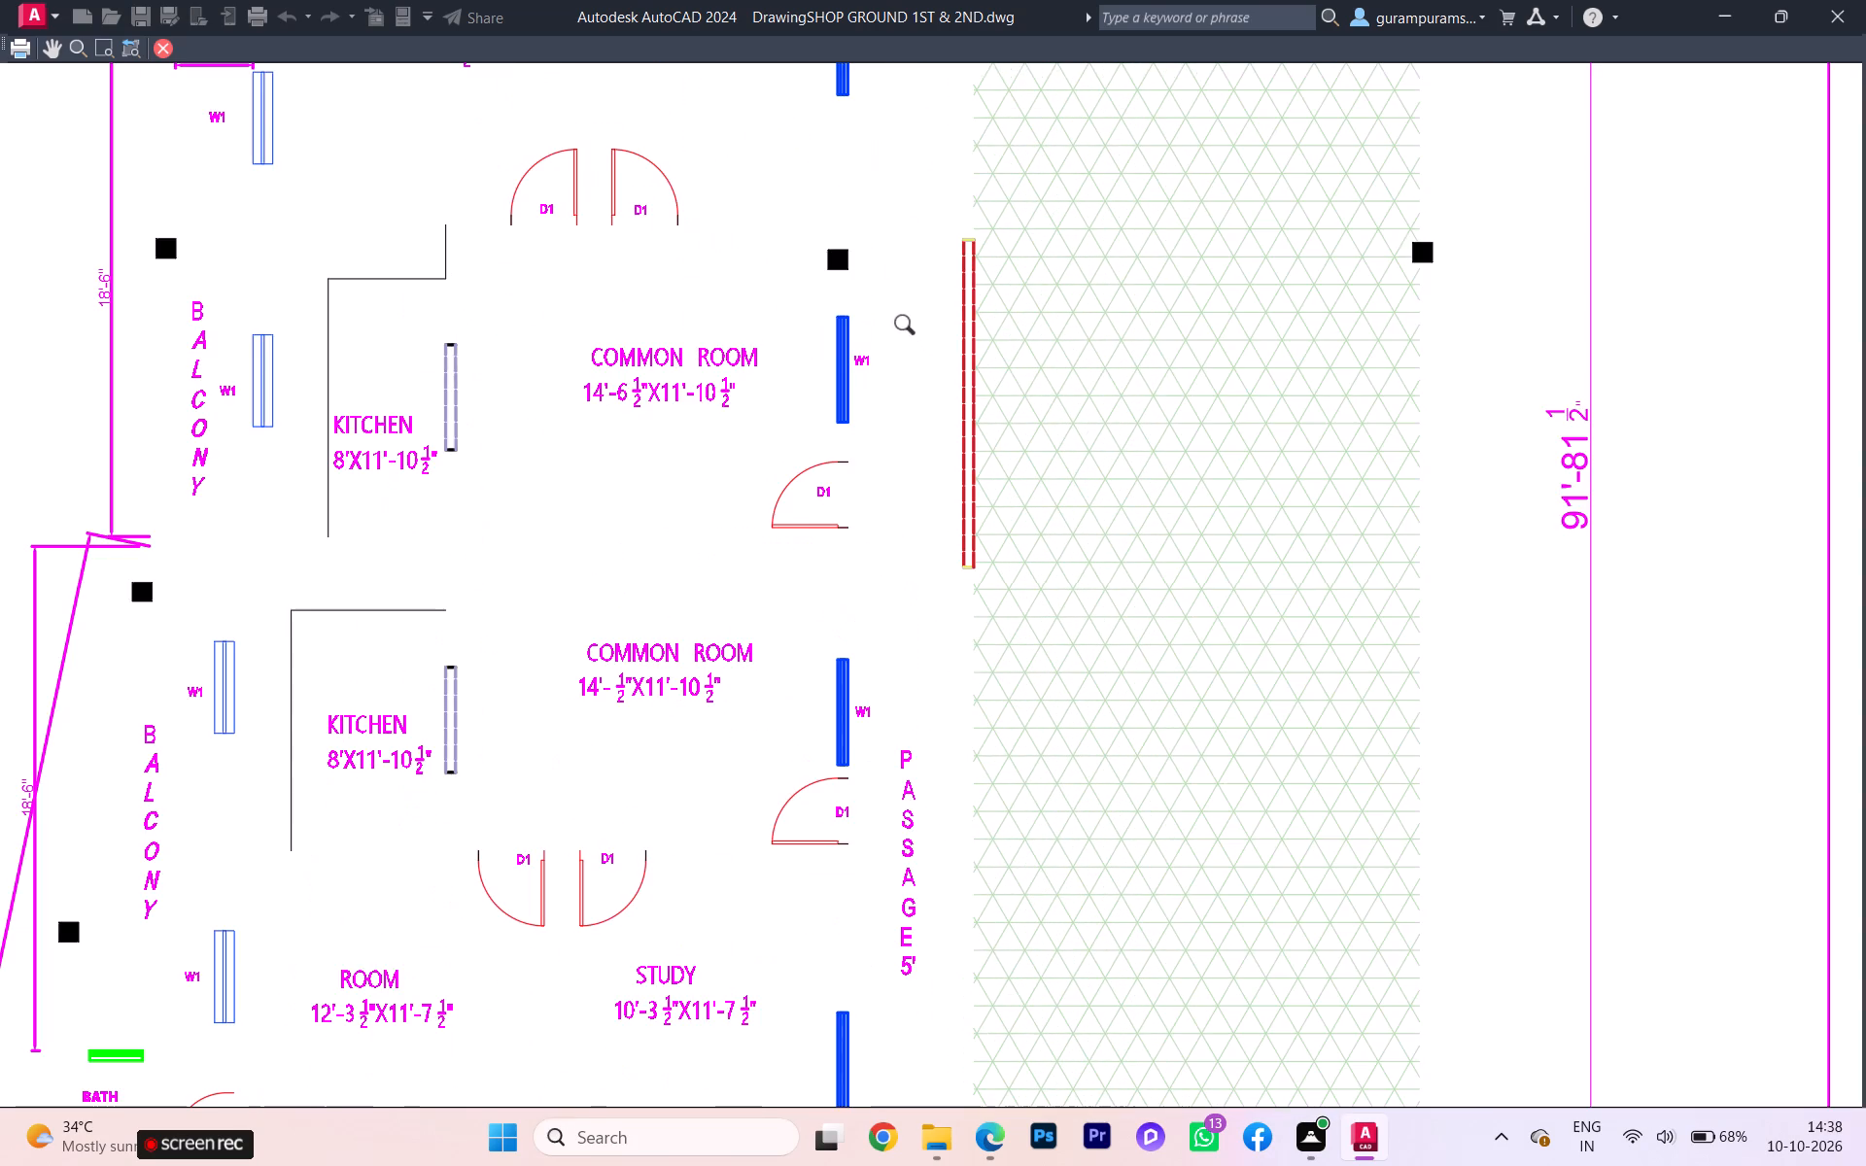
scroll(910, 326, "down", 1)
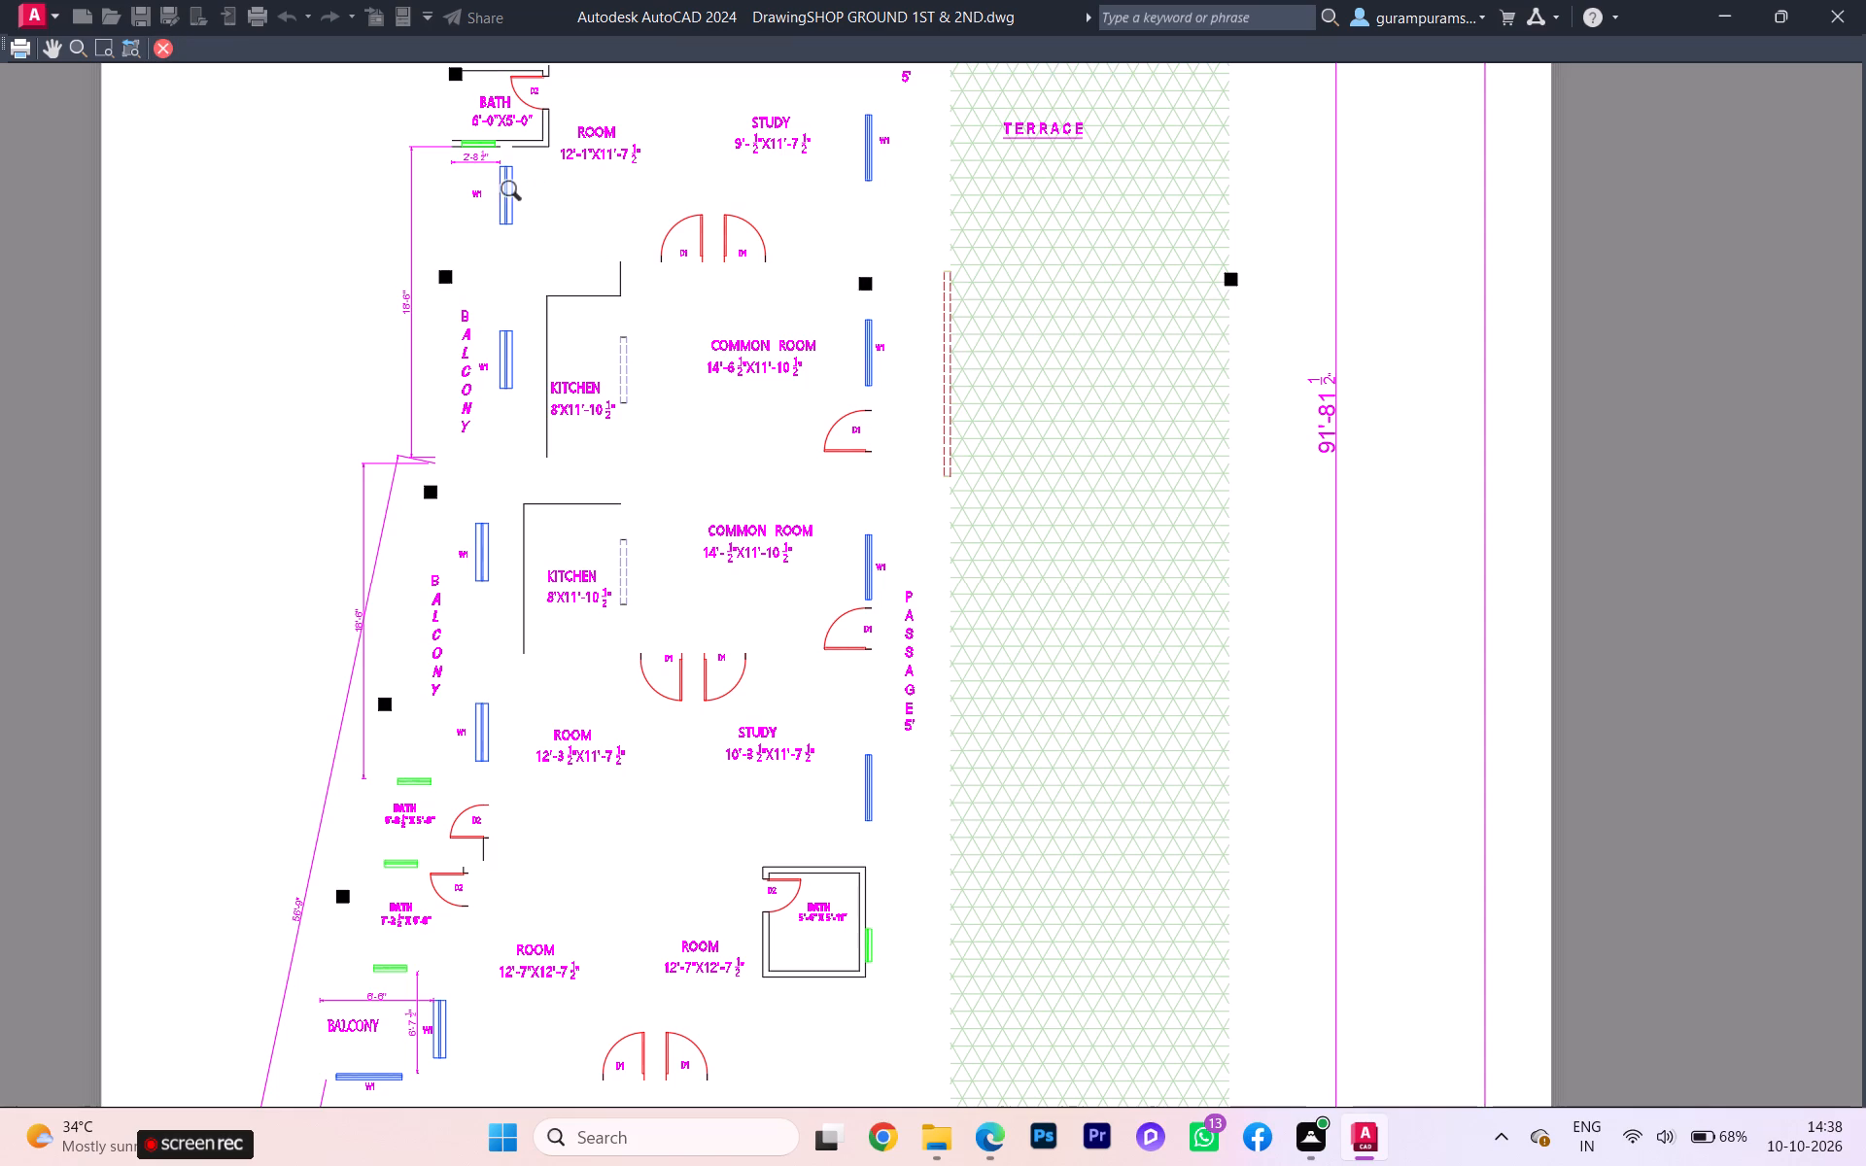
left_click(156, 40)
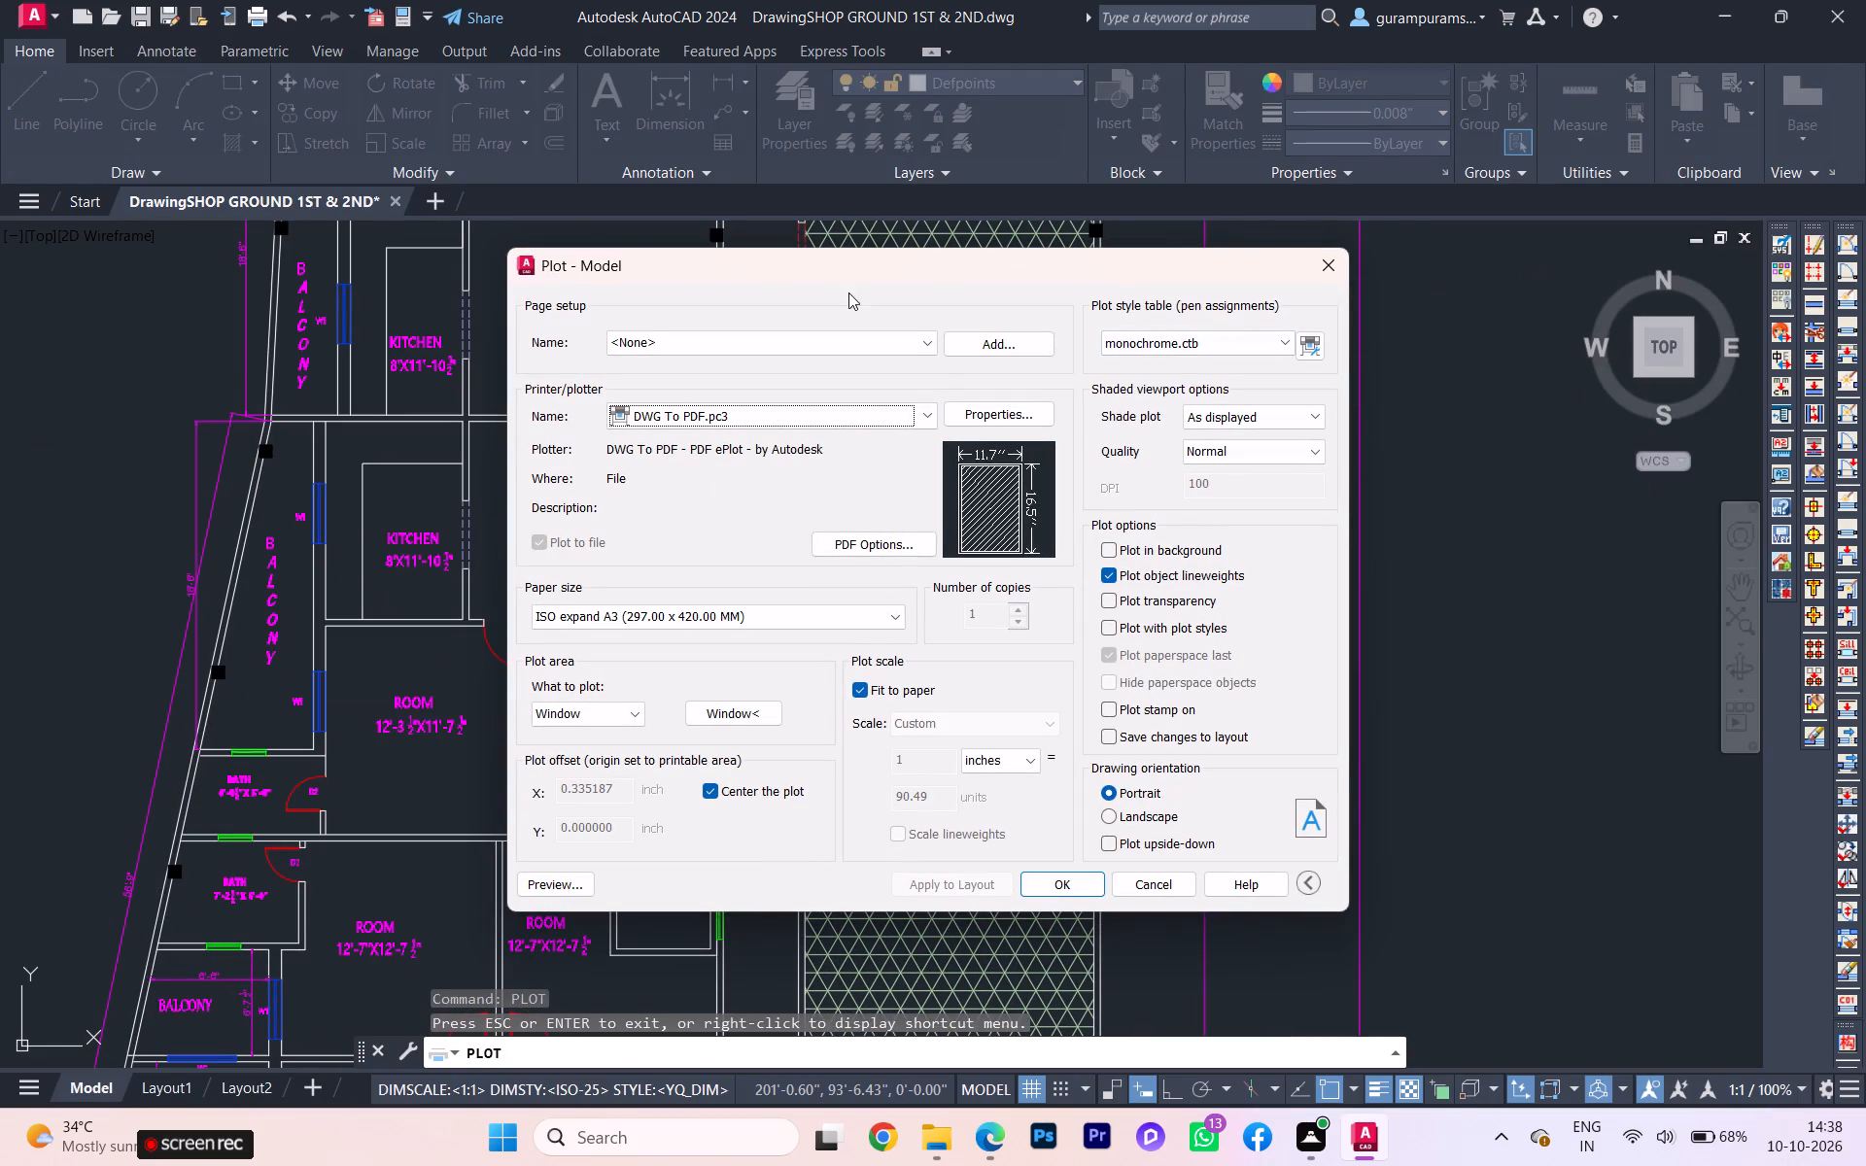
left_click(1329, 255)
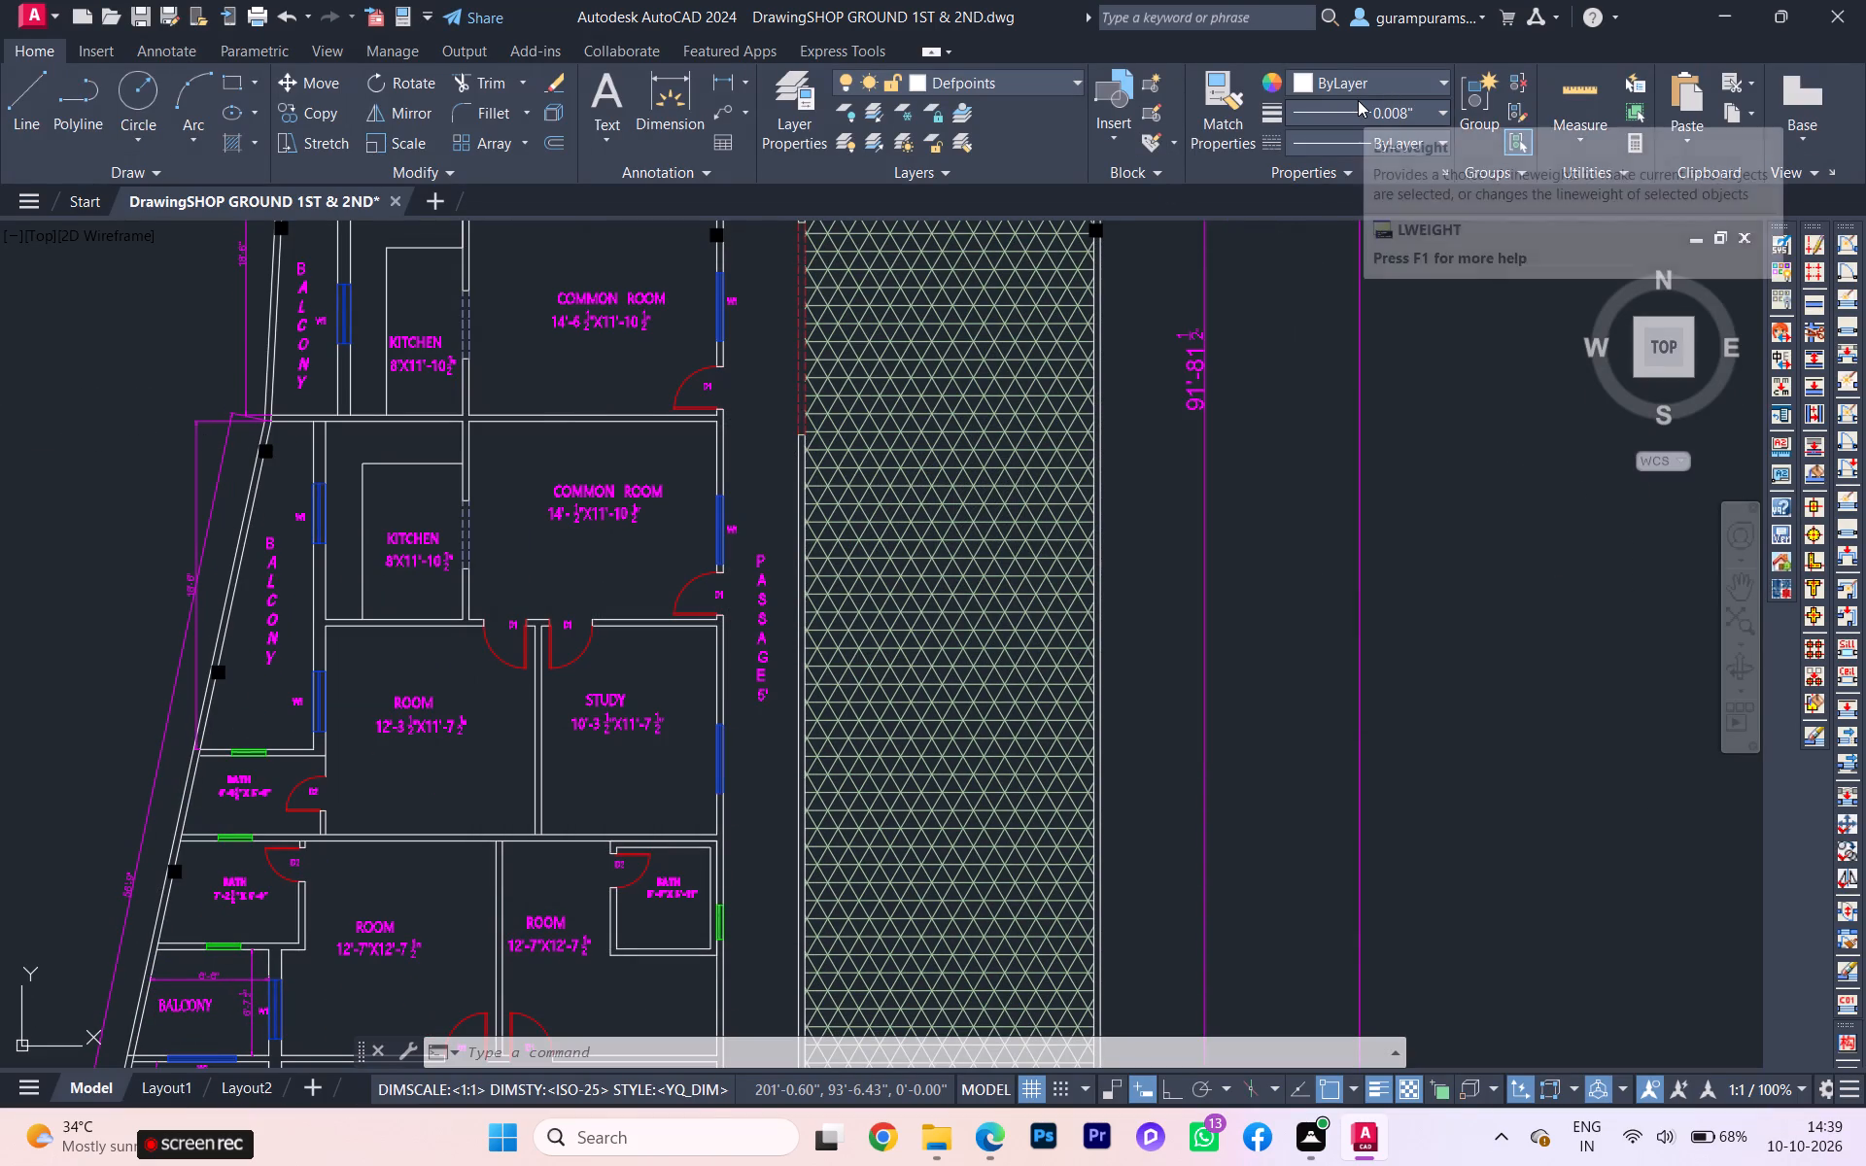
Turn plotting on for layer 0 and make it the current layer in the layer properties.
left_click_drag(803, 89, 812, 96)
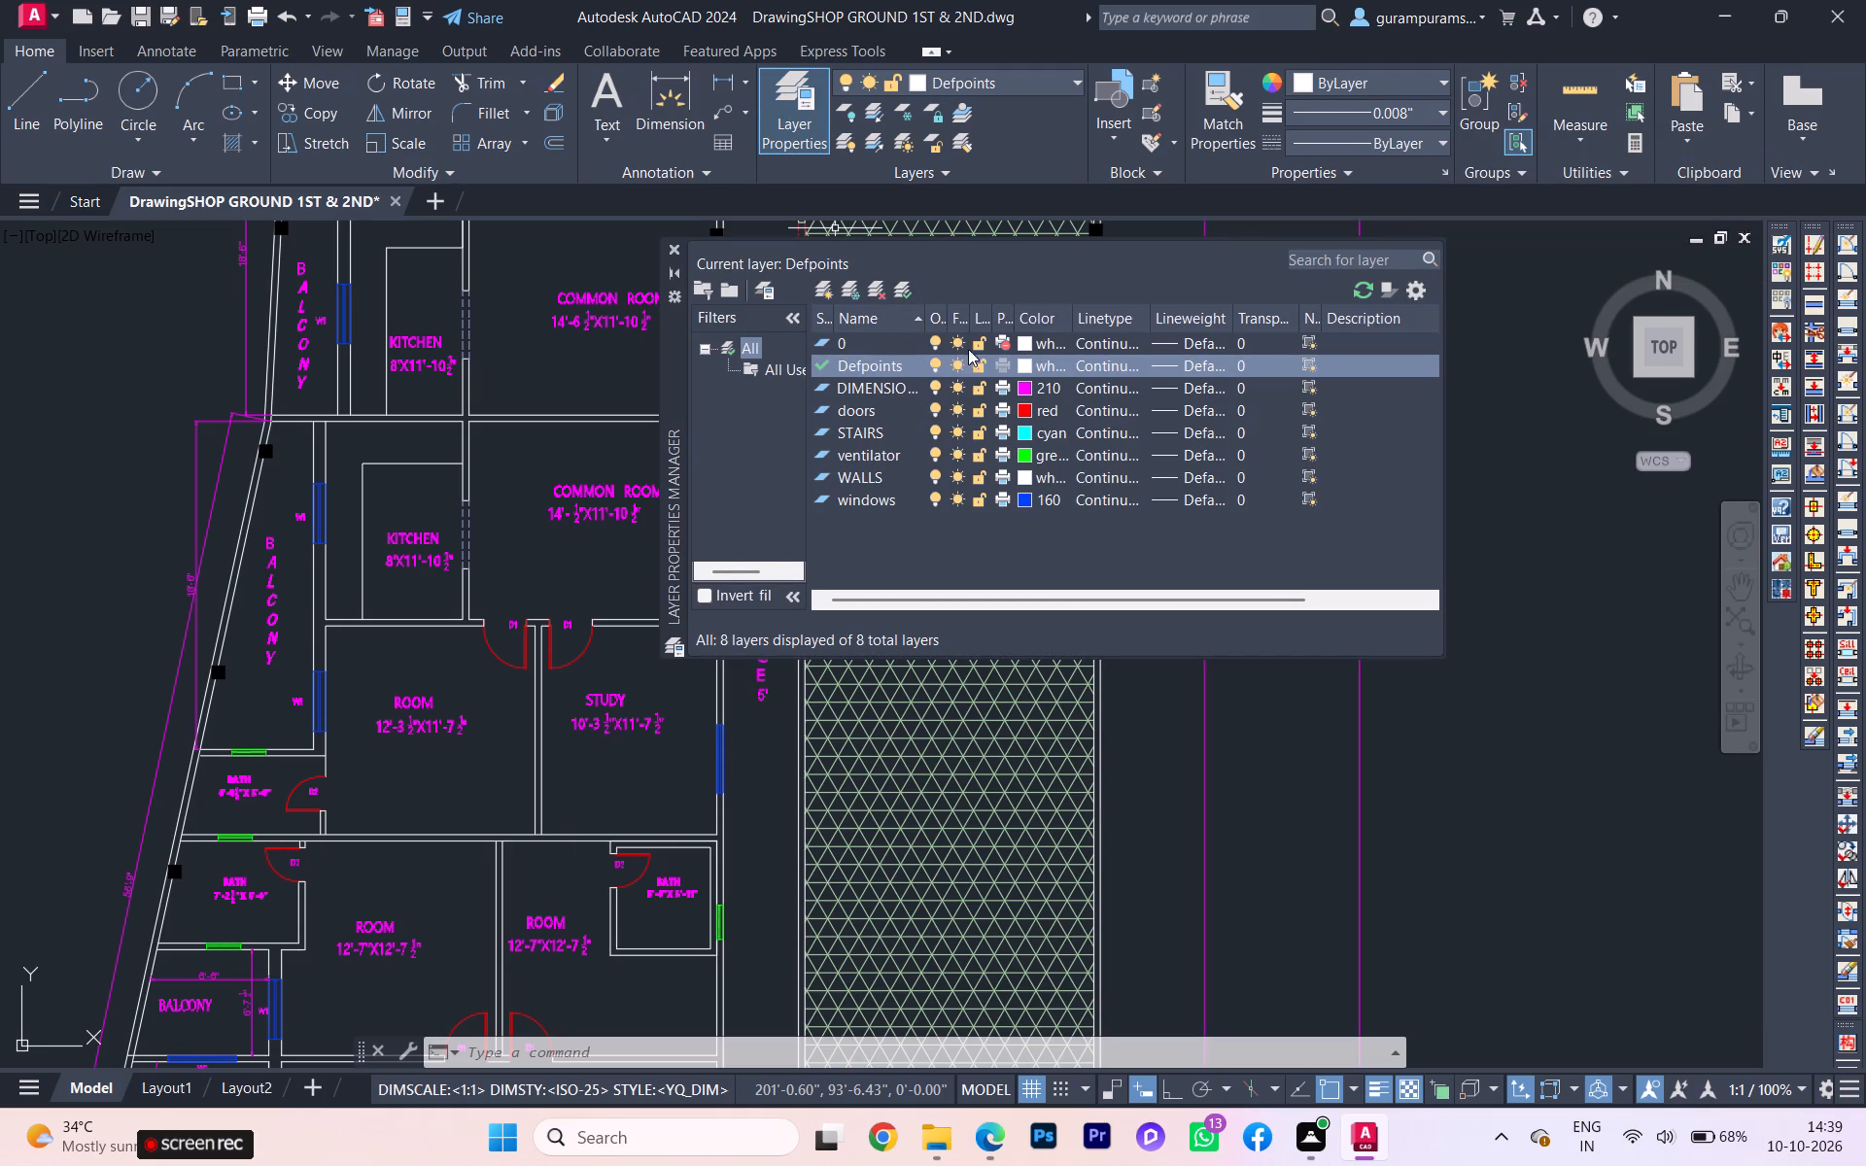
left_click(1004, 339)
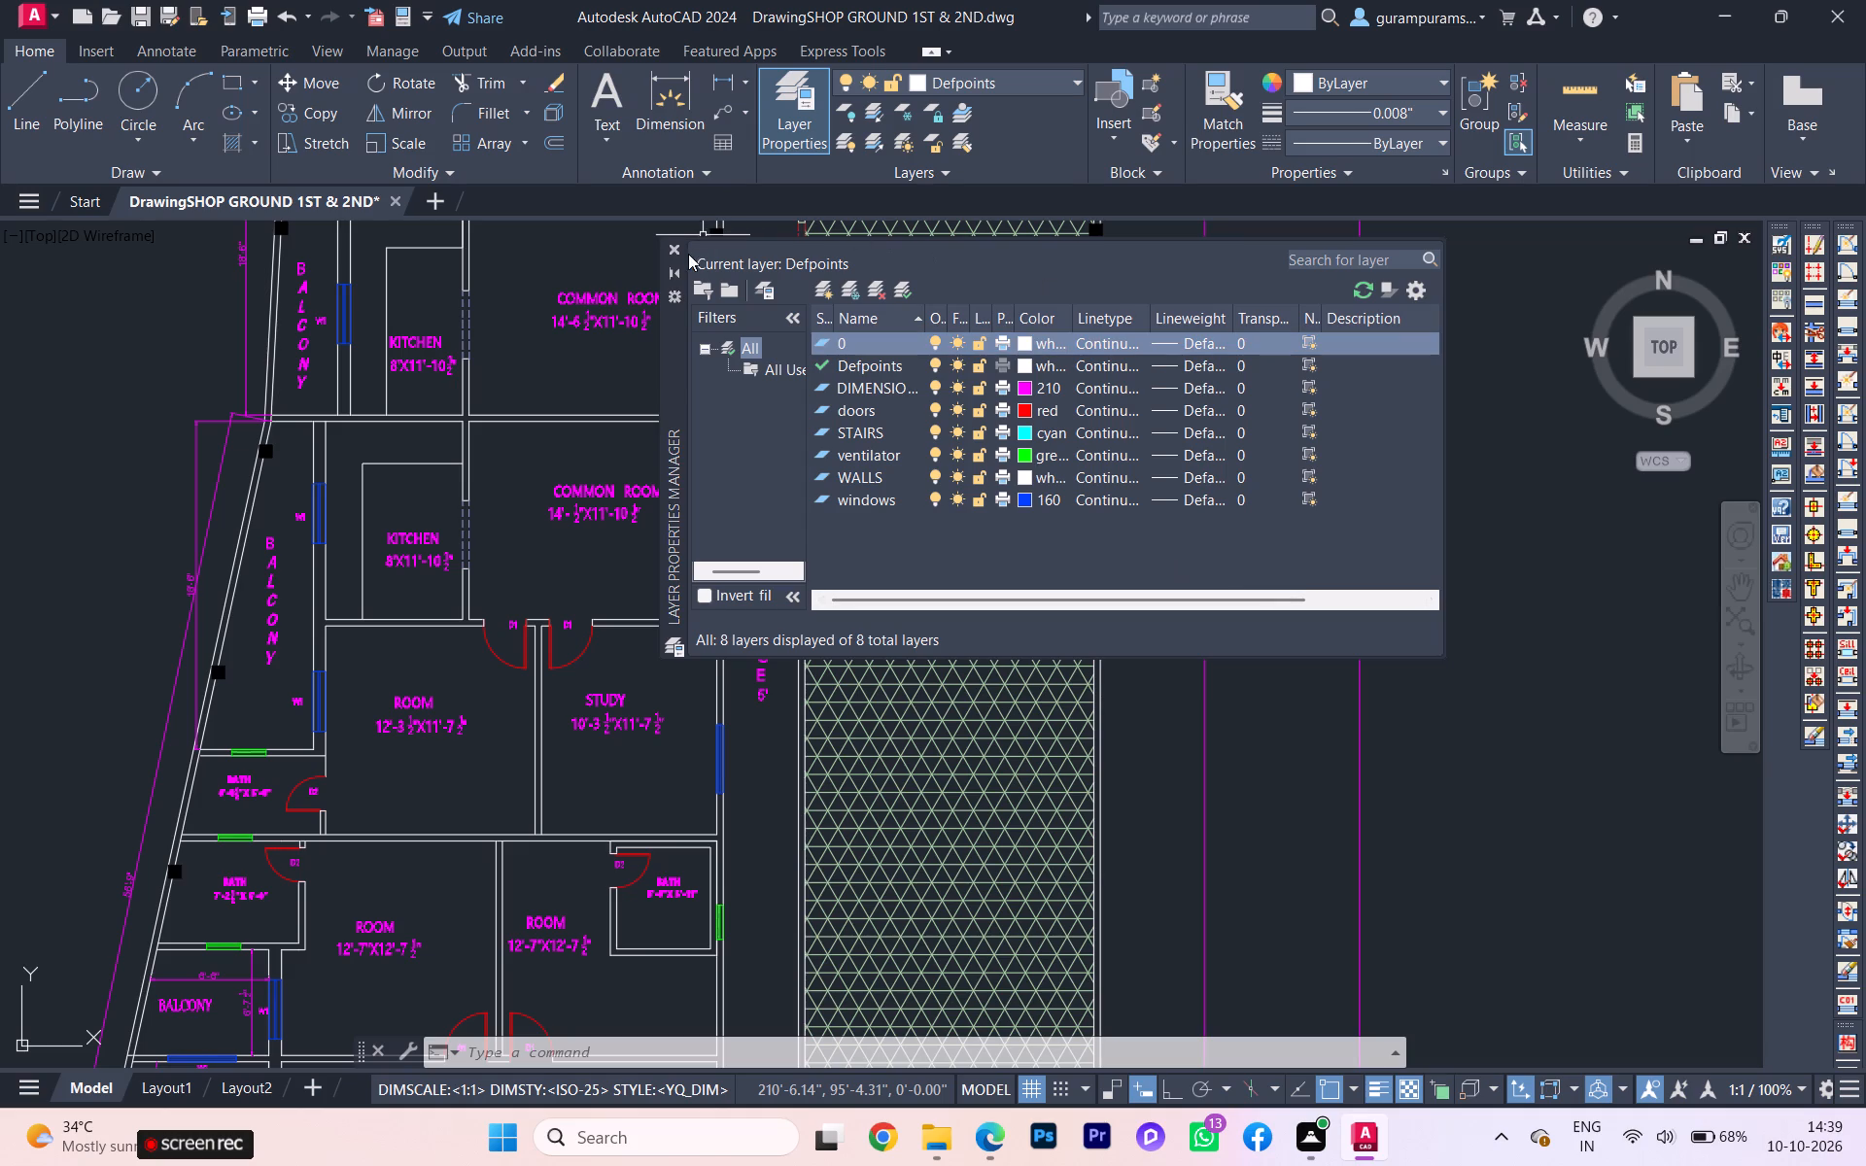
left_click(906, 287)
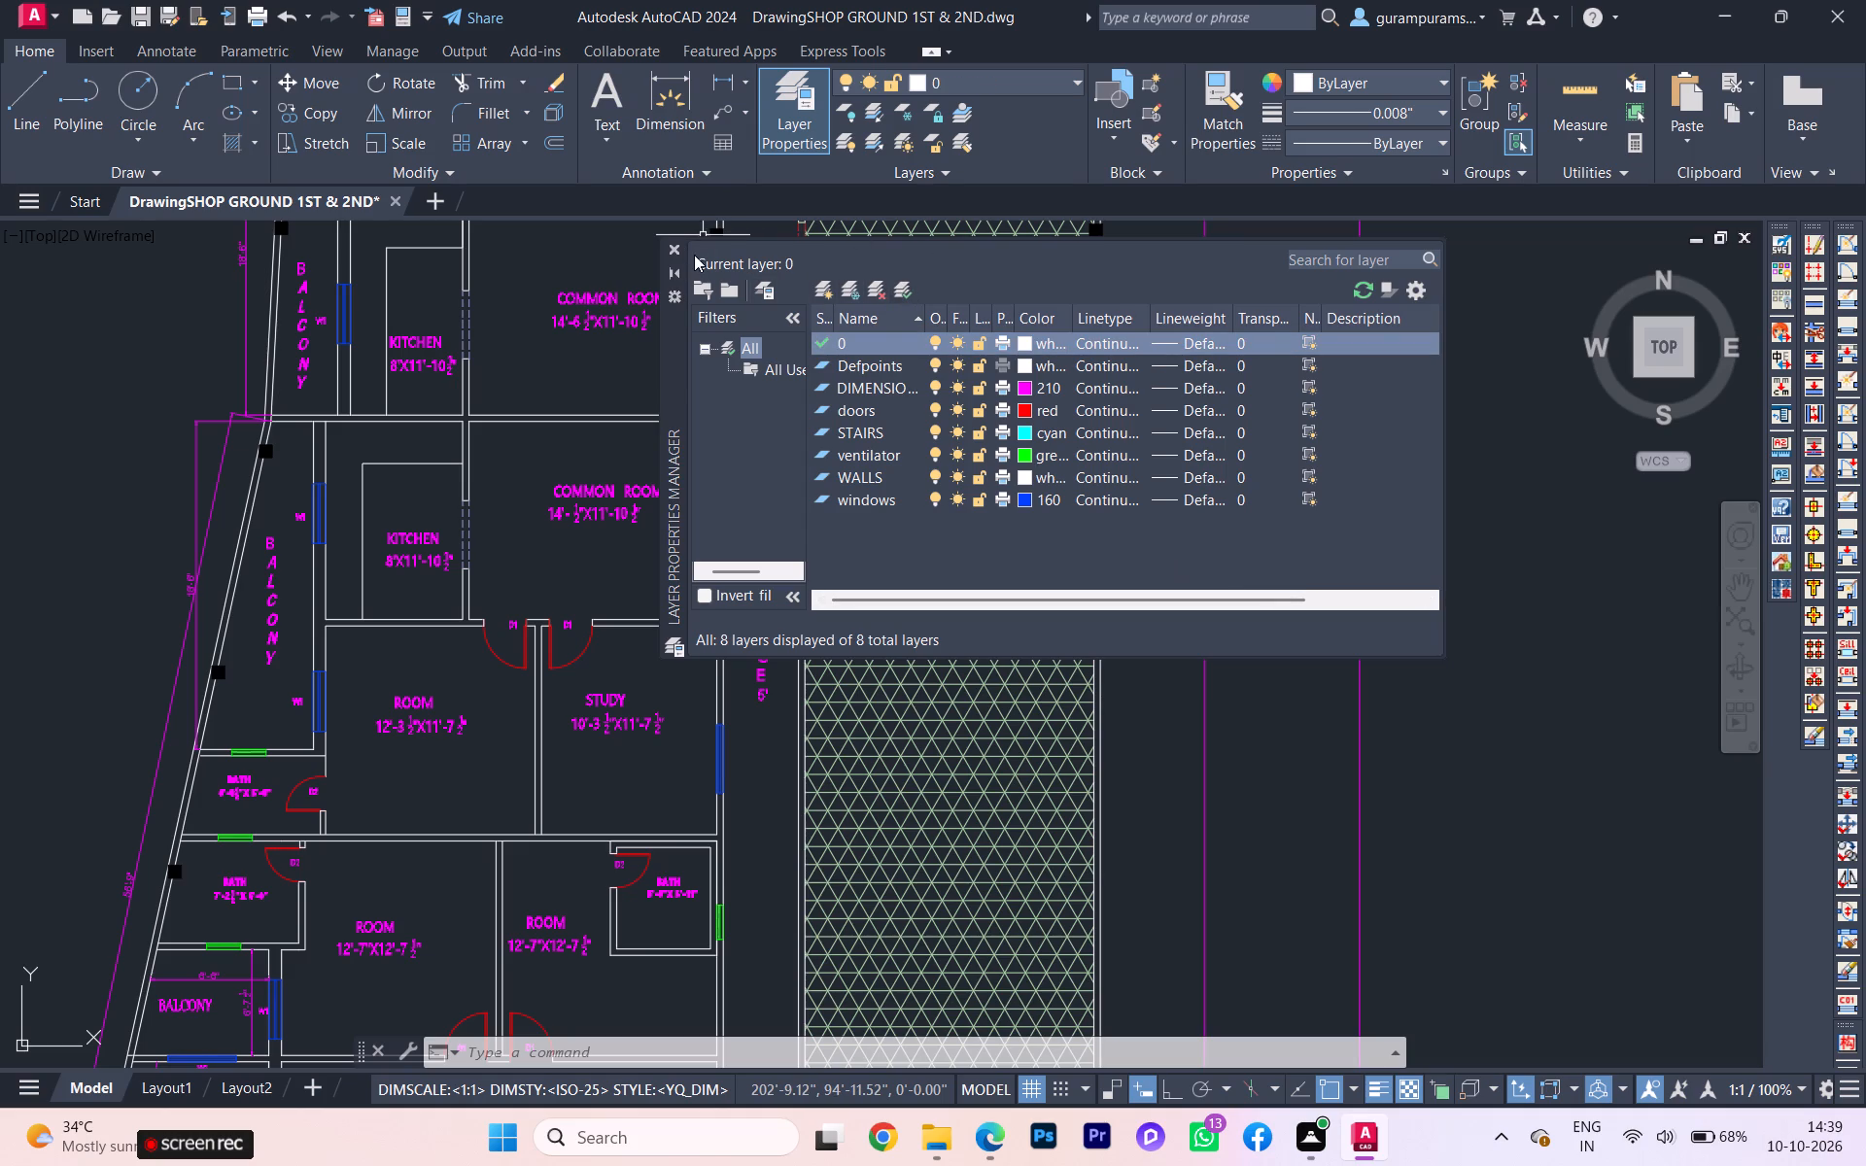
left_click(678, 248)
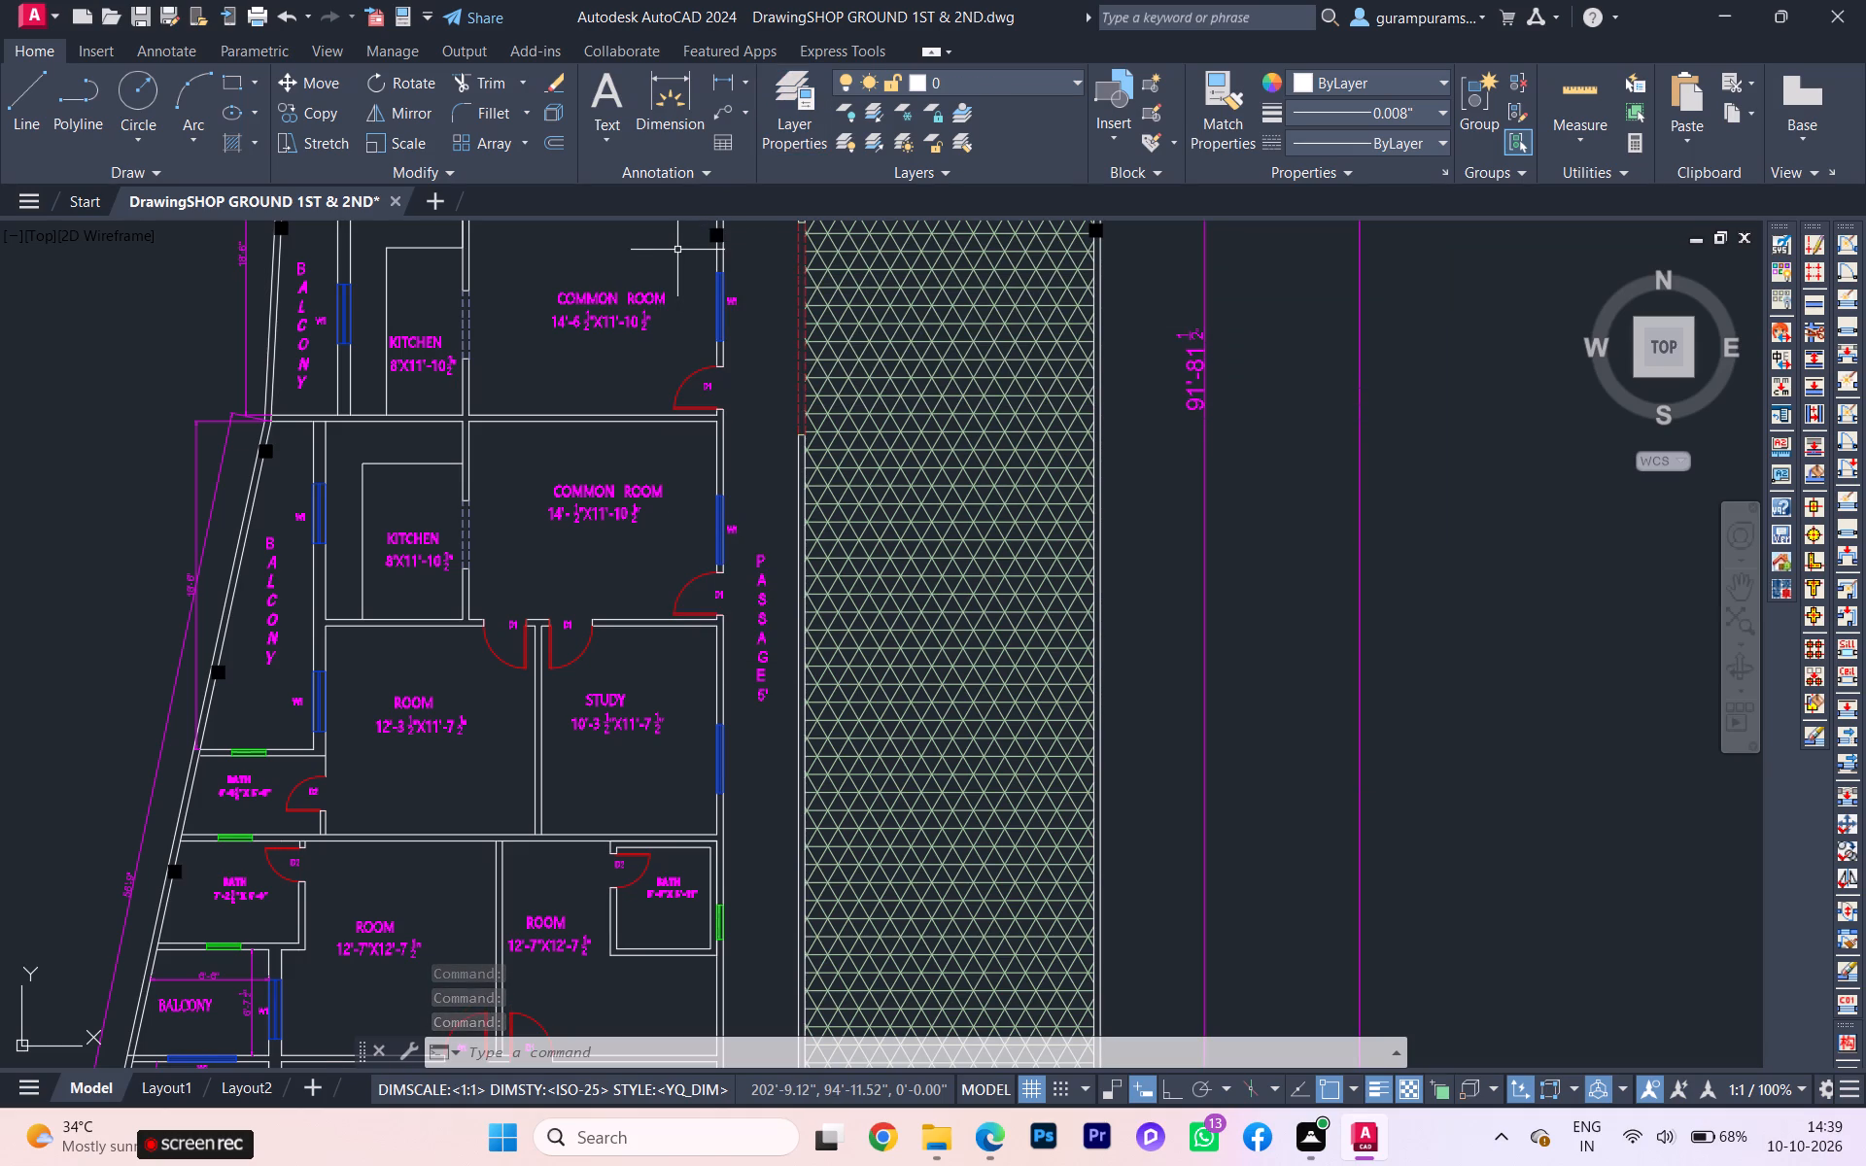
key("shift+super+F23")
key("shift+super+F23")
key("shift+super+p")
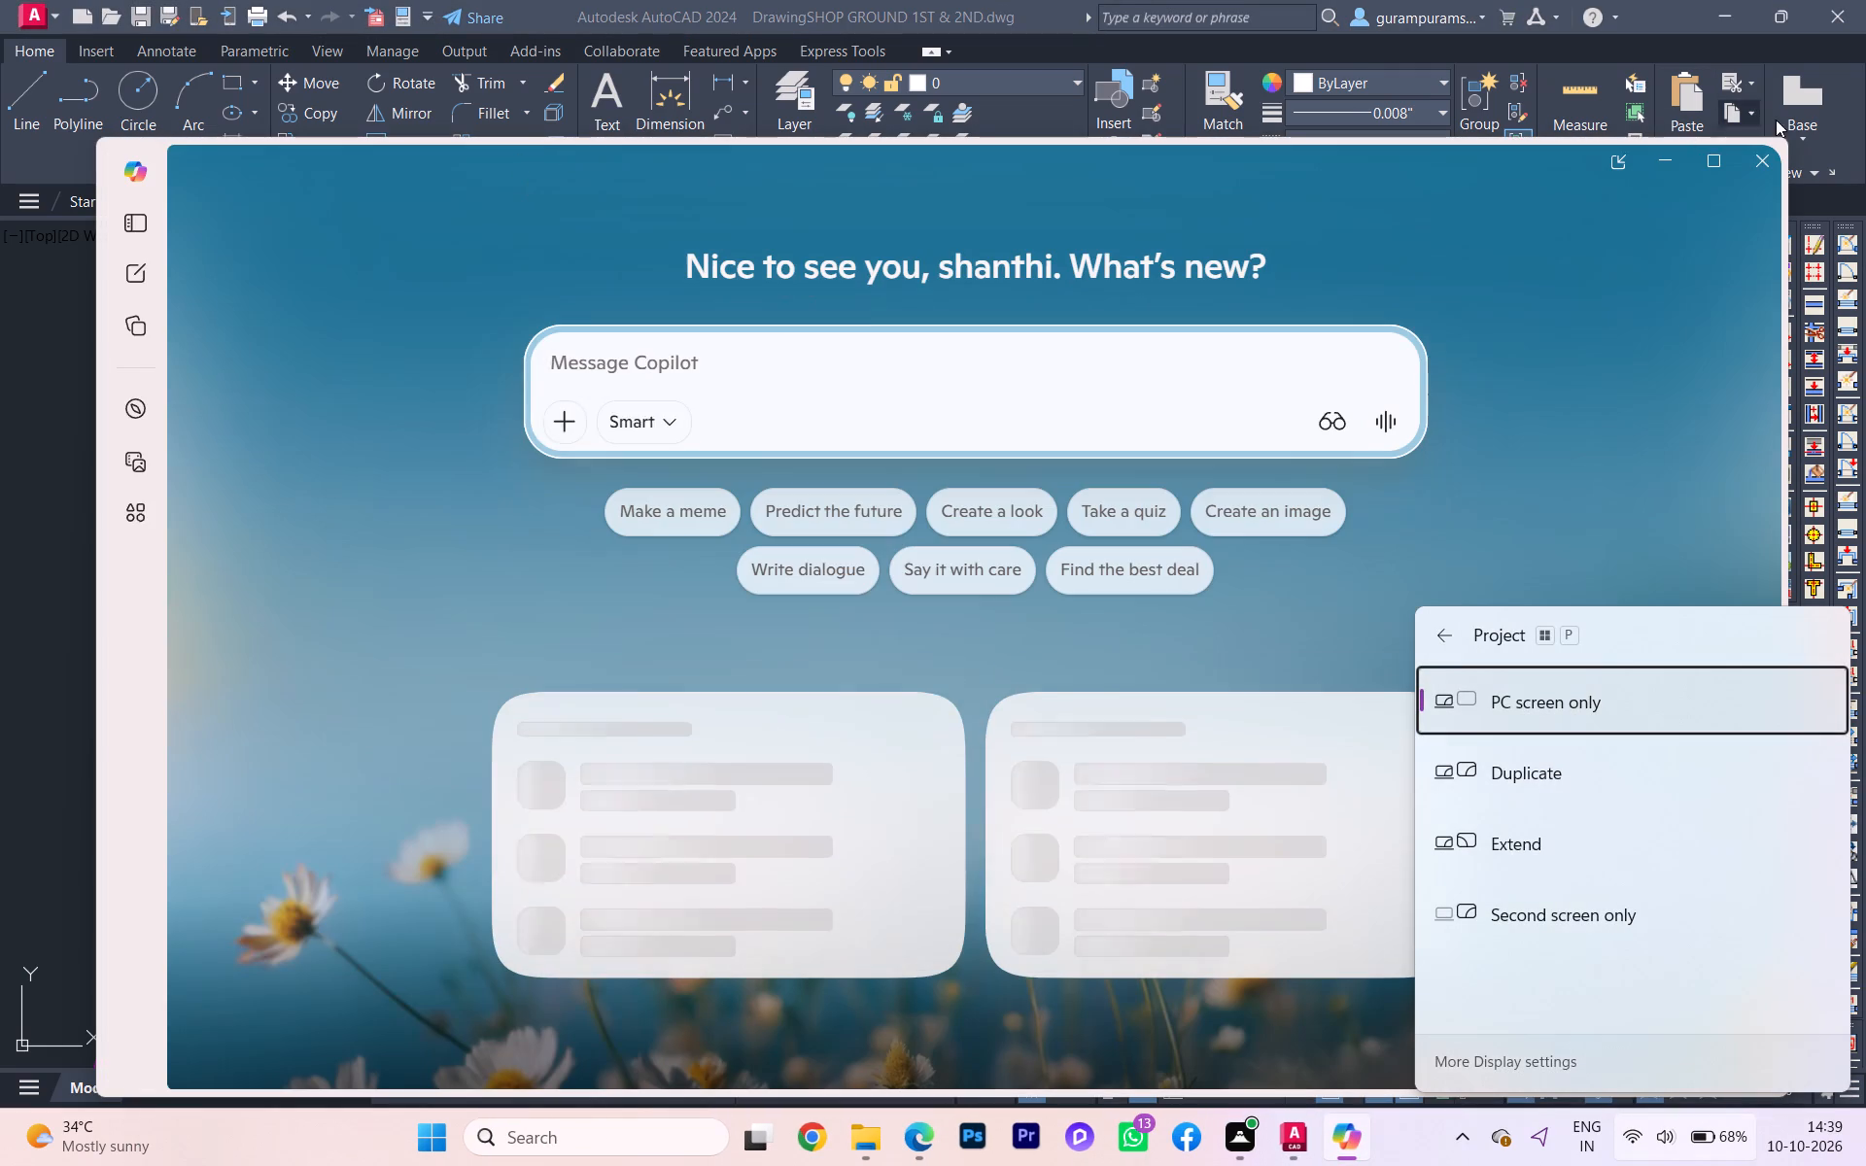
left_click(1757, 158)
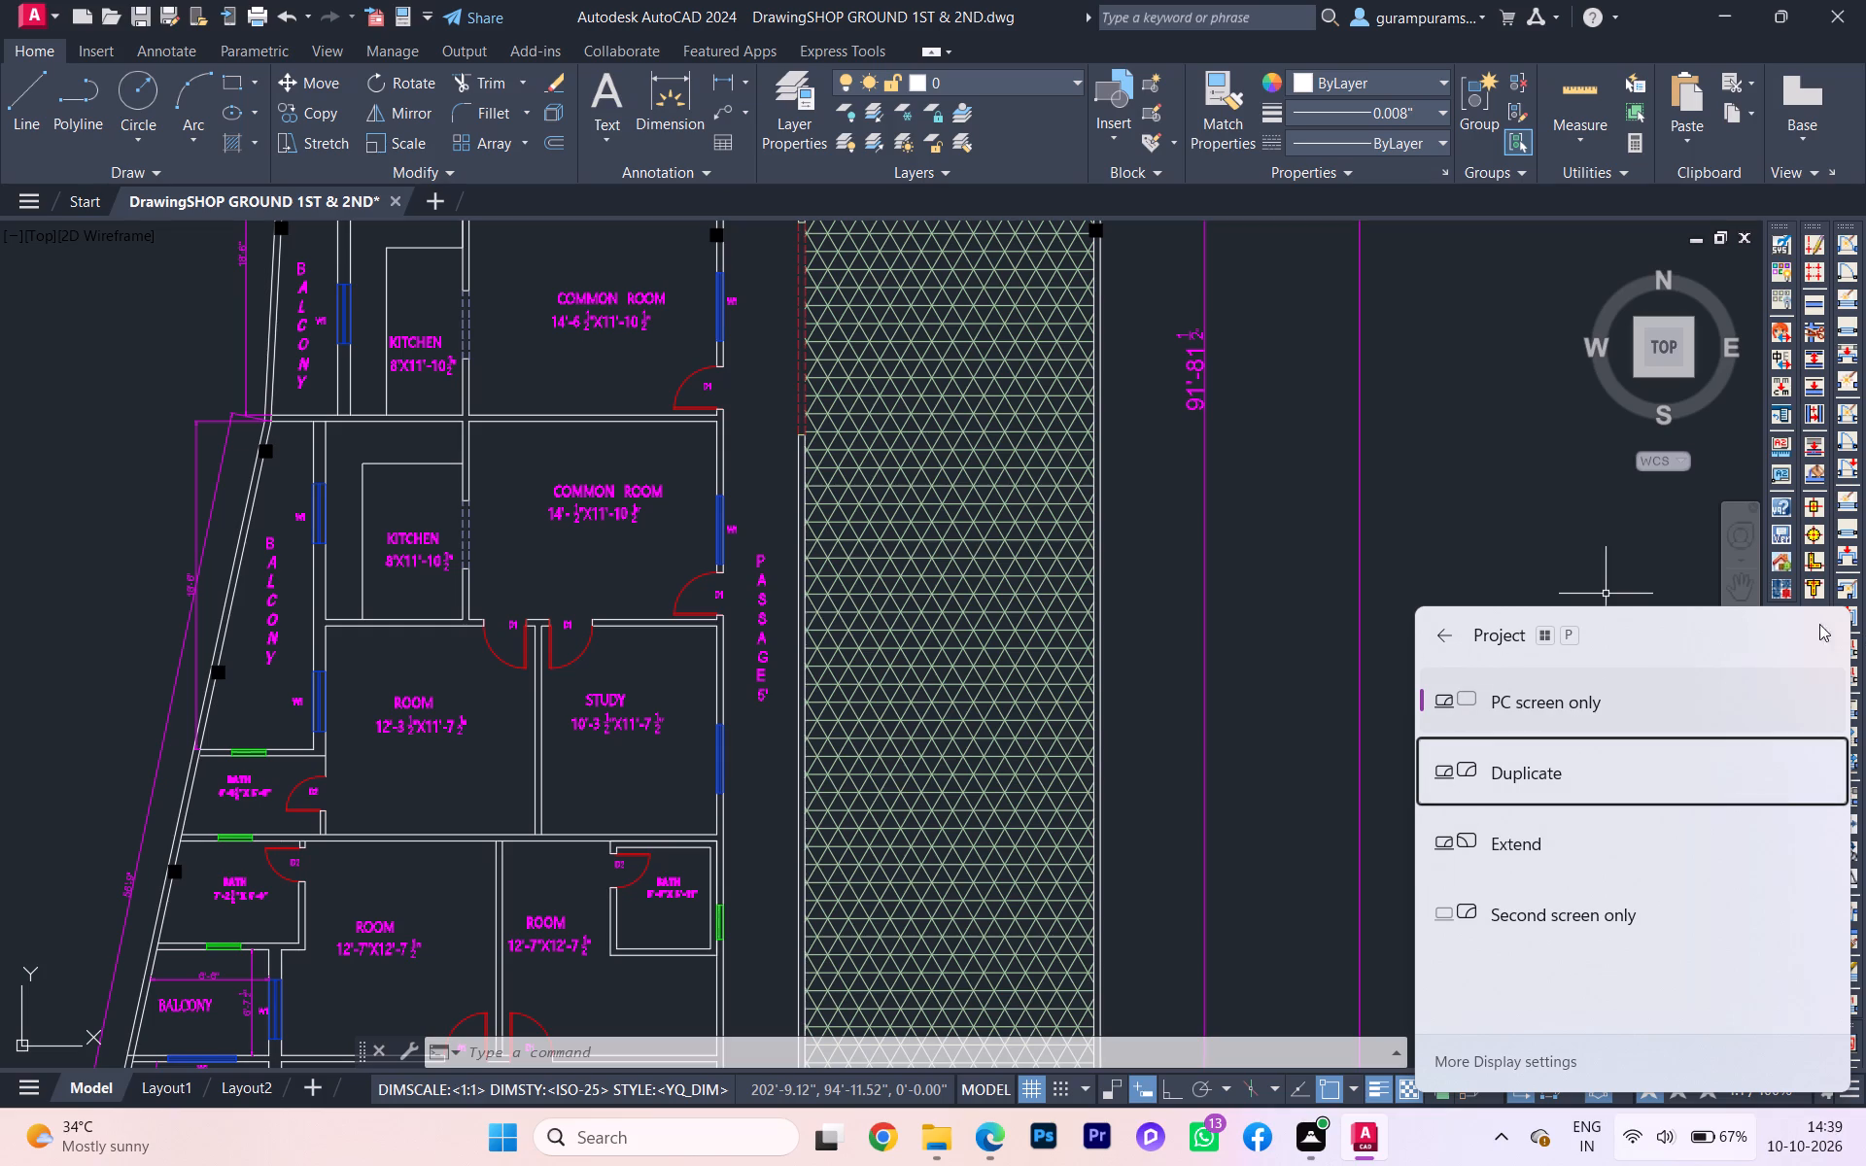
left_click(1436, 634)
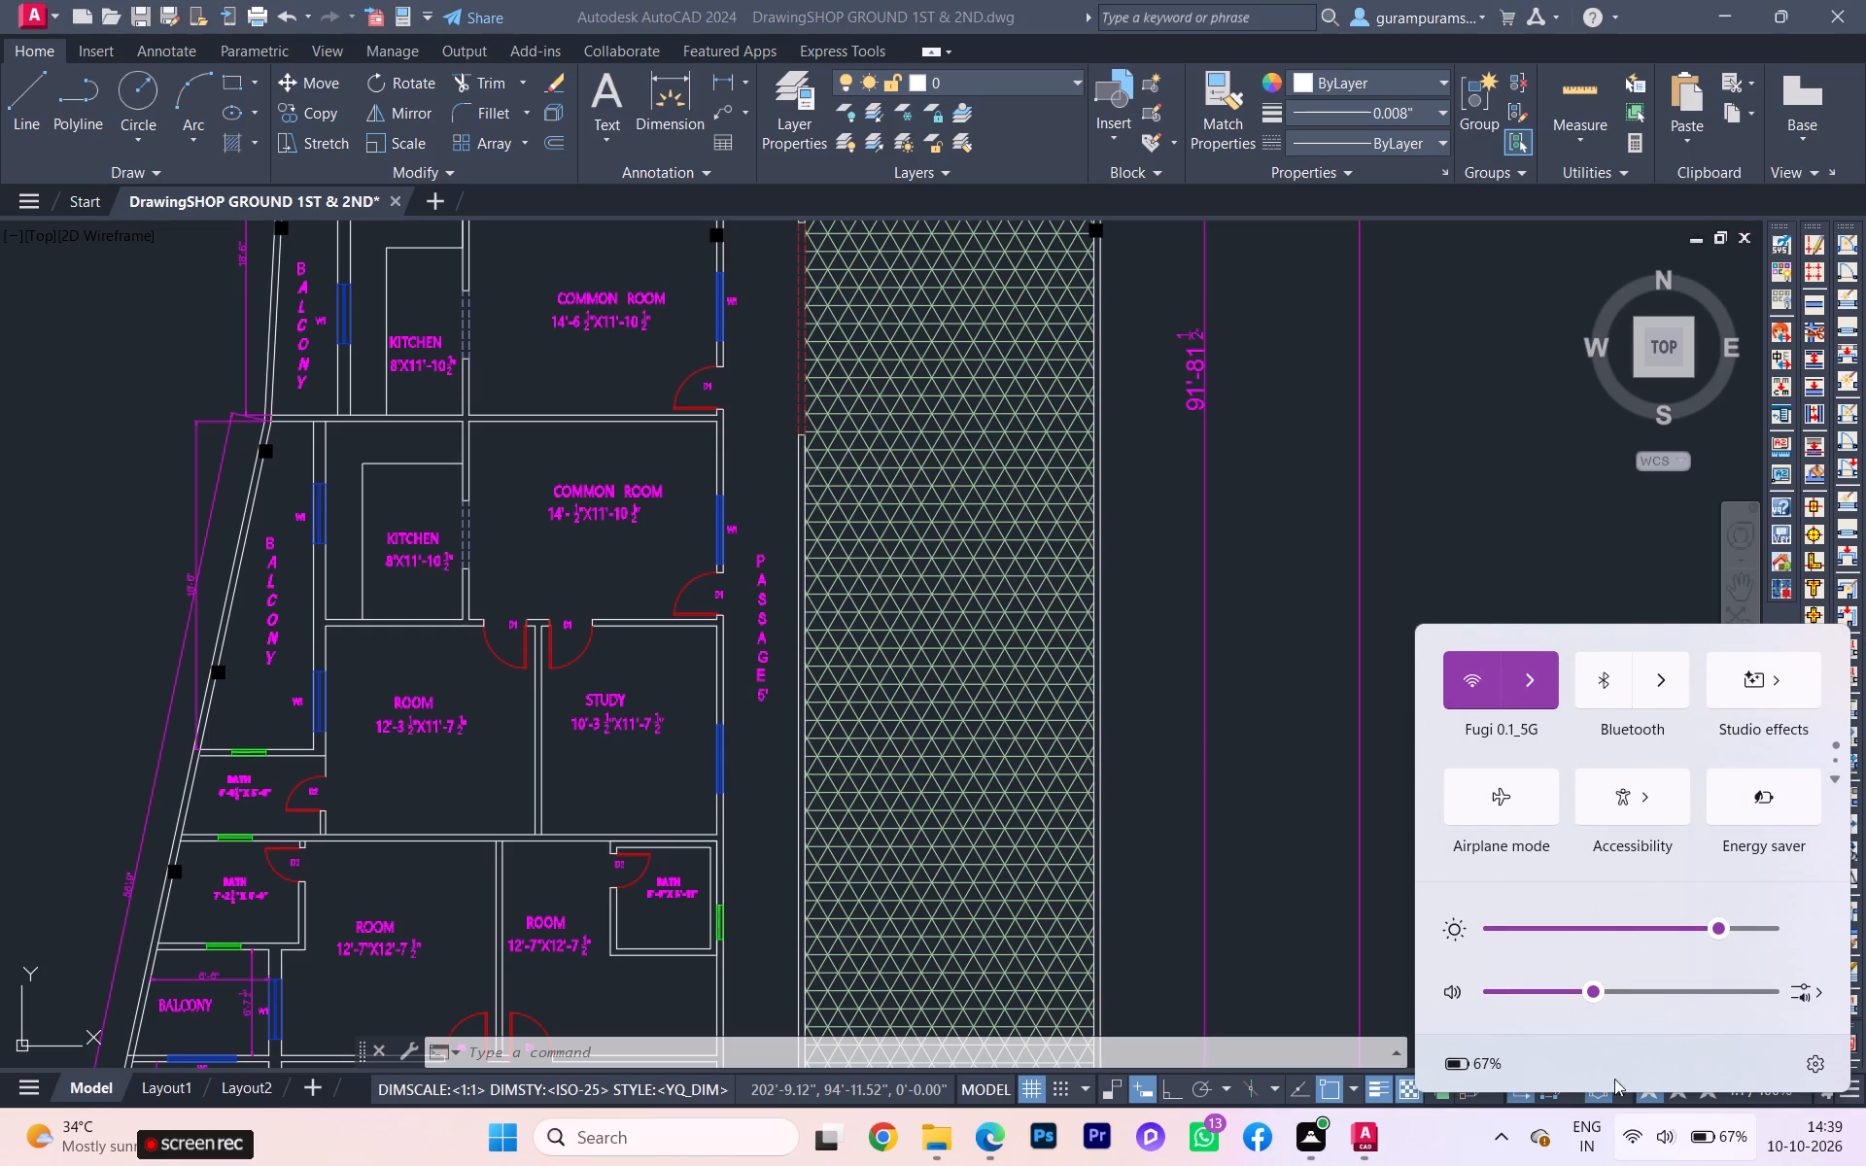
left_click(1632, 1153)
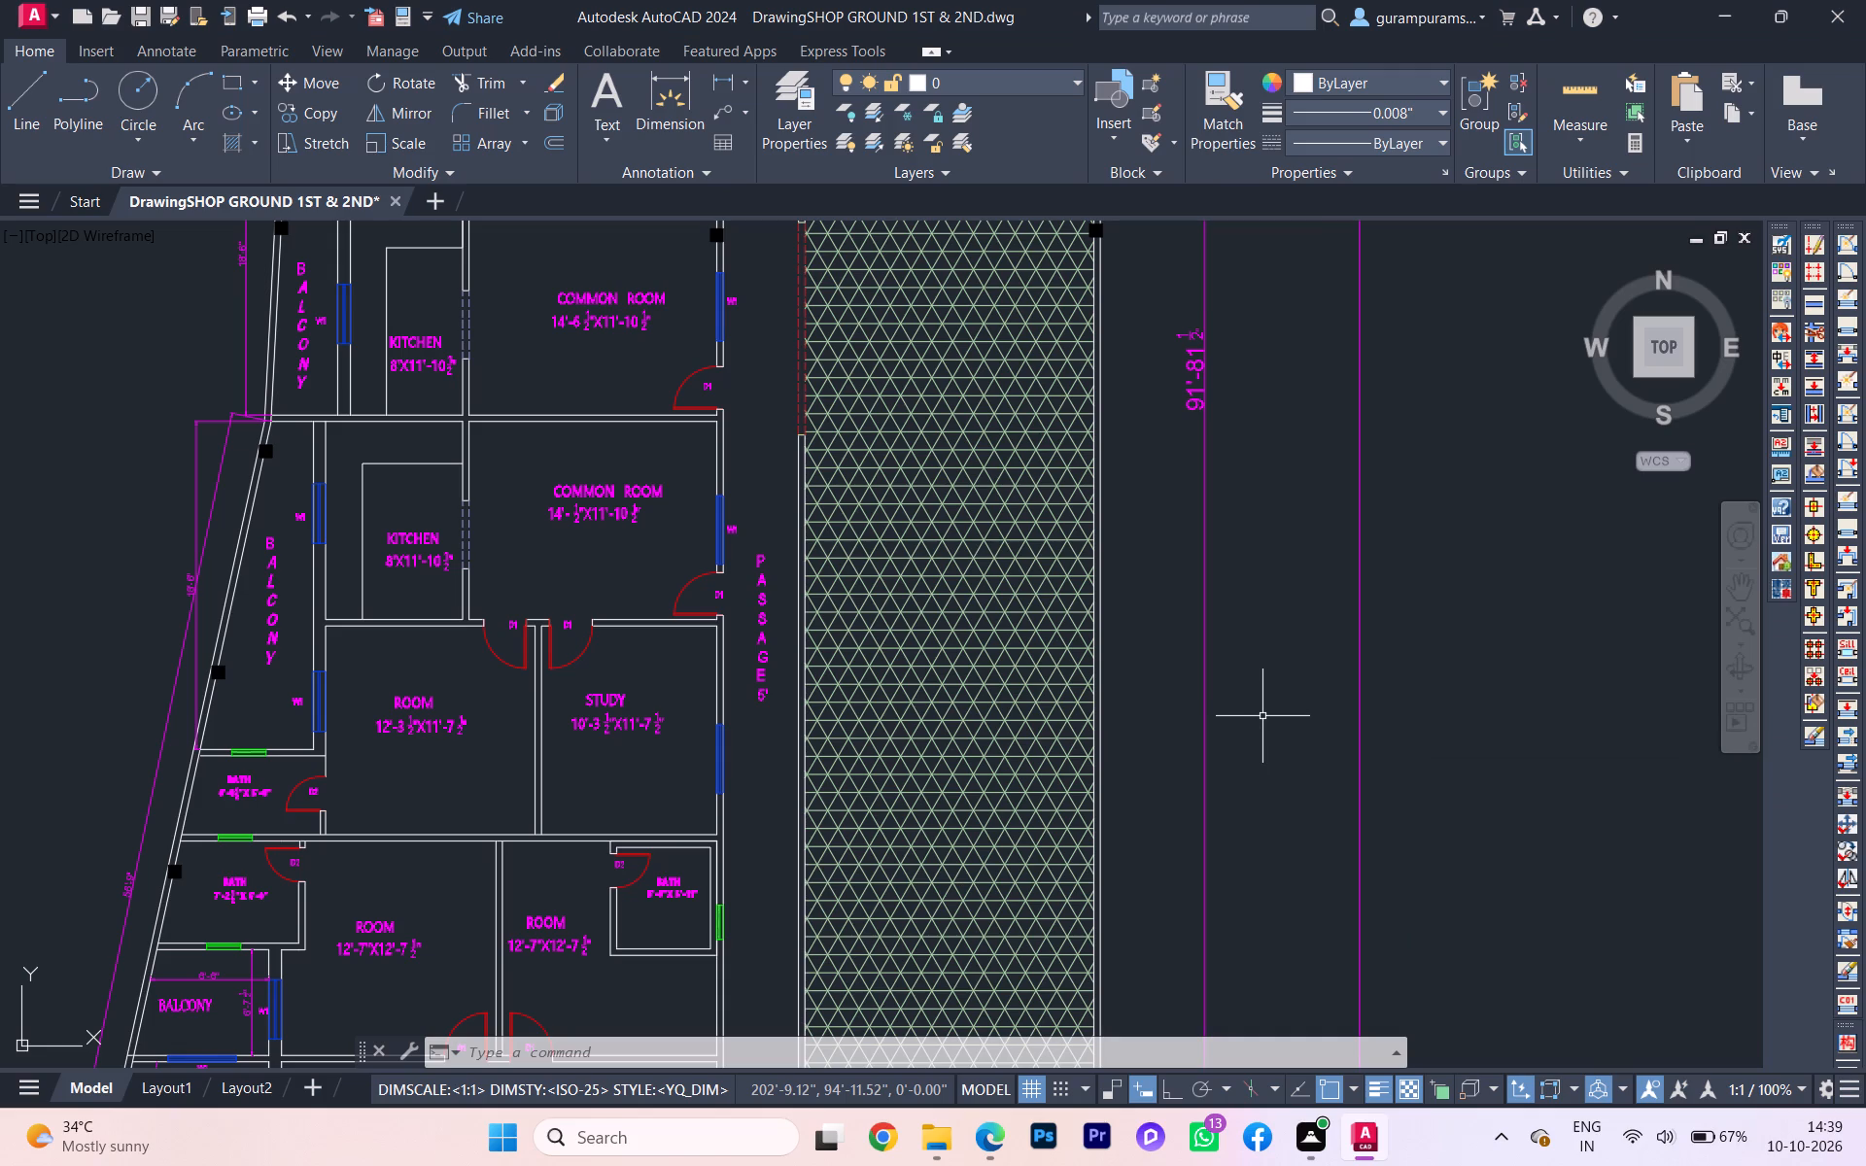
Preview the plot again to check the floor plan's walls with layer 0 current, then close the preview.
key("ctrl+p")
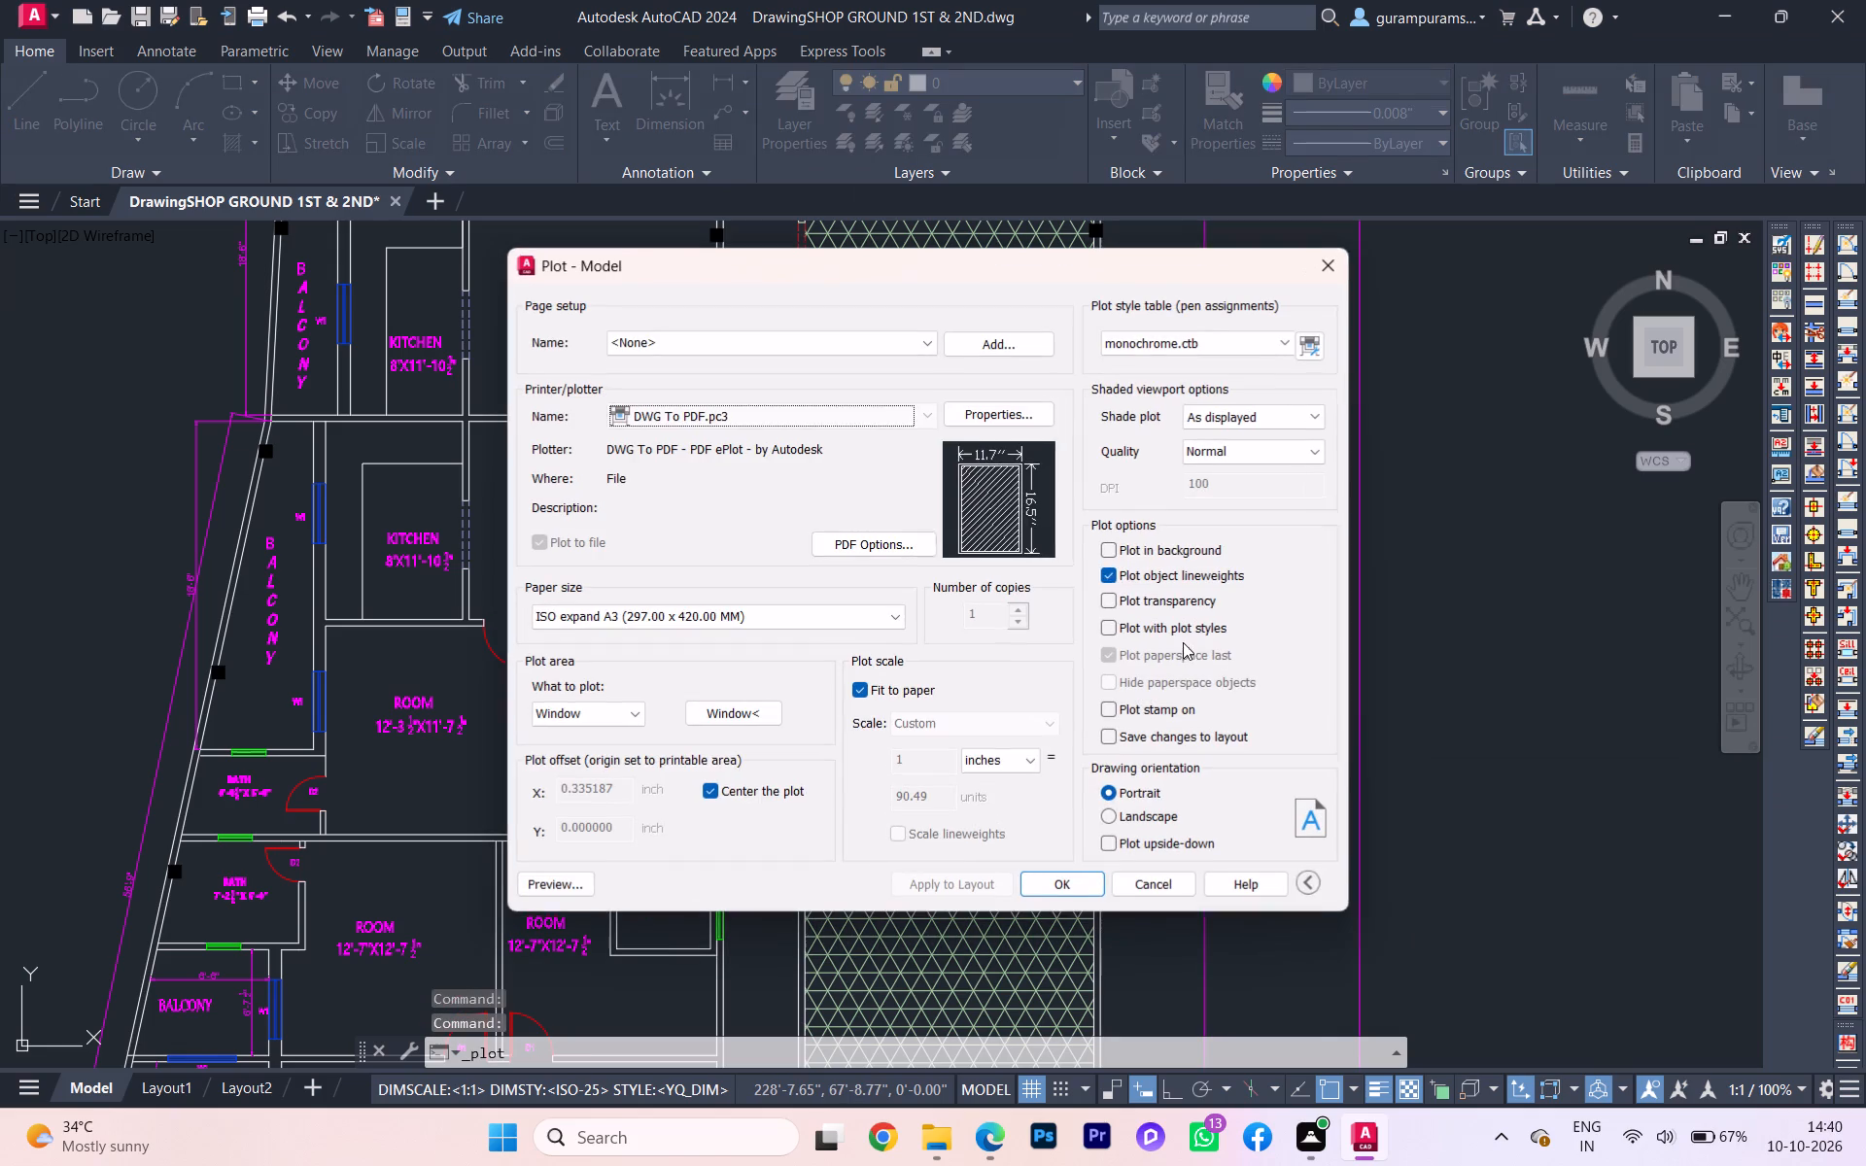
left_click(565, 886)
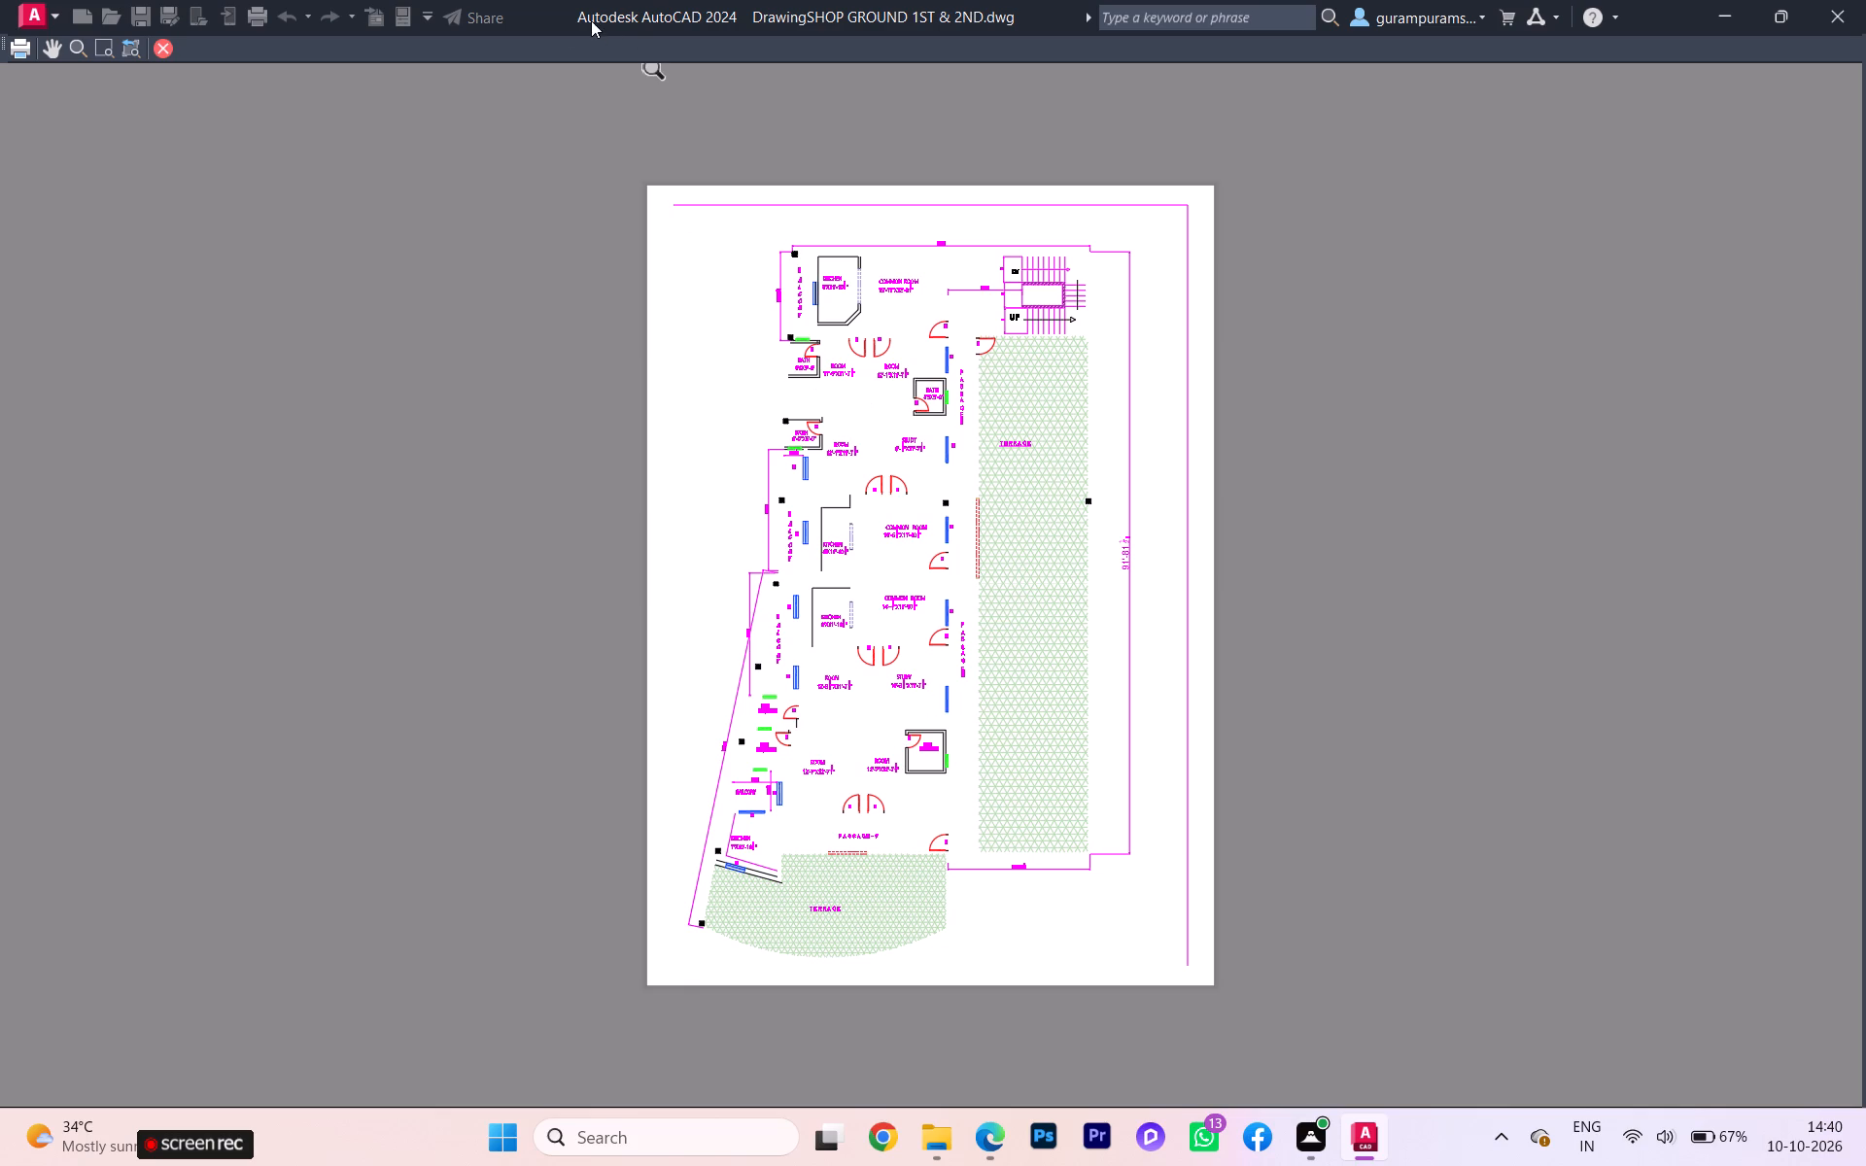
left_click(167, 46)
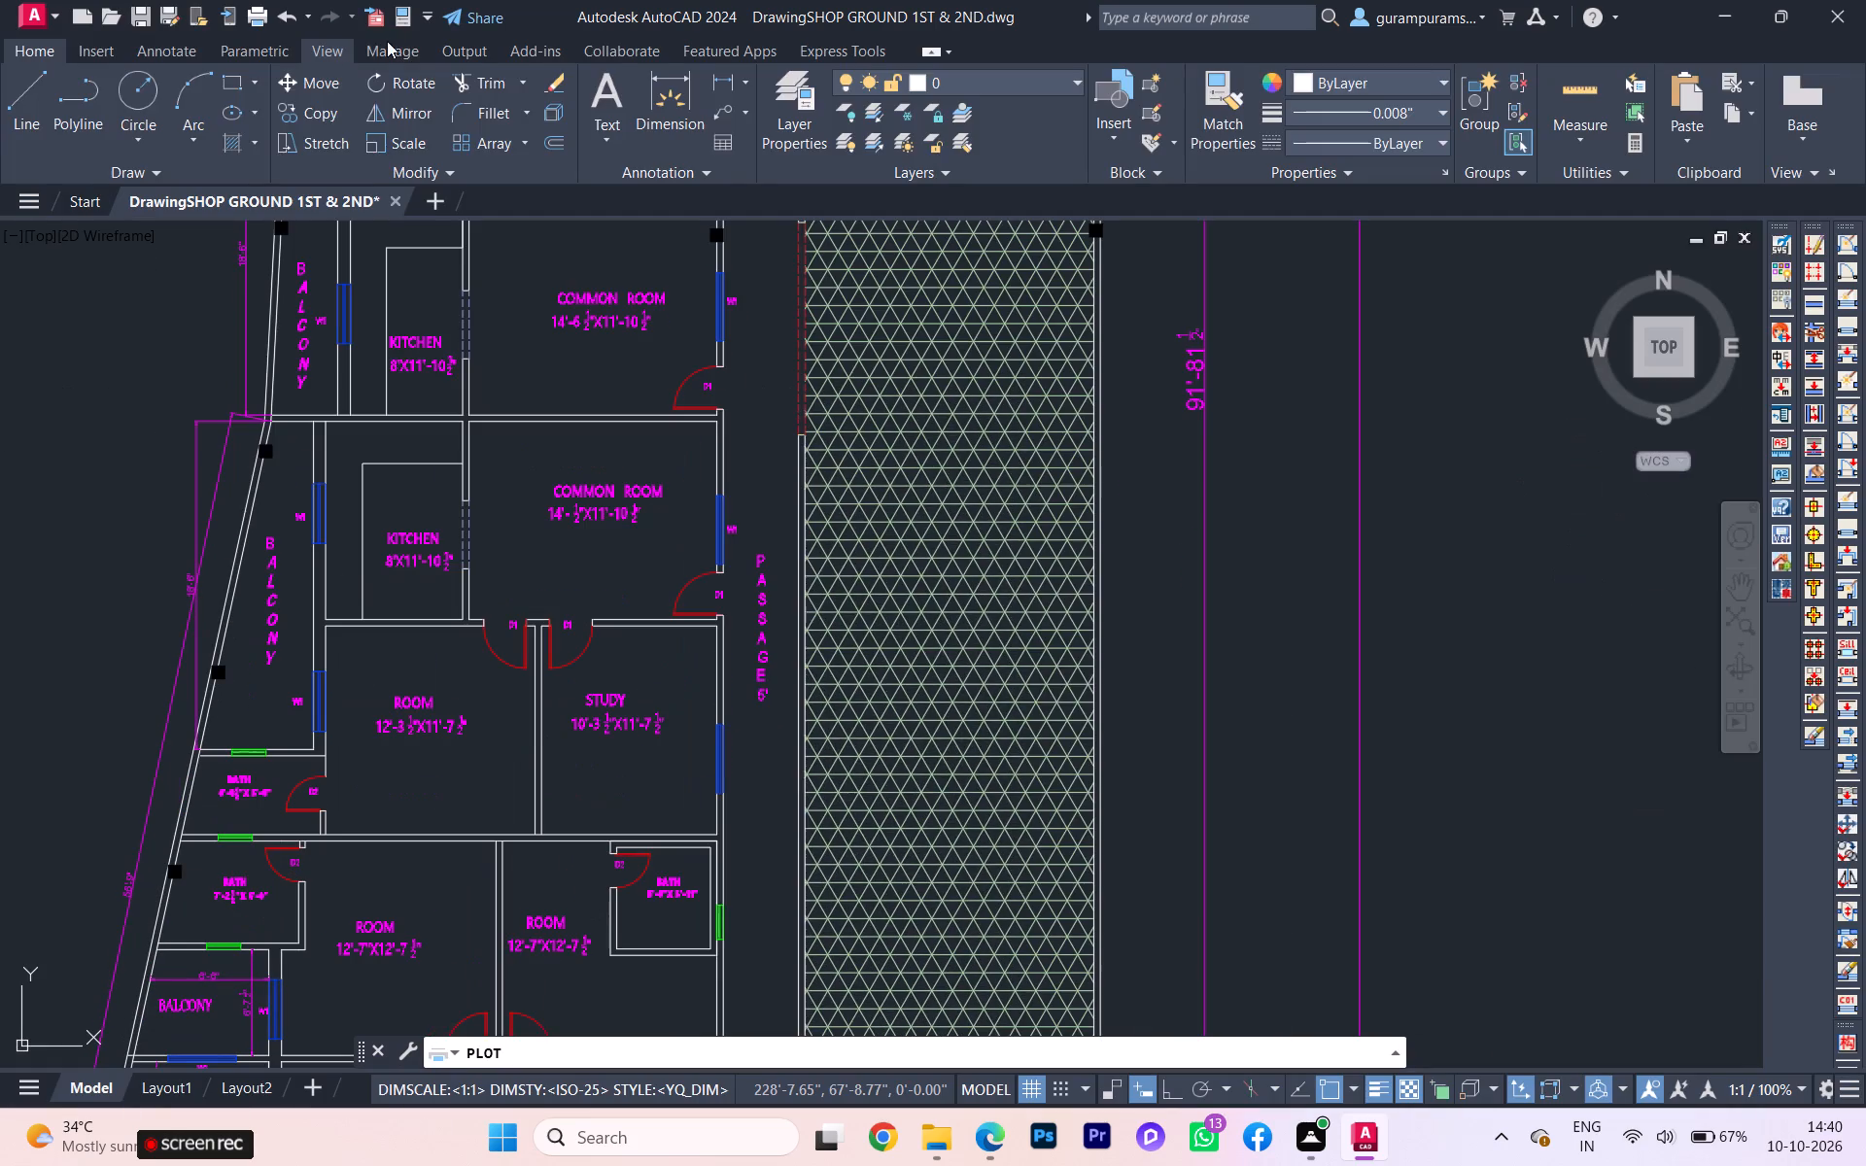
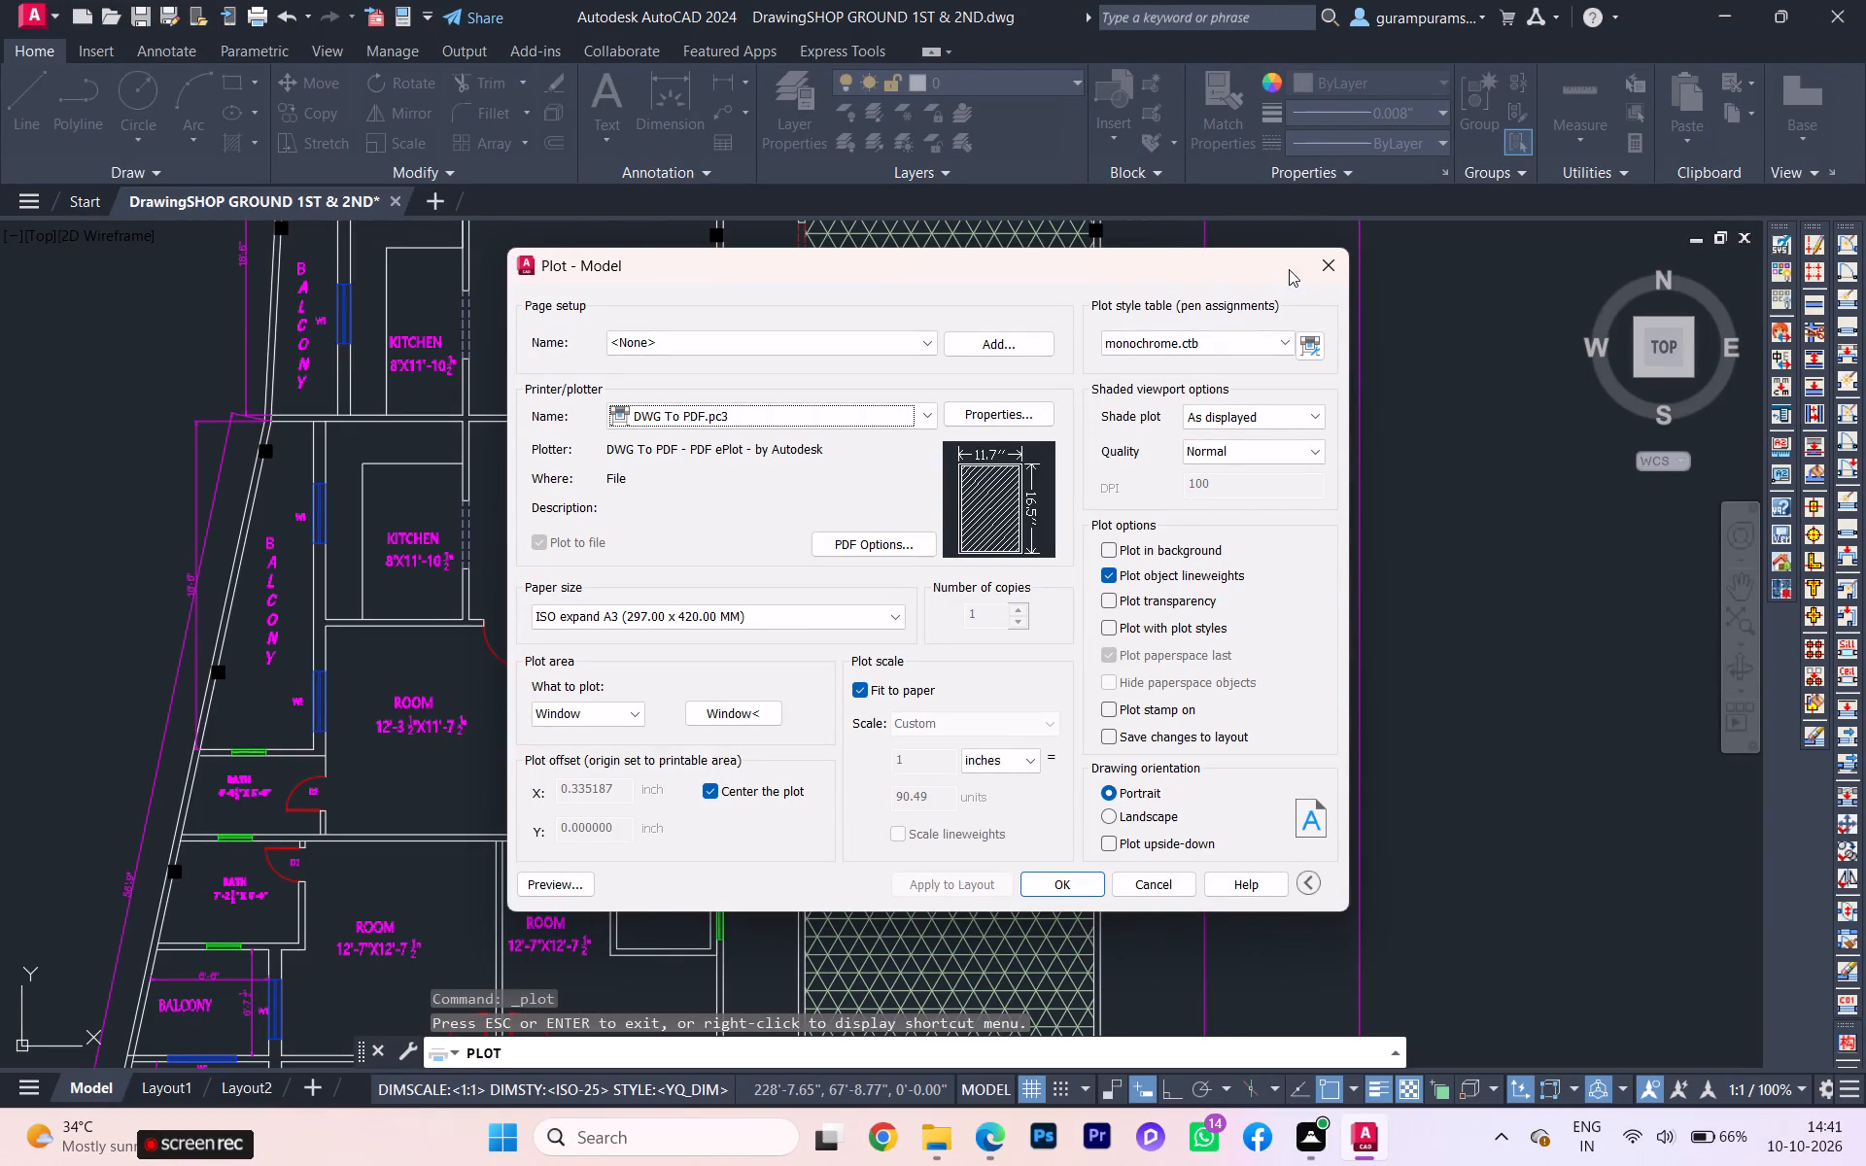
Dismiss the plot setup and copy the framed floor plan with the hatched areas, including its border, to the clipboard.
left_click(1316, 262)
scroll(1025, 621, "down", 3)
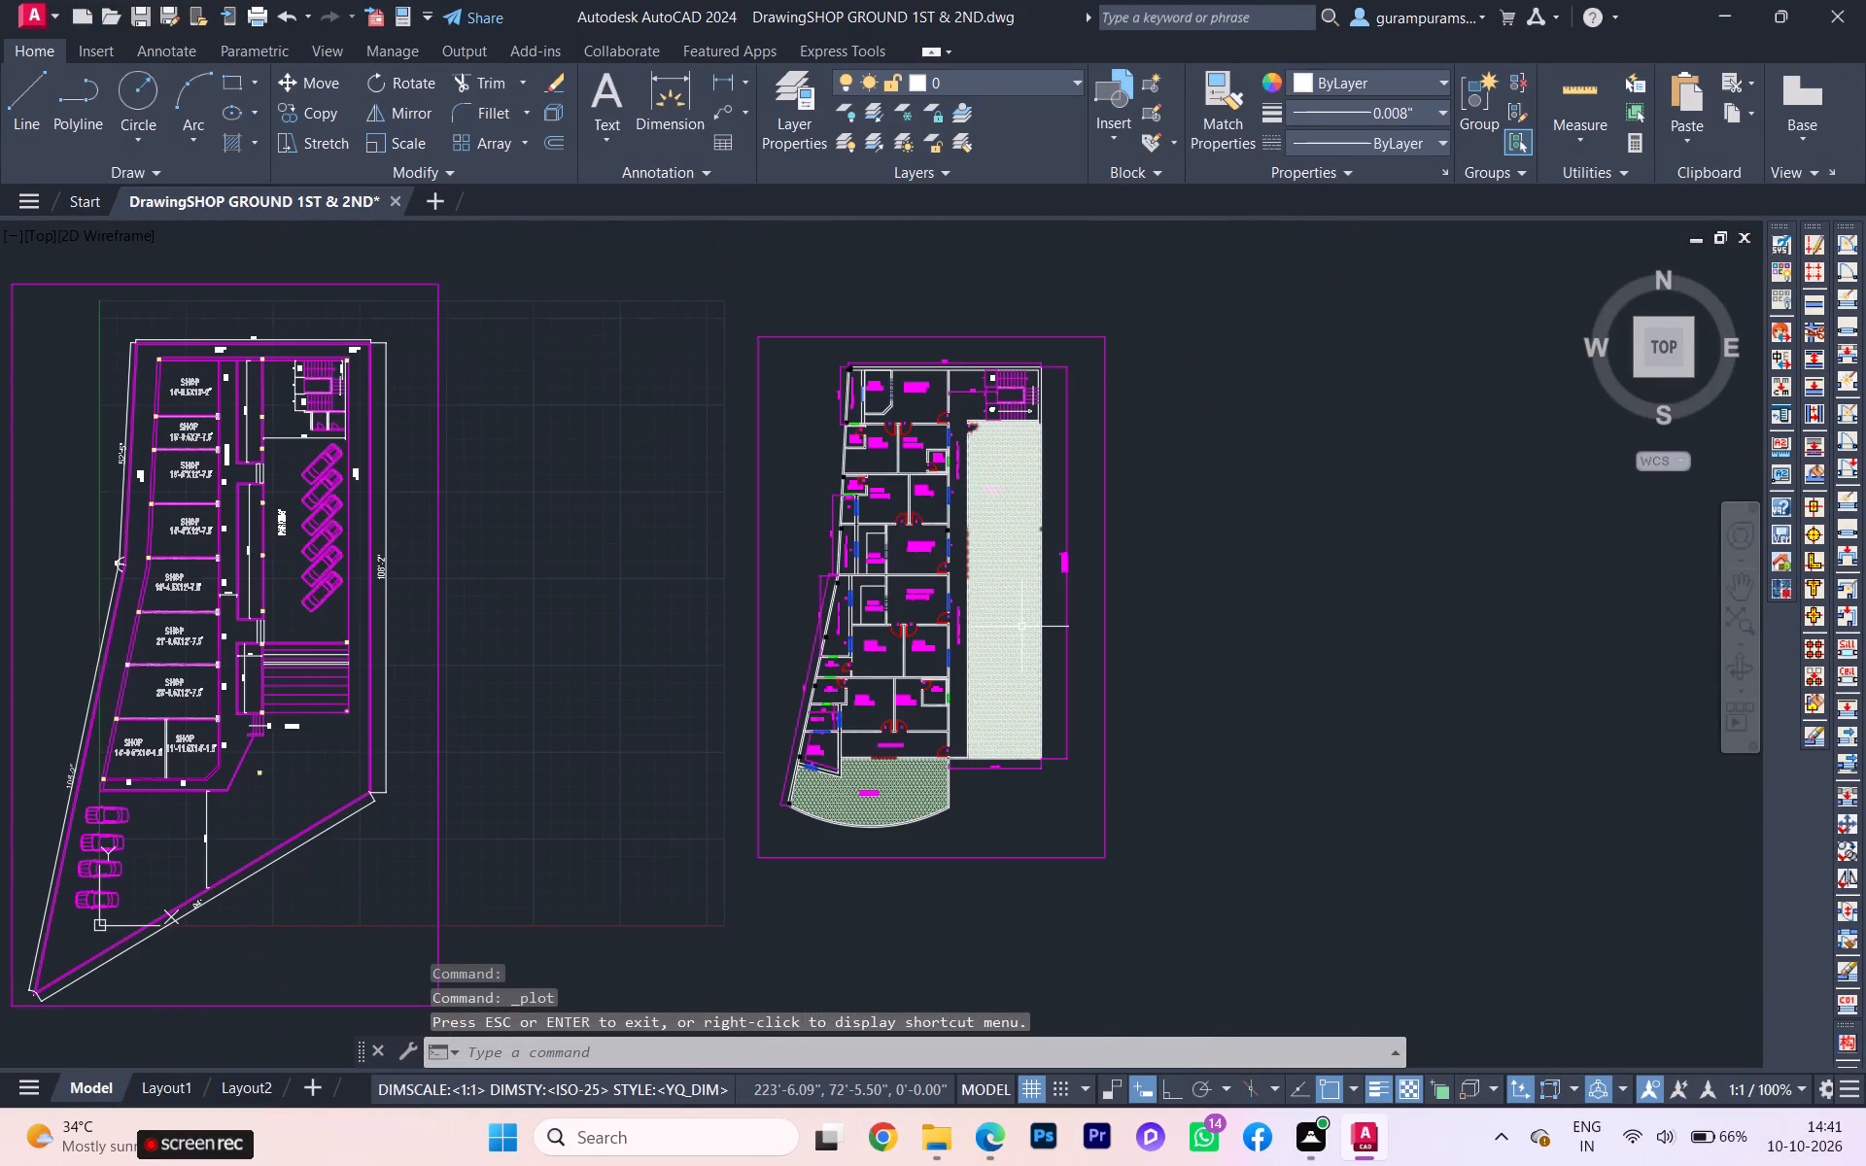
left_click(701, 305)
left_click(1169, 986)
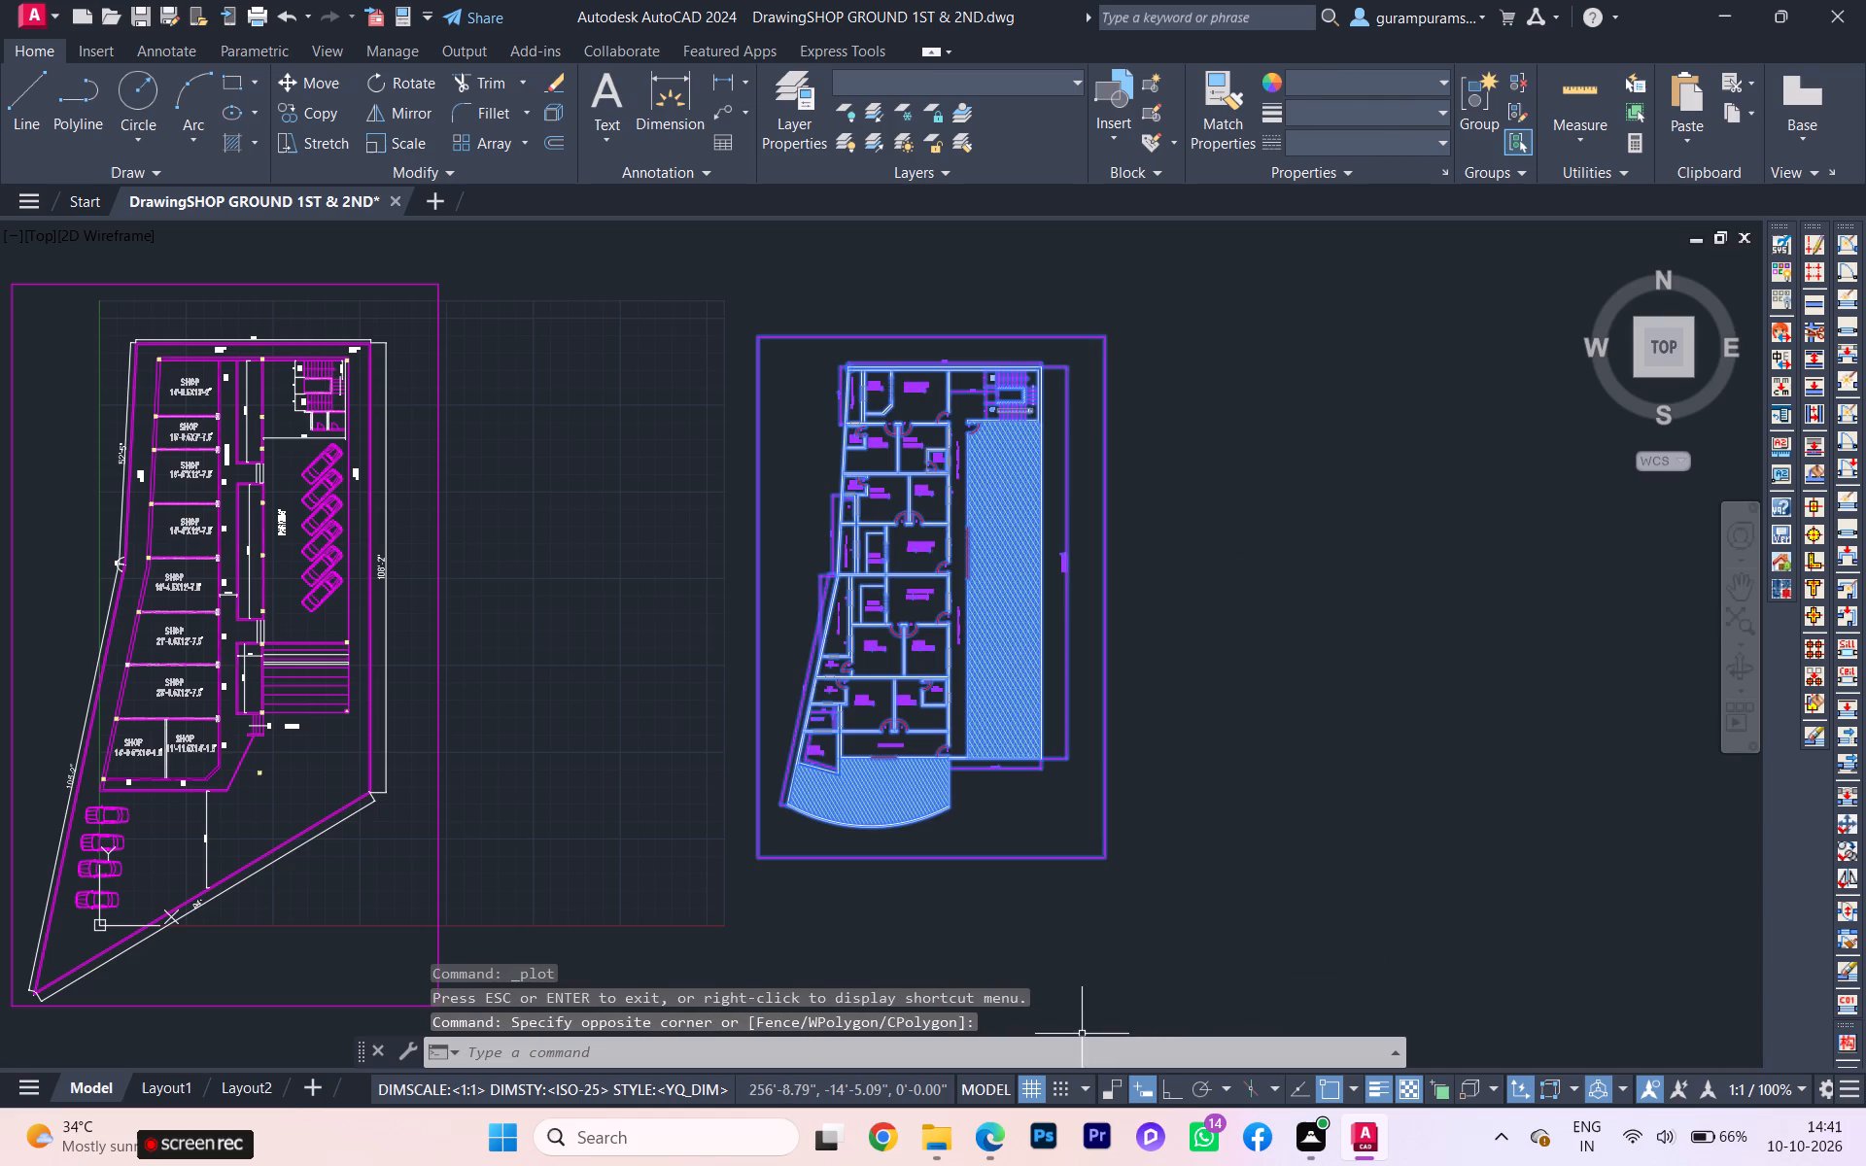
key("ctrl+c")
Create a new drawing and paste the copied floor plan into it.
left_click(436, 195)
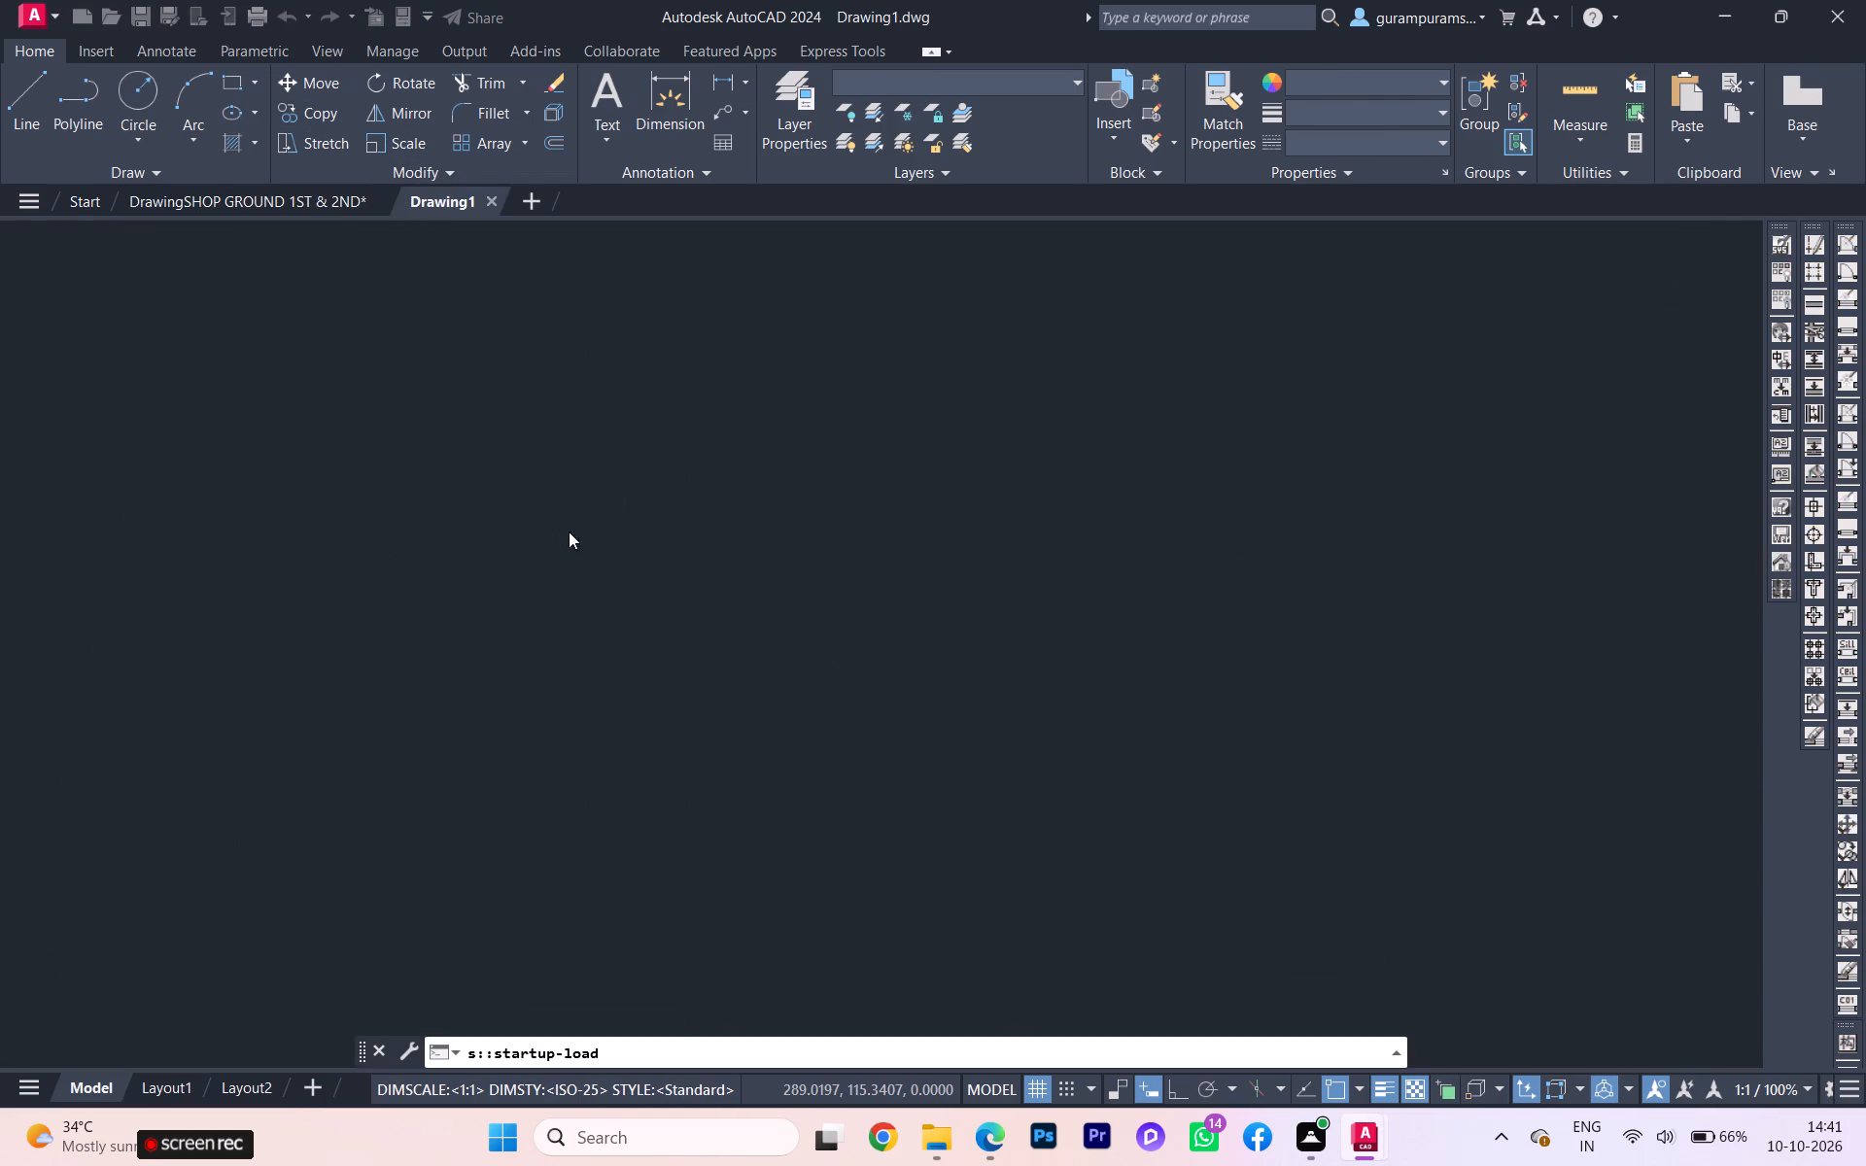
scroll(530, 532, "down", 1)
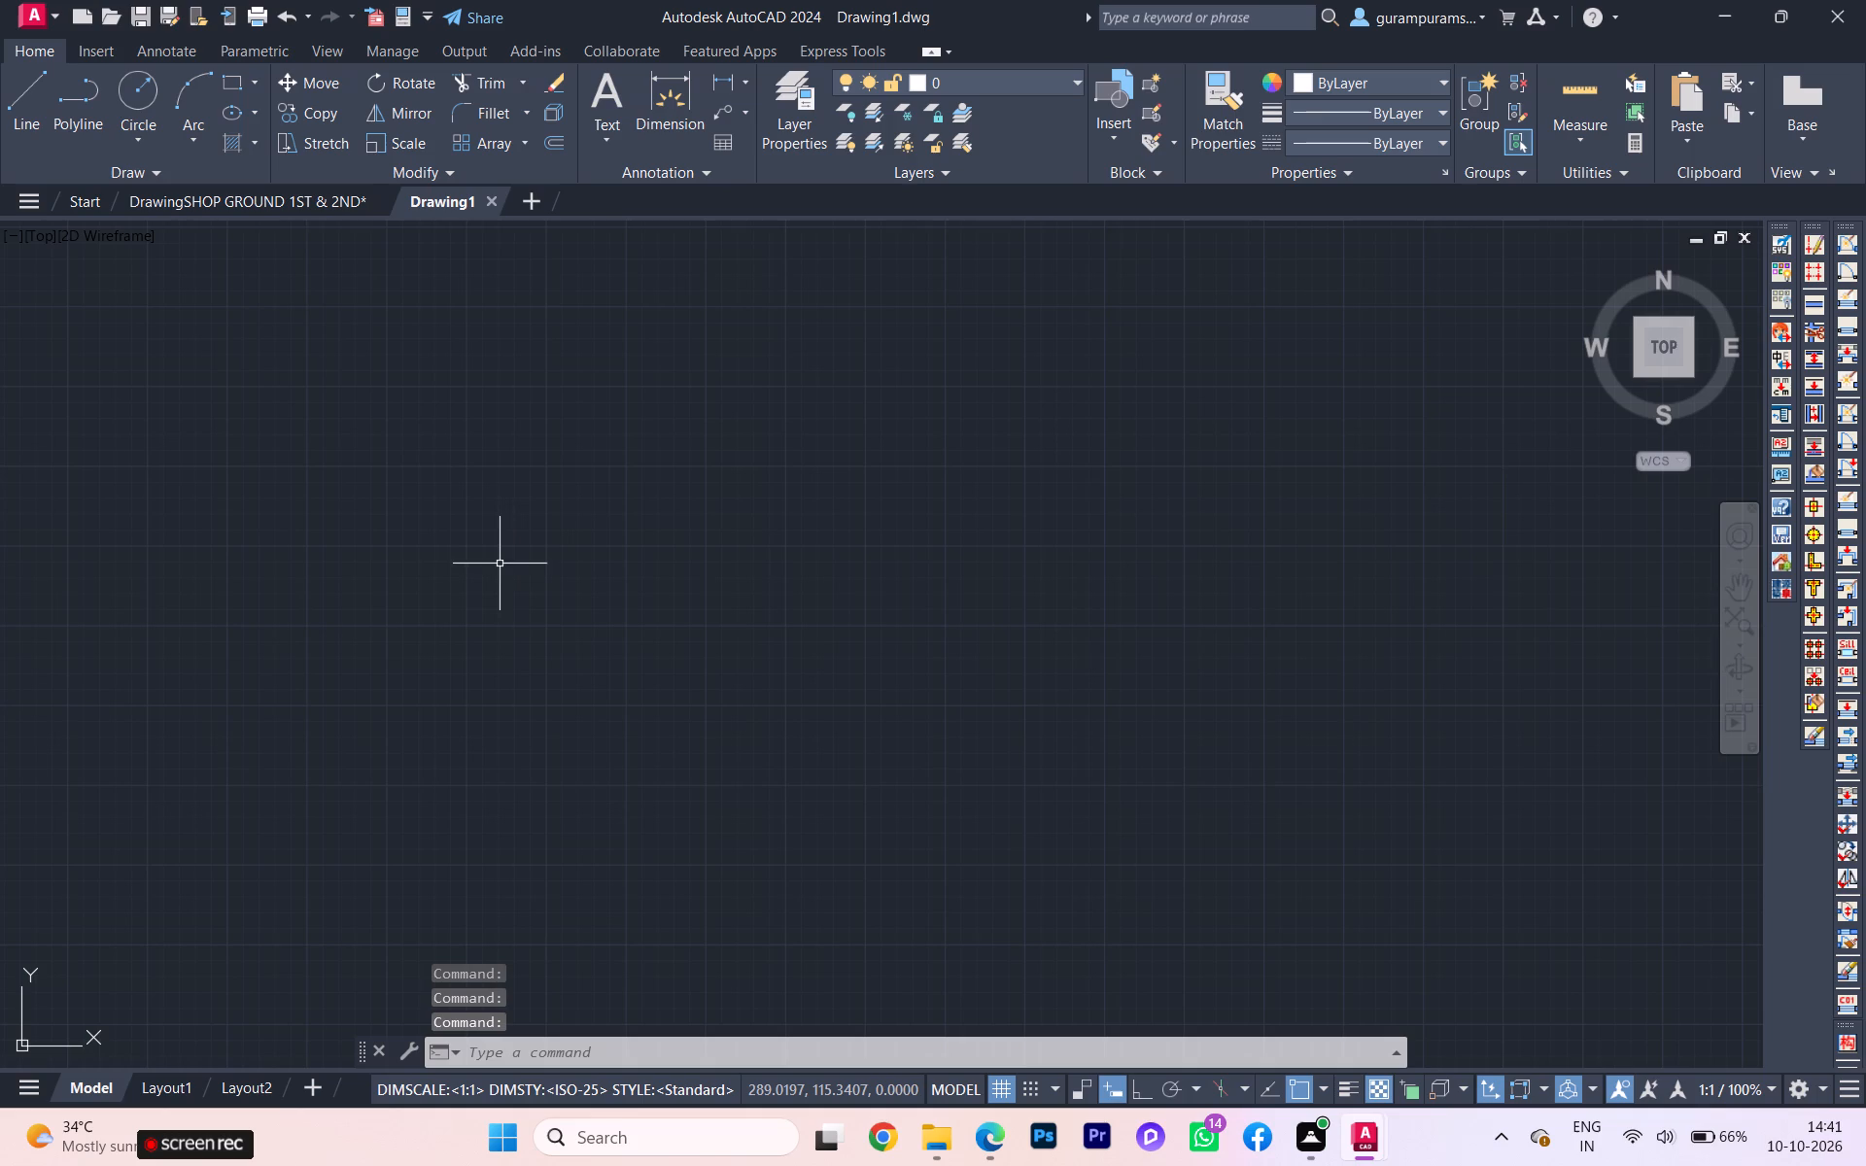
key("ctrl+v")
scroll(584, 567, "down", 1)
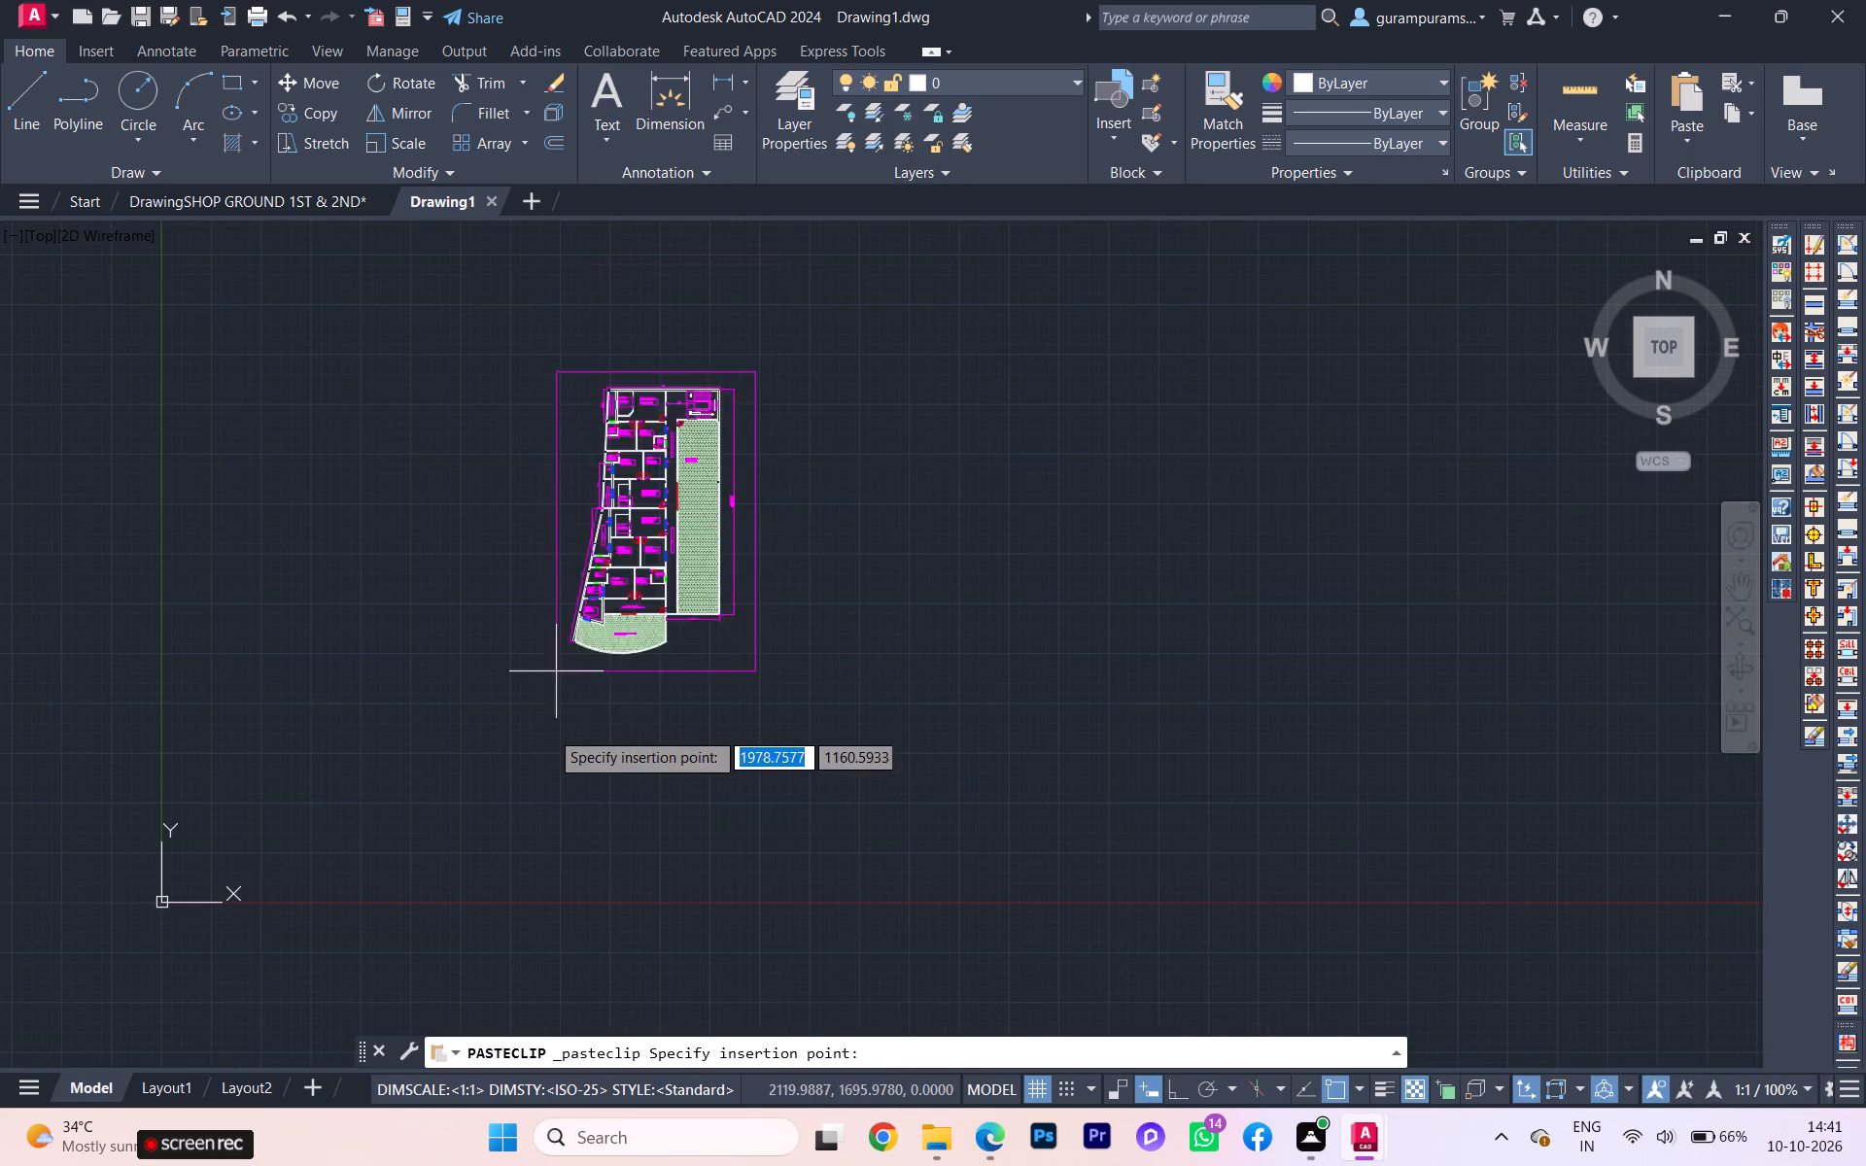
left_click(549, 736)
Select the whole pasted floor plan with its border and assign it to the DIMENSIONS layer.
left_click(520, 405)
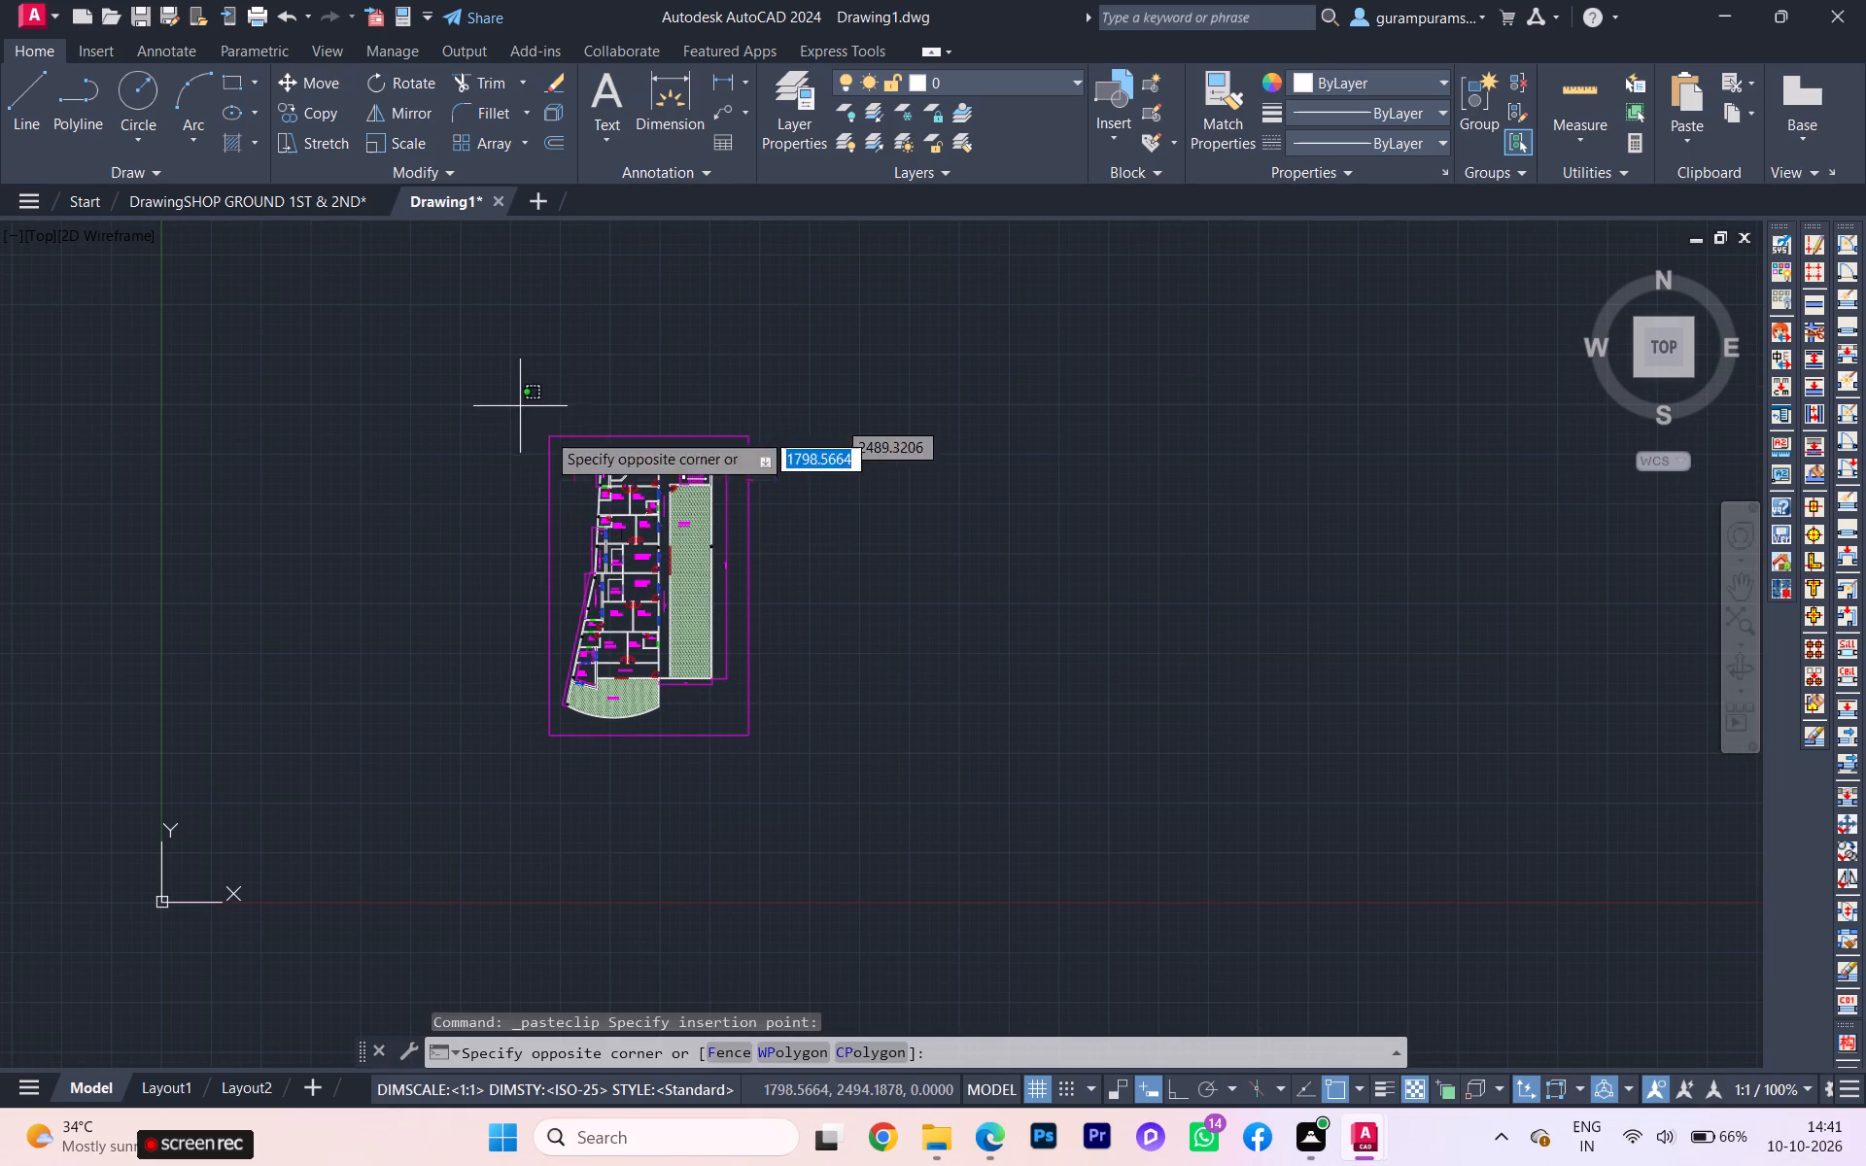
left_click(844, 901)
left_click(1051, 77)
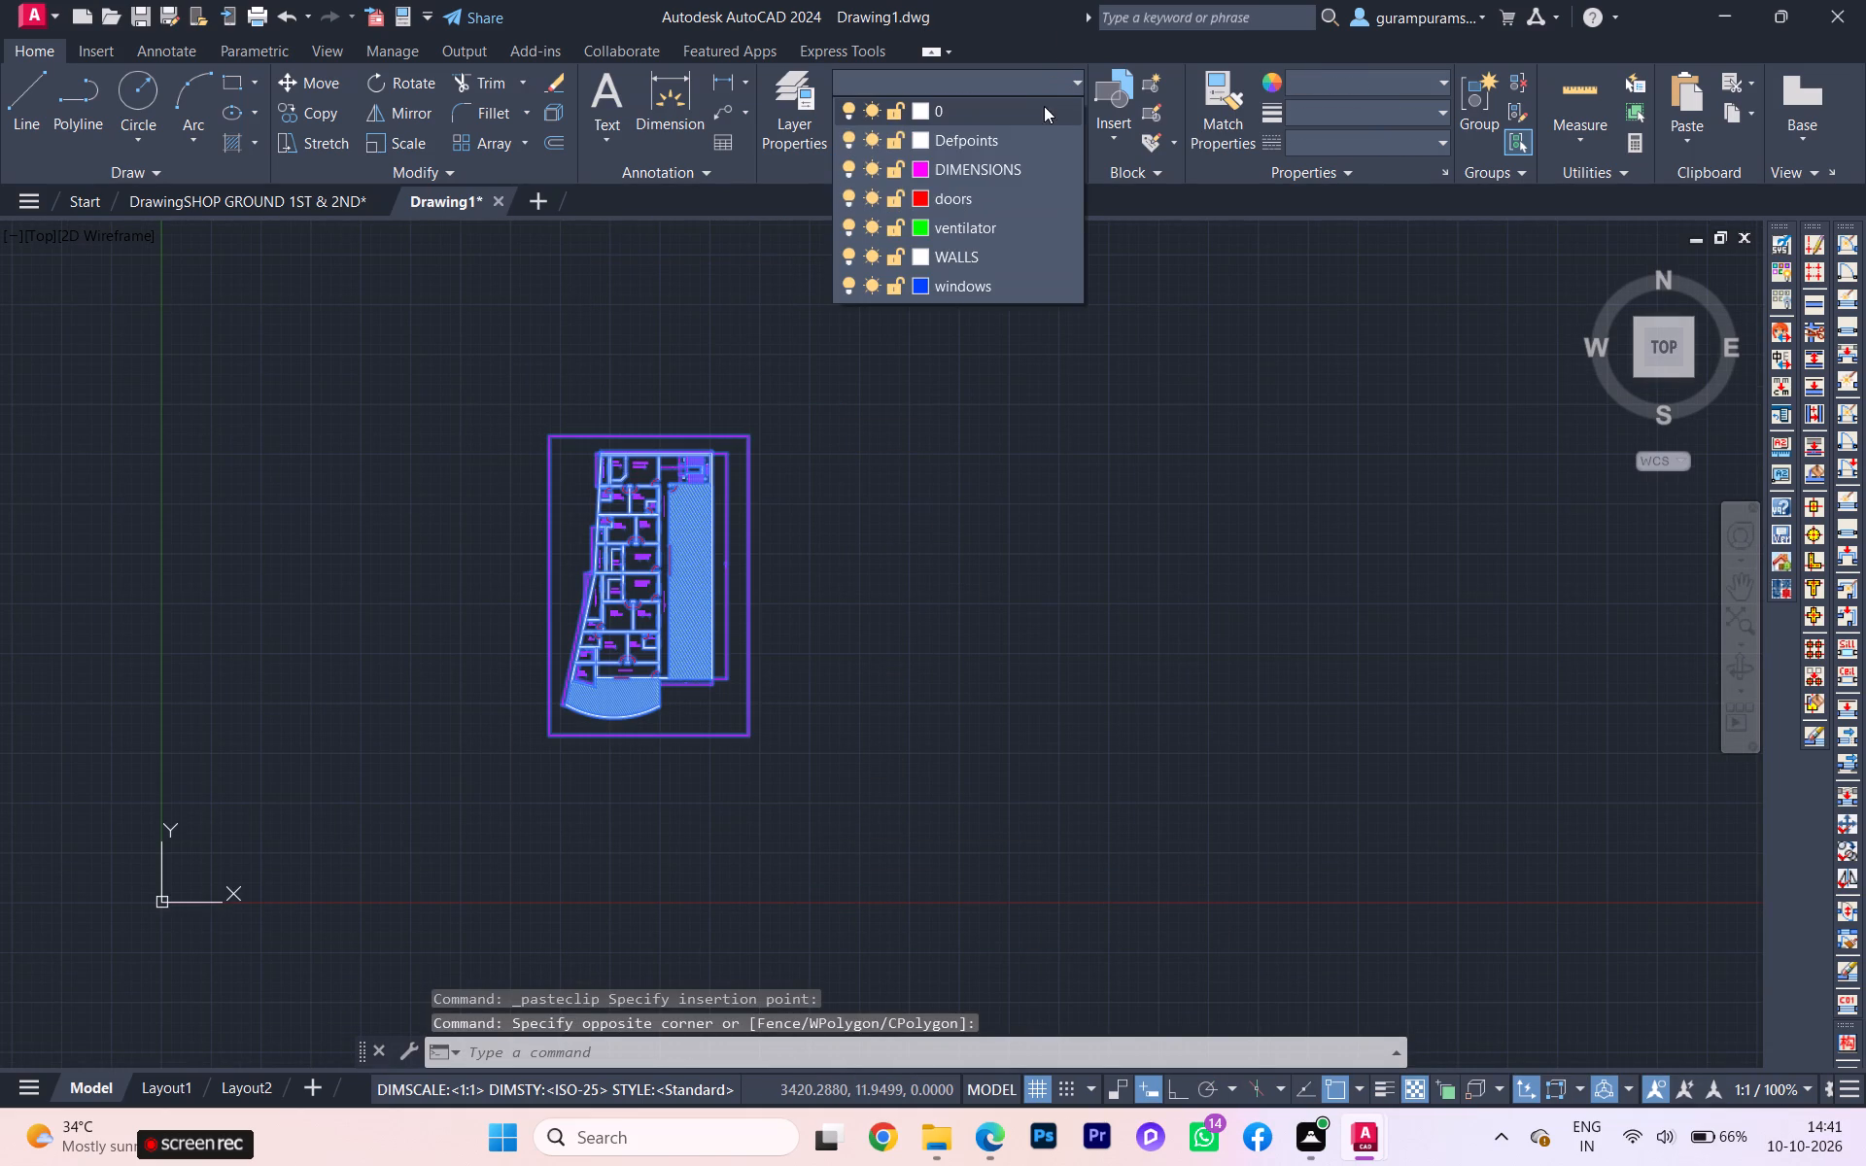
left_click(929, 167)
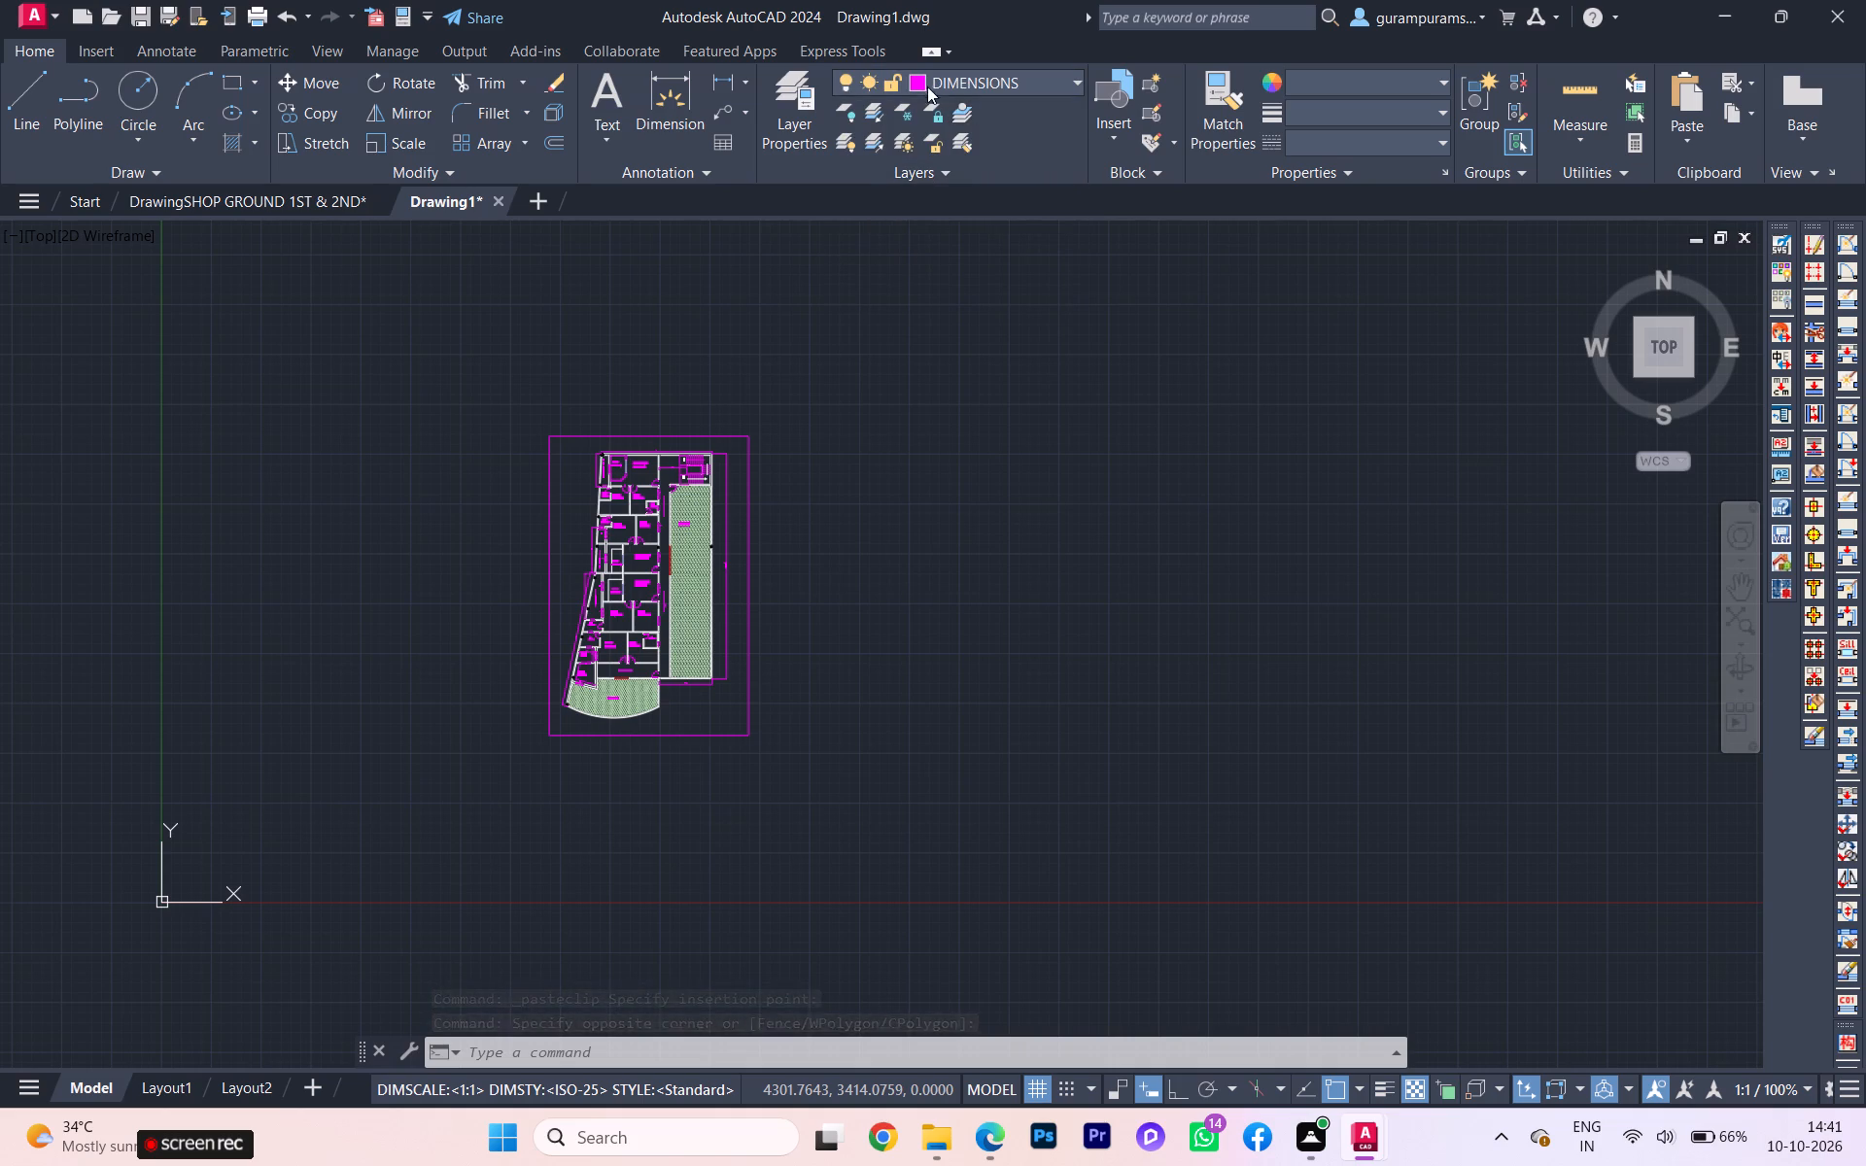
Set the DIMENSIONS layer's colour to white.
left_click(924, 81)
left_click(927, 167)
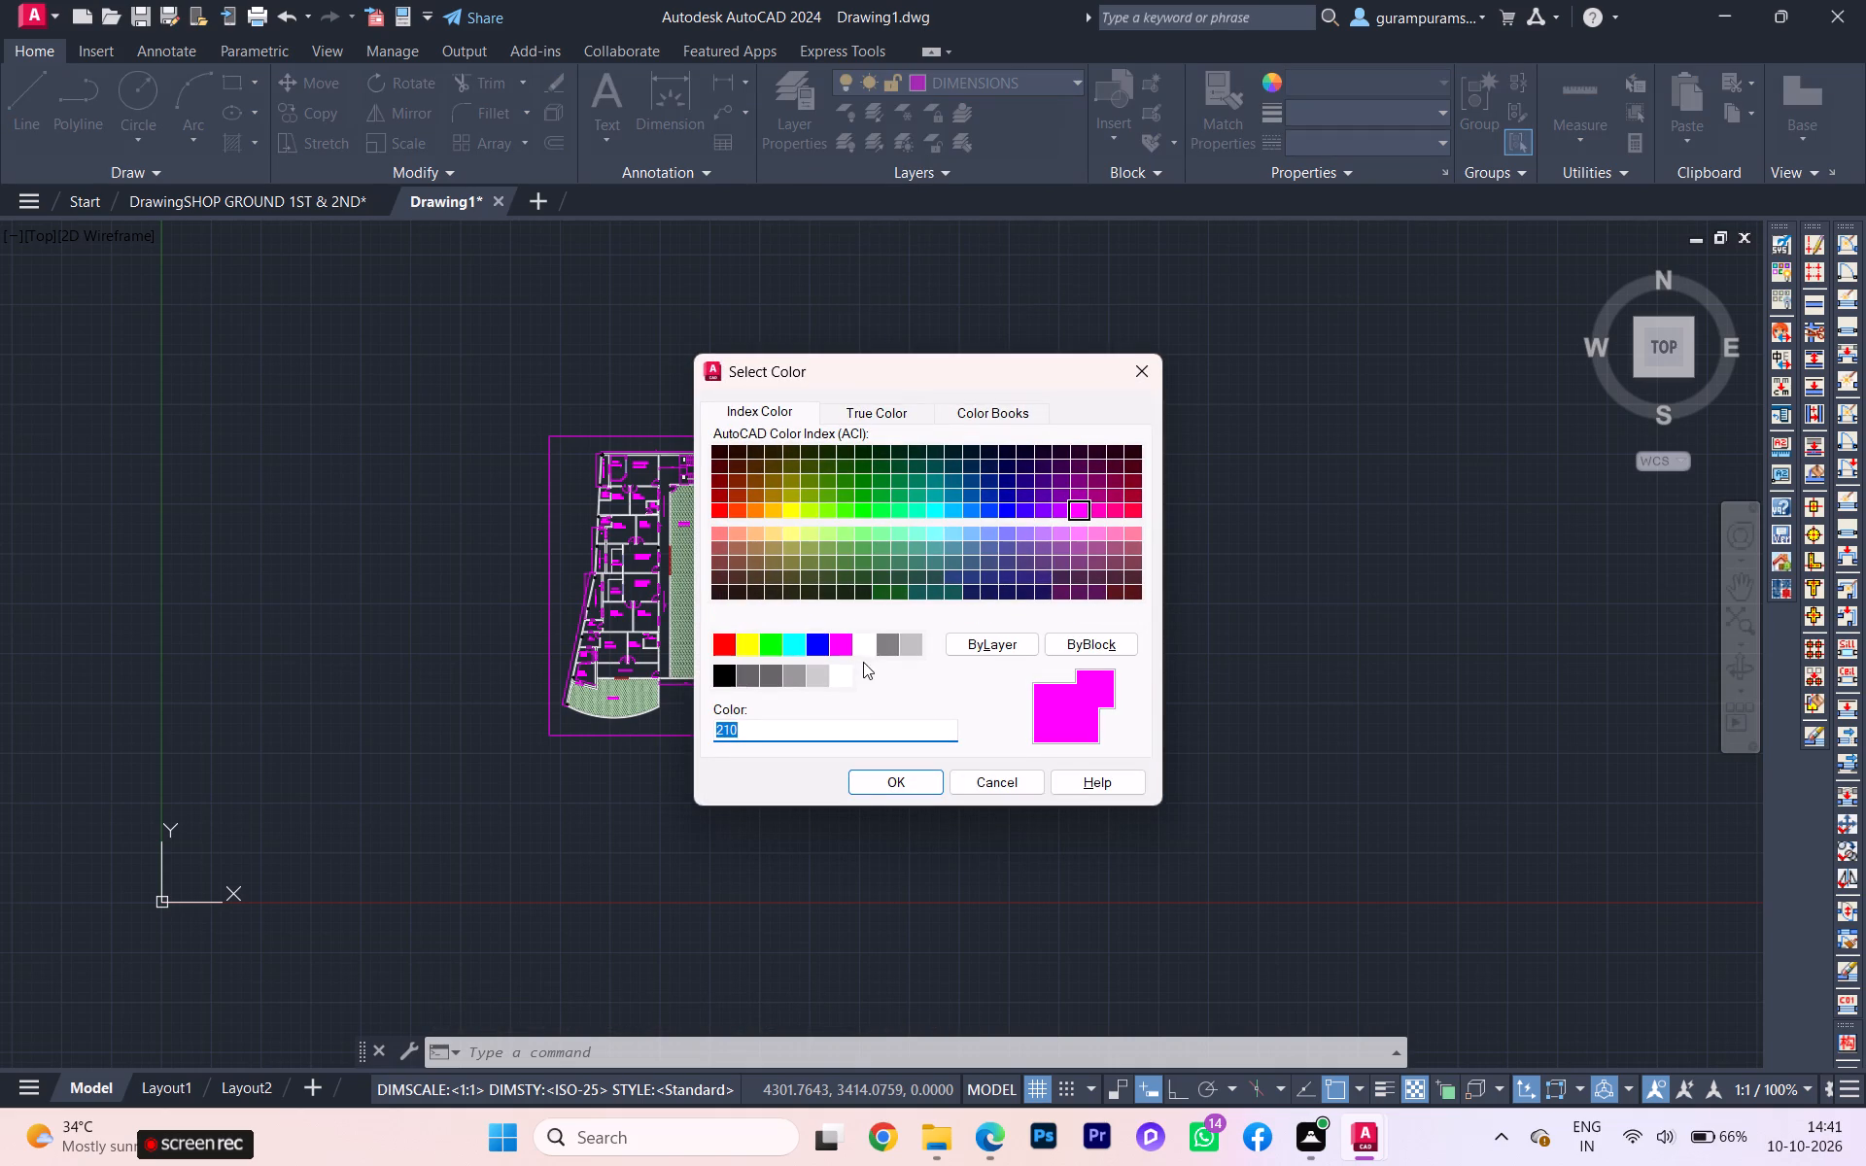
left_click(869, 637)
left_click(863, 782)
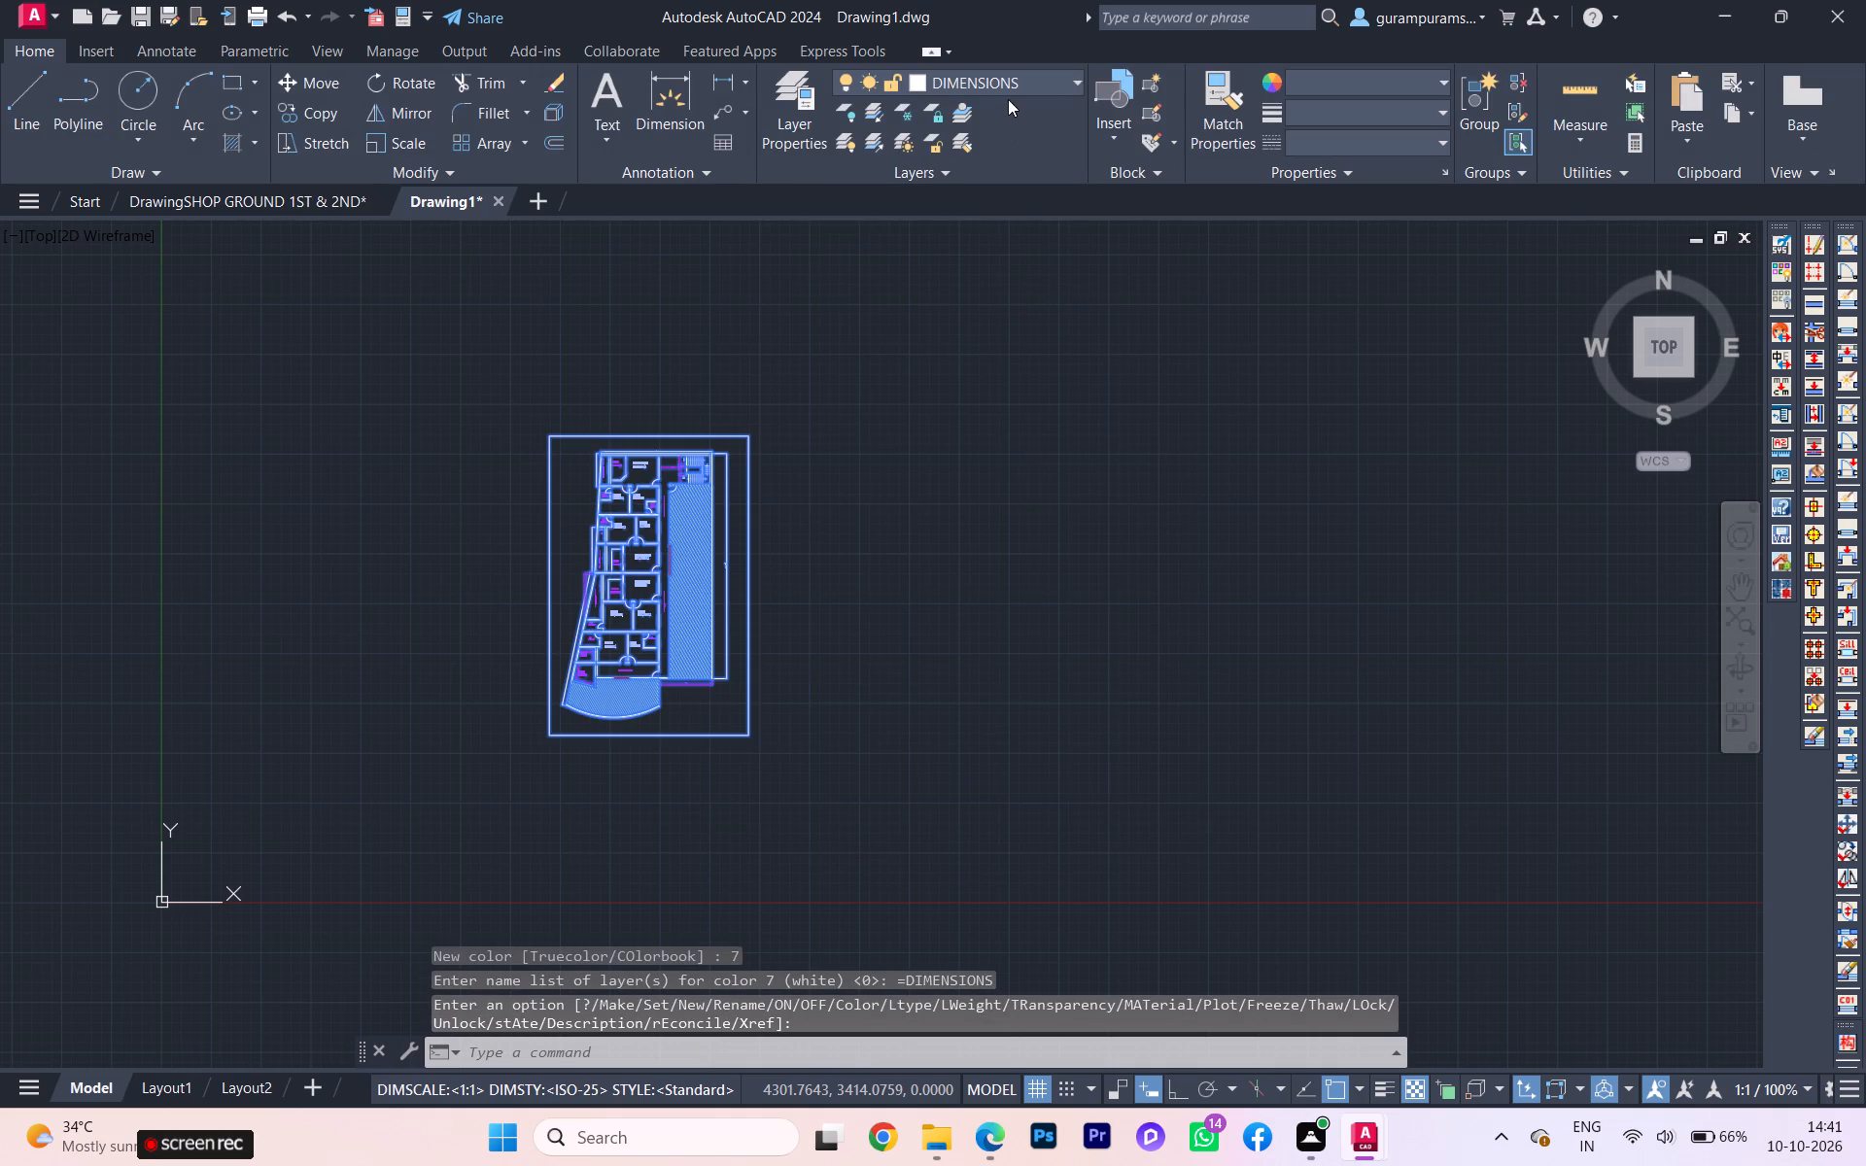
Set the doors layer's colour to index colour 255.
left_click(1007, 89)
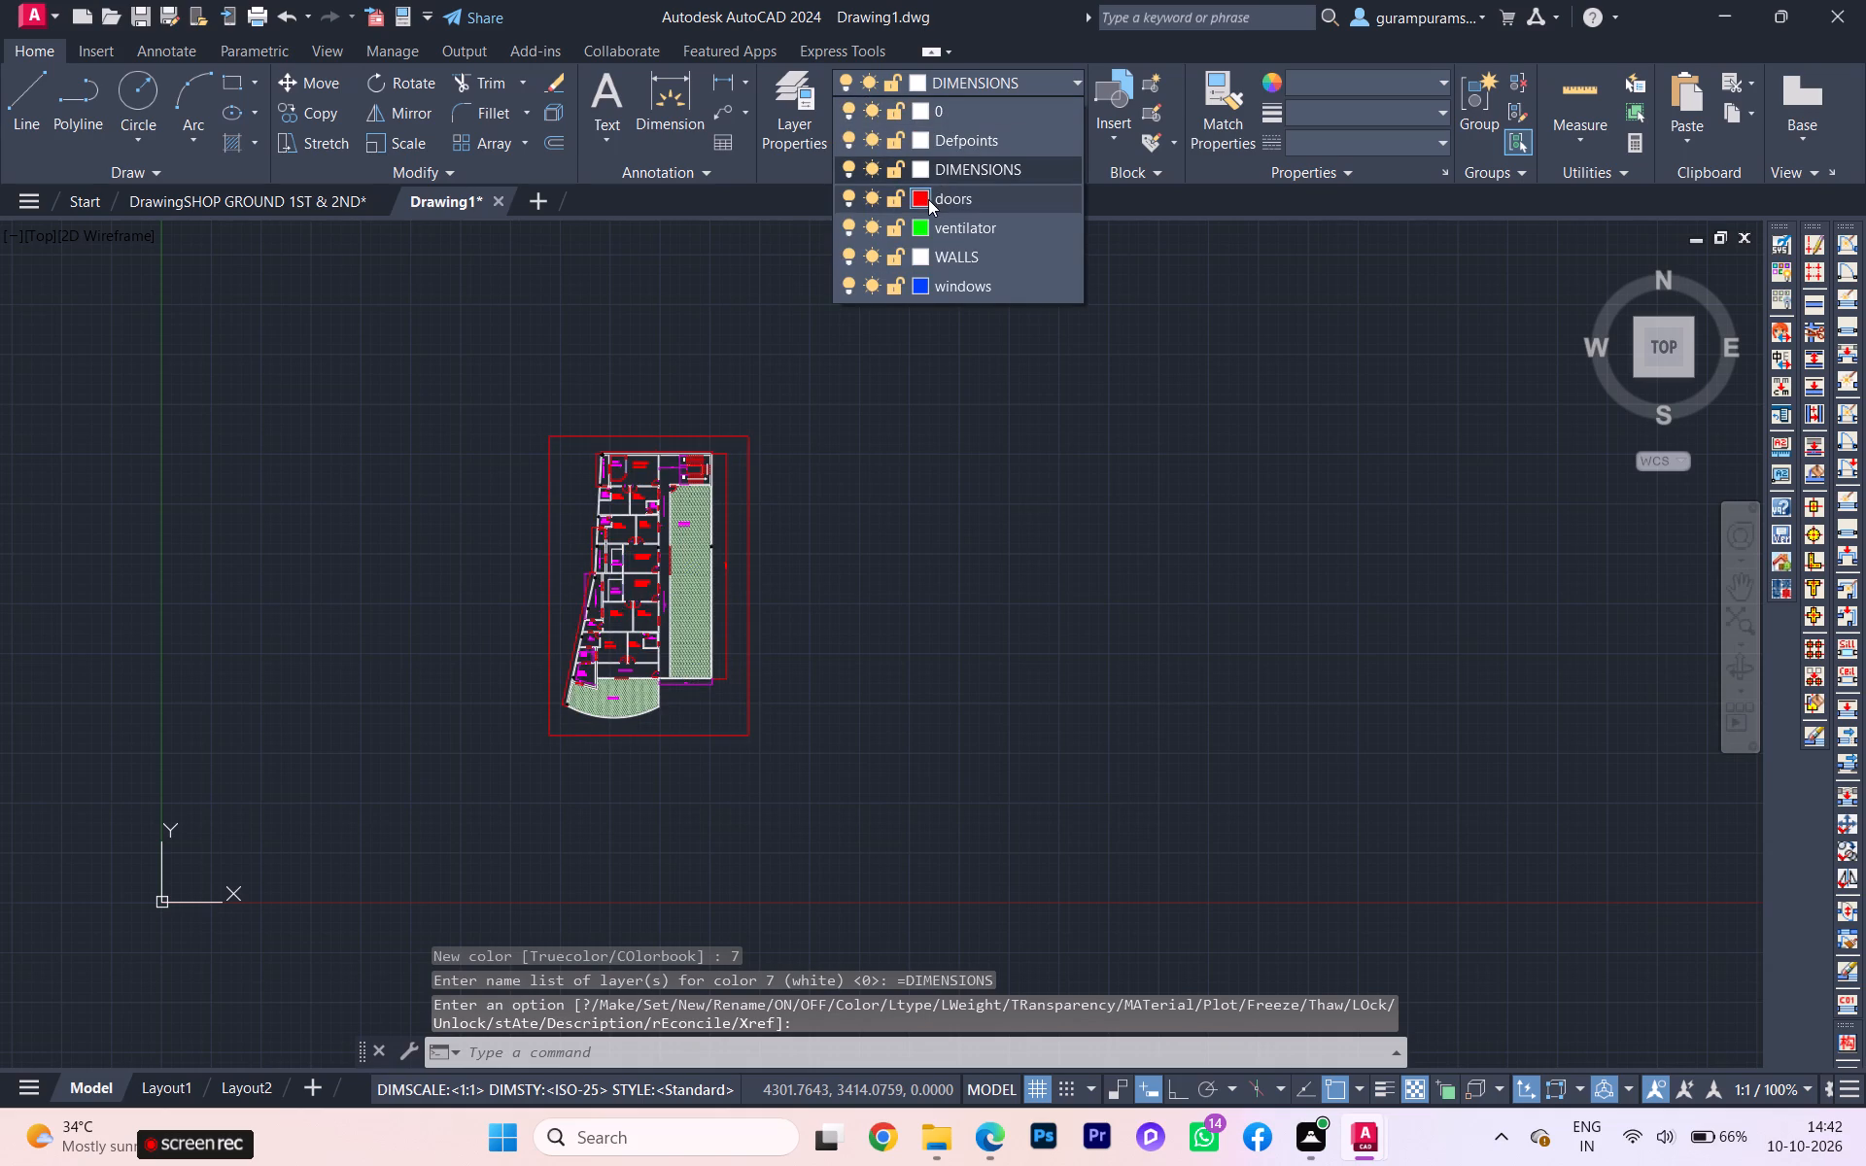
left_click(928, 199)
left_click(844, 671)
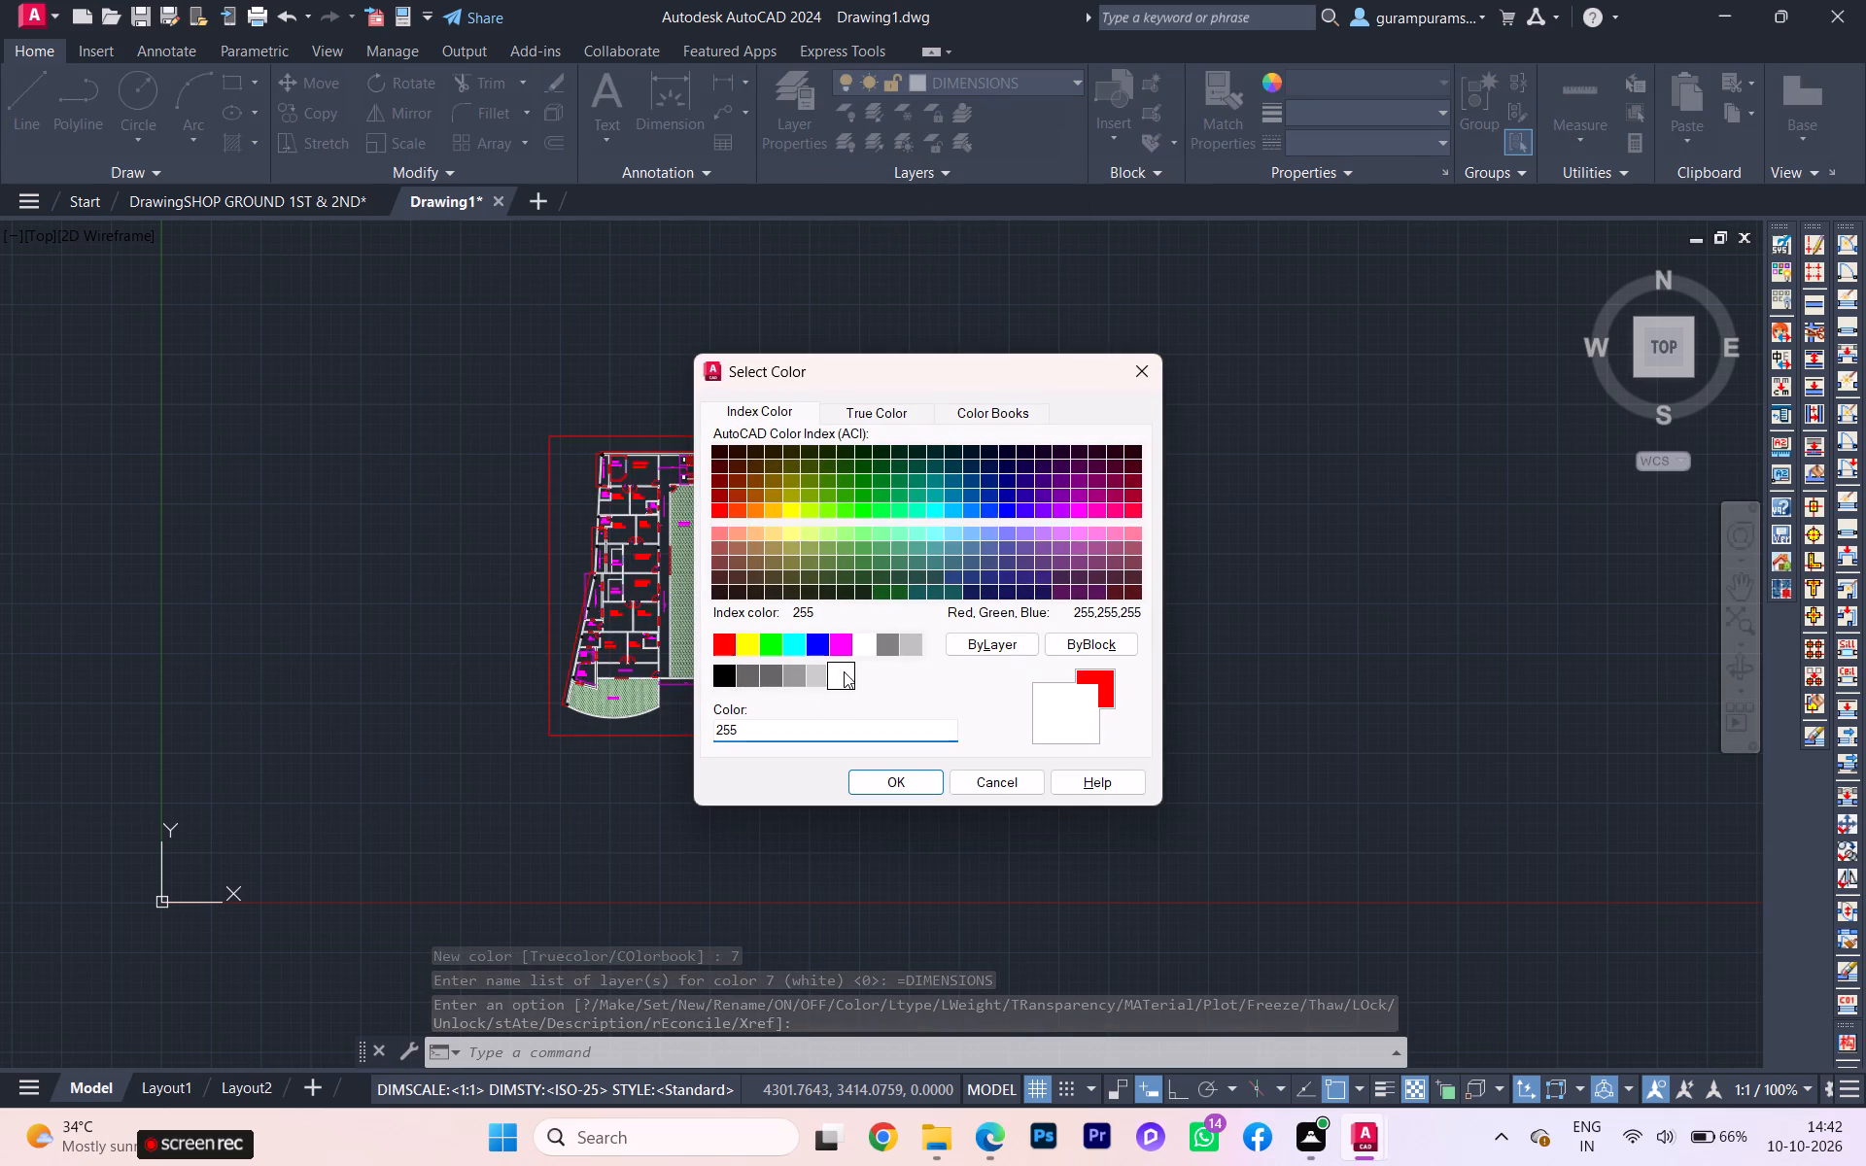
left_click(887, 782)
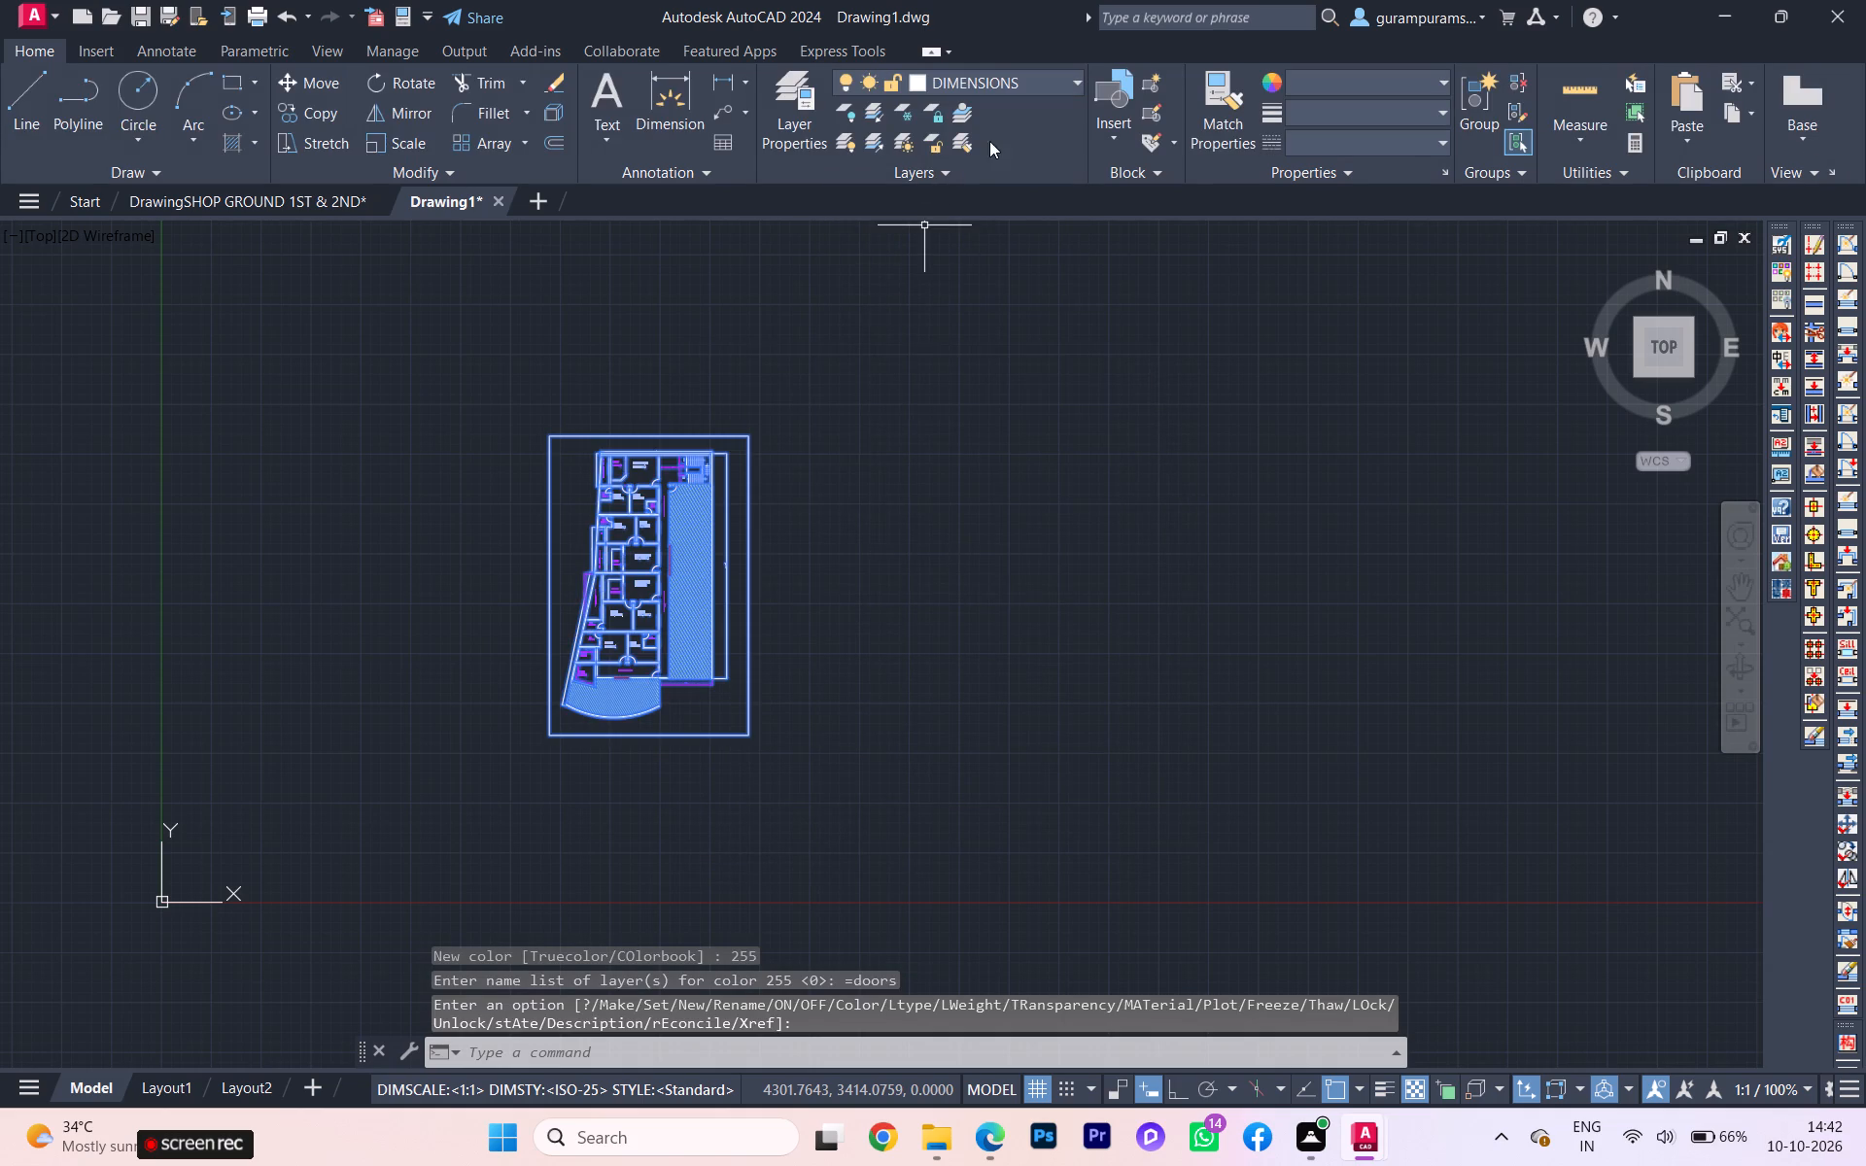
Set the colours of the ventilator and windows layers to white, and clear the selection.
left_click(1022, 85)
left_click(926, 229)
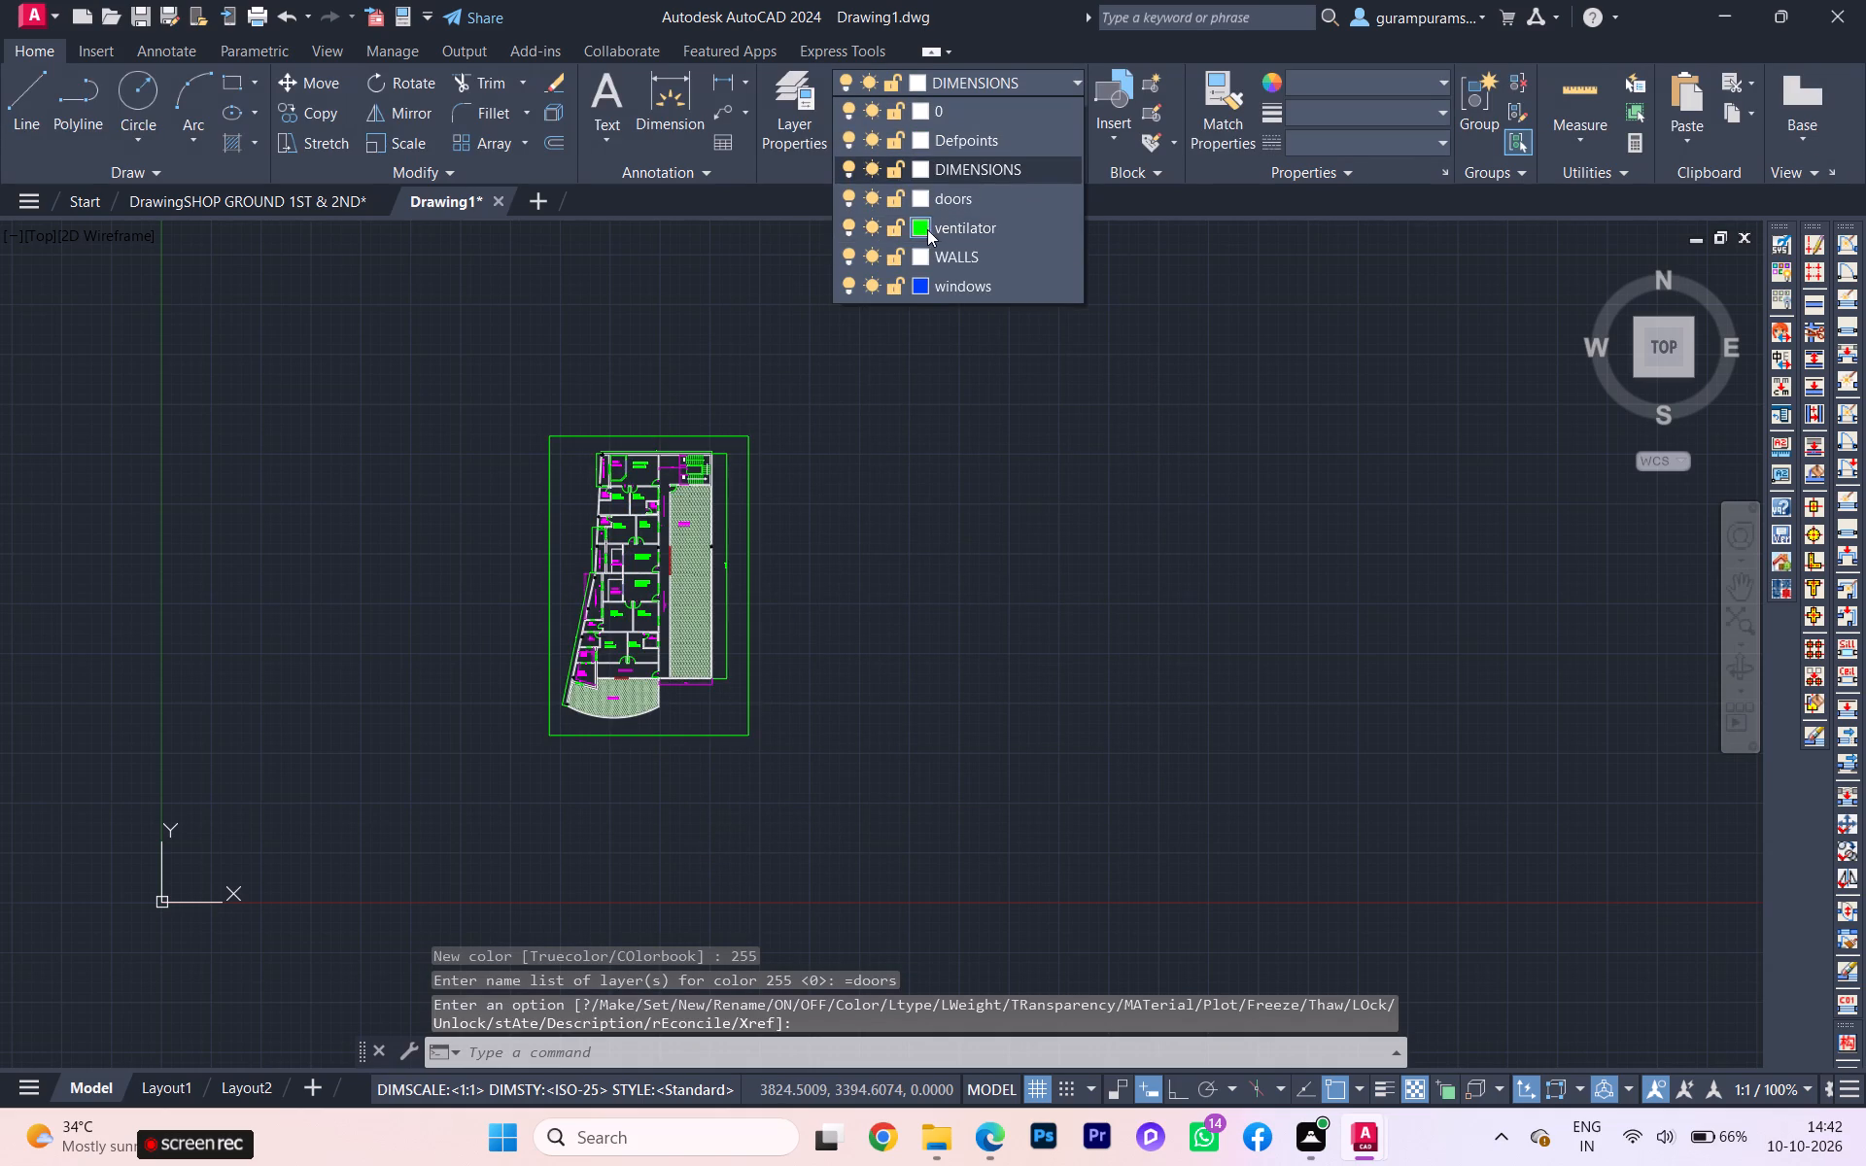
left_click(864, 641)
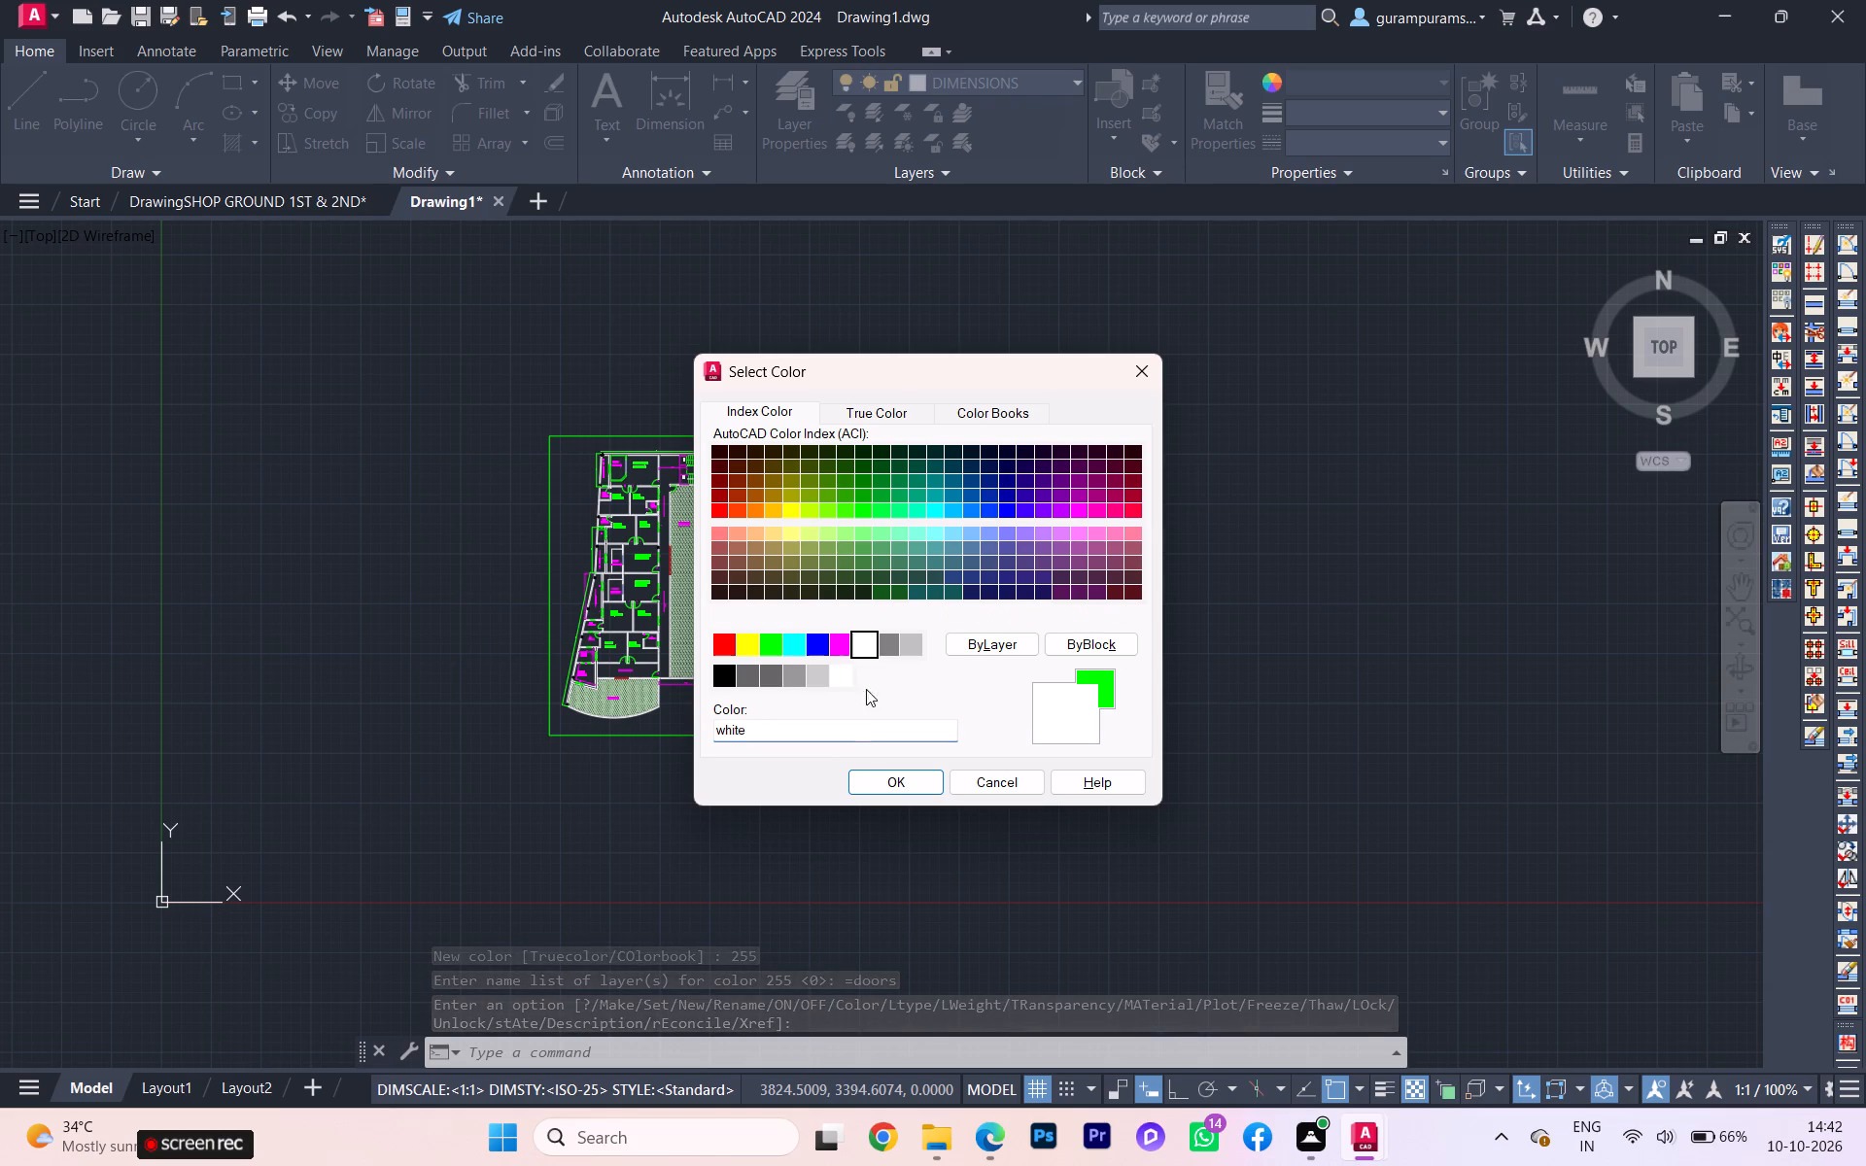
left_click(864, 775)
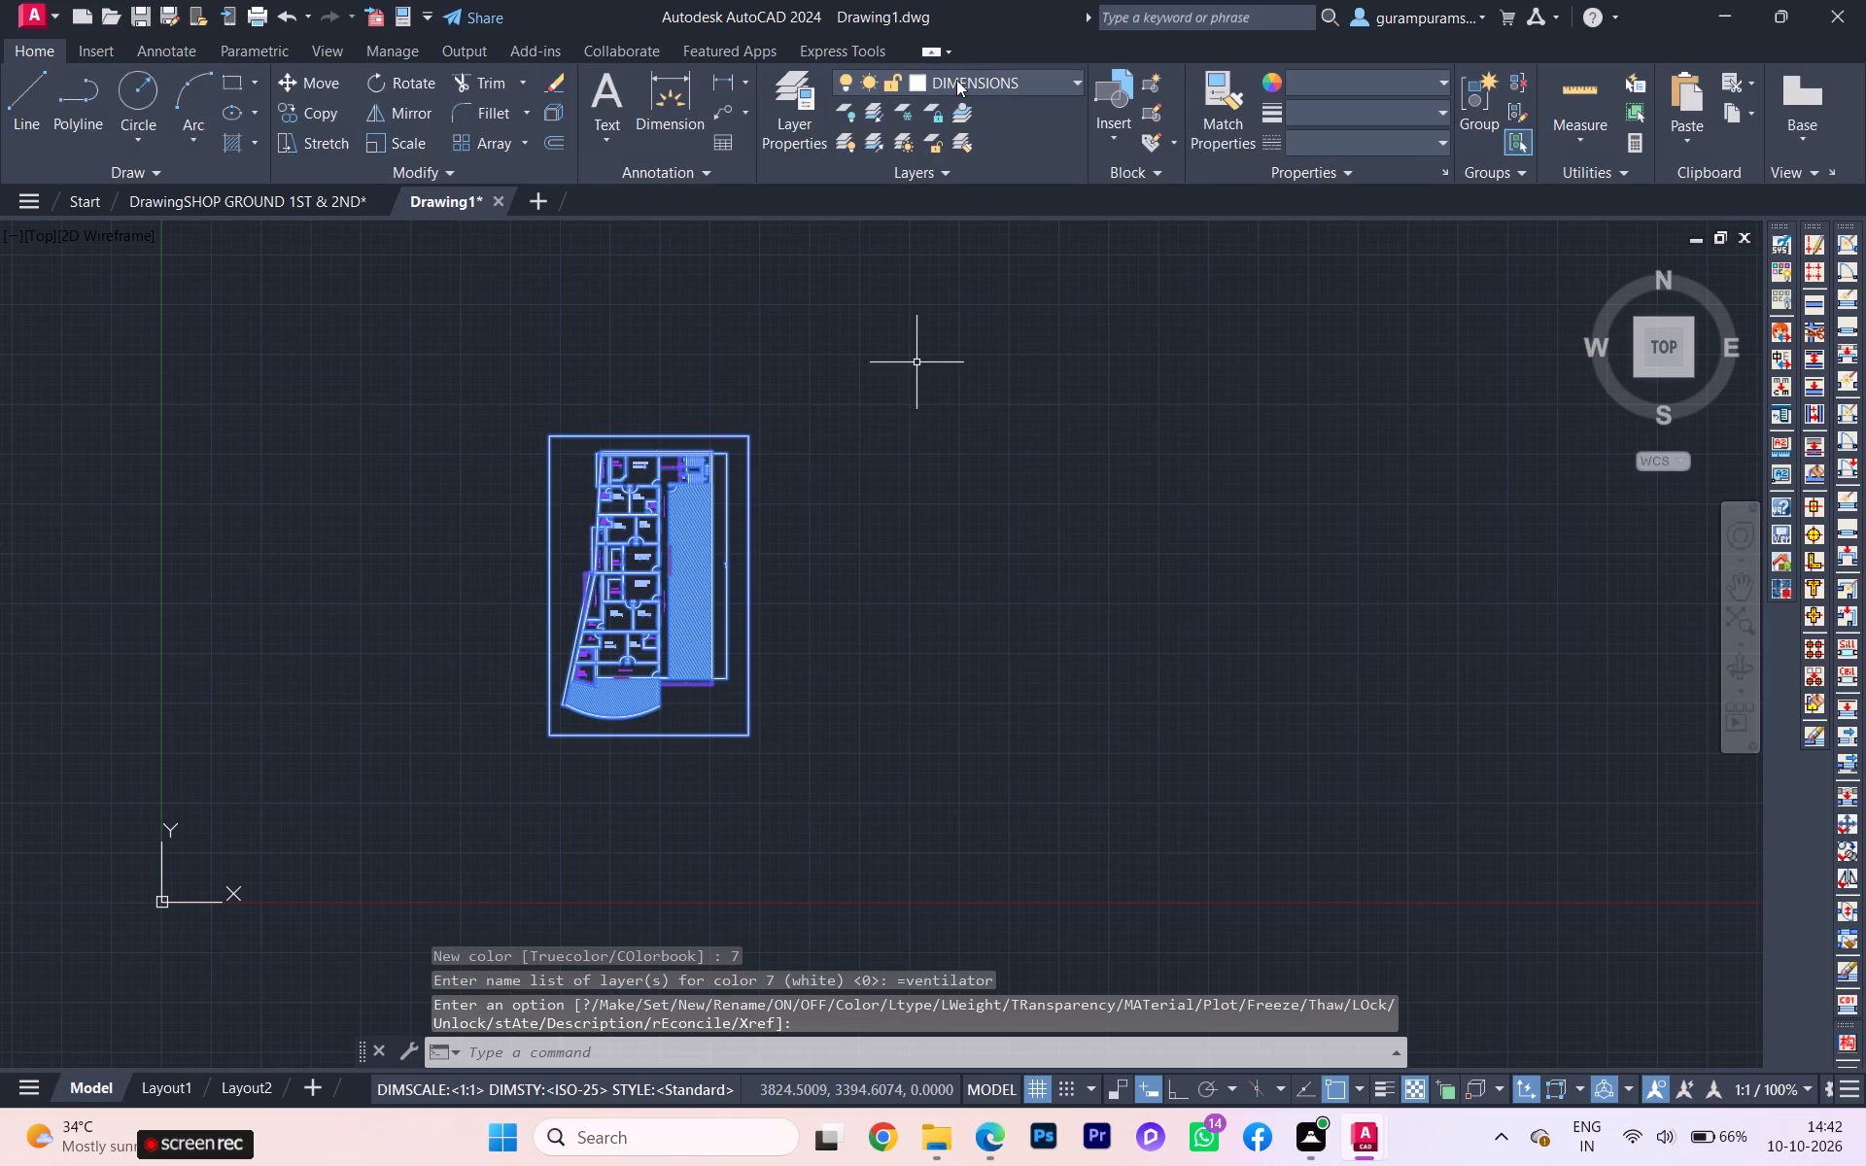
left_click(956, 80)
left_click(922, 282)
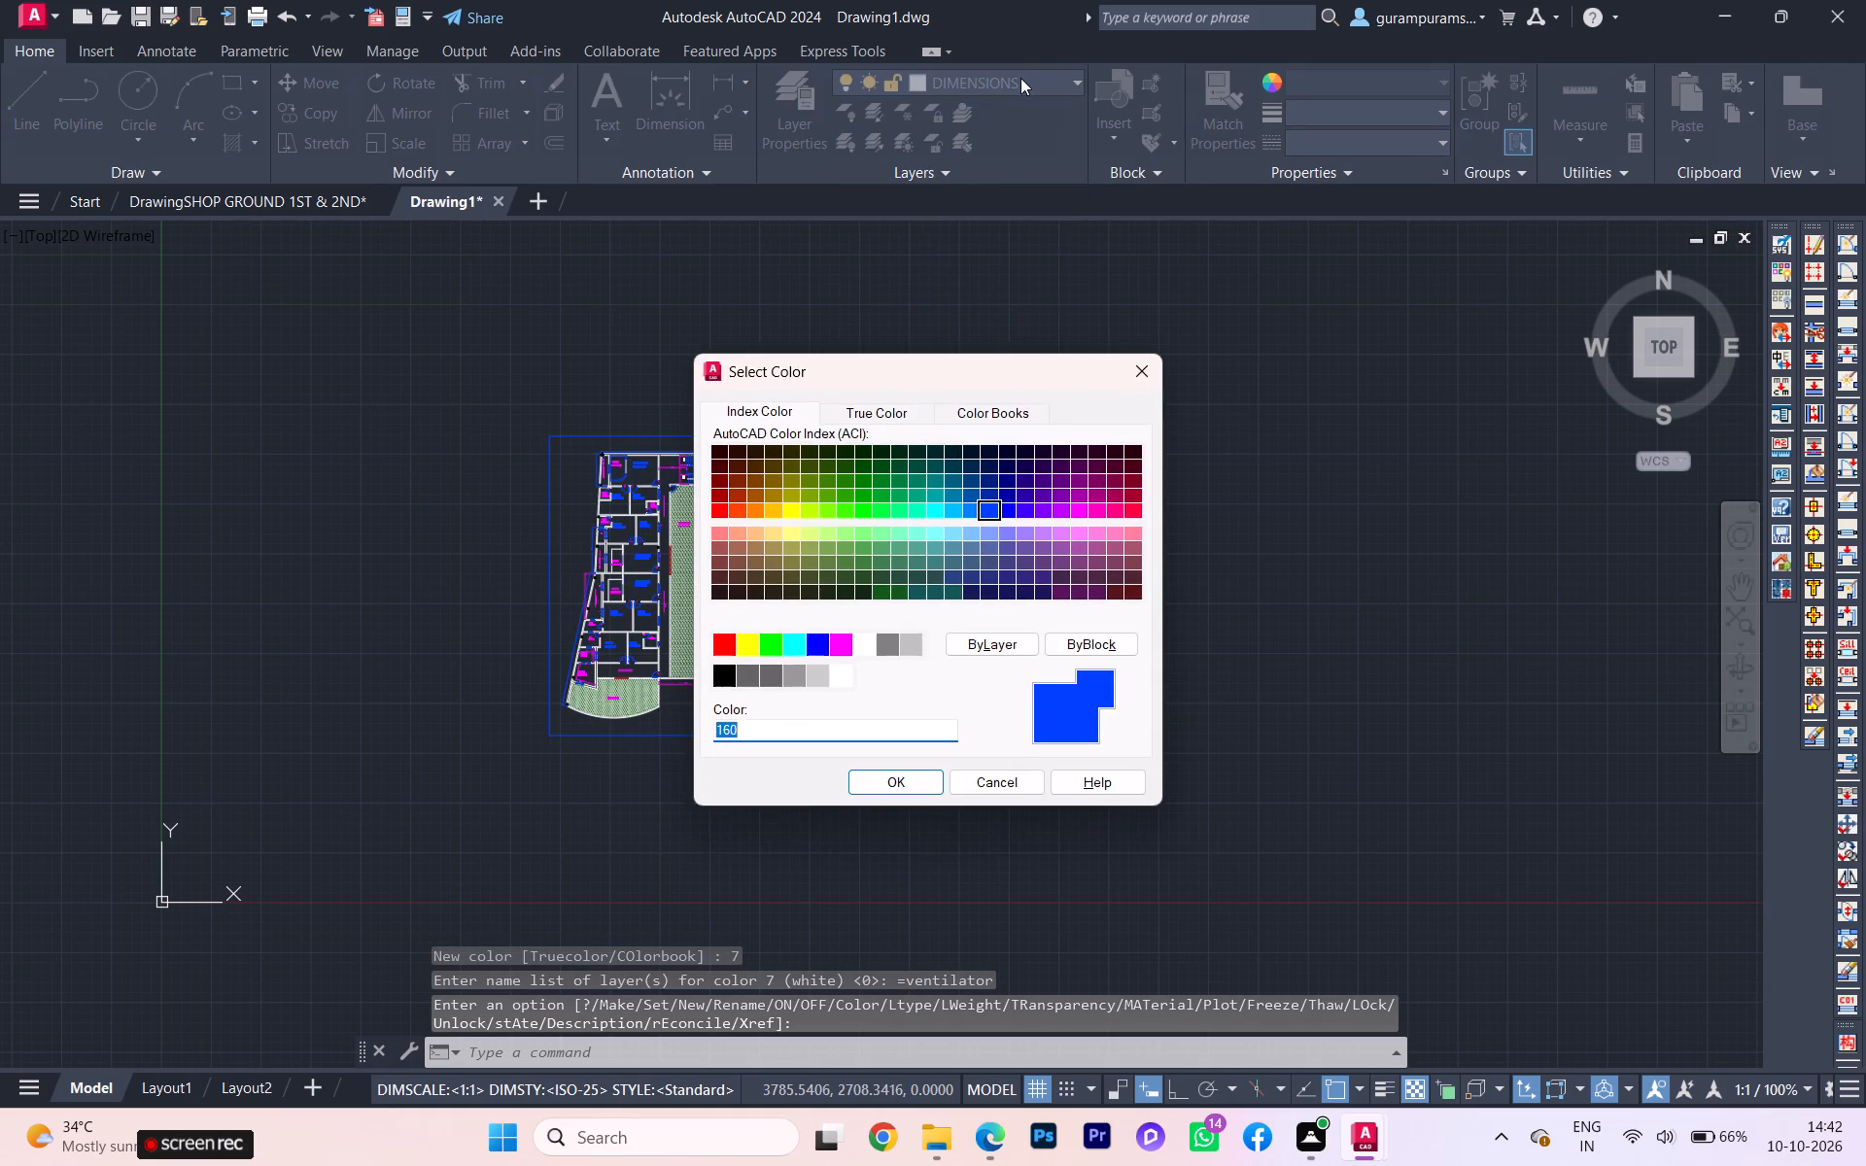
left_click(876, 640)
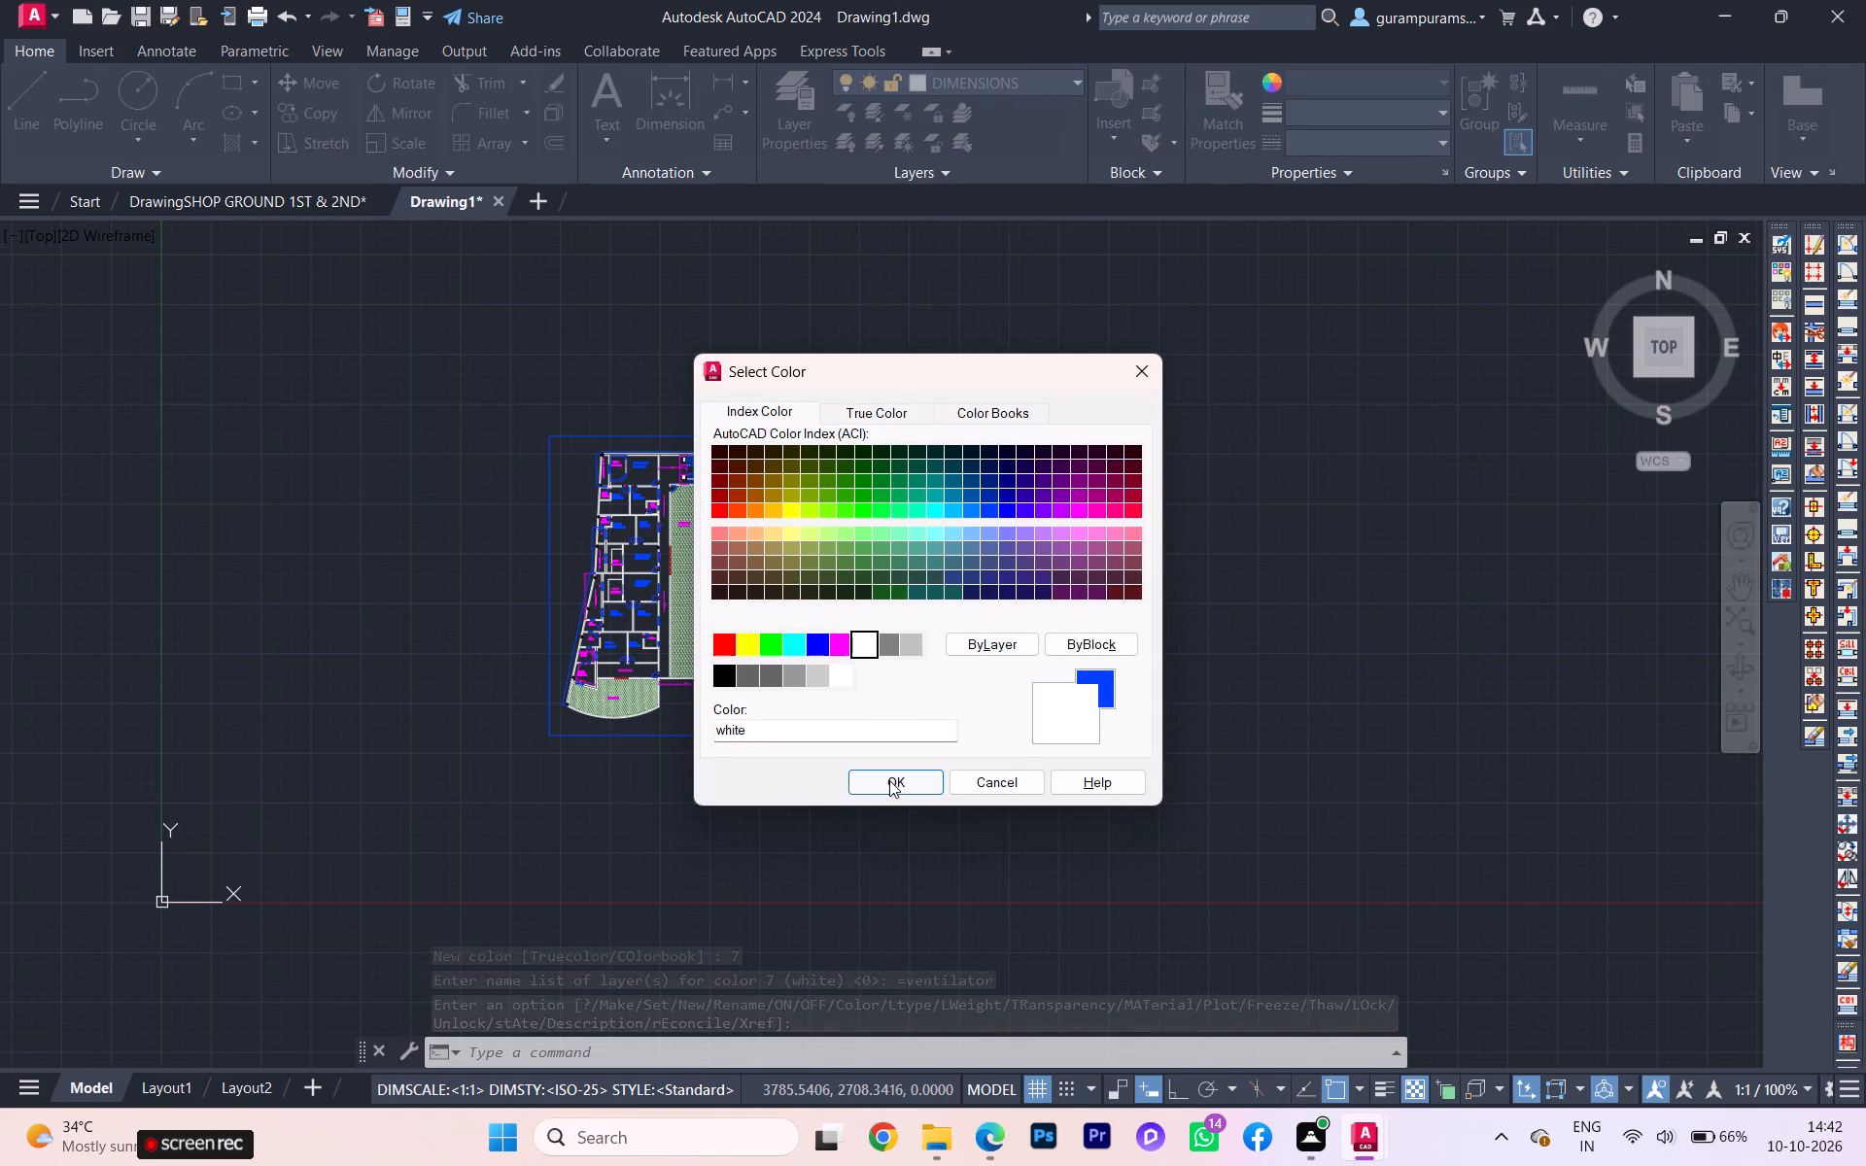
left_click(889, 780)
key("Escape")
Inspect the recoloured plan and review the colour of each layer in the Layer Properties Manager.
scroll(708, 560, "up", 2)
scroll(708, 560, "down", 1)
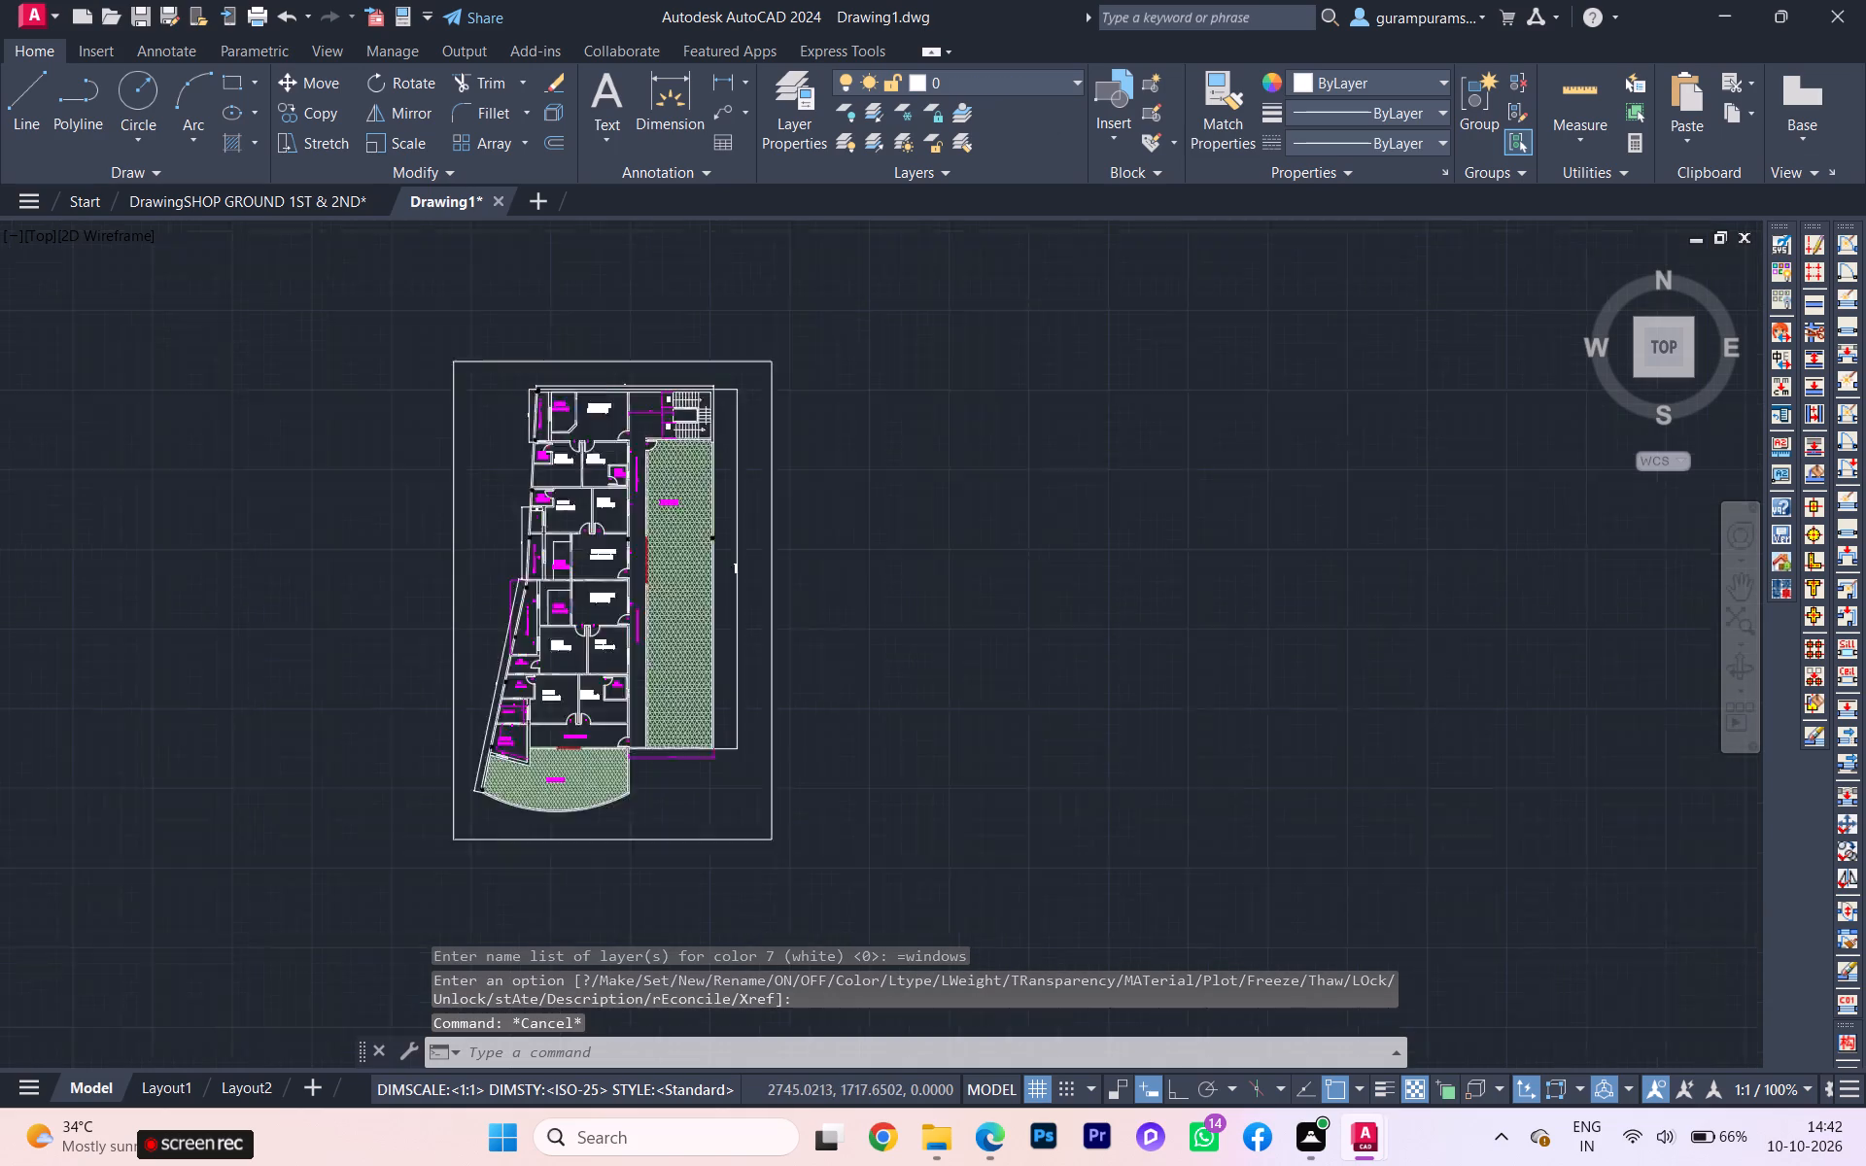
scroll(708, 560, "down", 1)
scroll(704, 566, "up", 3)
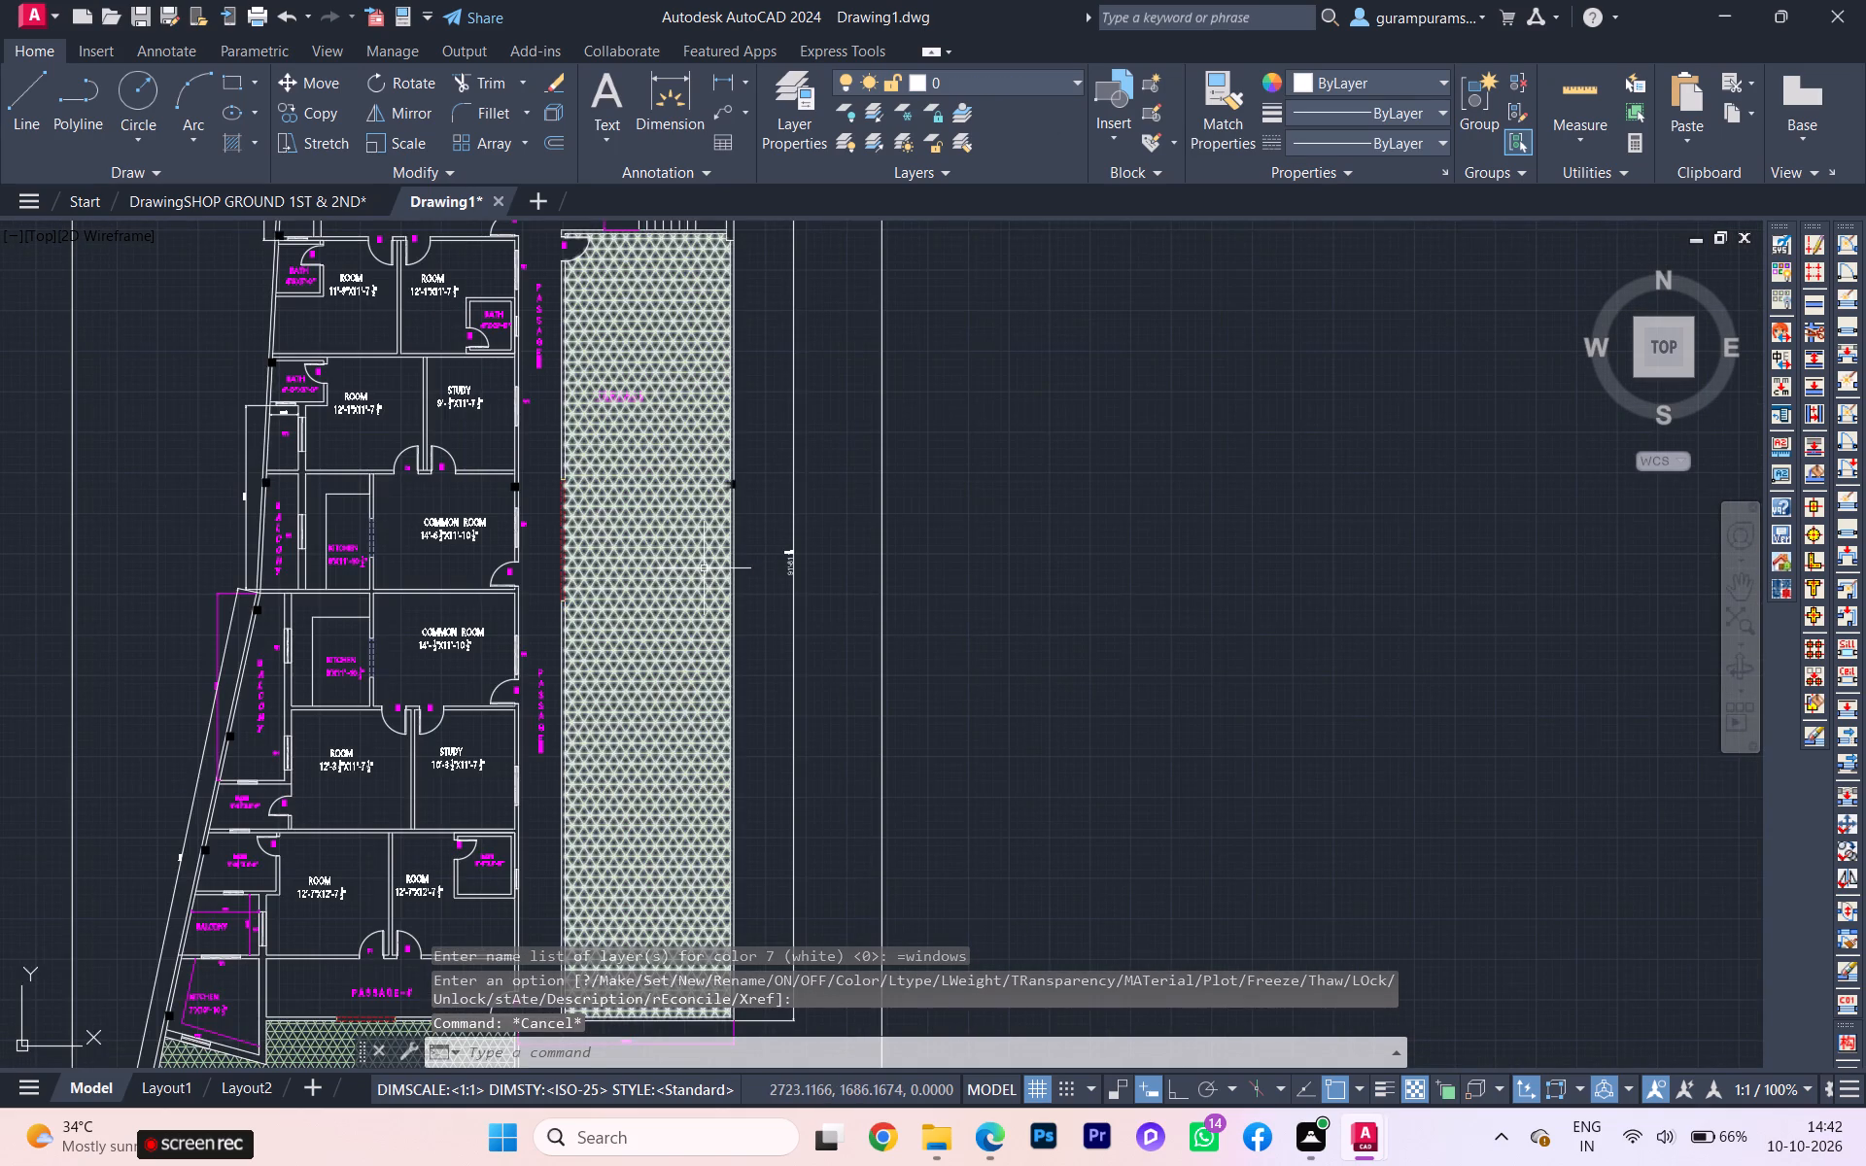
scroll(705, 572, "down", 2)
left_click(318, 290)
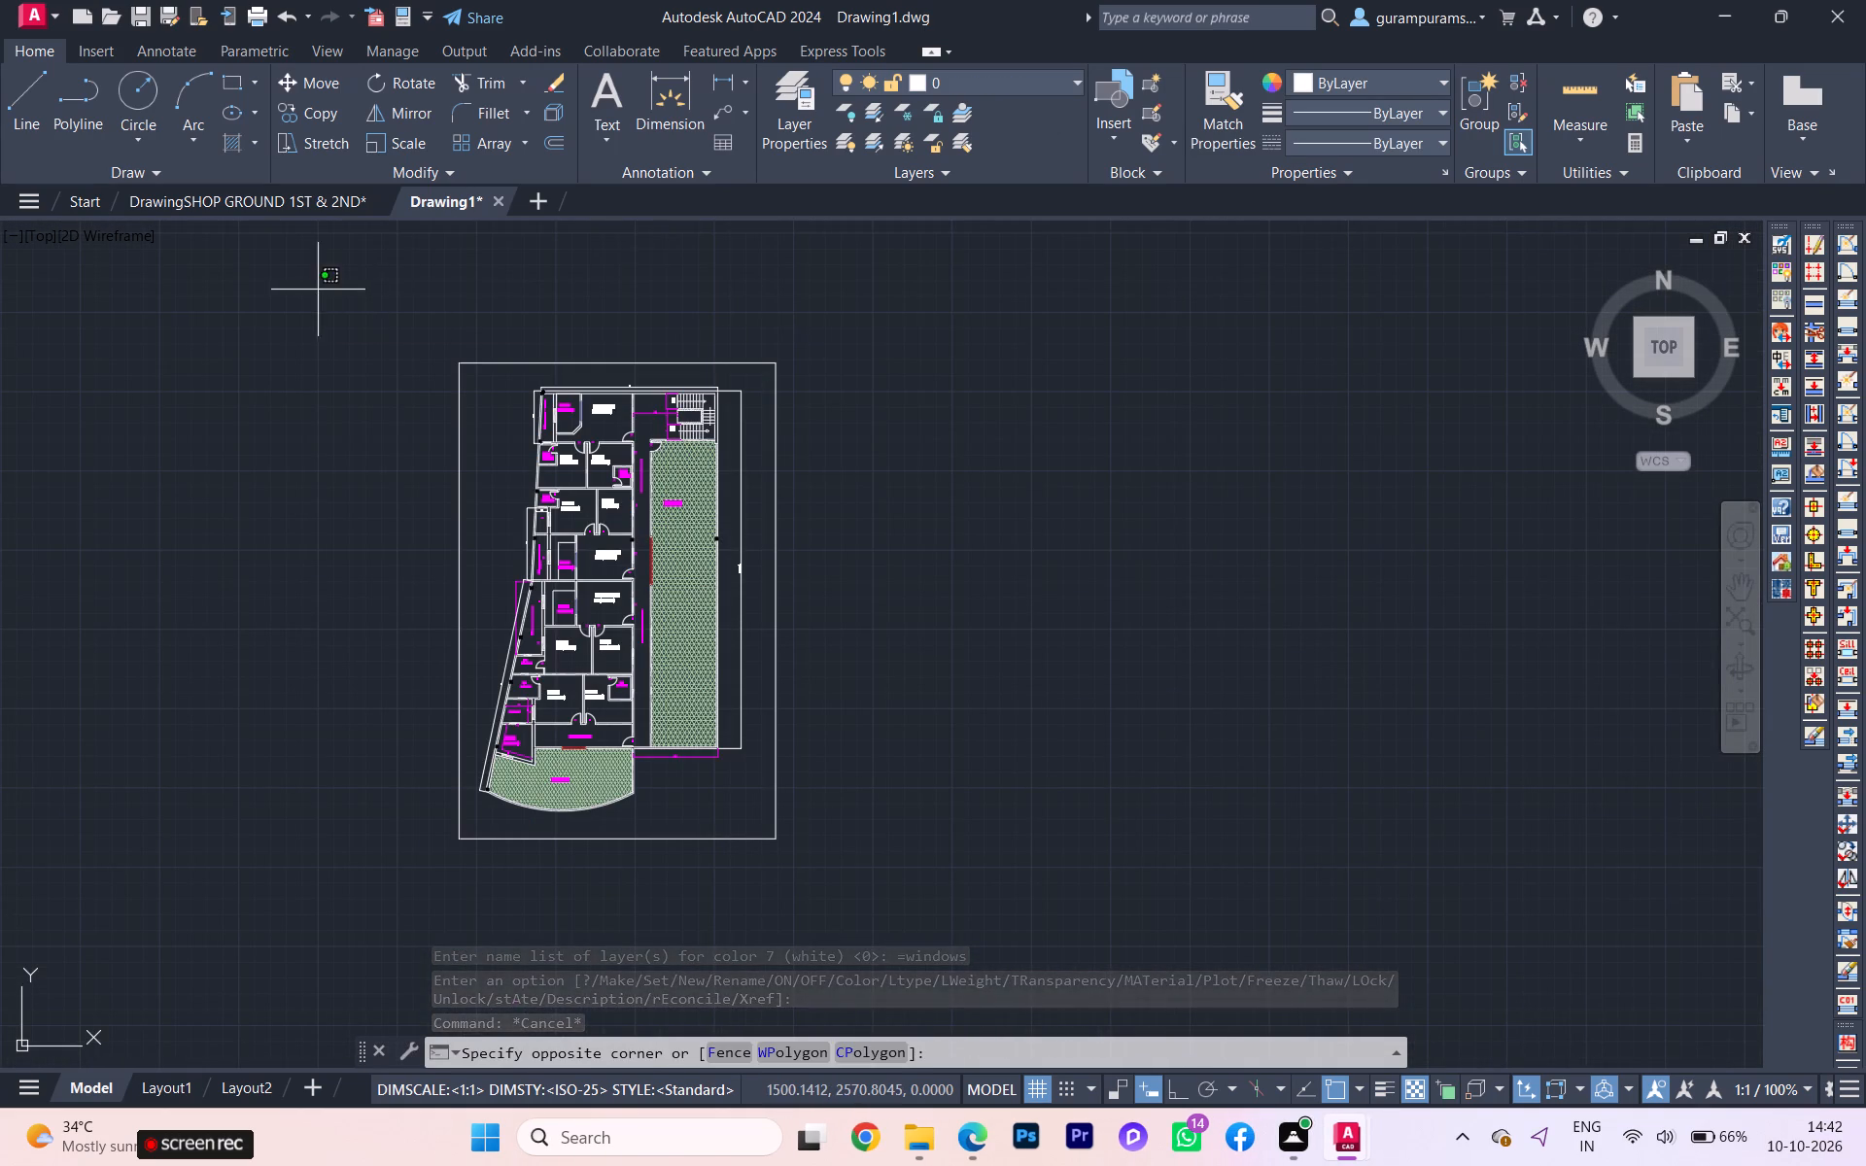
key("Escape")
left_click(451, 328)
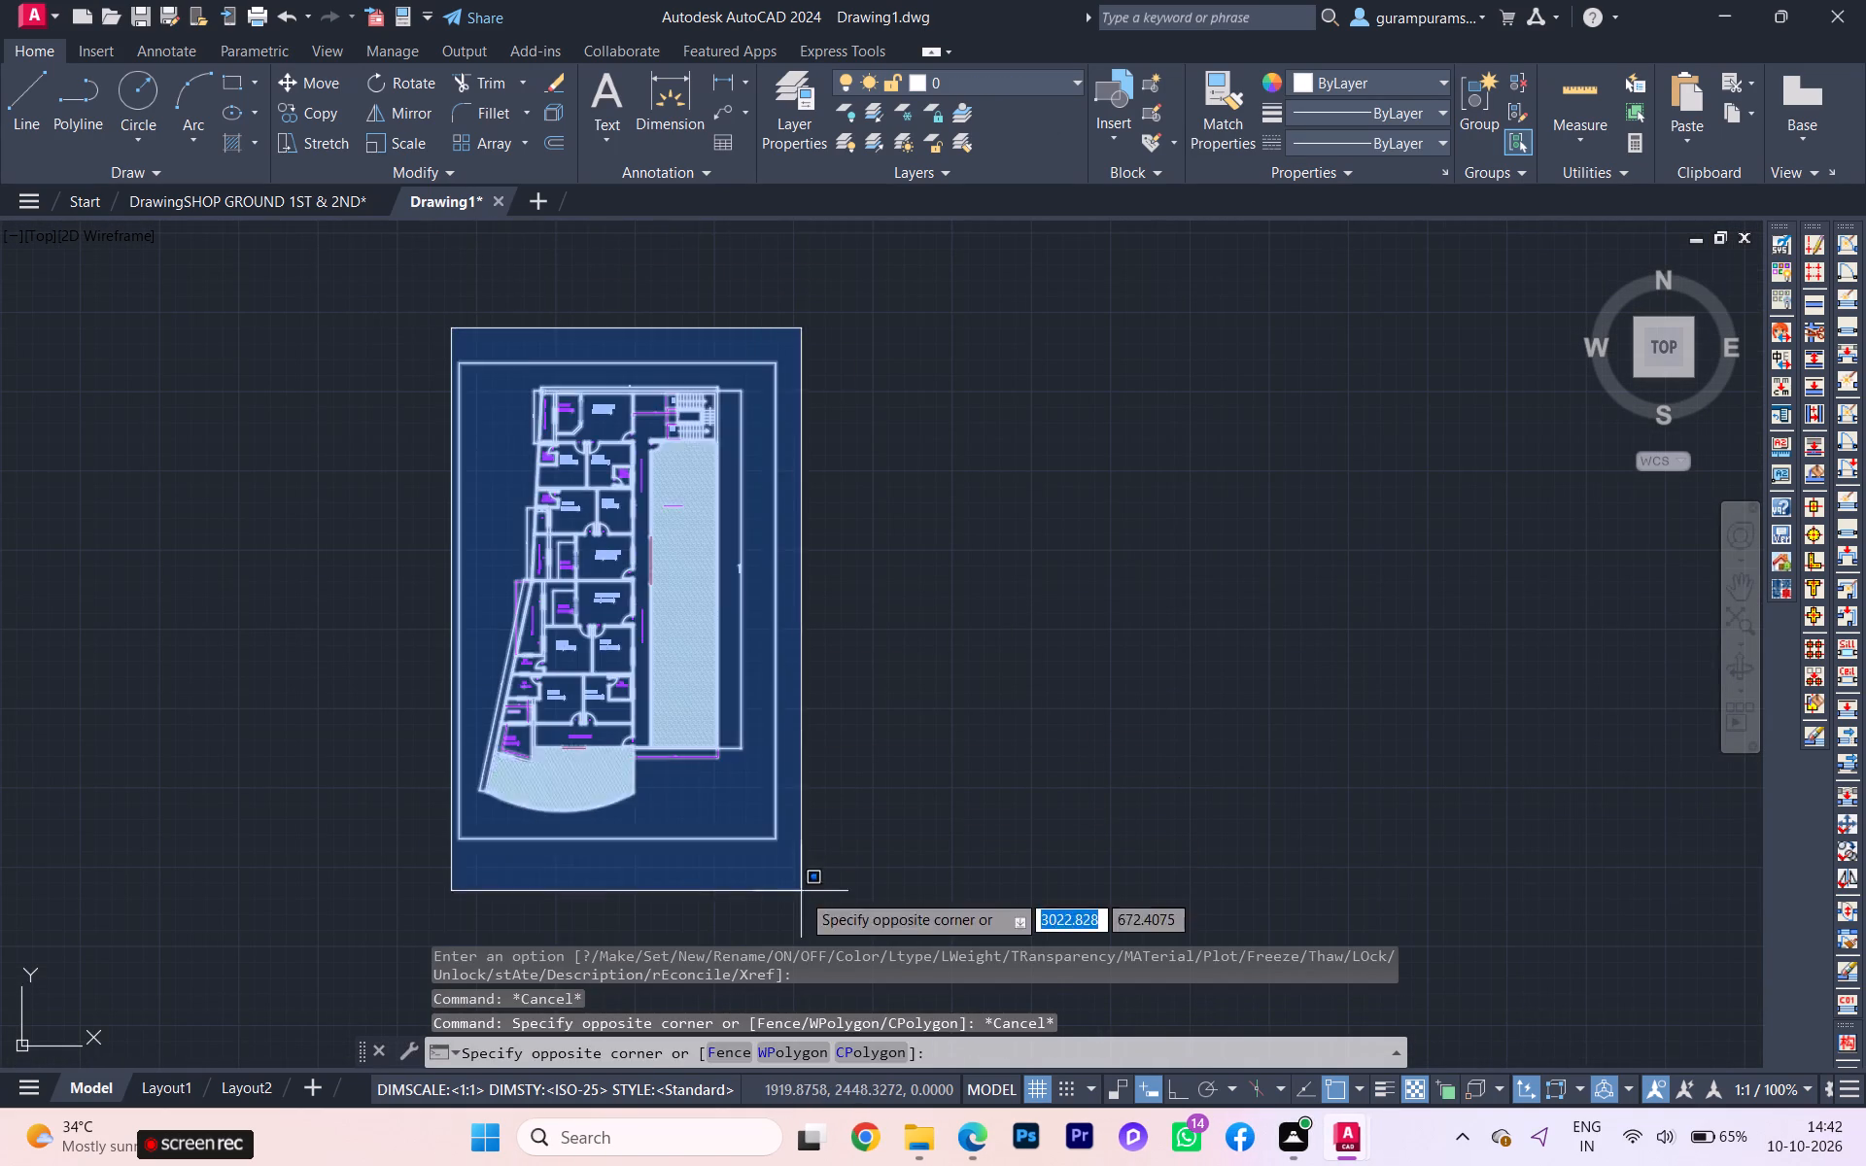
left_click(801, 892)
left_click(1012, 76)
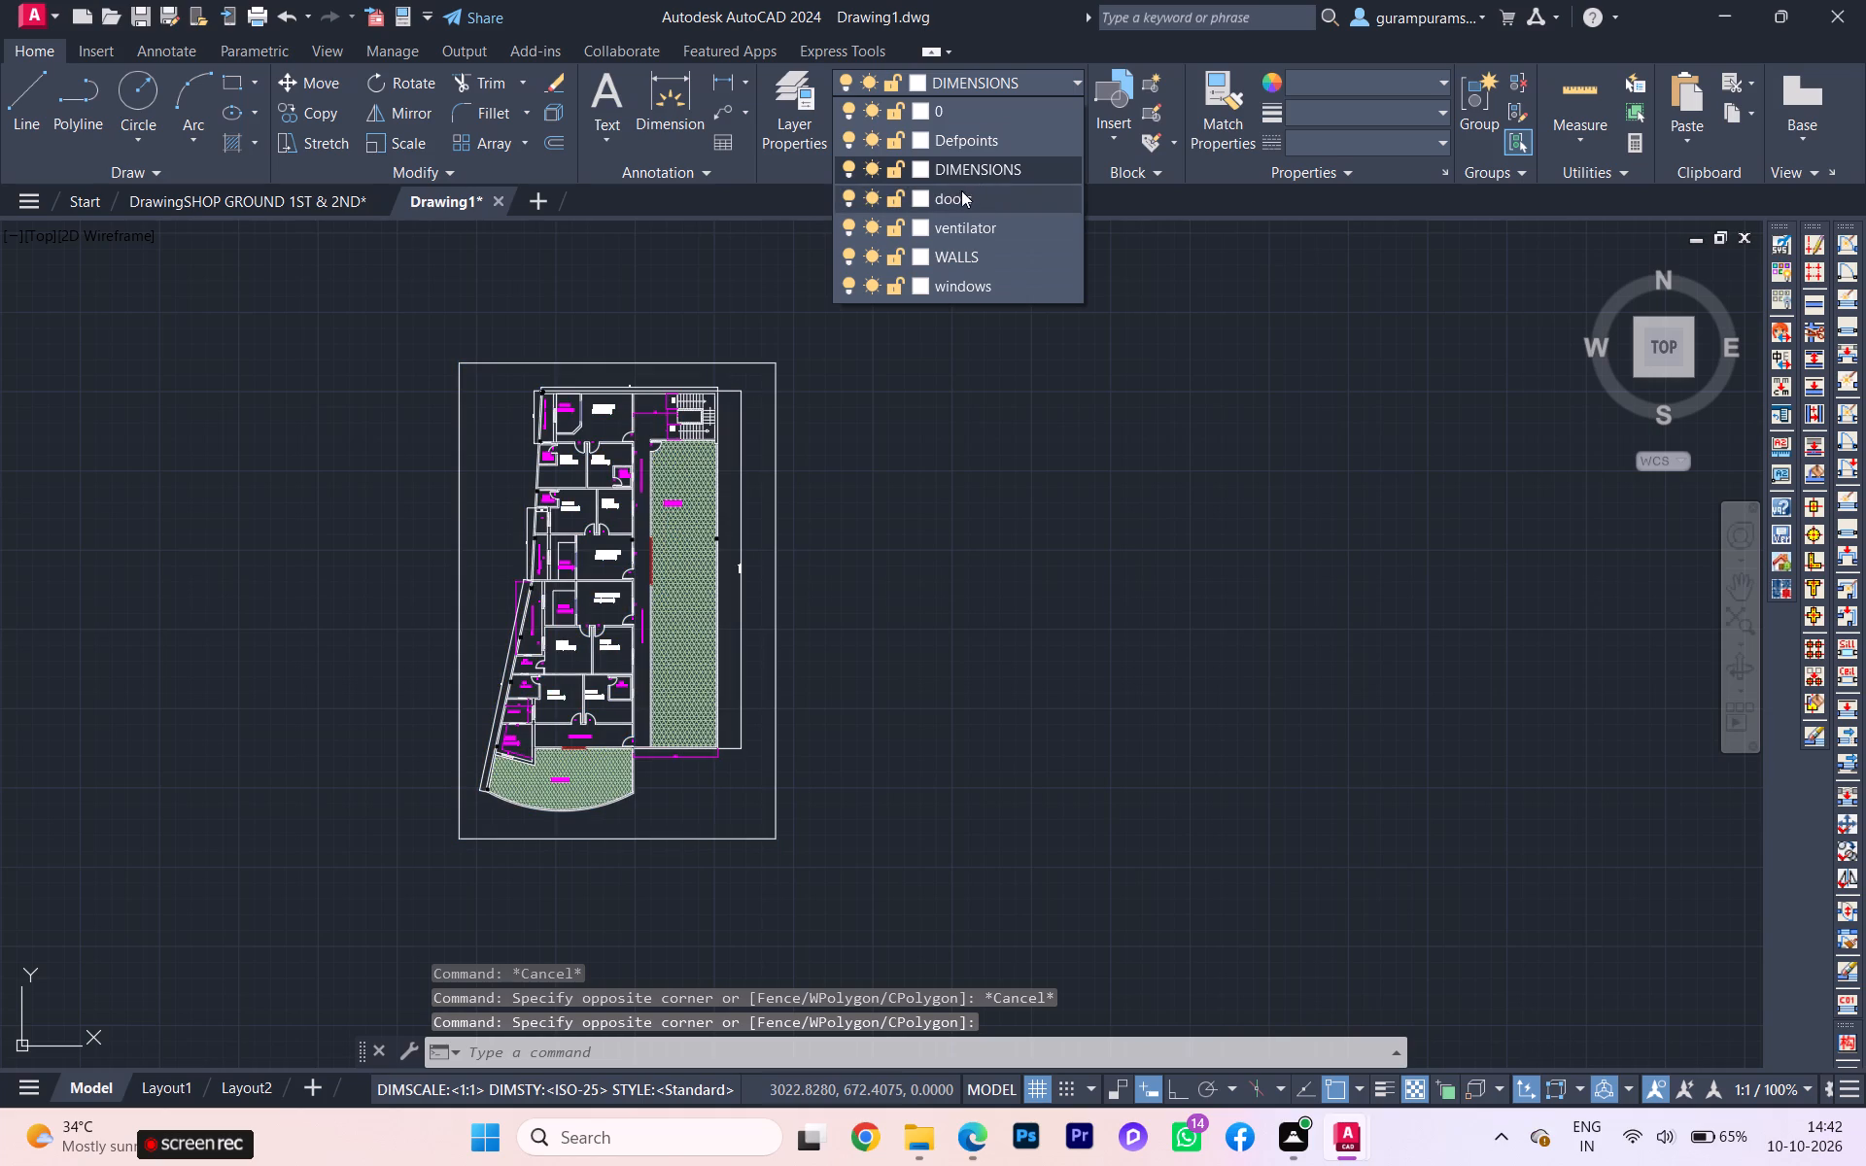
left_click(797, 94)
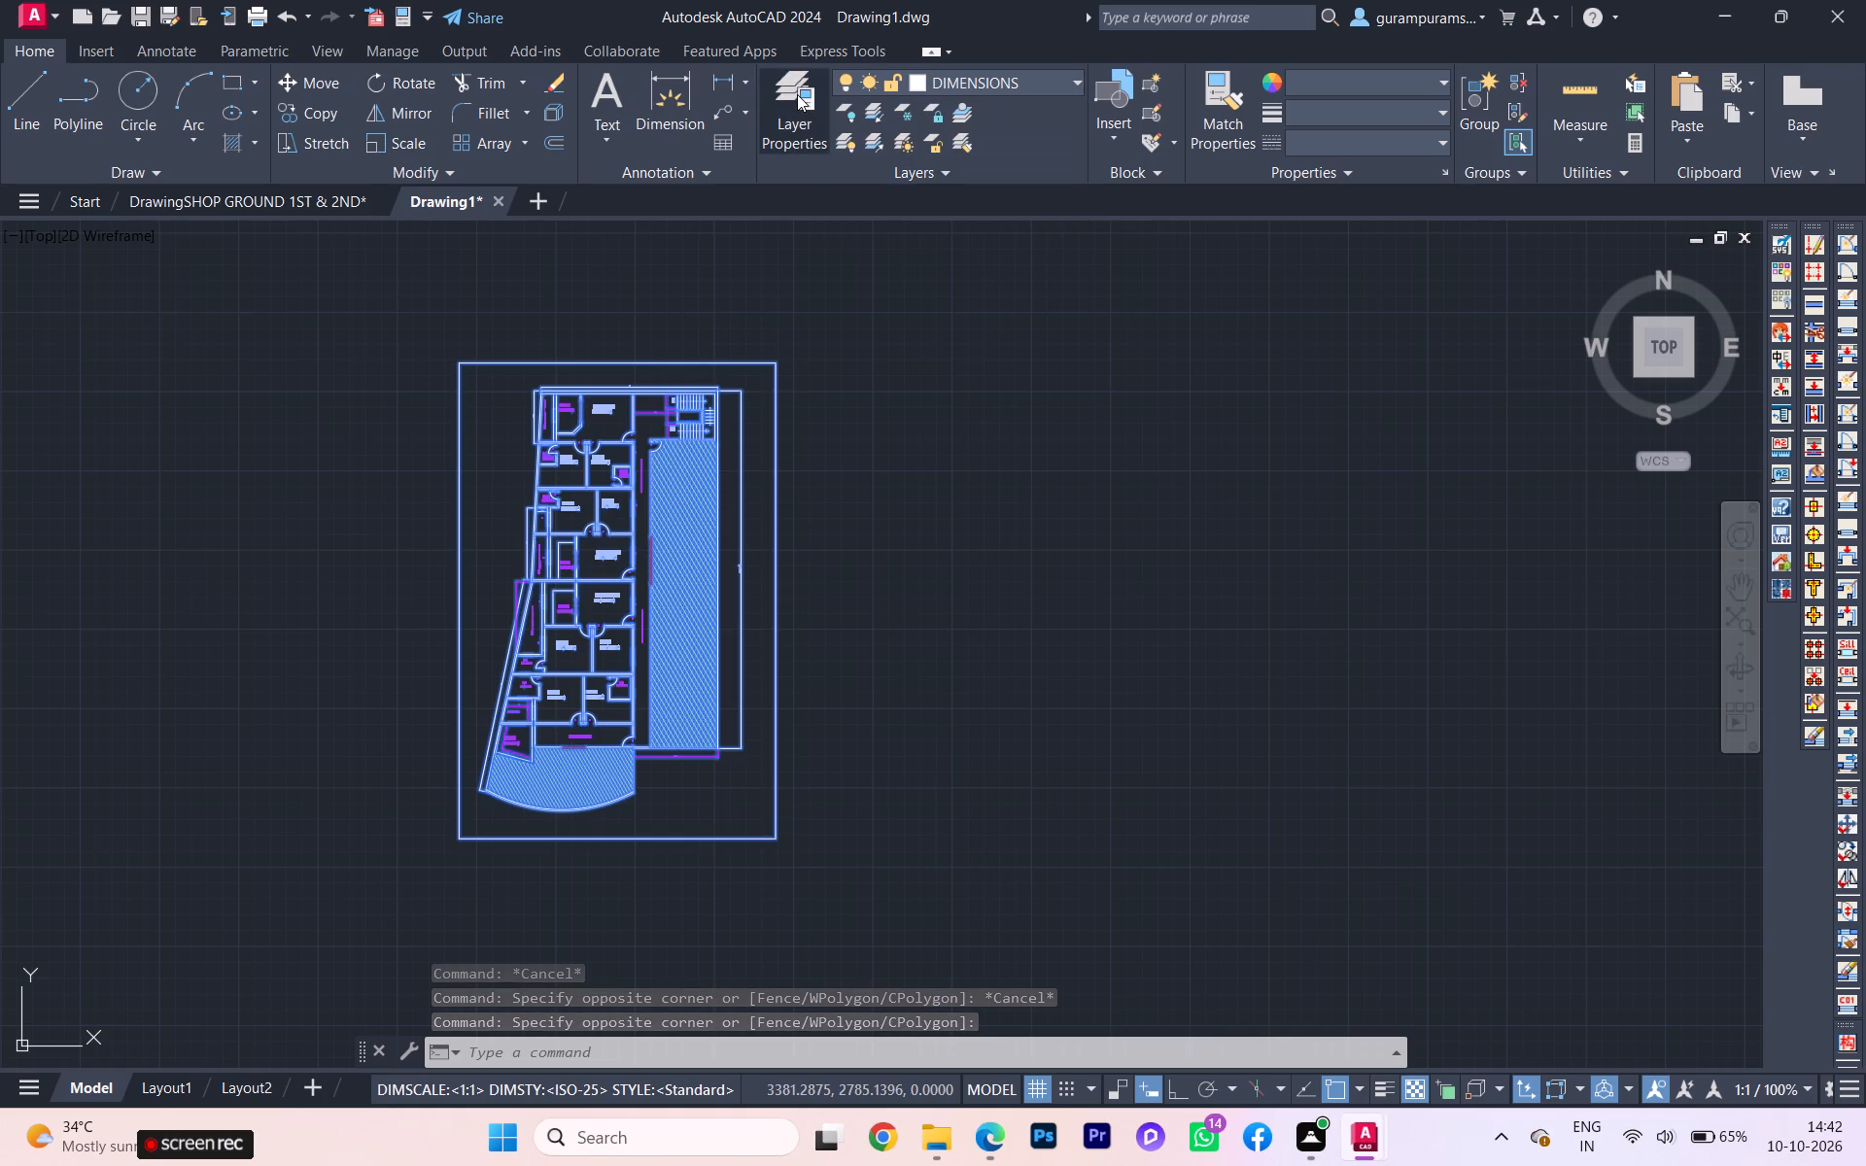
left_click(801, 125)
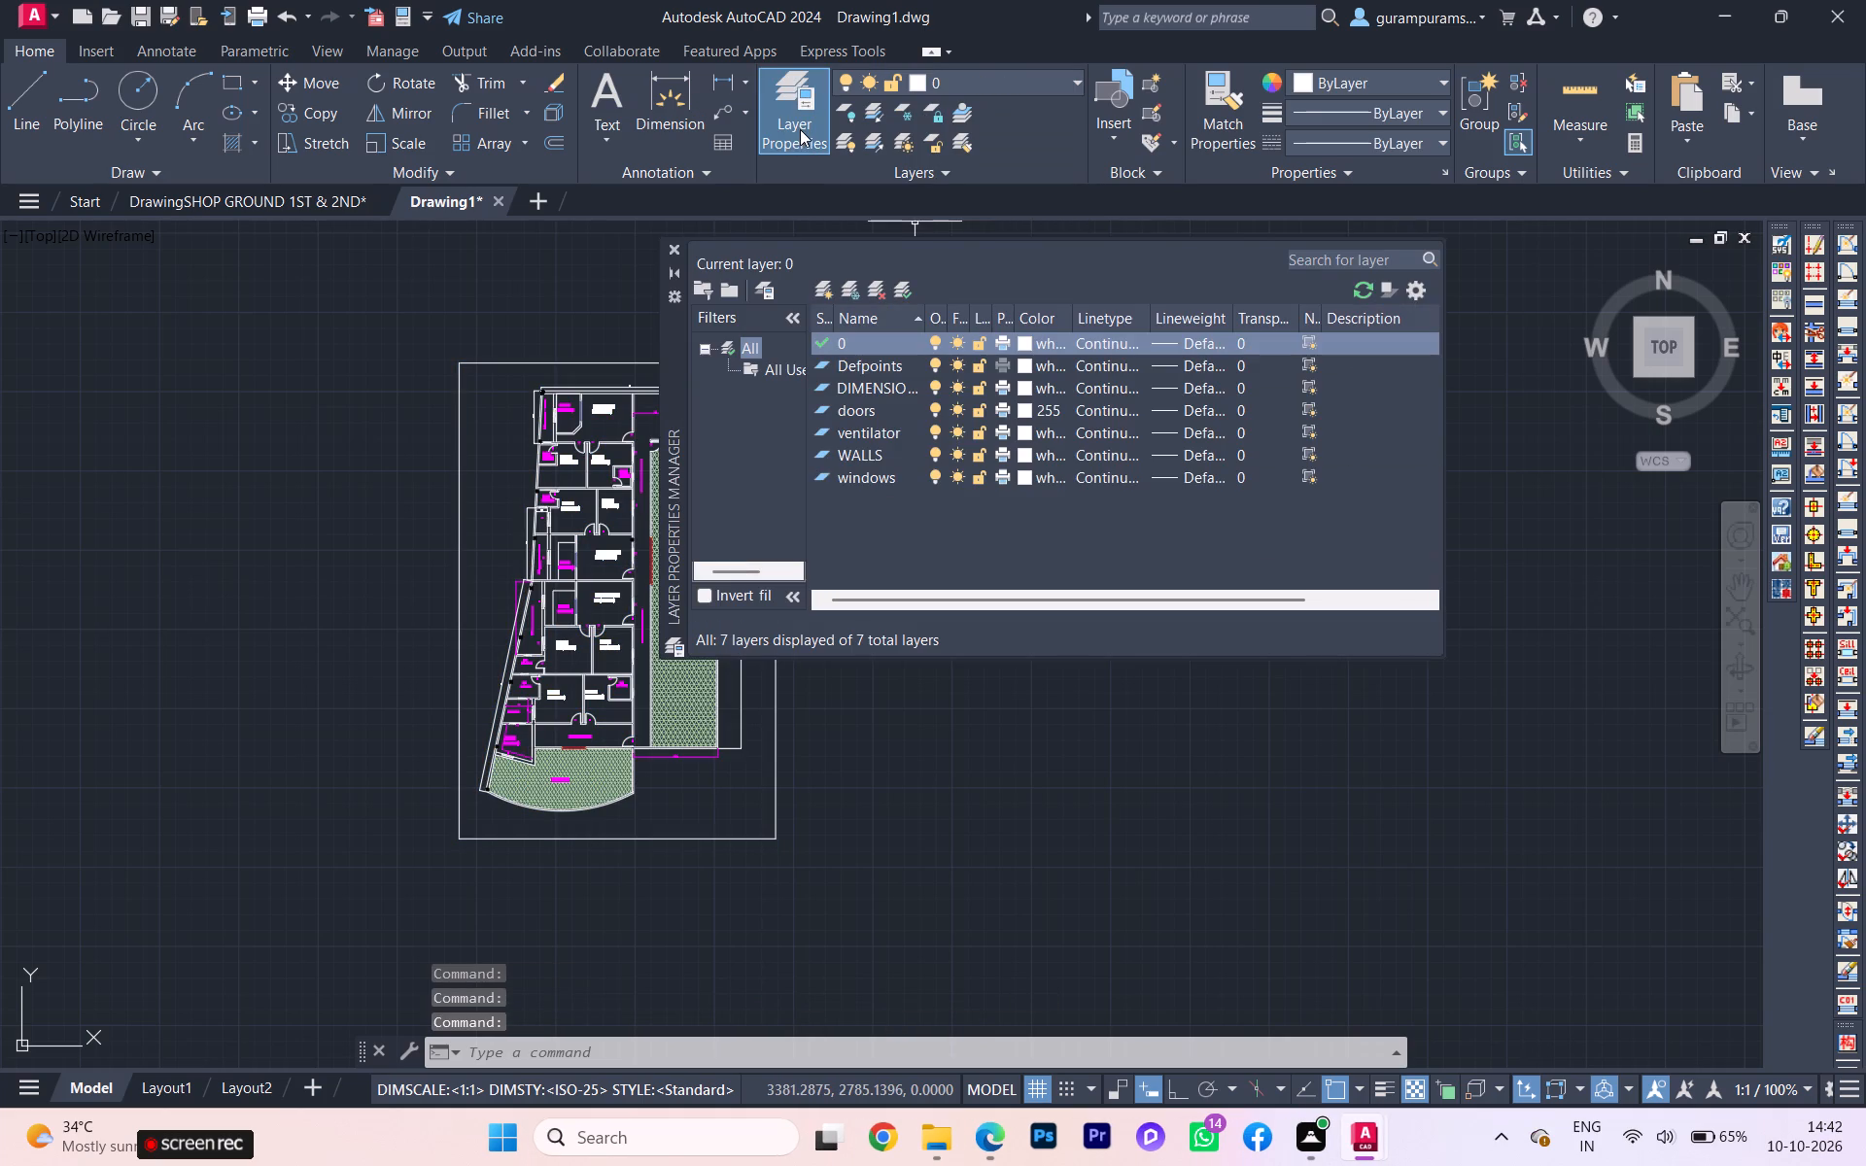
key("Escape")
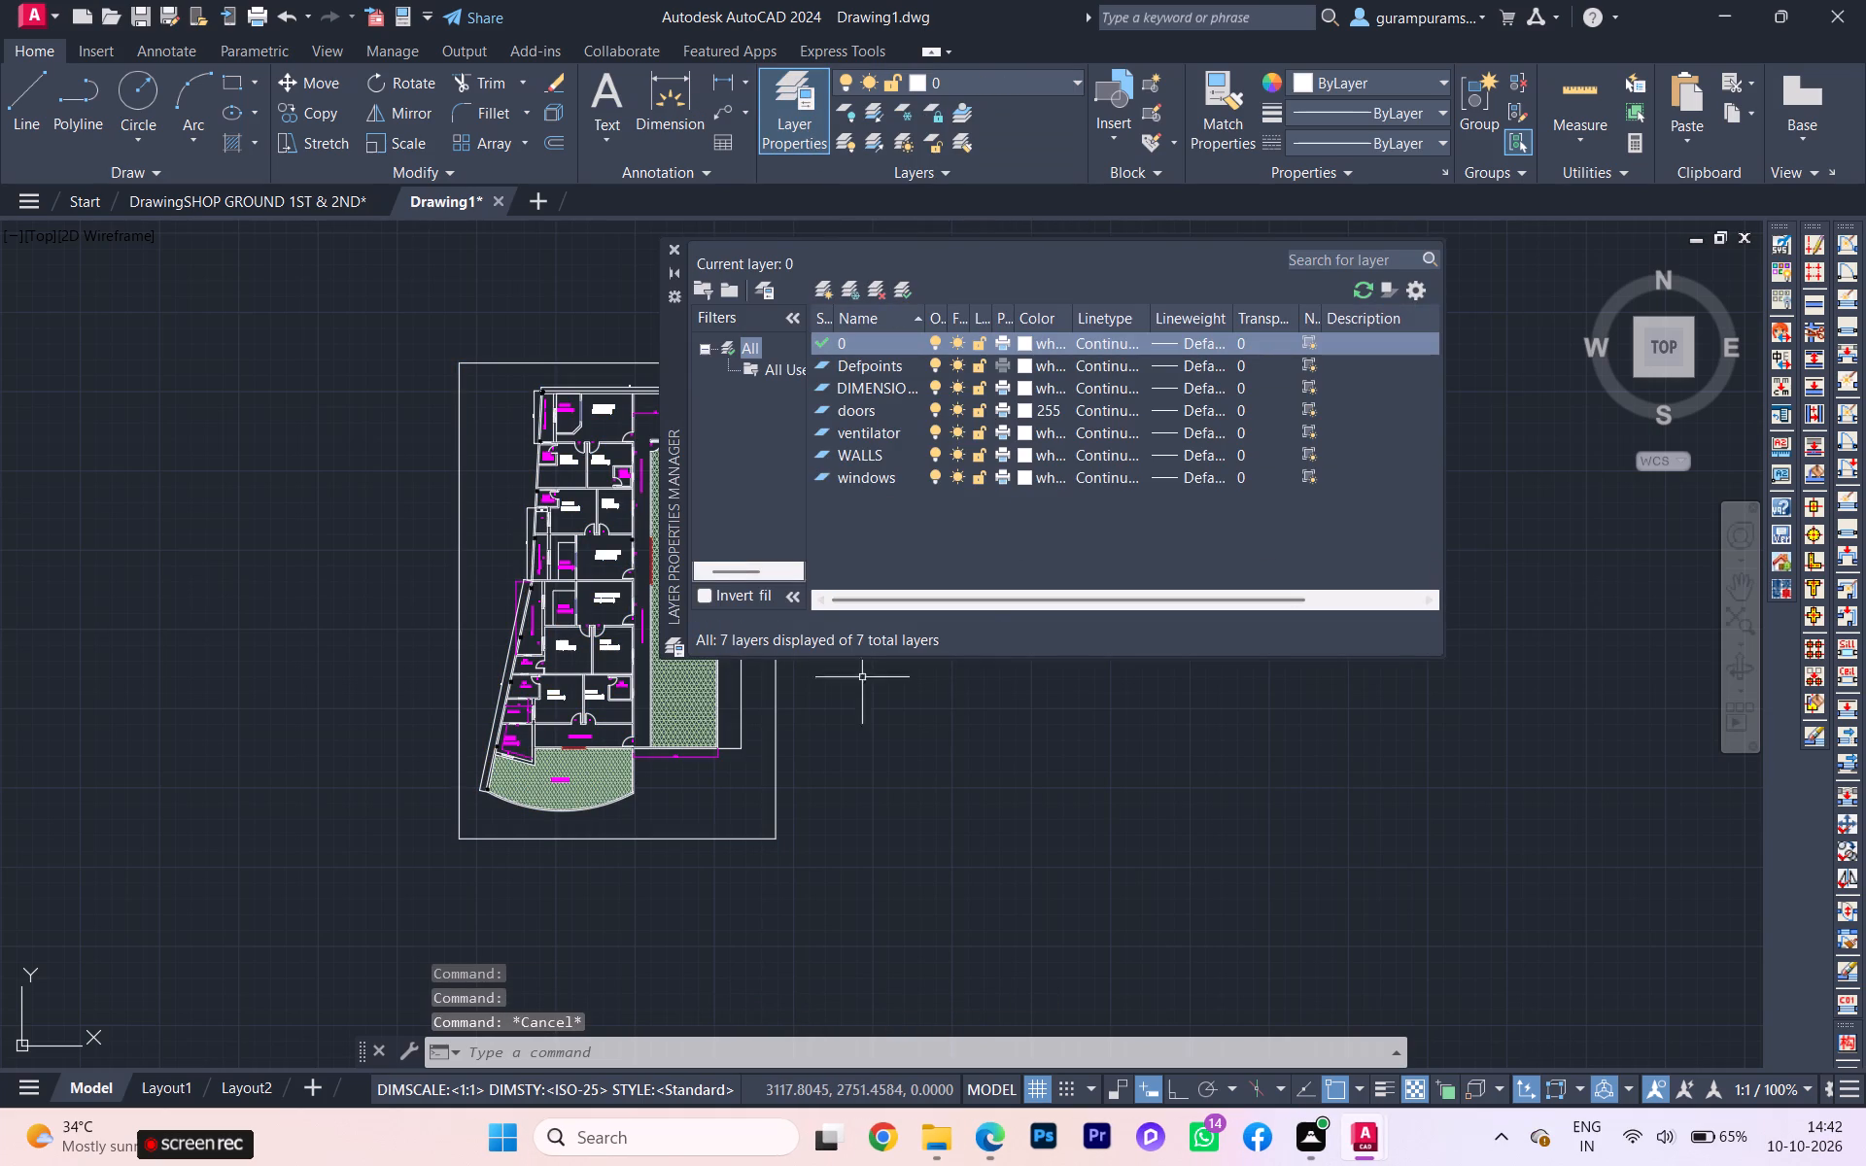
left_click(1054, 741)
key("Escape")
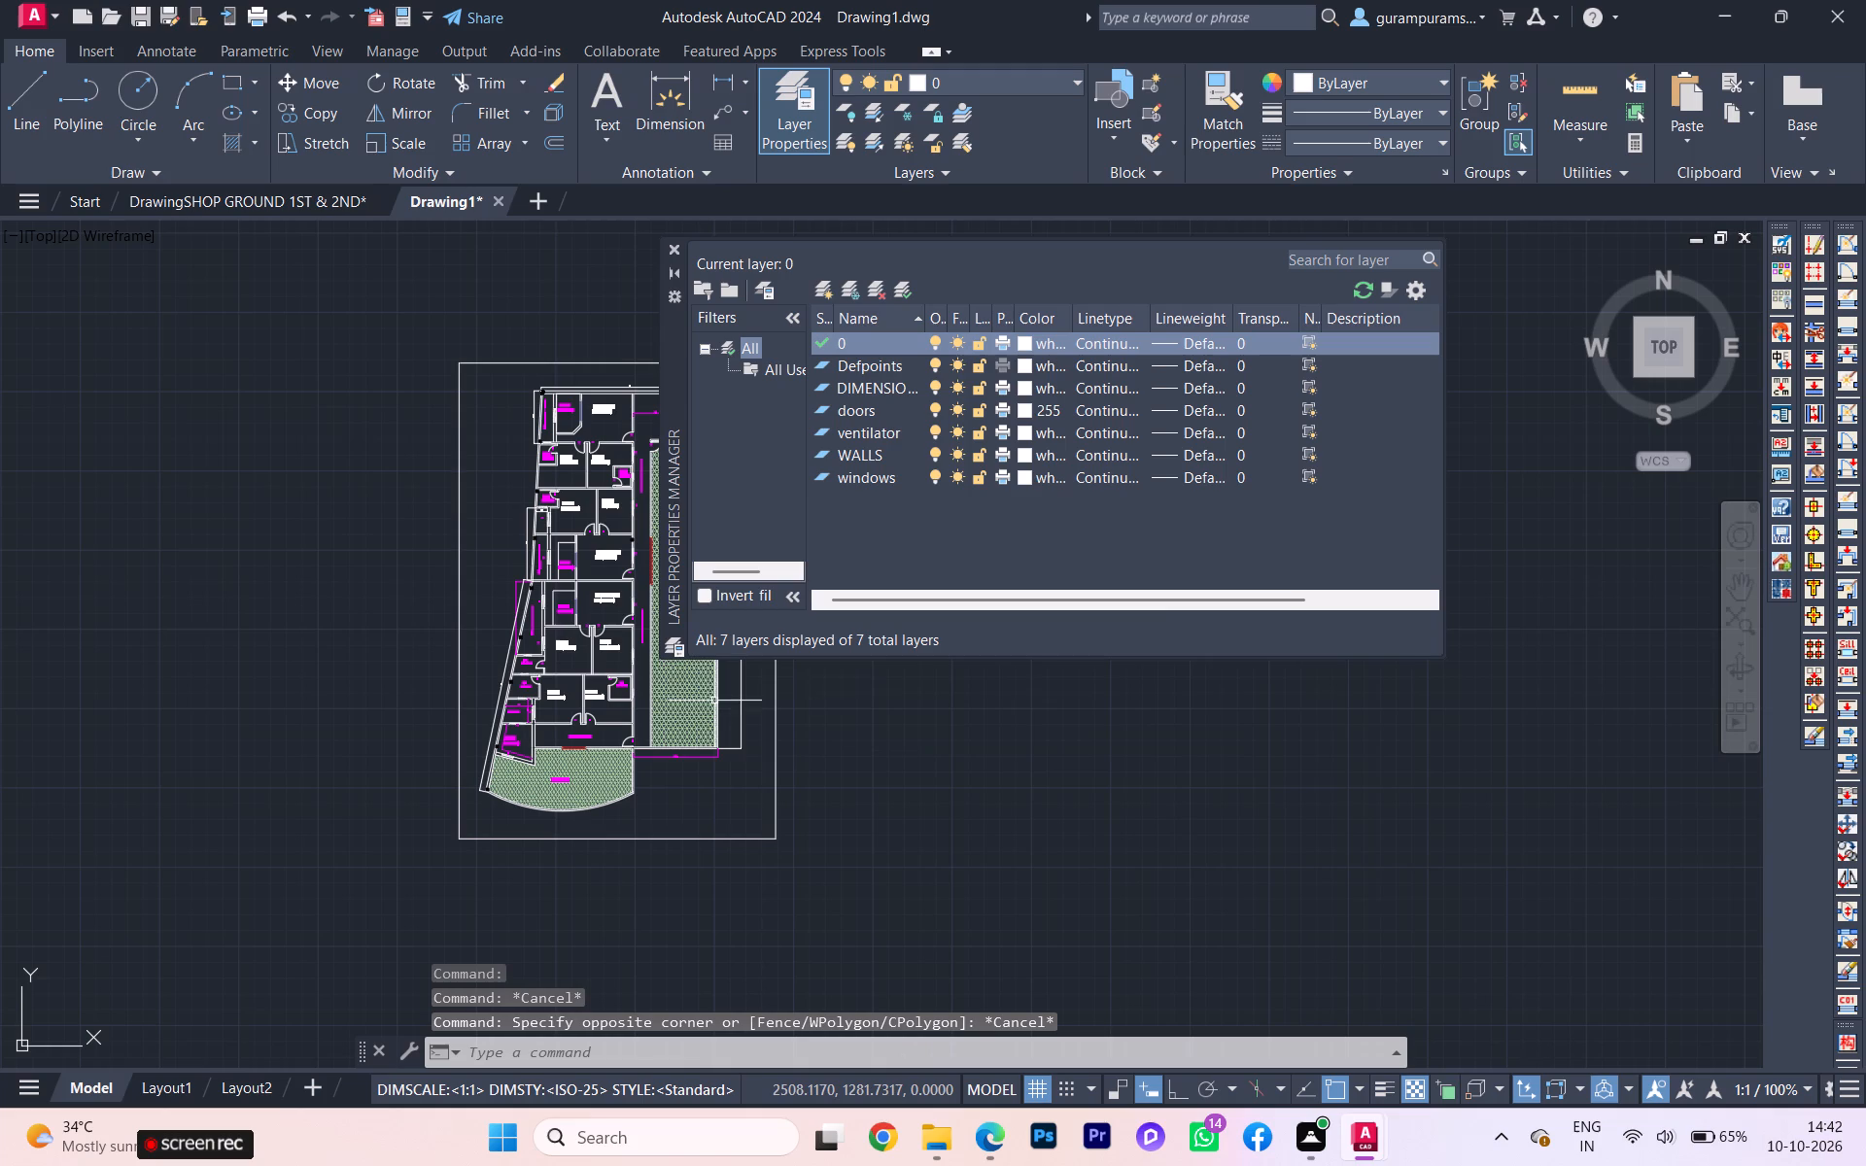
left_click(677, 249)
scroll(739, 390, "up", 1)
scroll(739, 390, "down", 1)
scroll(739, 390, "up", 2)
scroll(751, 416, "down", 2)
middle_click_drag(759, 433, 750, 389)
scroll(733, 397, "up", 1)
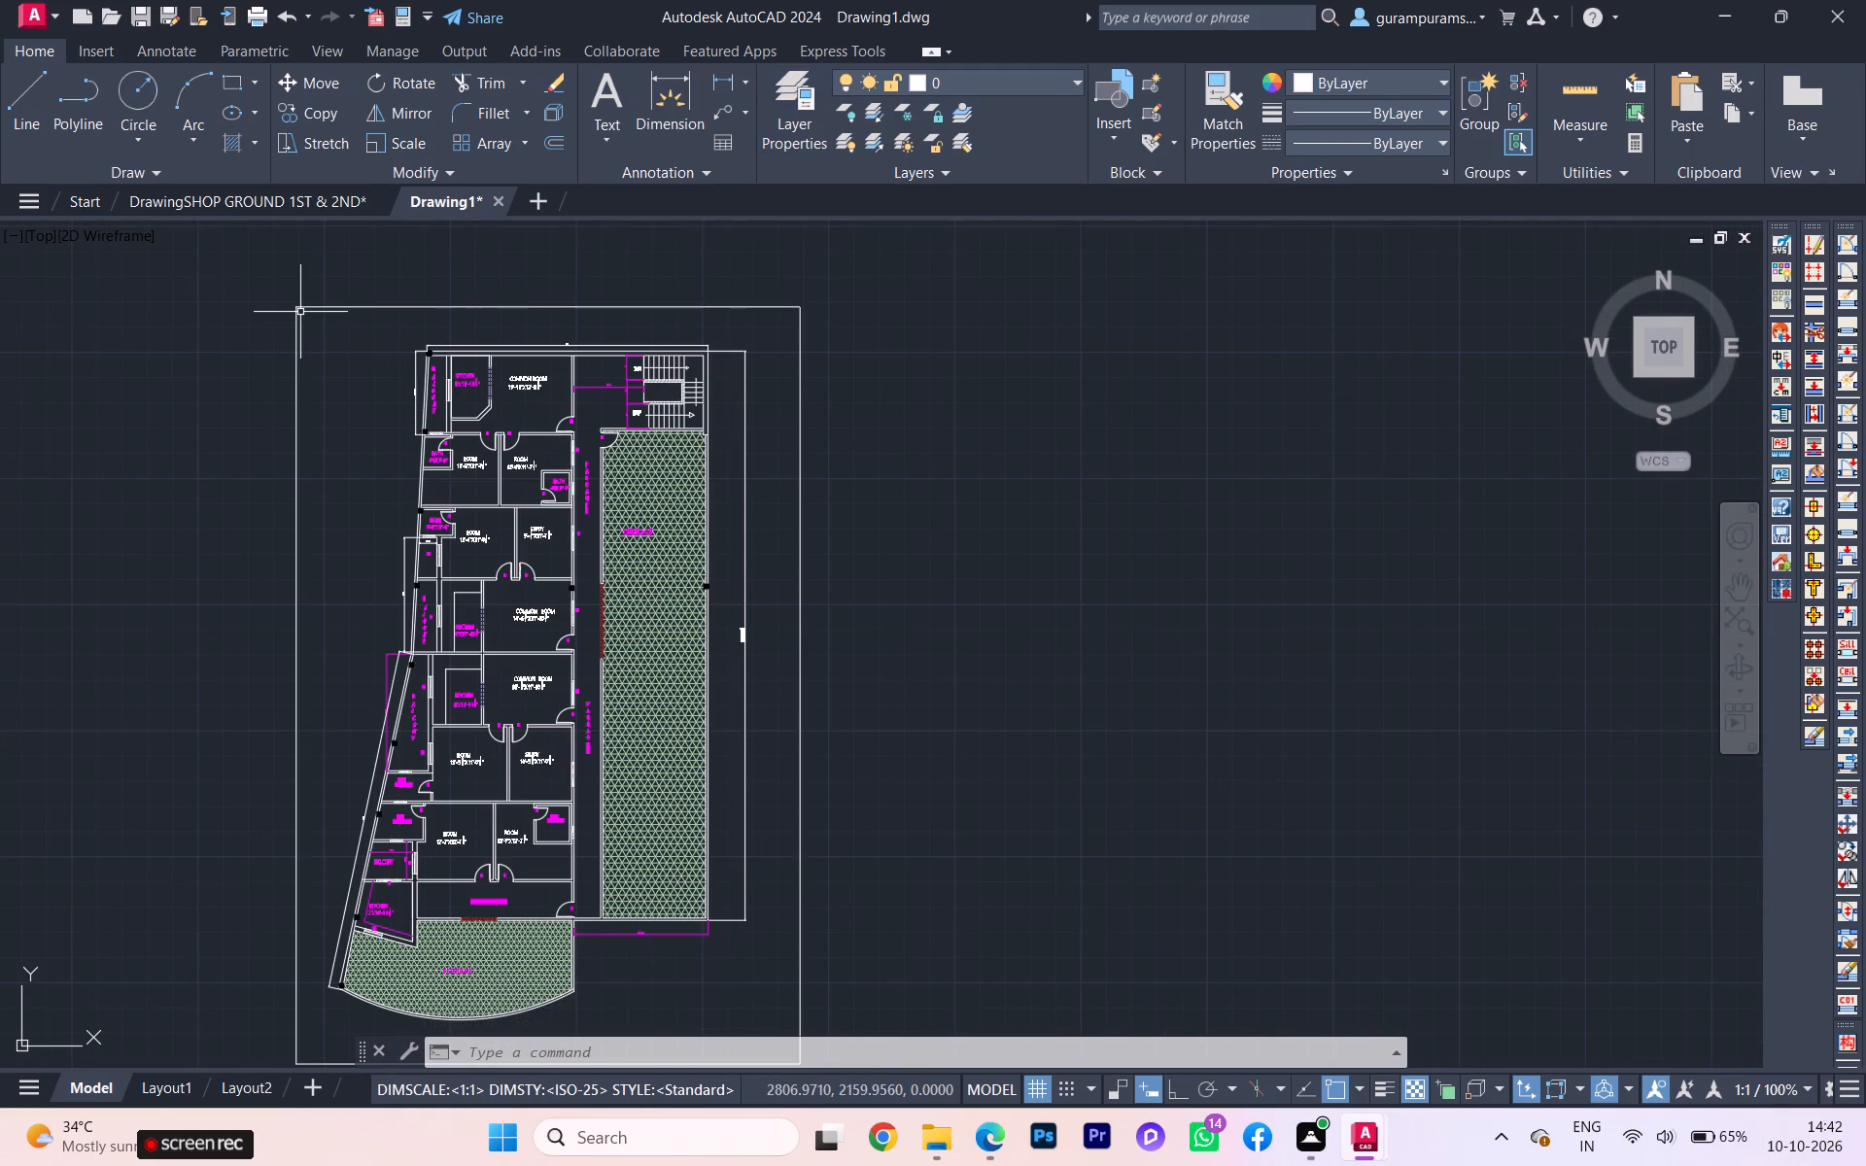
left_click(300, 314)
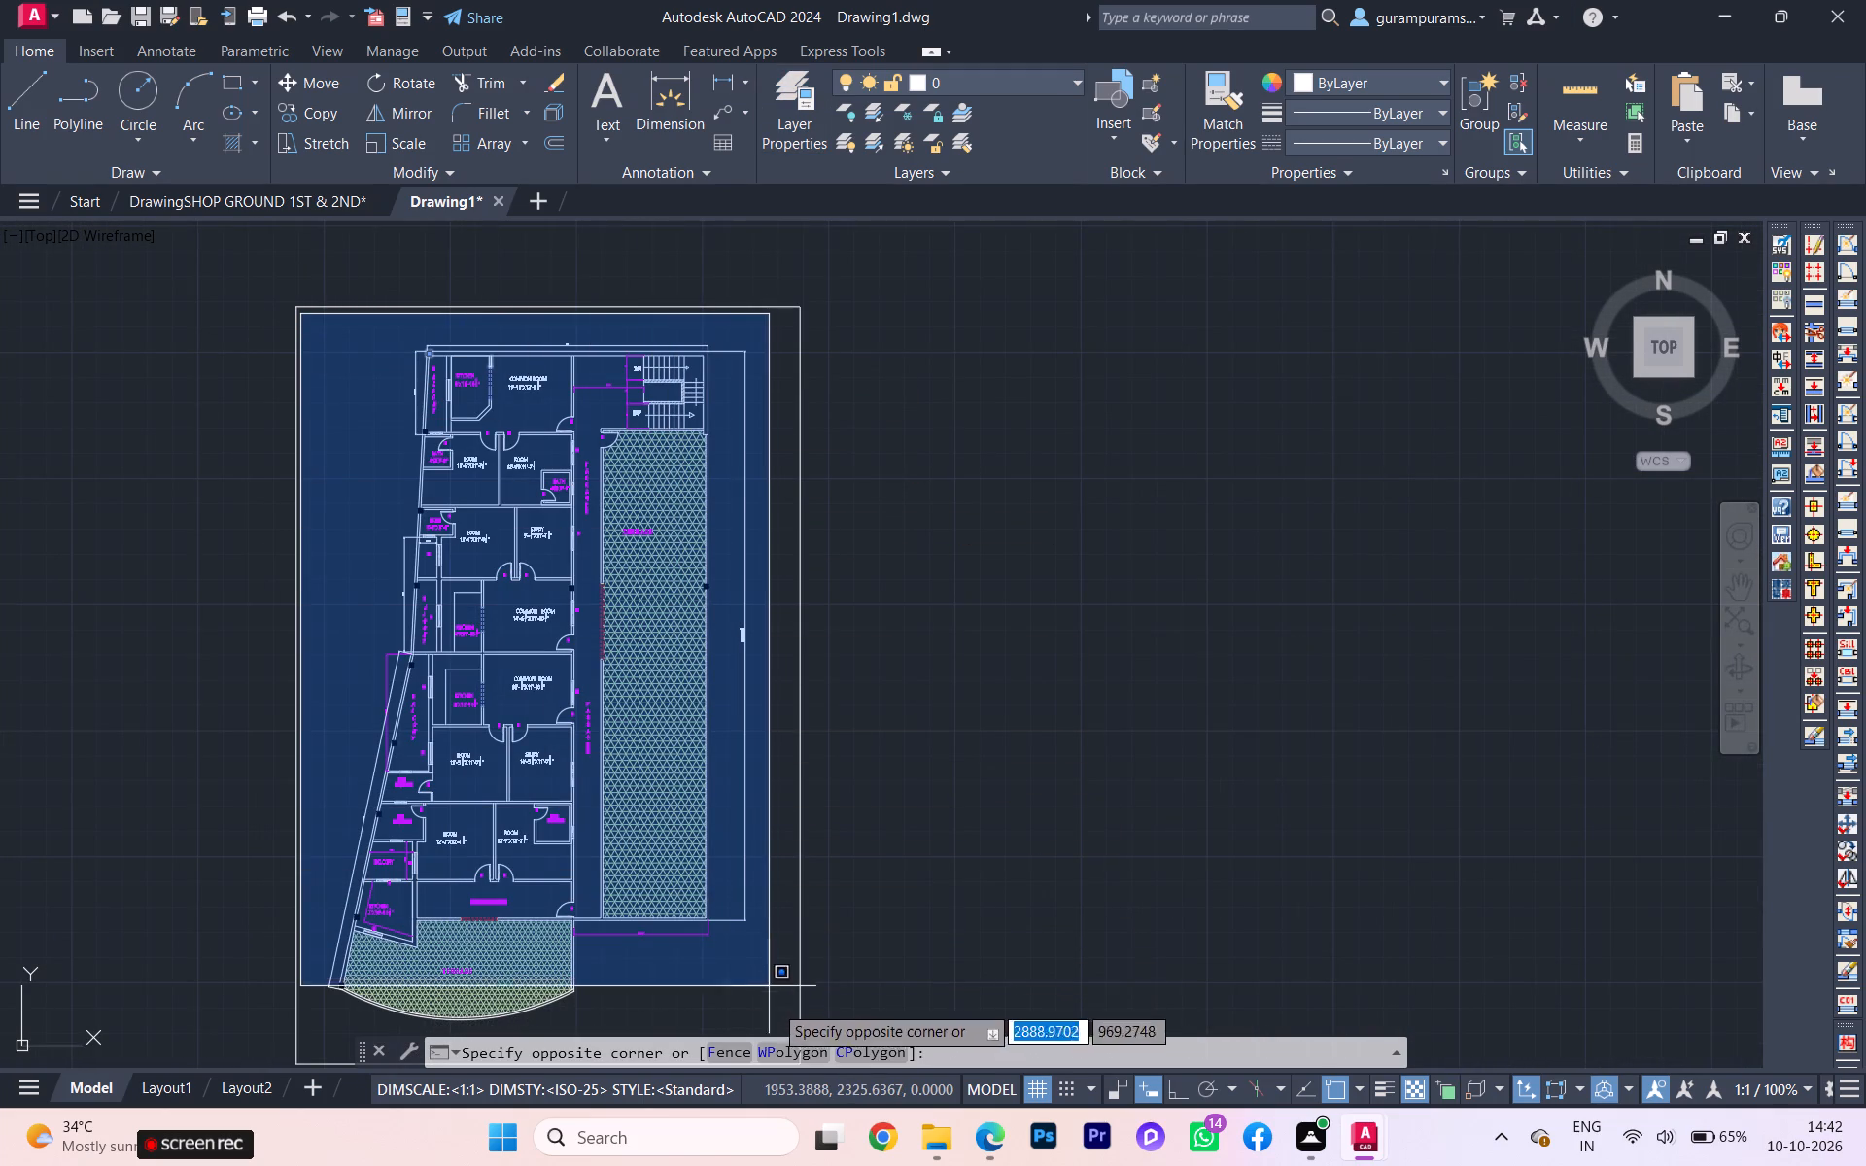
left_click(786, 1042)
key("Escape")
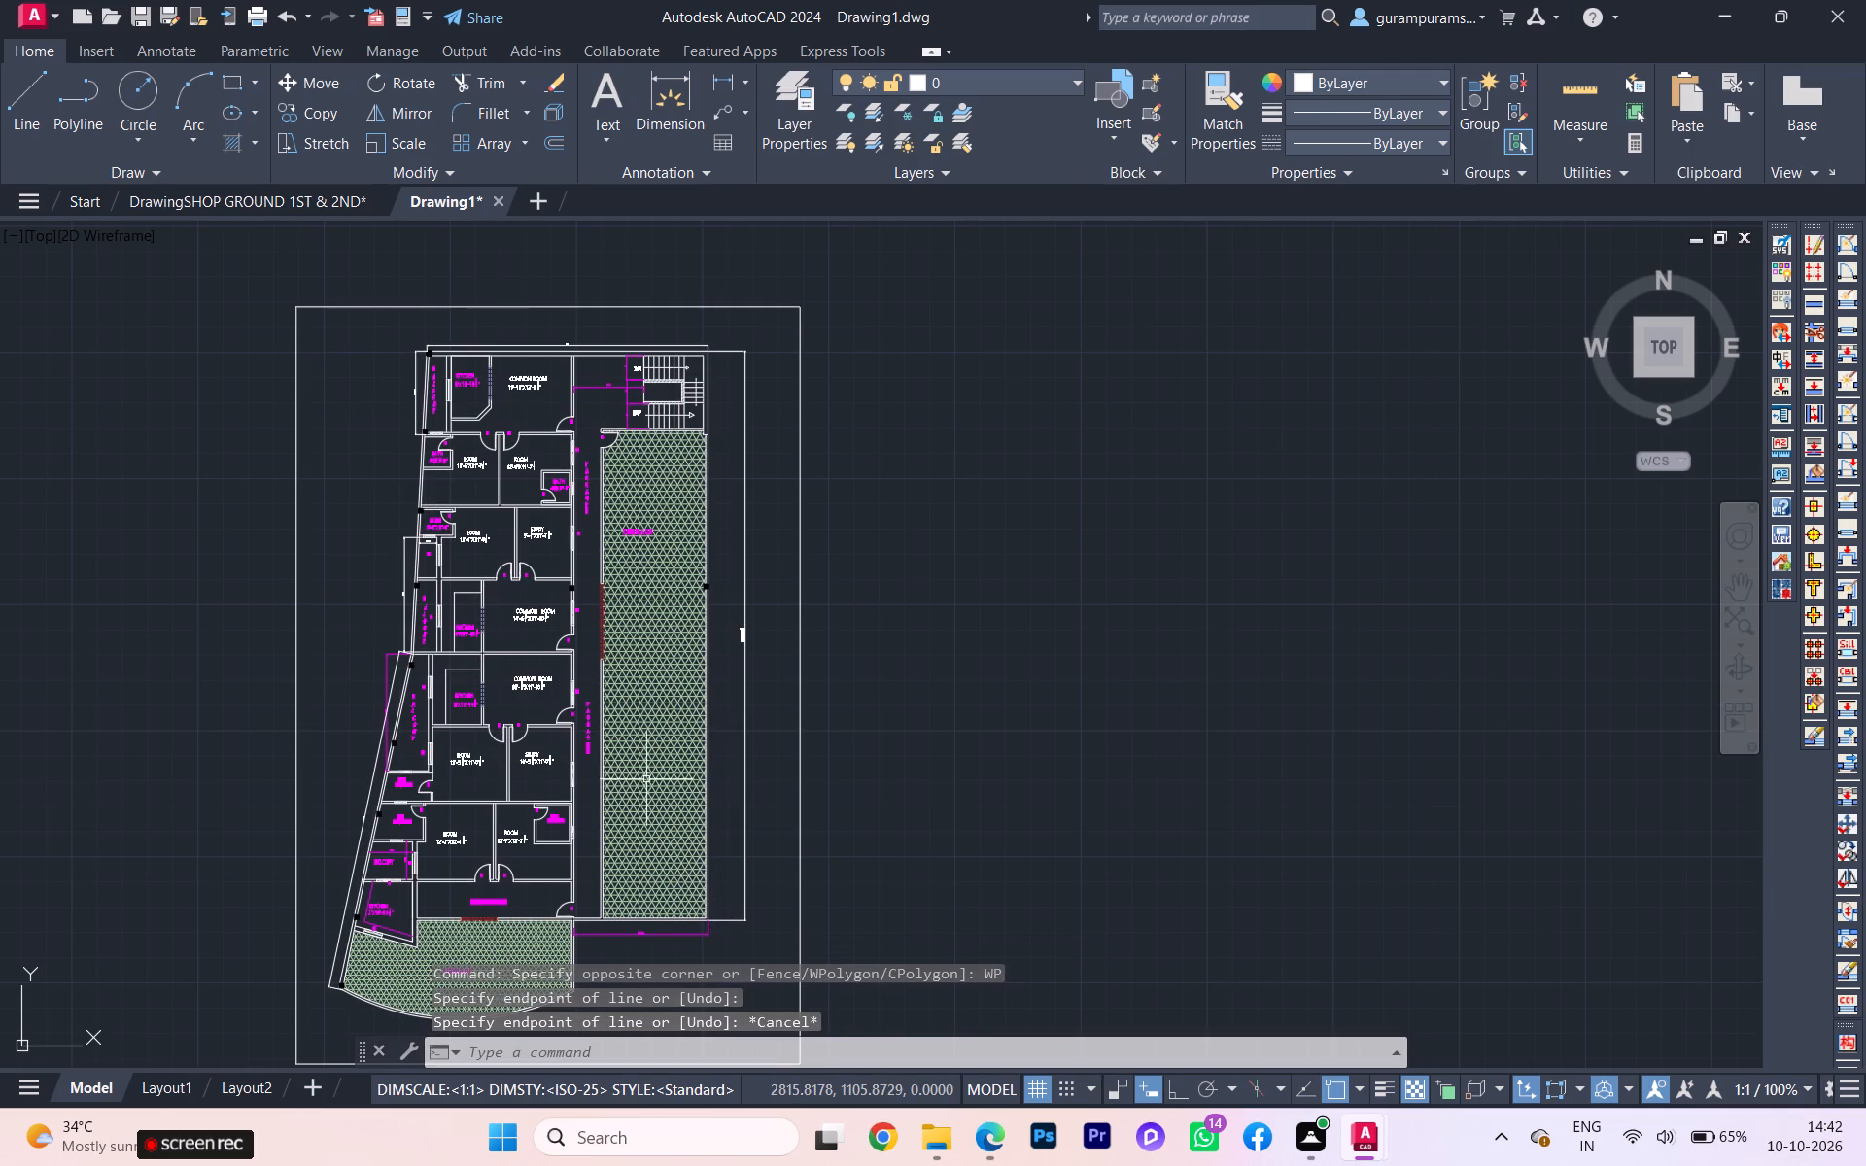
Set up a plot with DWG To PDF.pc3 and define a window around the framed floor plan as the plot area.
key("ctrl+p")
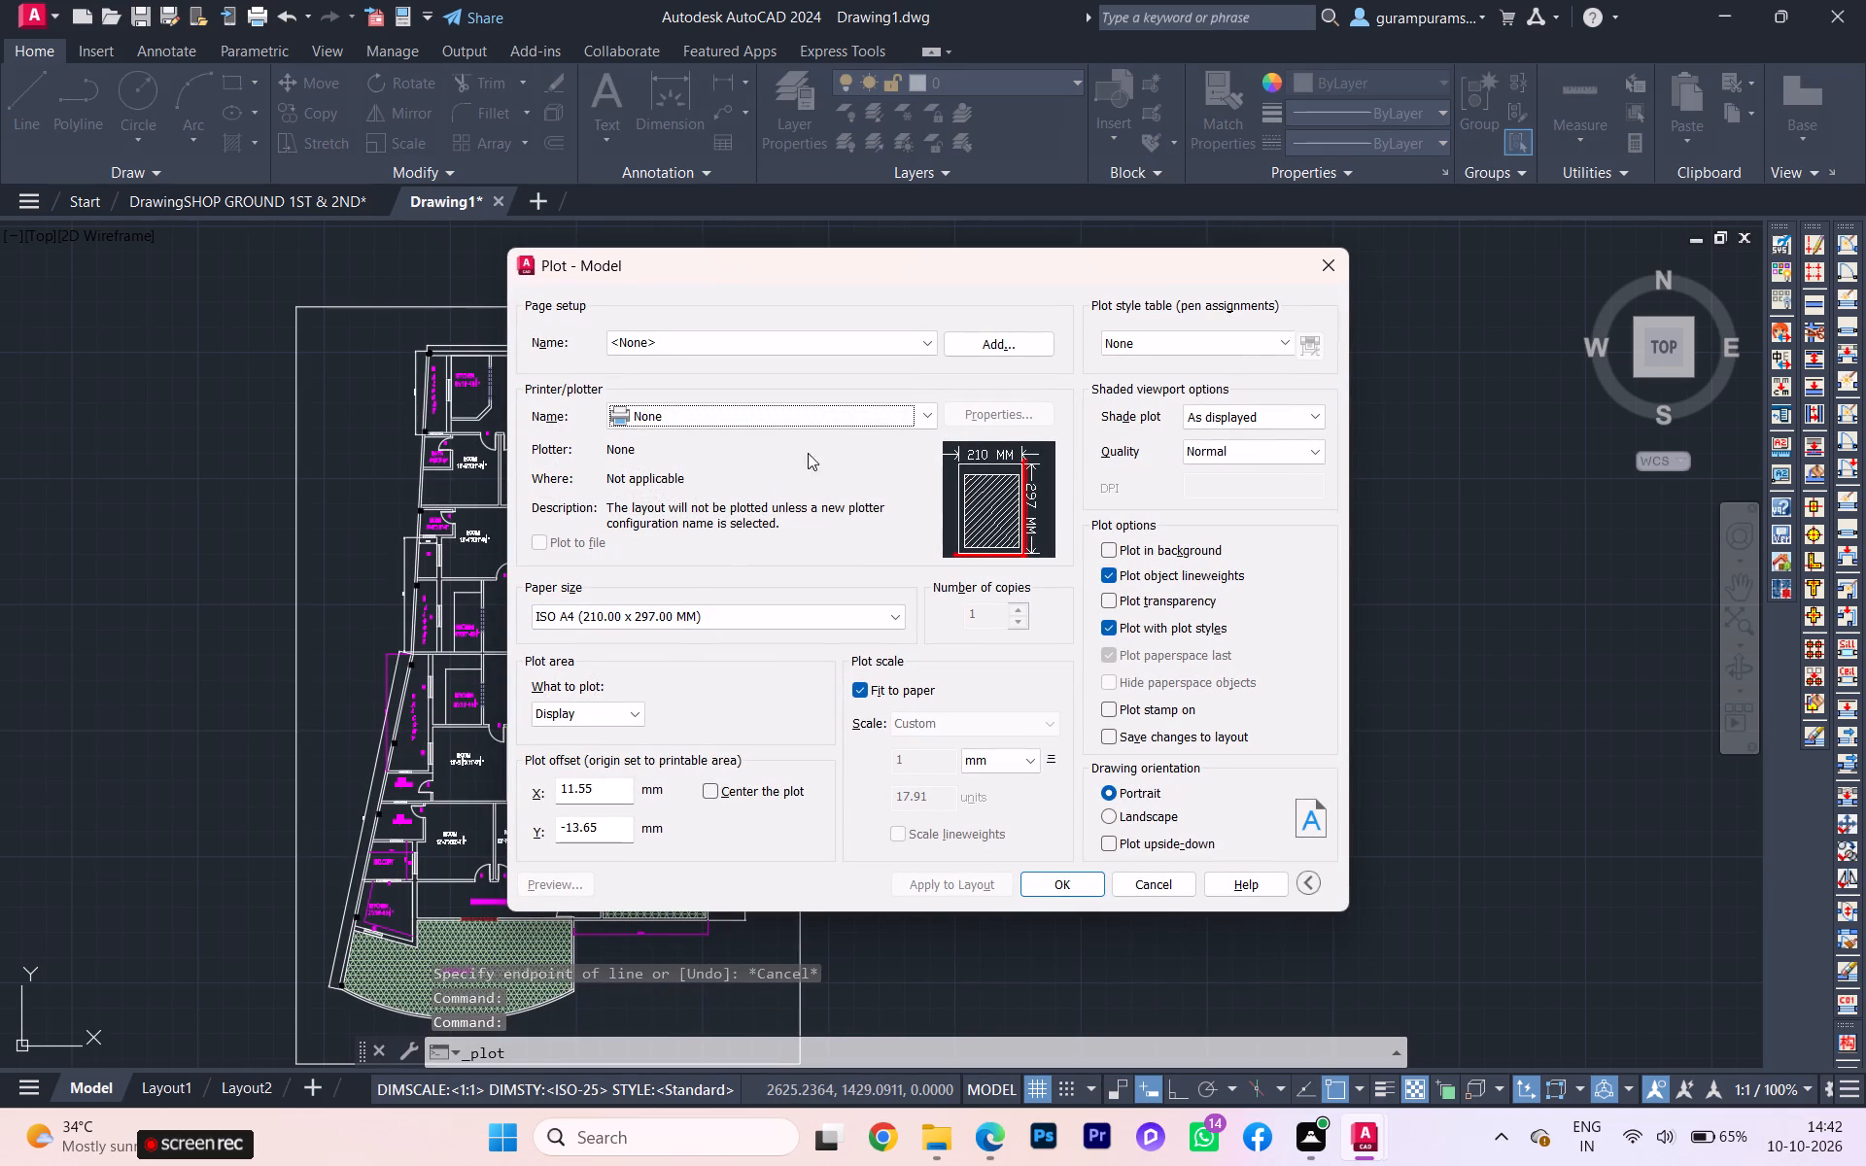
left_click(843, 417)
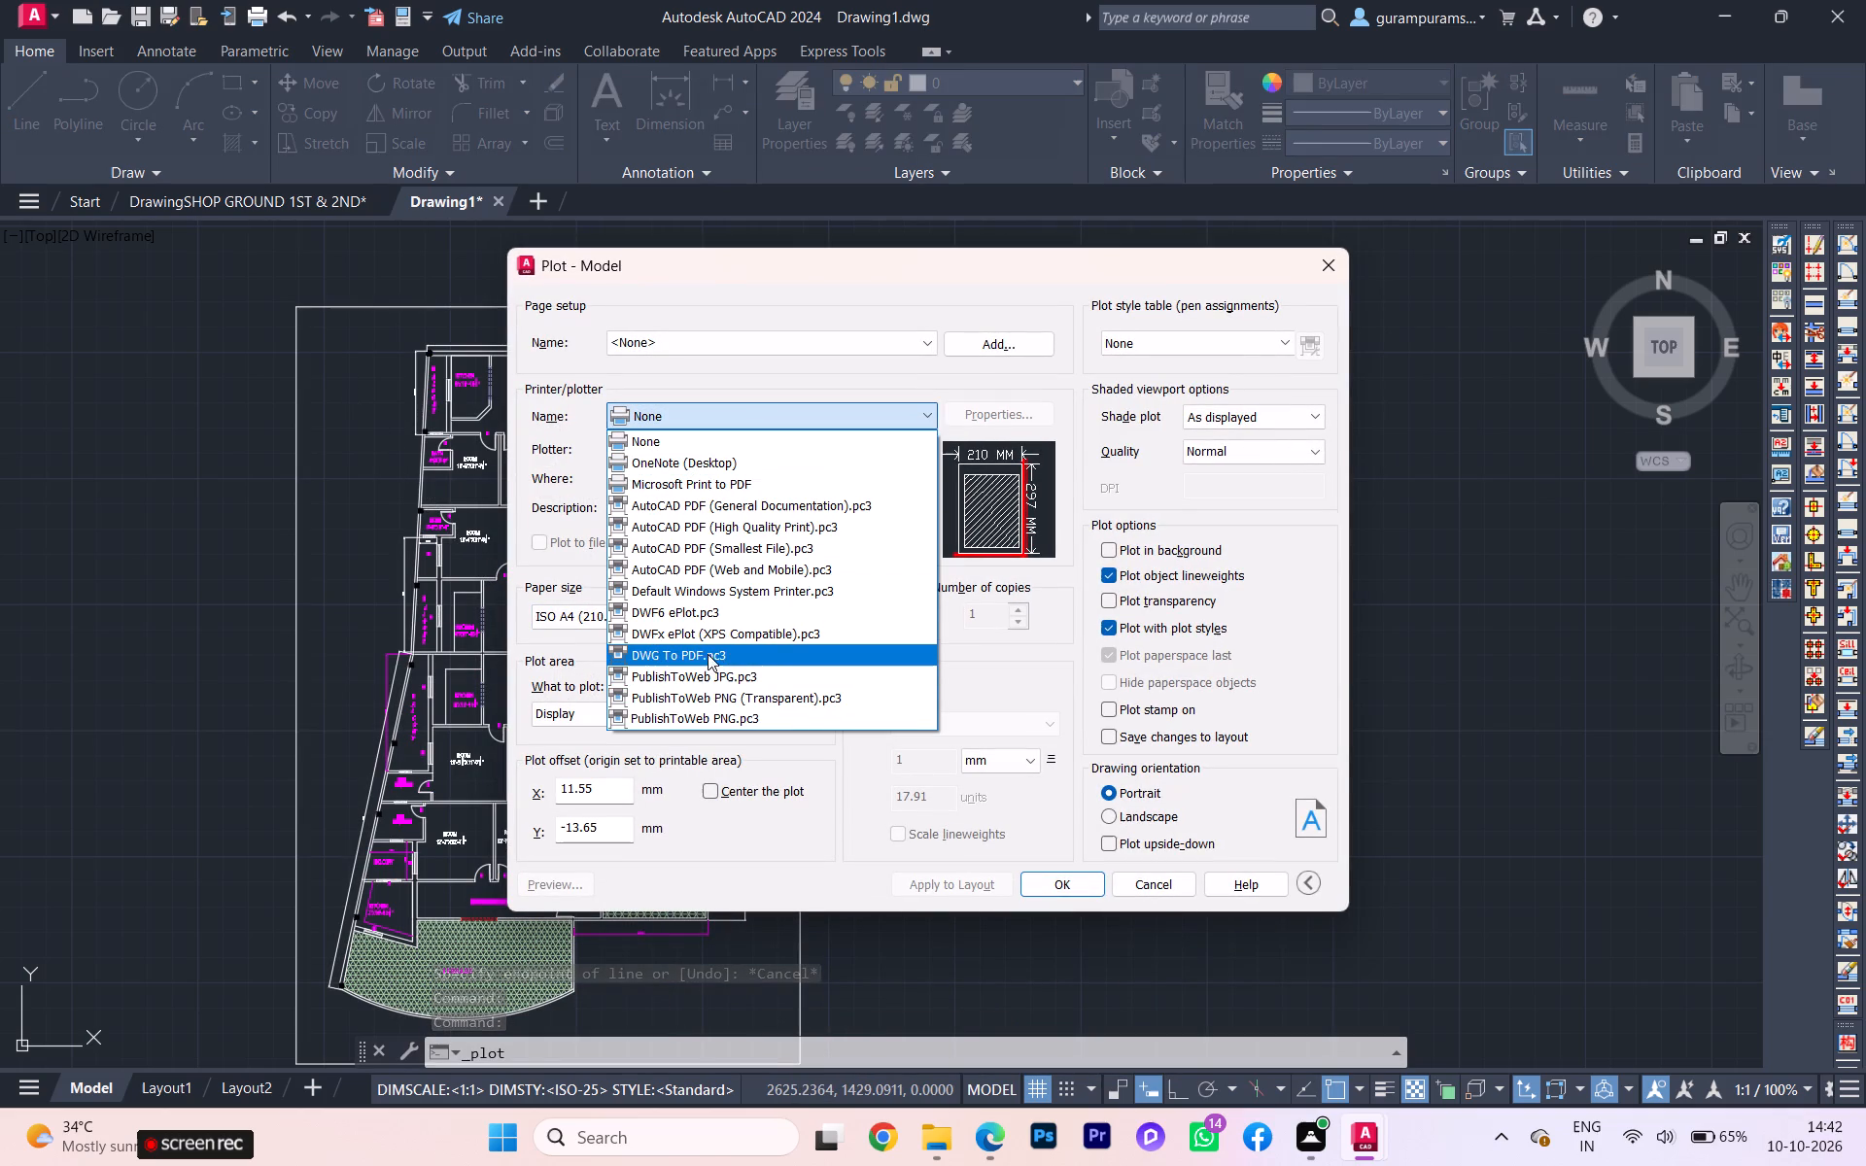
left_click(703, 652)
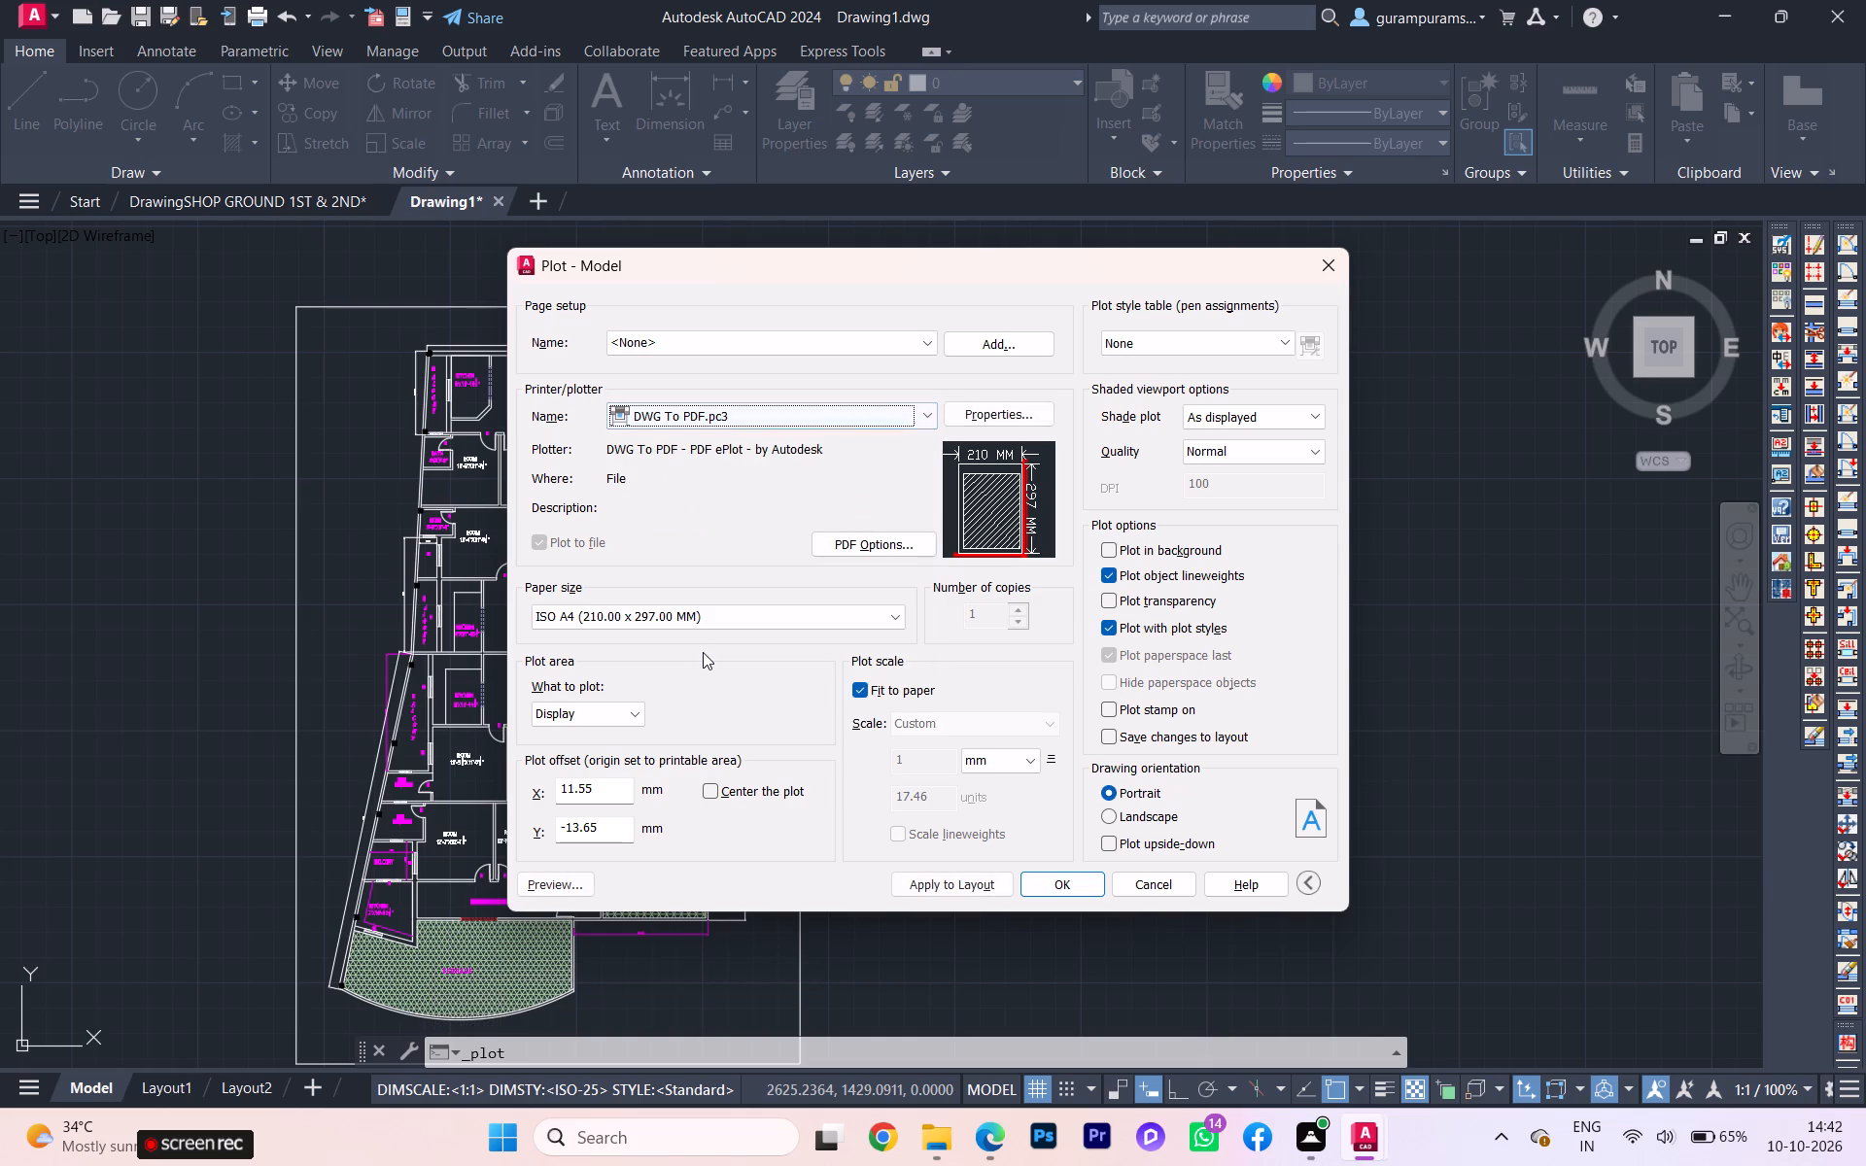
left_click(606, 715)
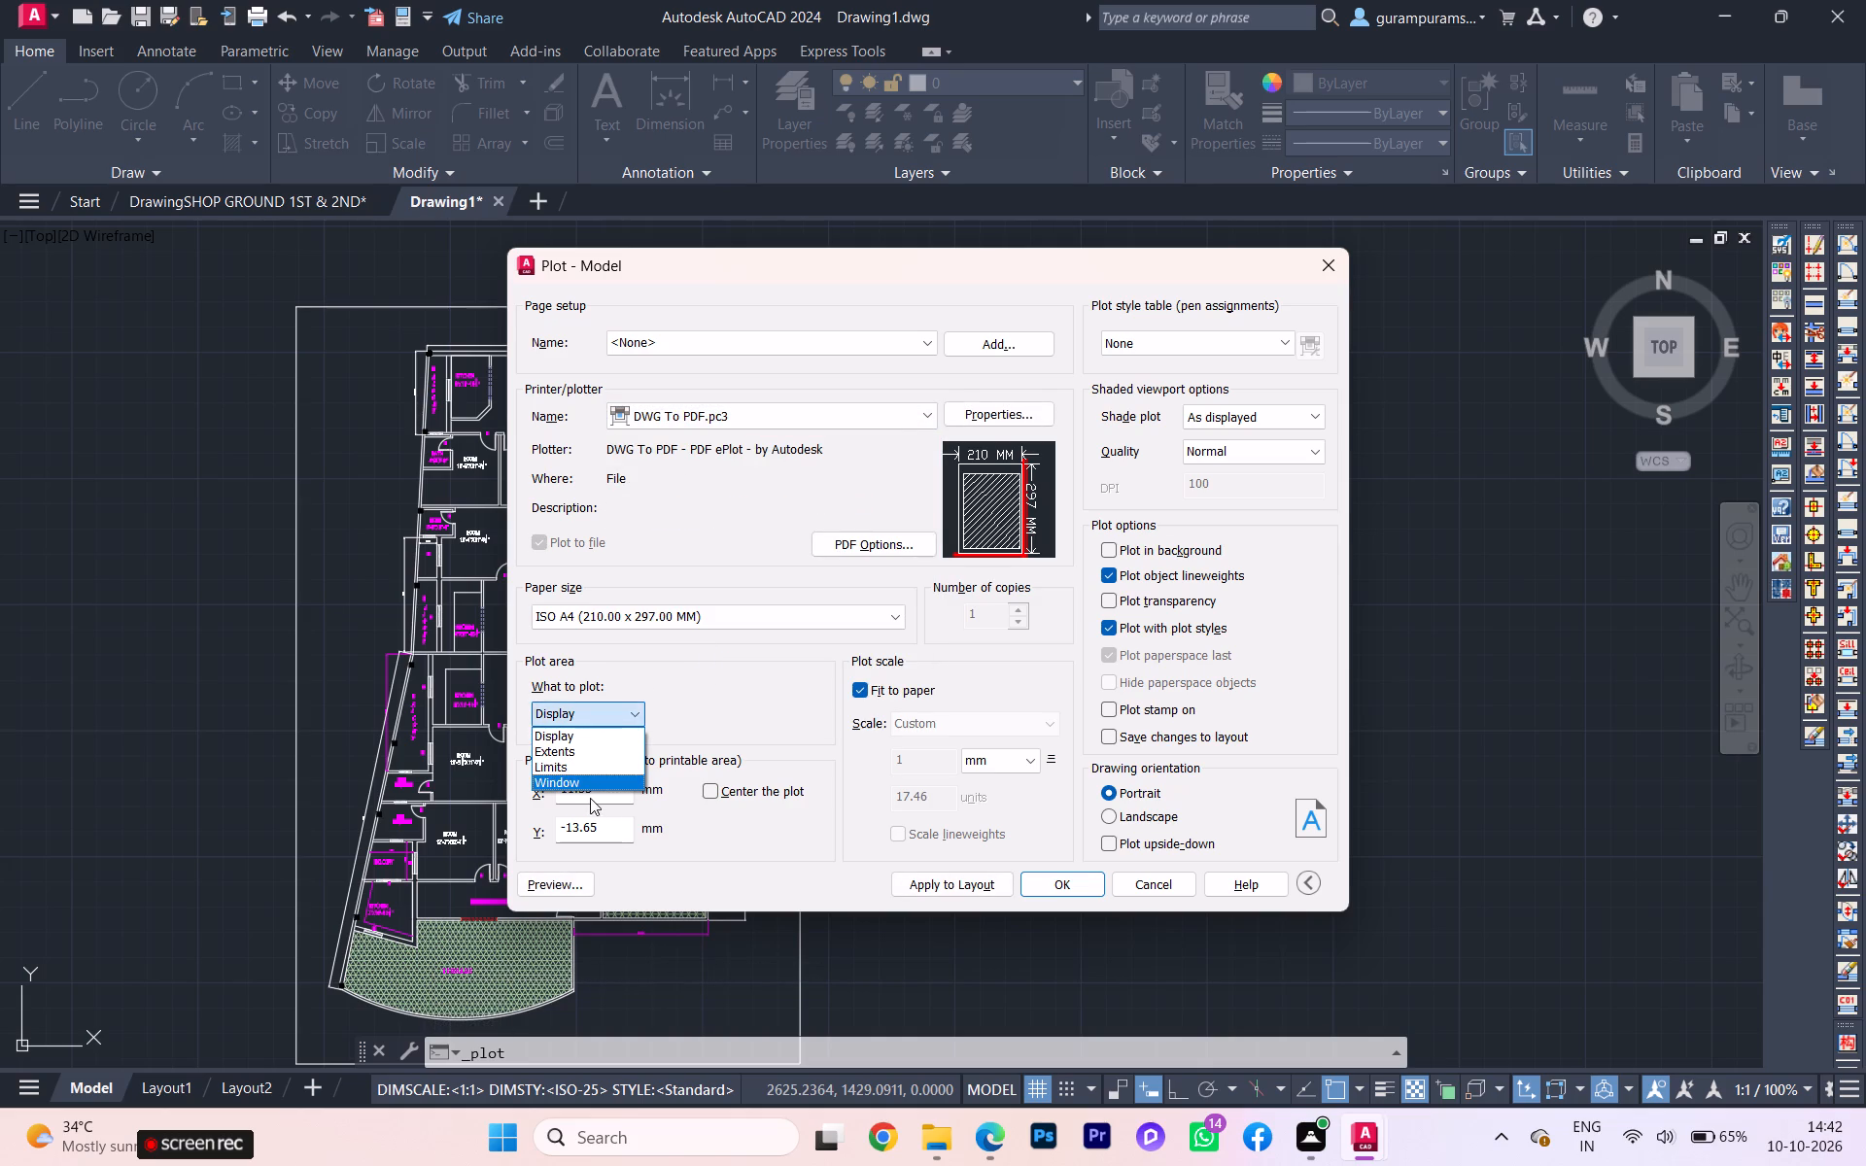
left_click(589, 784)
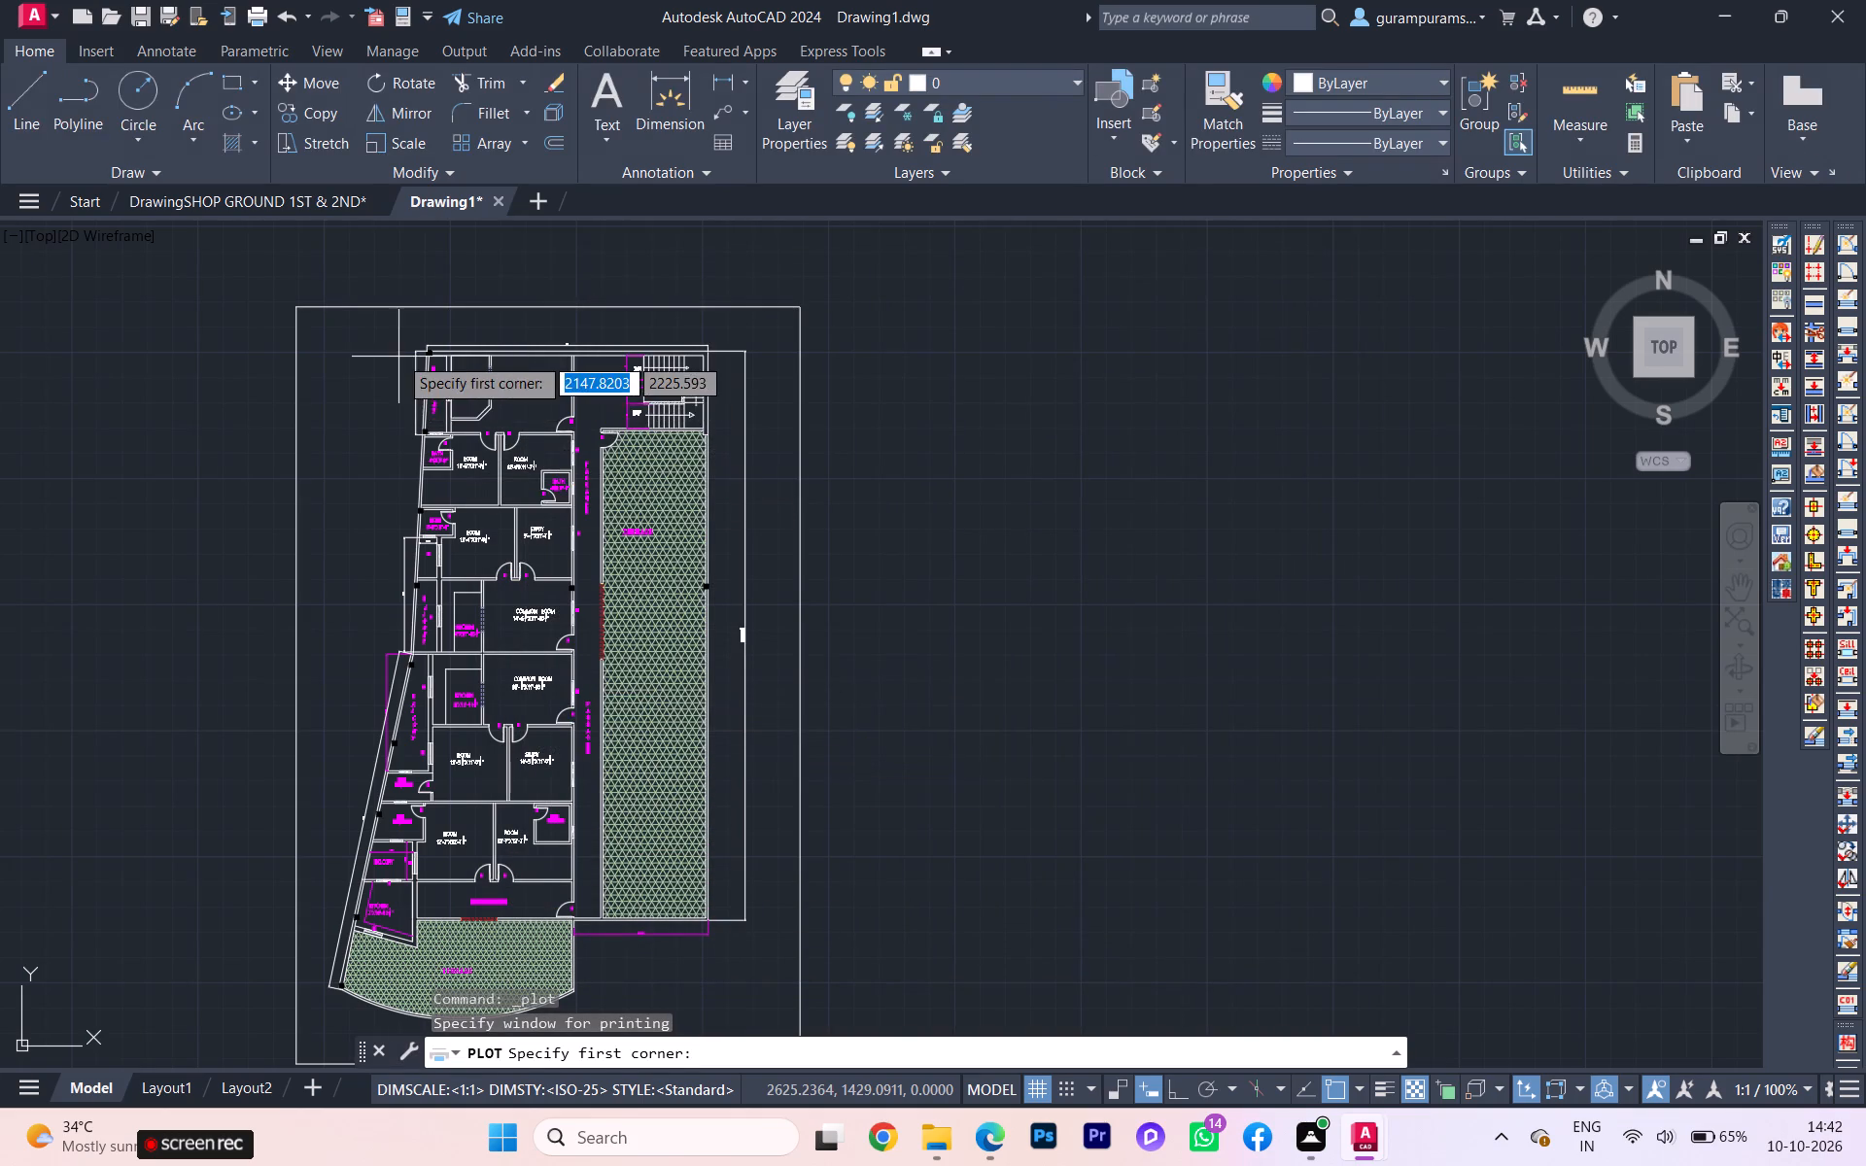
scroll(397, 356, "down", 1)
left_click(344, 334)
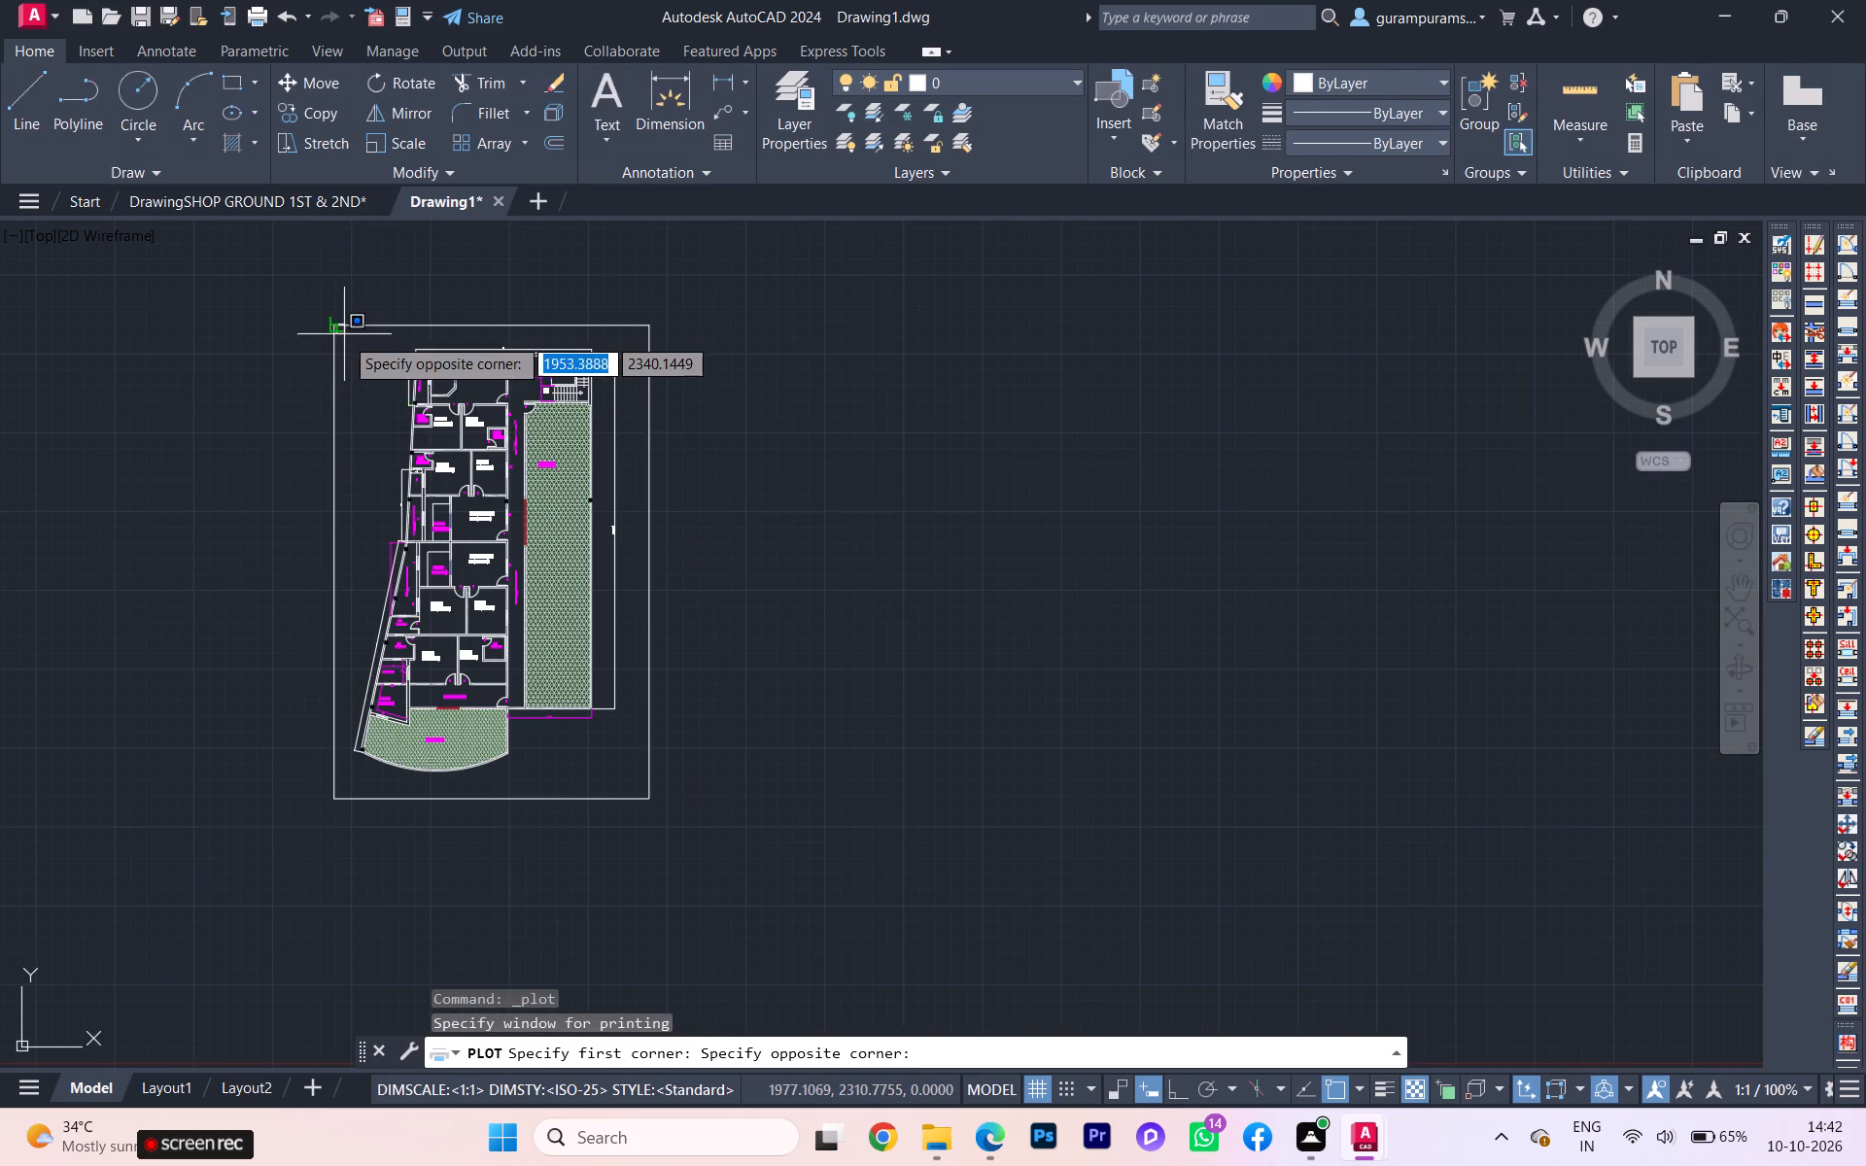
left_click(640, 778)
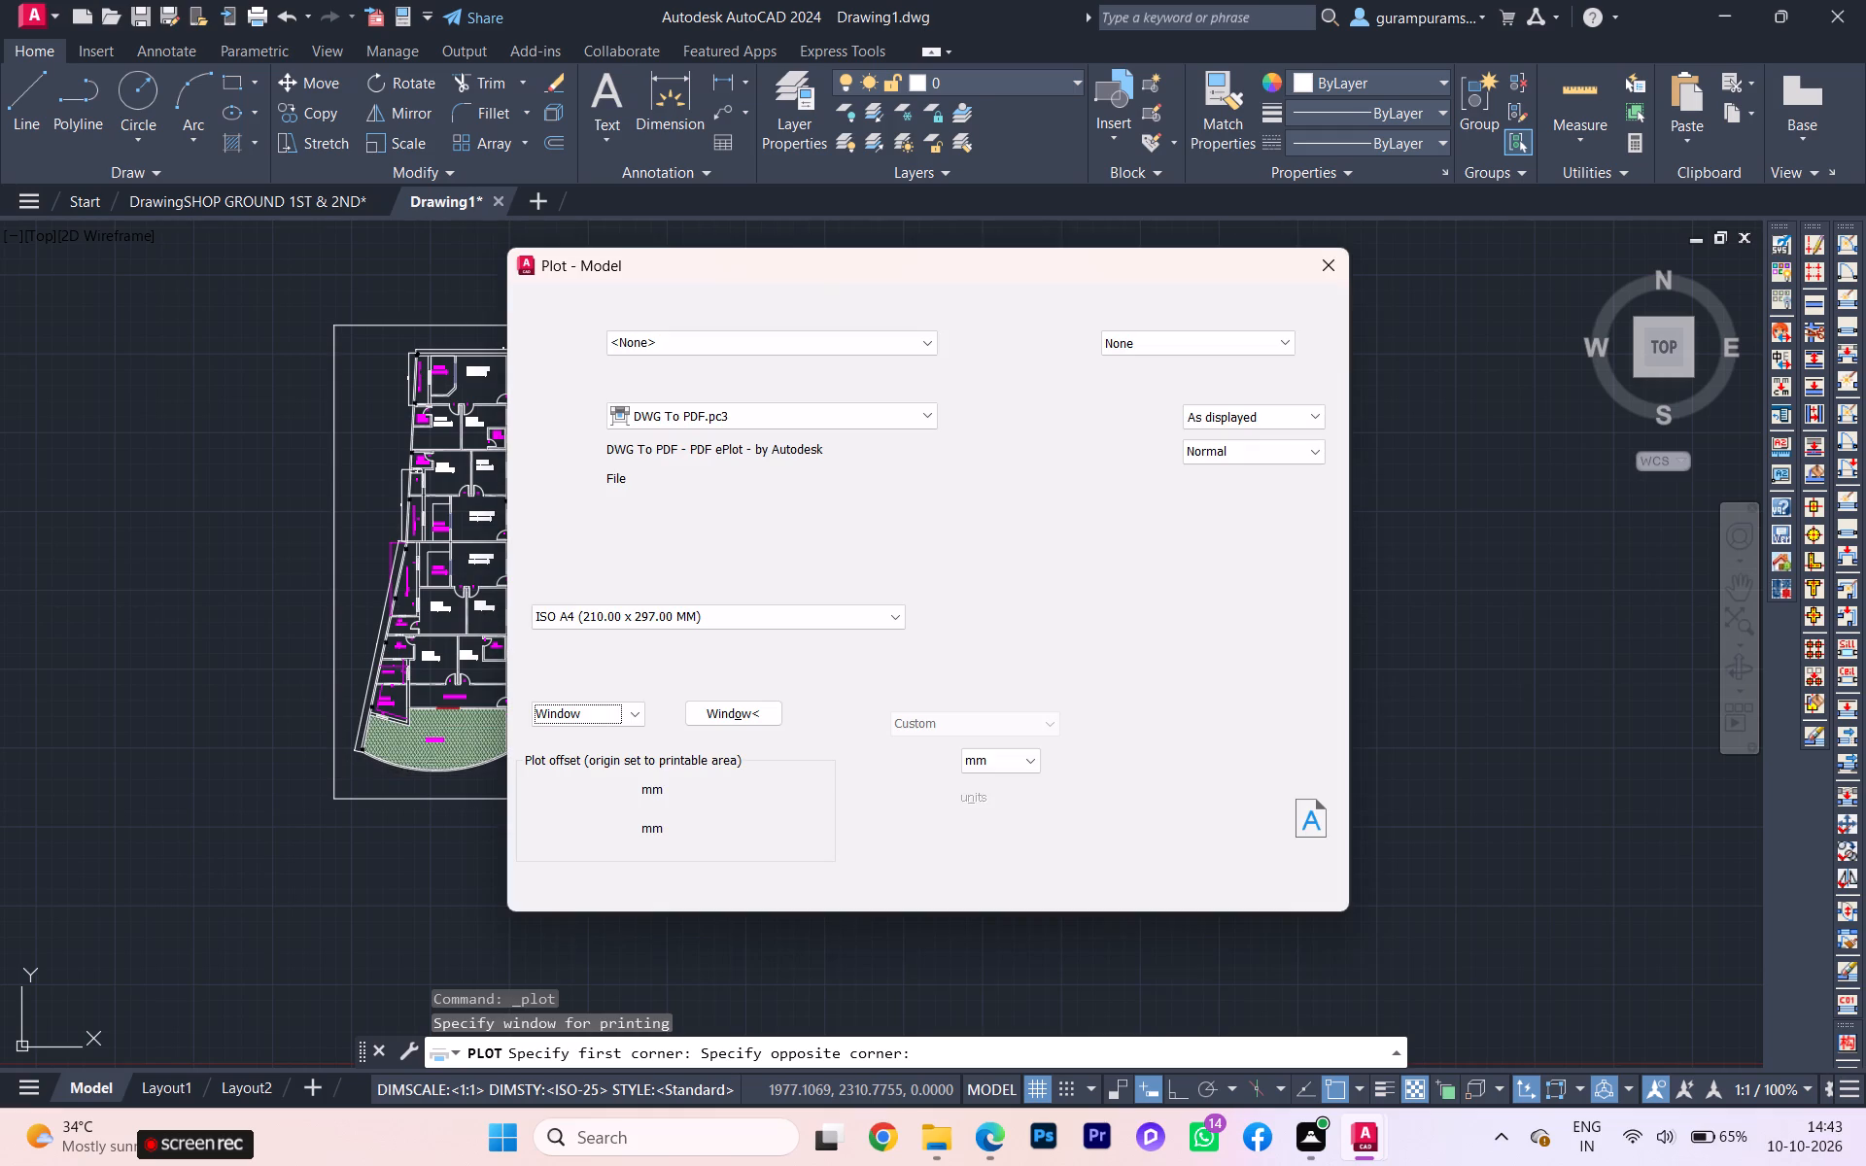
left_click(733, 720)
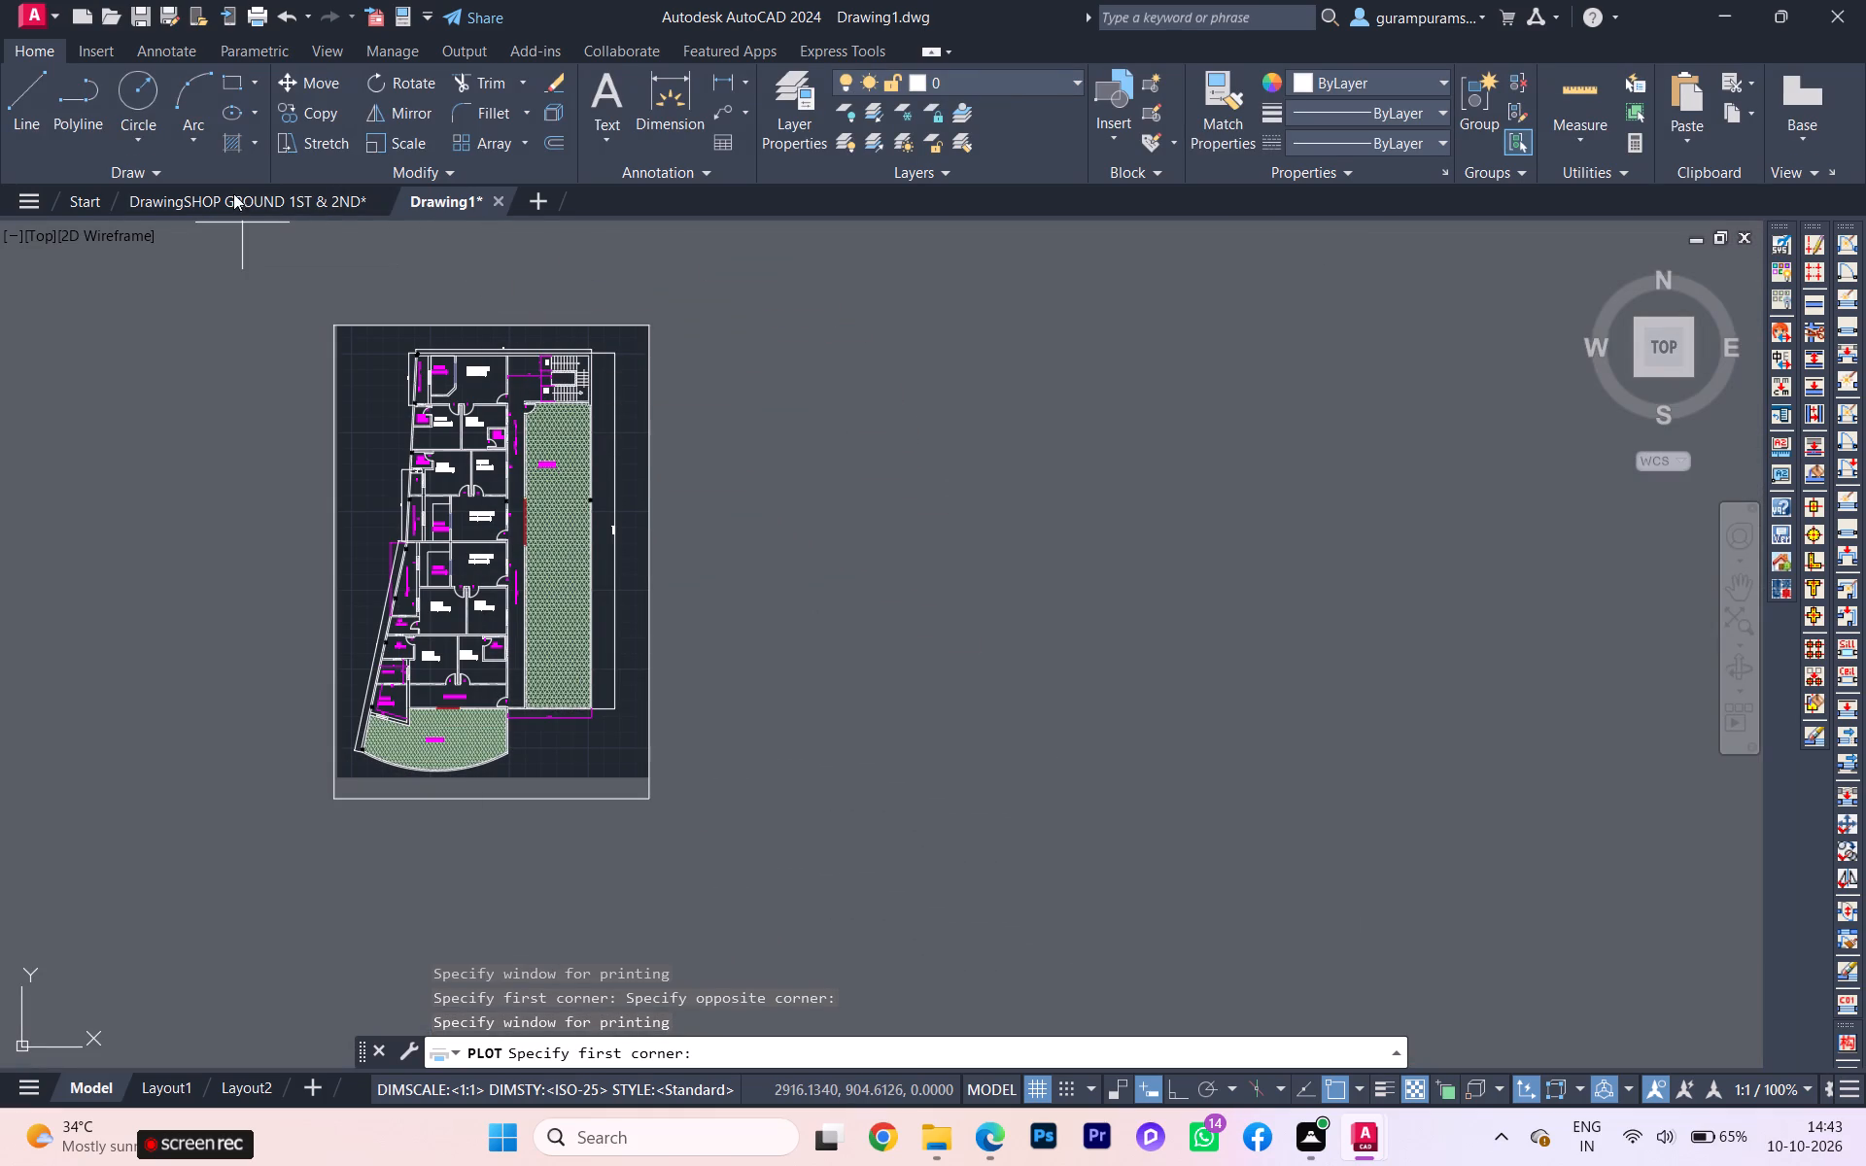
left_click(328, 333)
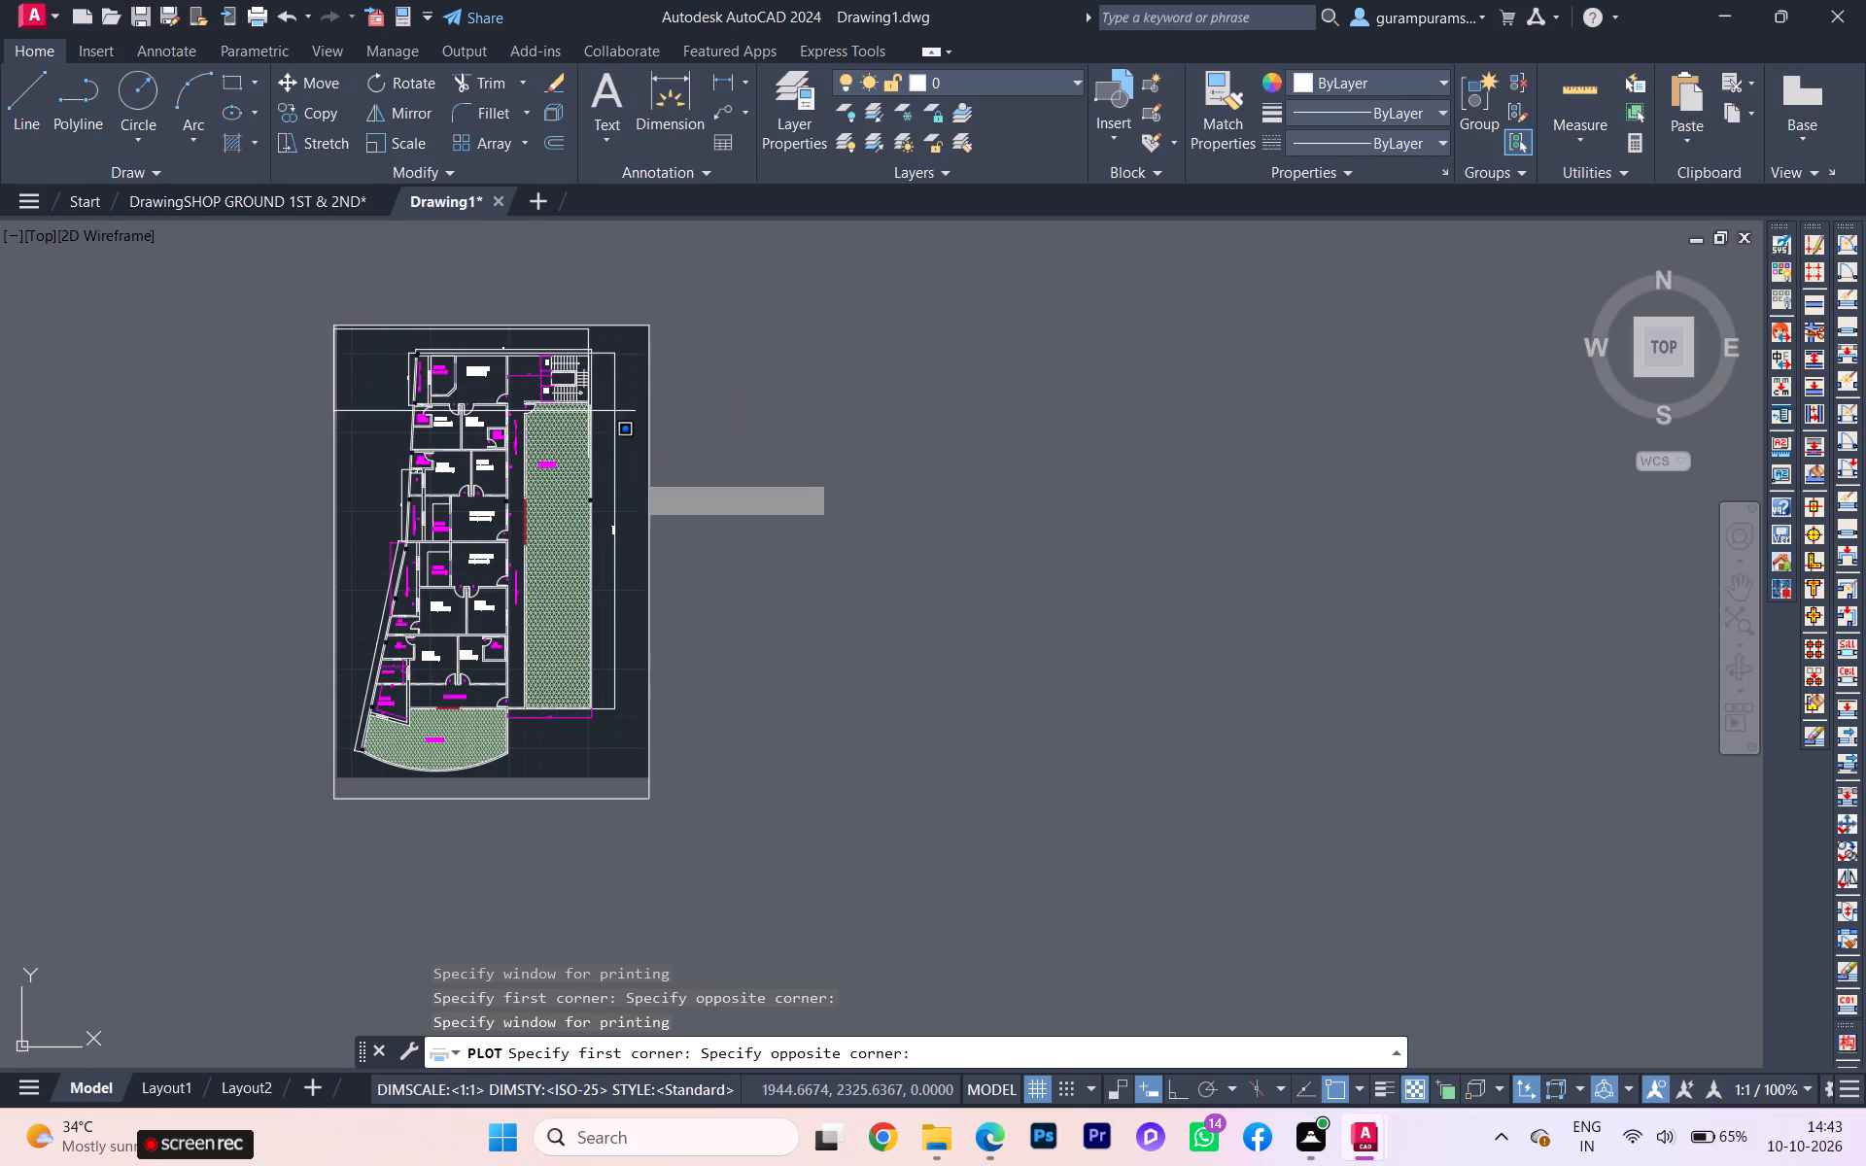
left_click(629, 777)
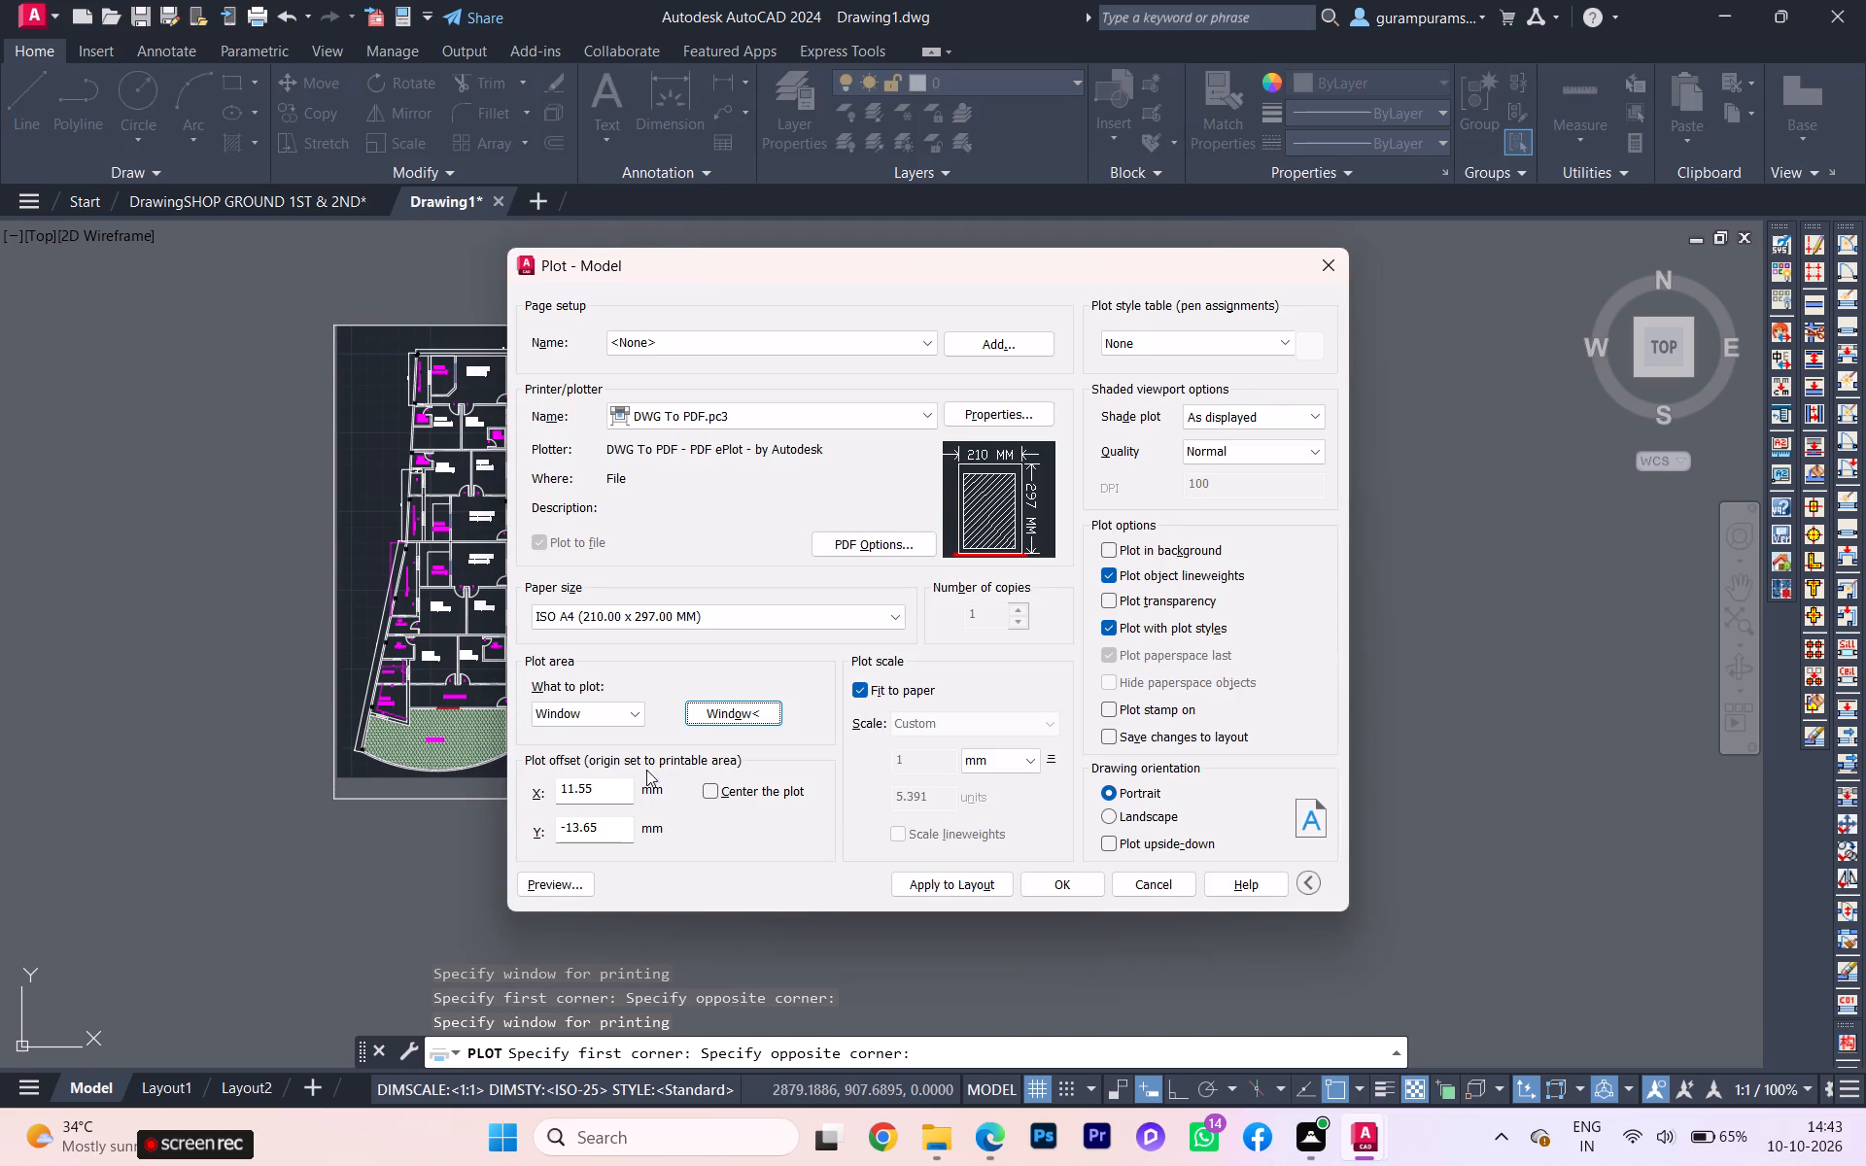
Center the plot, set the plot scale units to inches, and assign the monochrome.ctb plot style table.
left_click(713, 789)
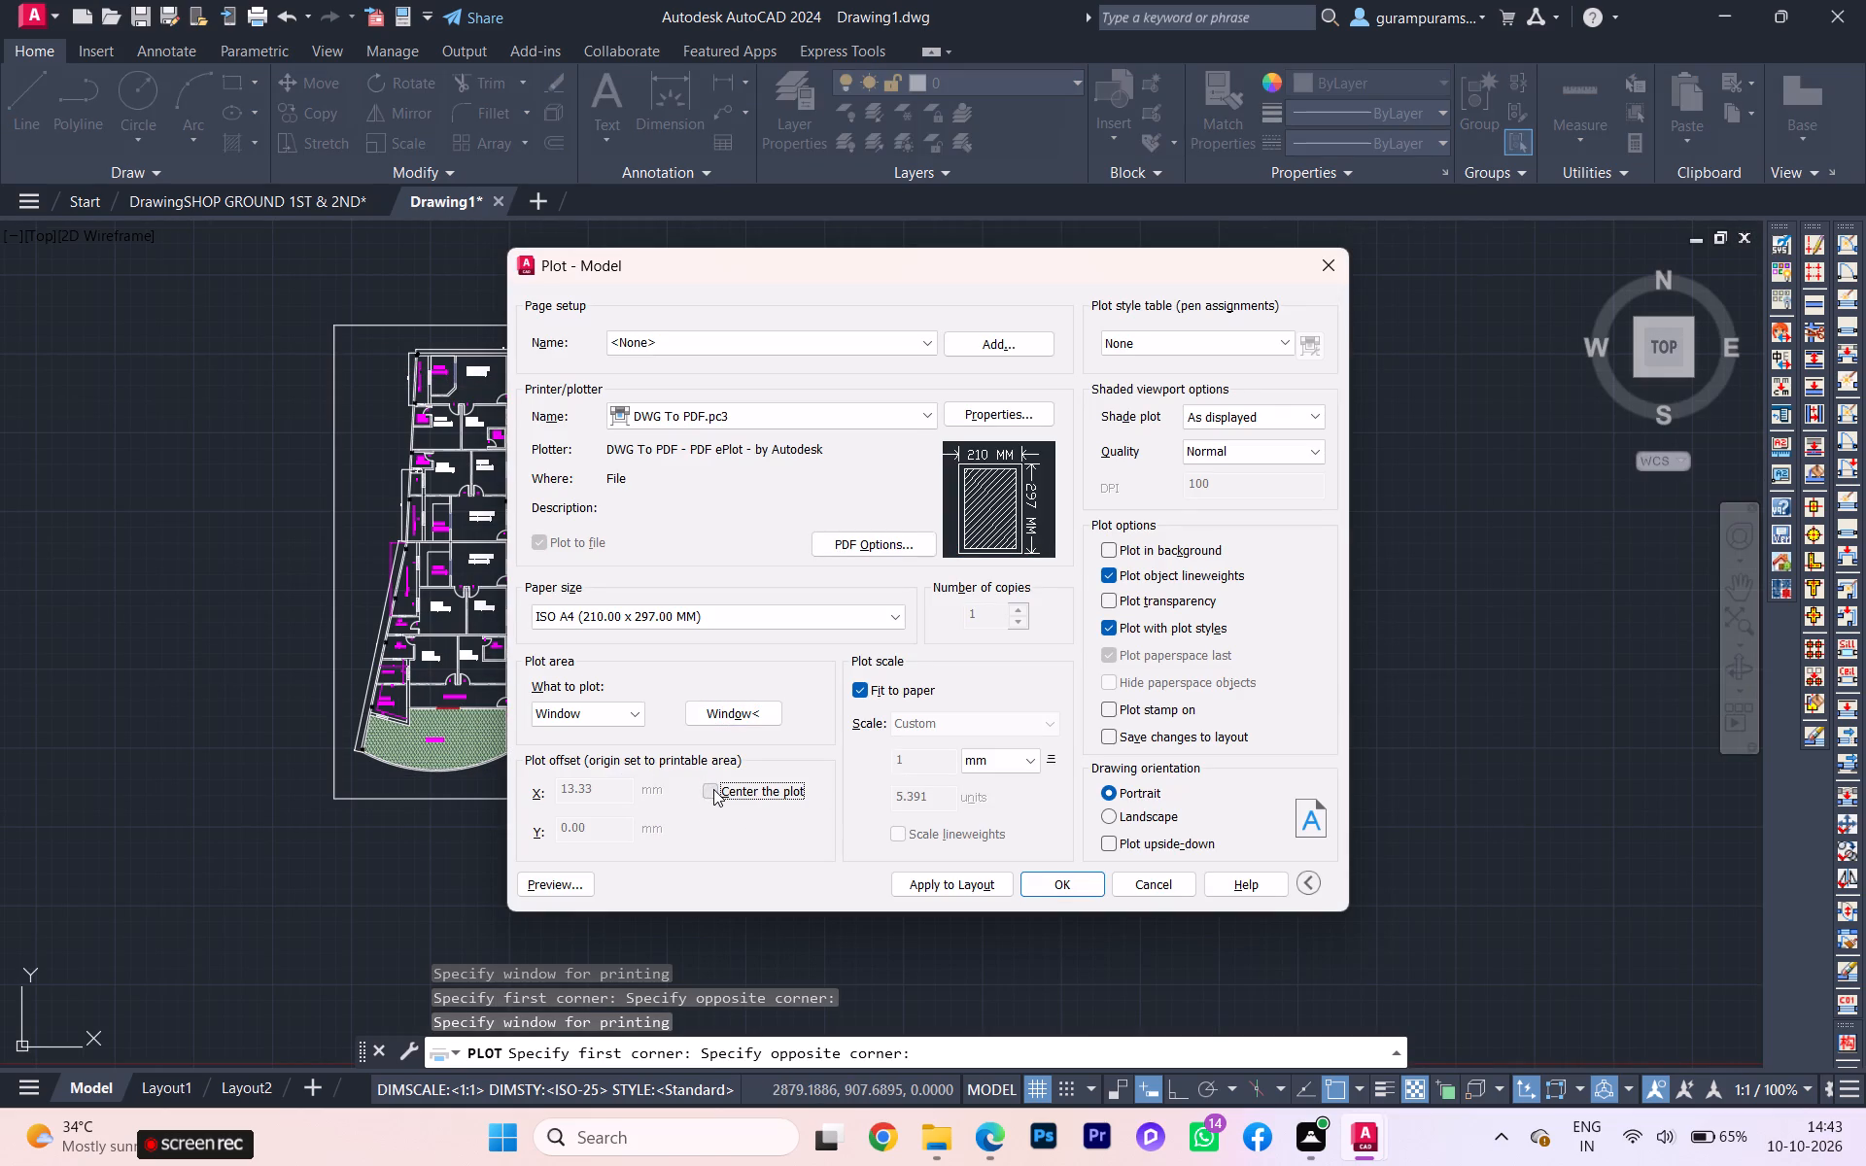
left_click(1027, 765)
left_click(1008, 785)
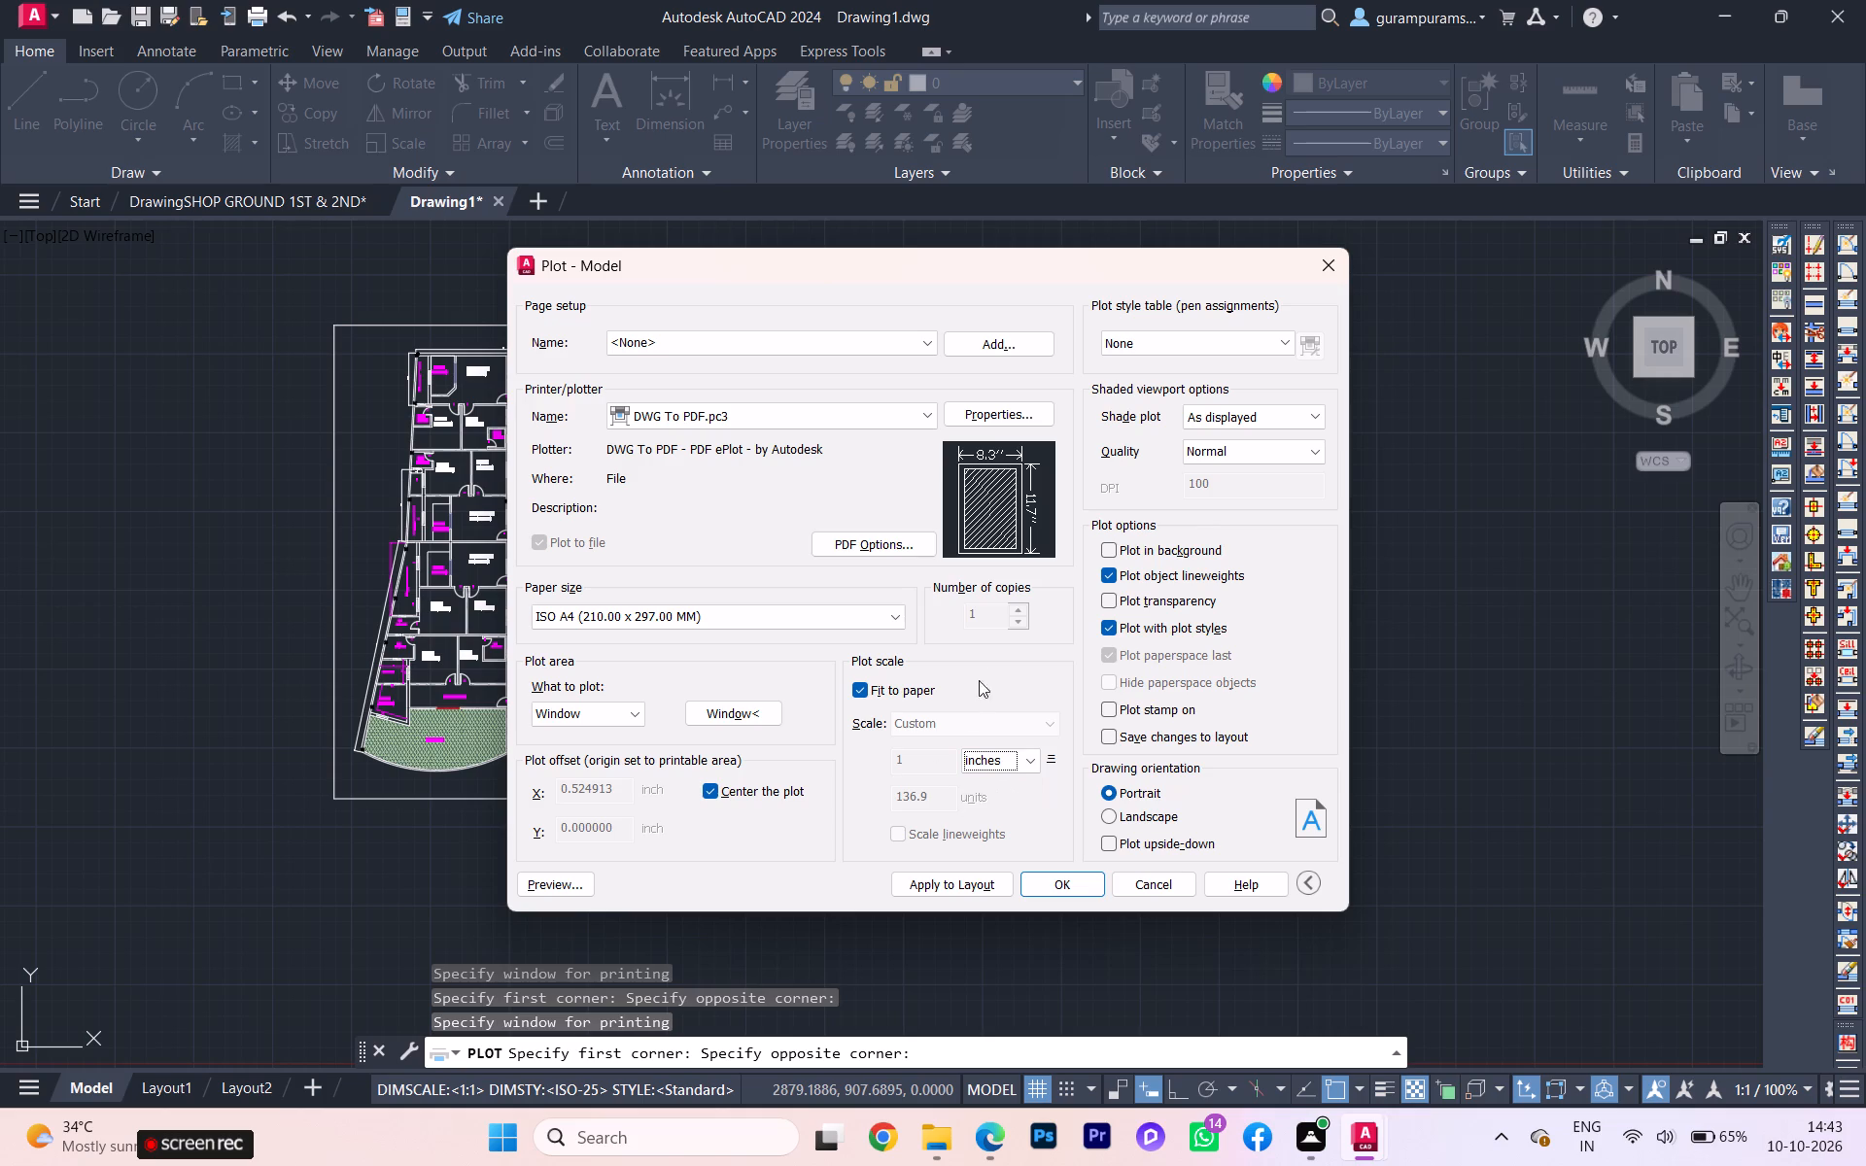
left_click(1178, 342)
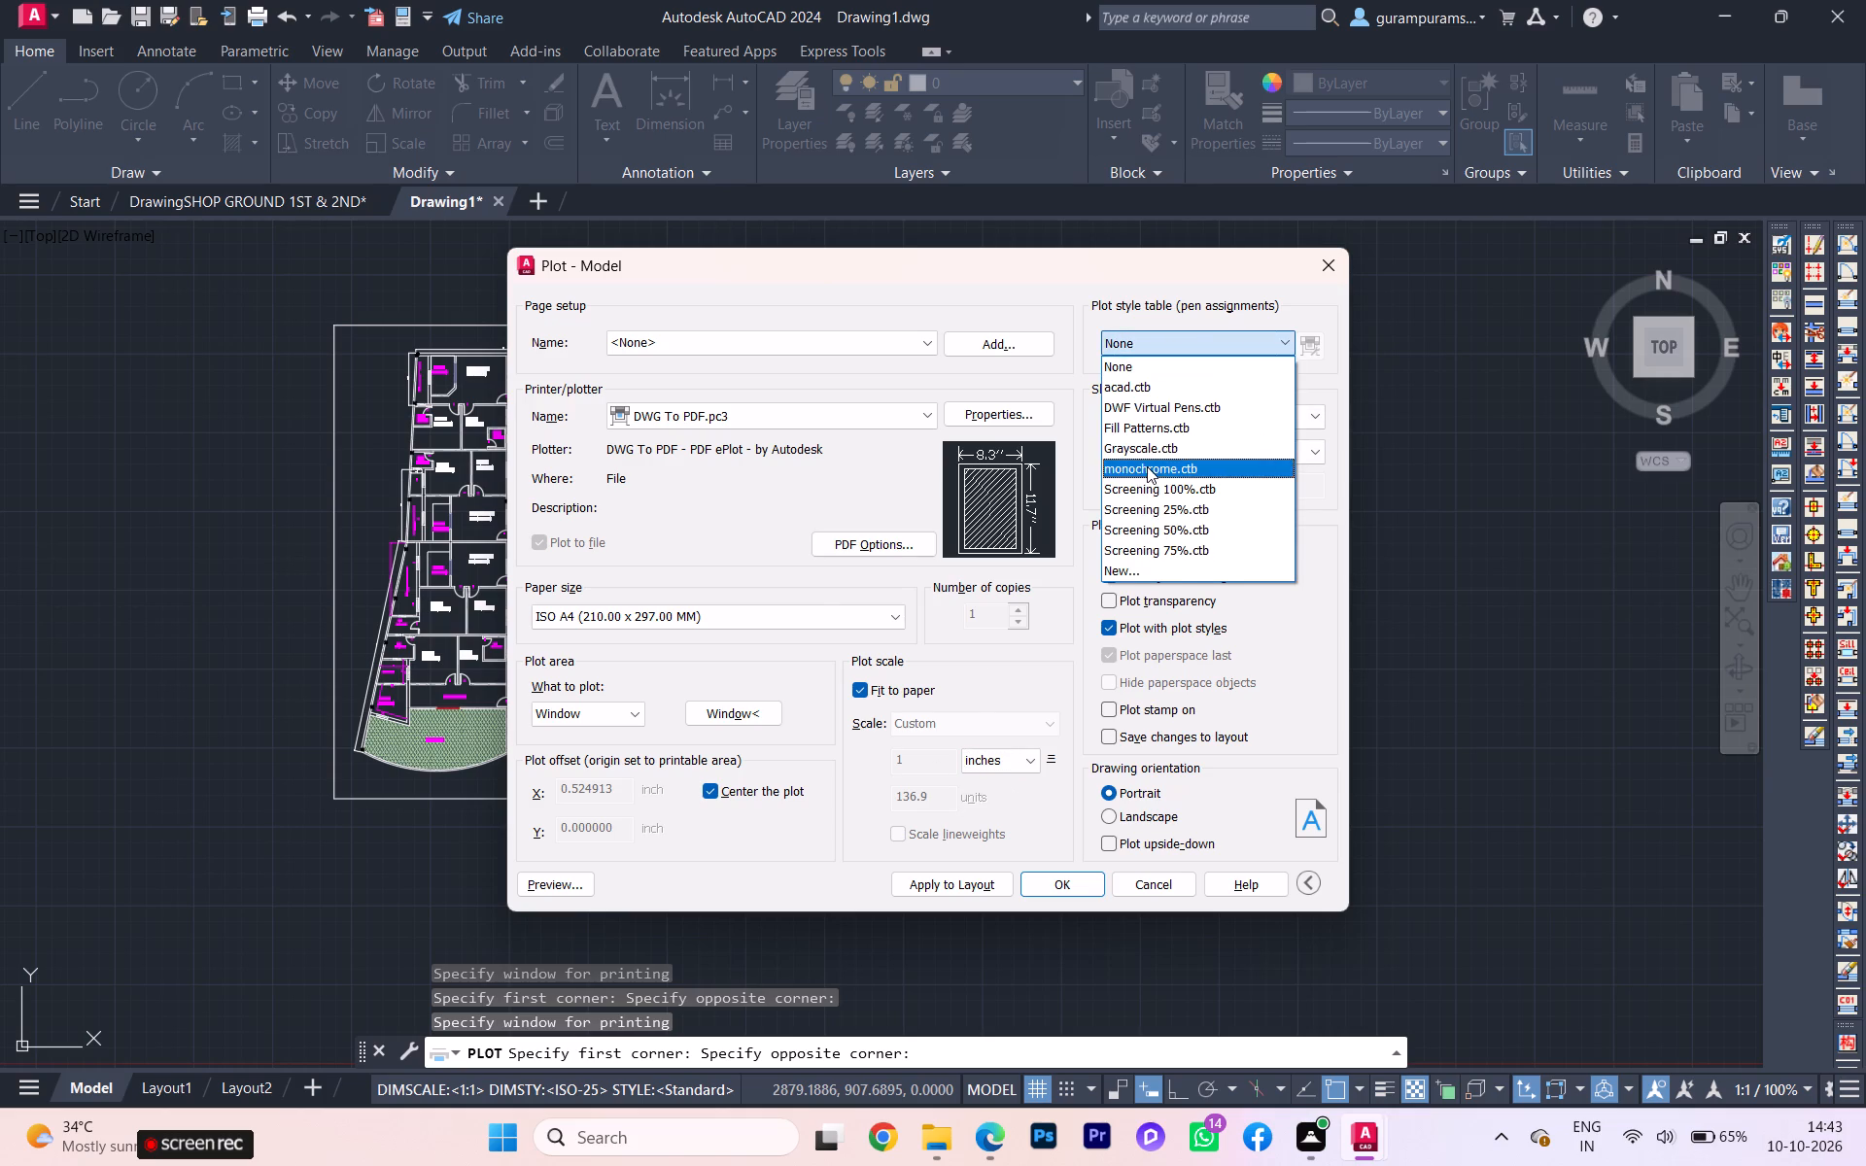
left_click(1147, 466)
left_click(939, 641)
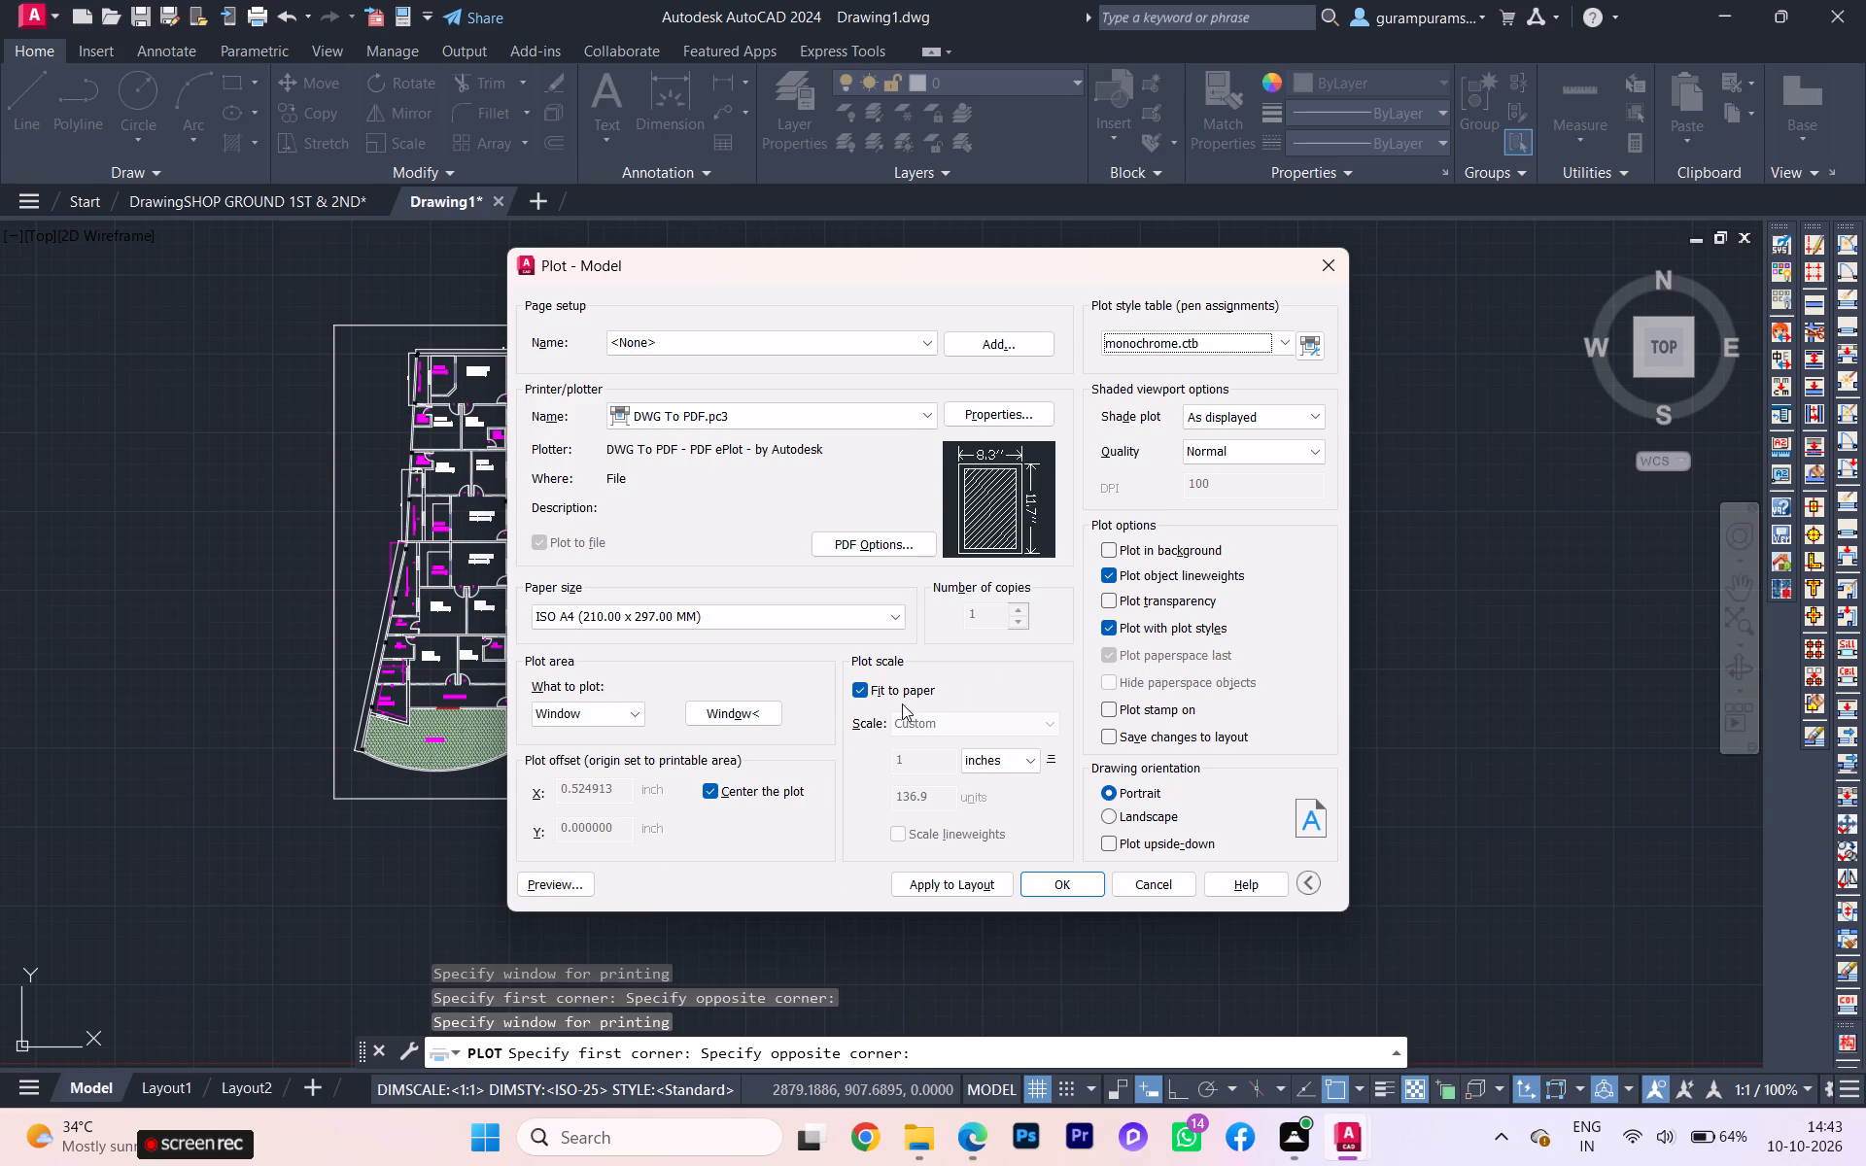
Preview the plot and examine the line colours, room labels and dimension texts, then leave the preview and cancel the plot.
left_click(553, 887)
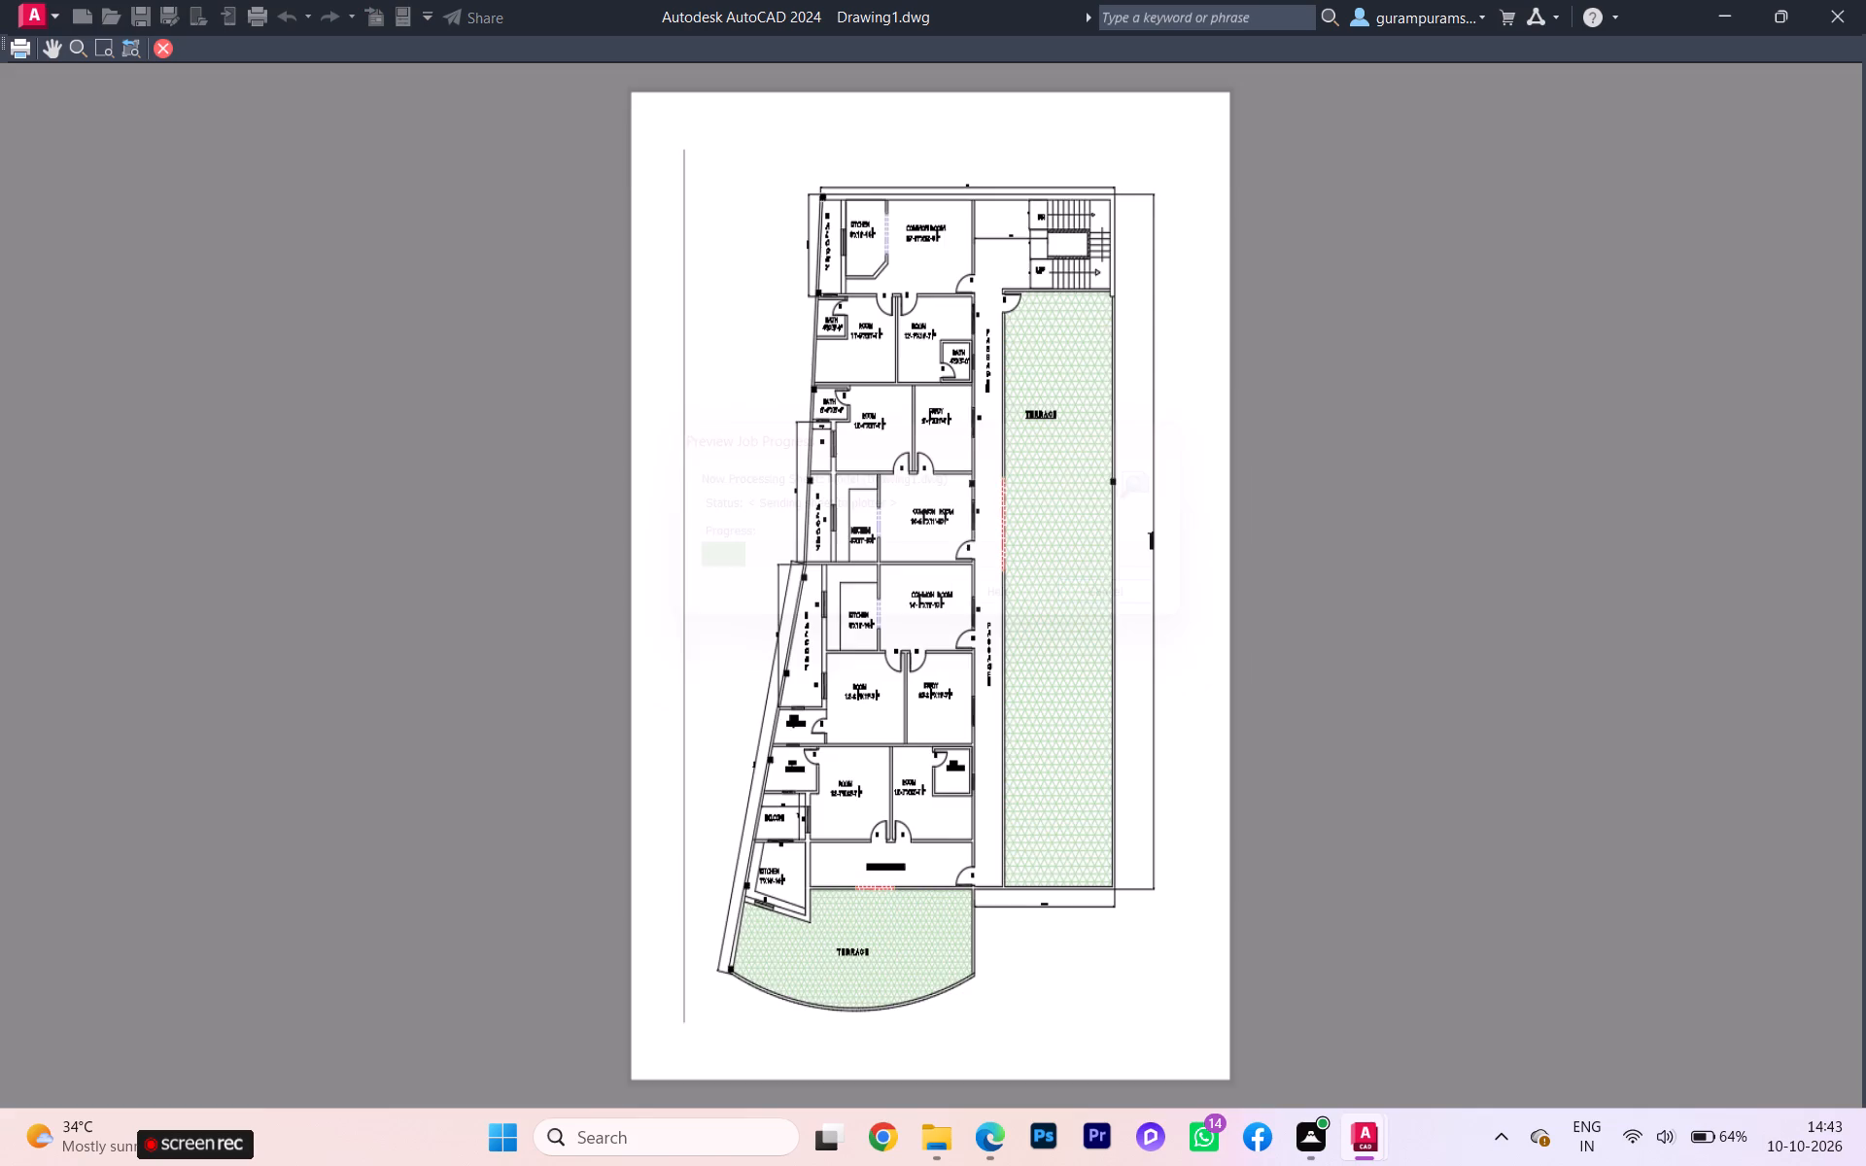
scroll(882, 627, "up", 3)
scroll(592, 656, "down", 2)
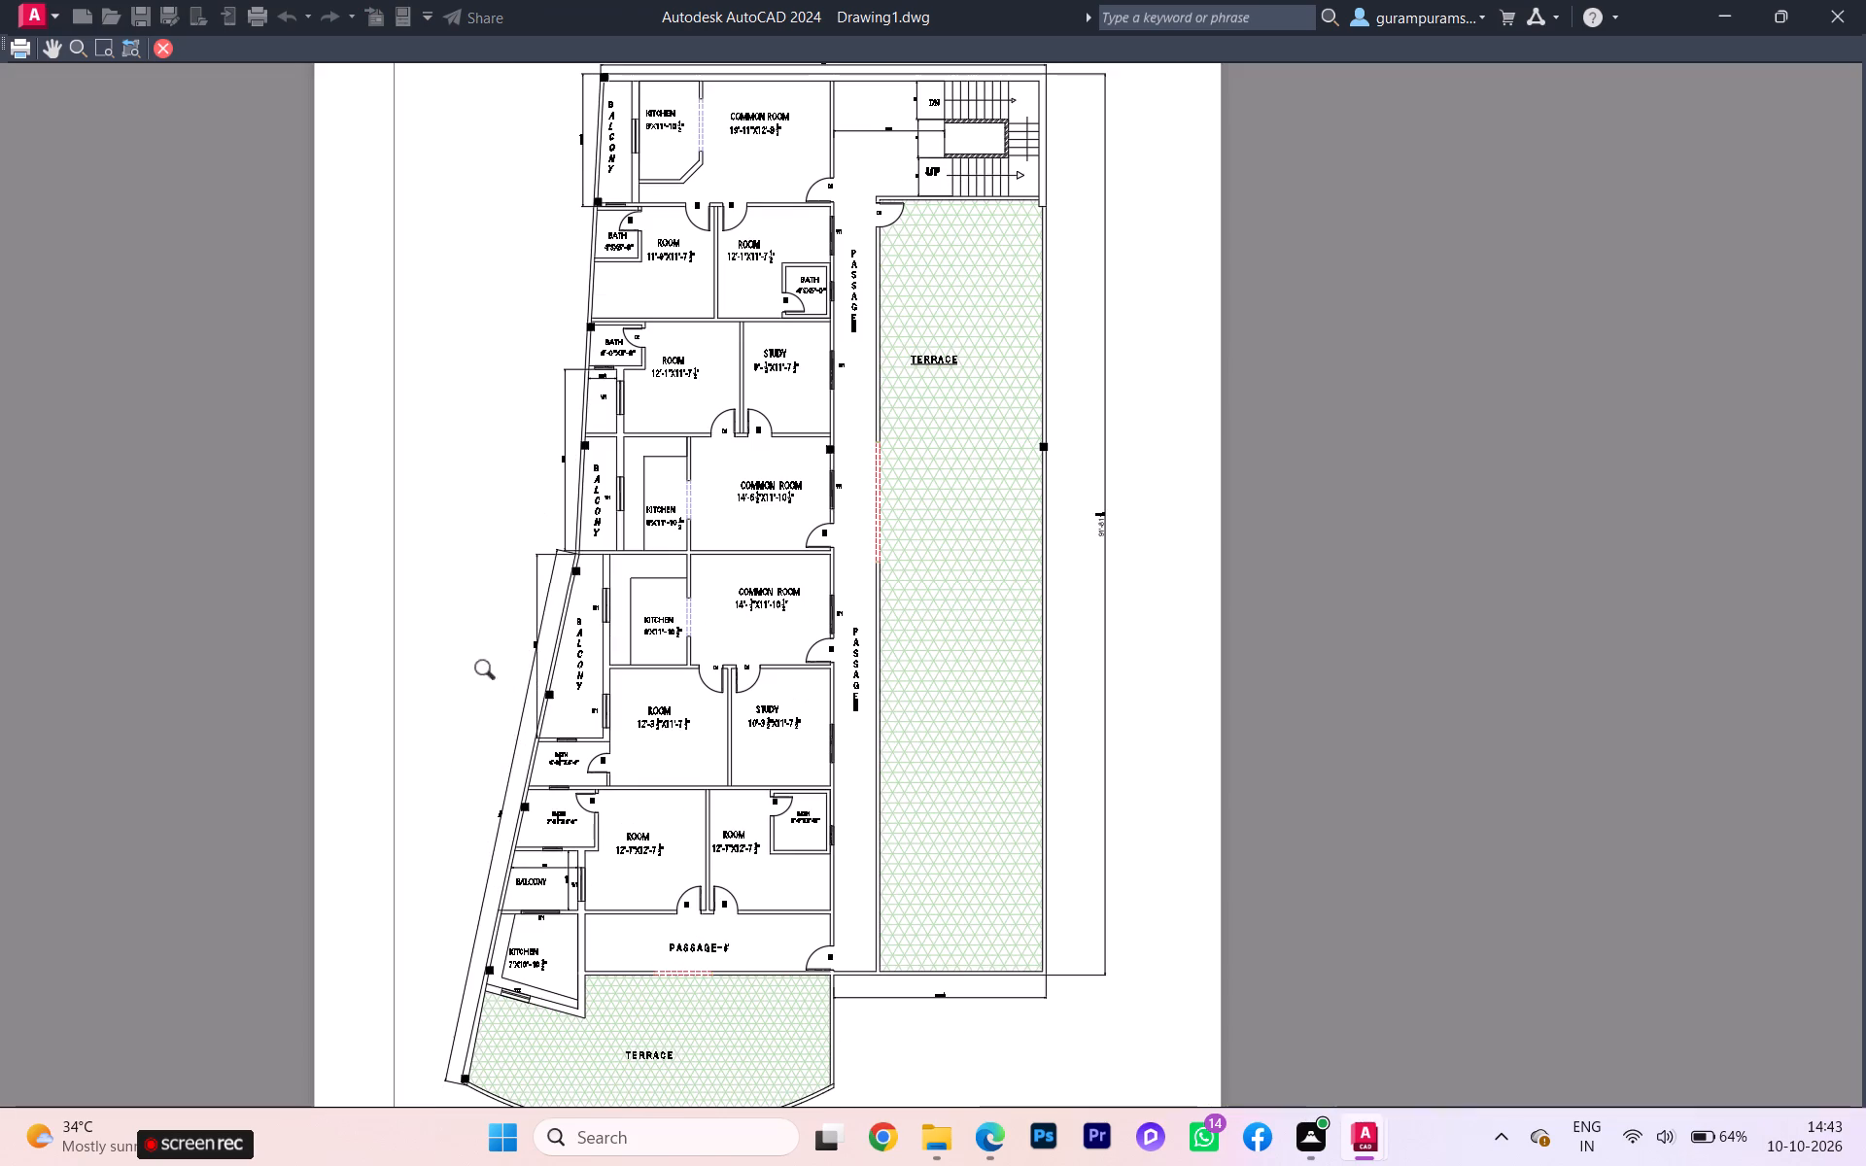
scroll(437, 709, "down", 1)
scroll(652, 792, "up", 1)
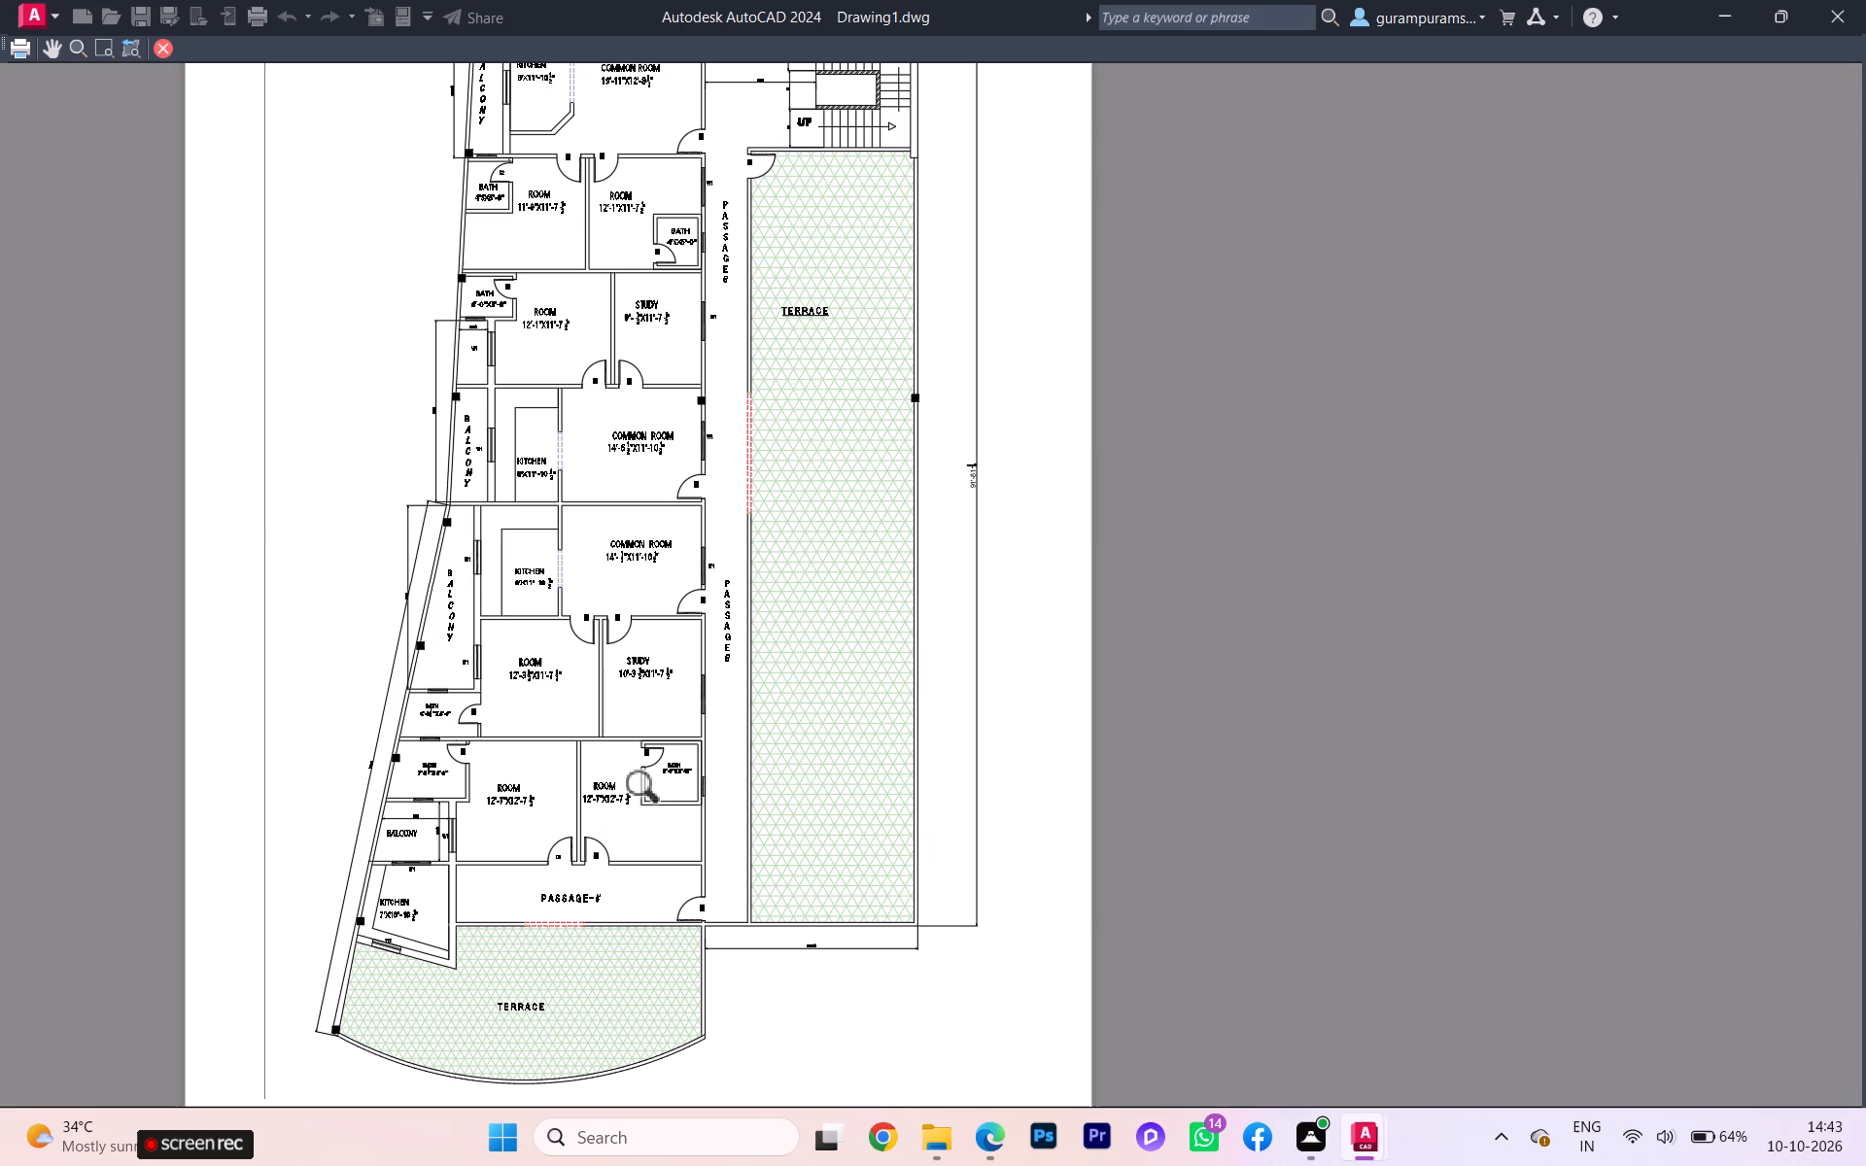
scroll(871, 737, "down", 1)
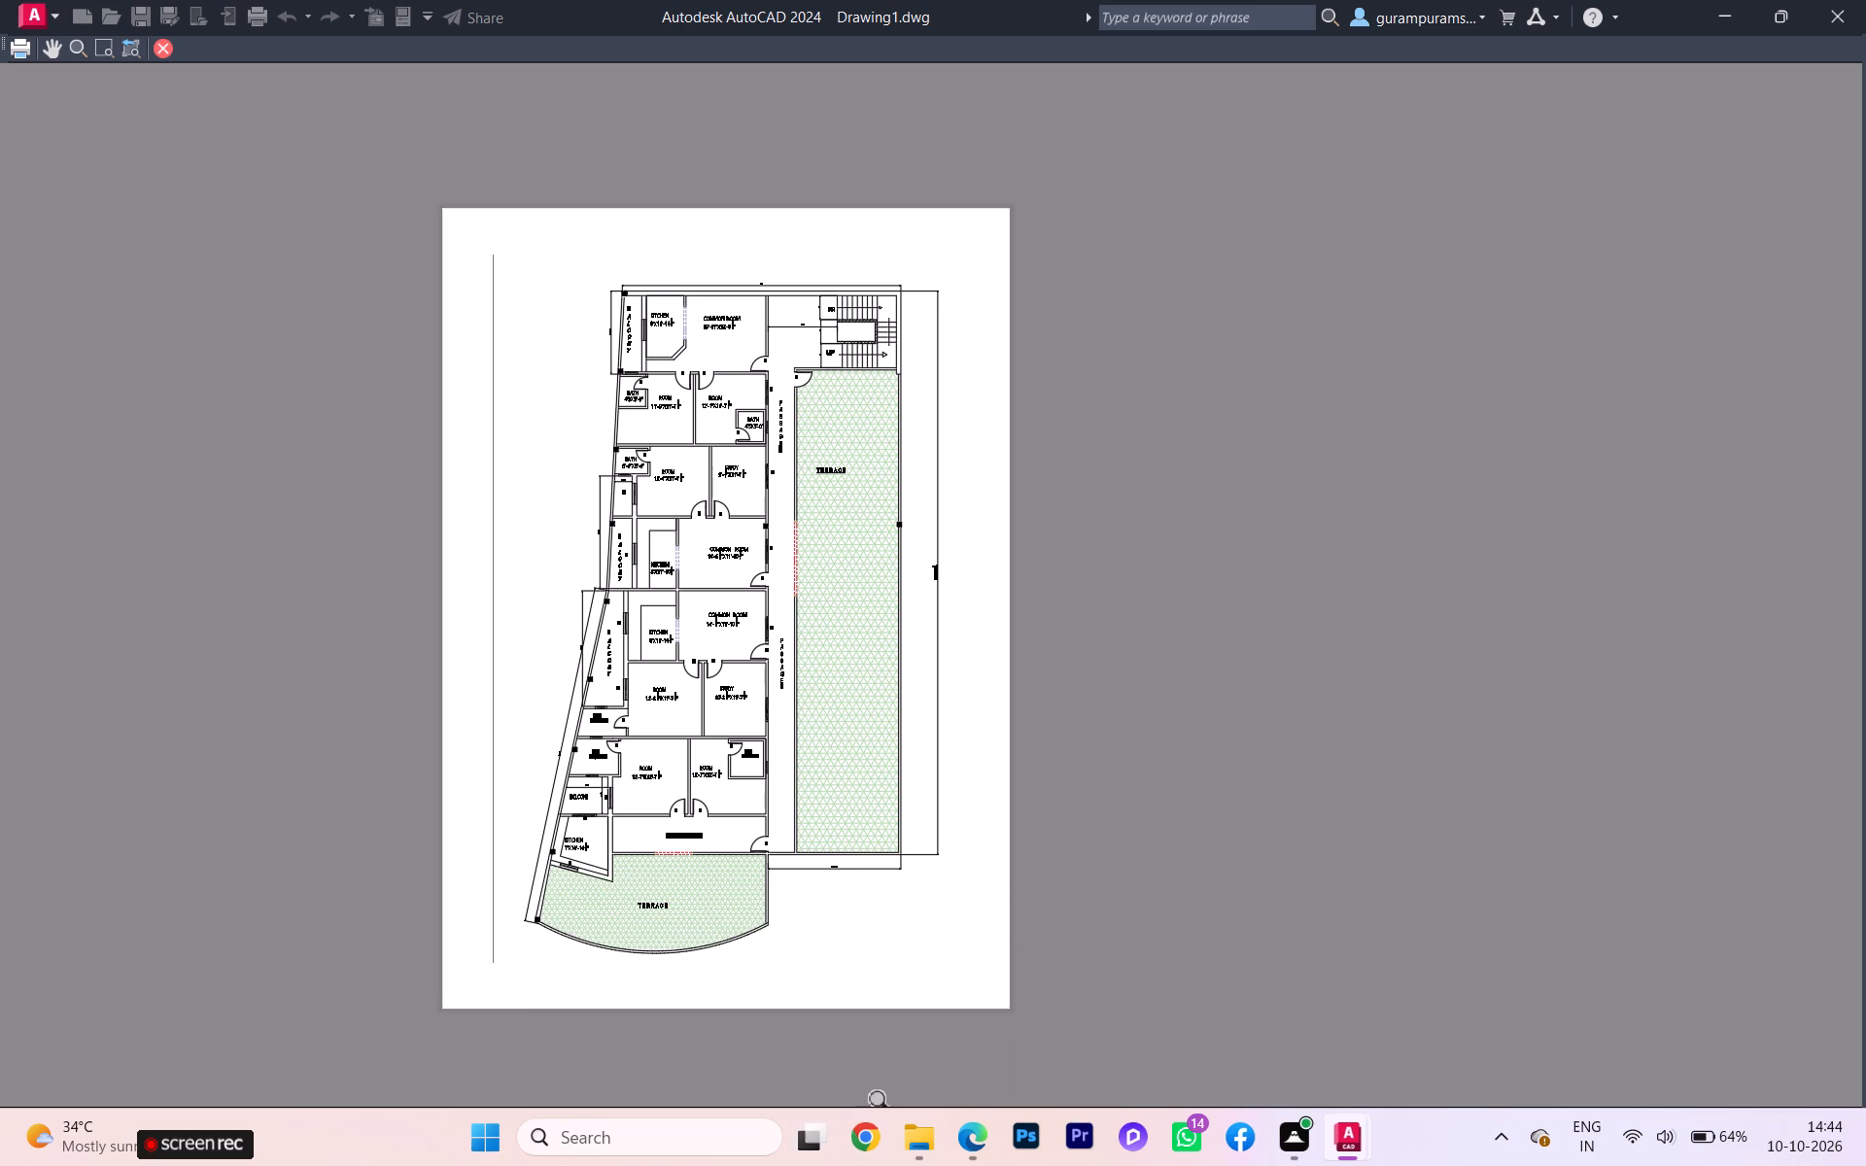
scroll(683, 231, "up", 2)
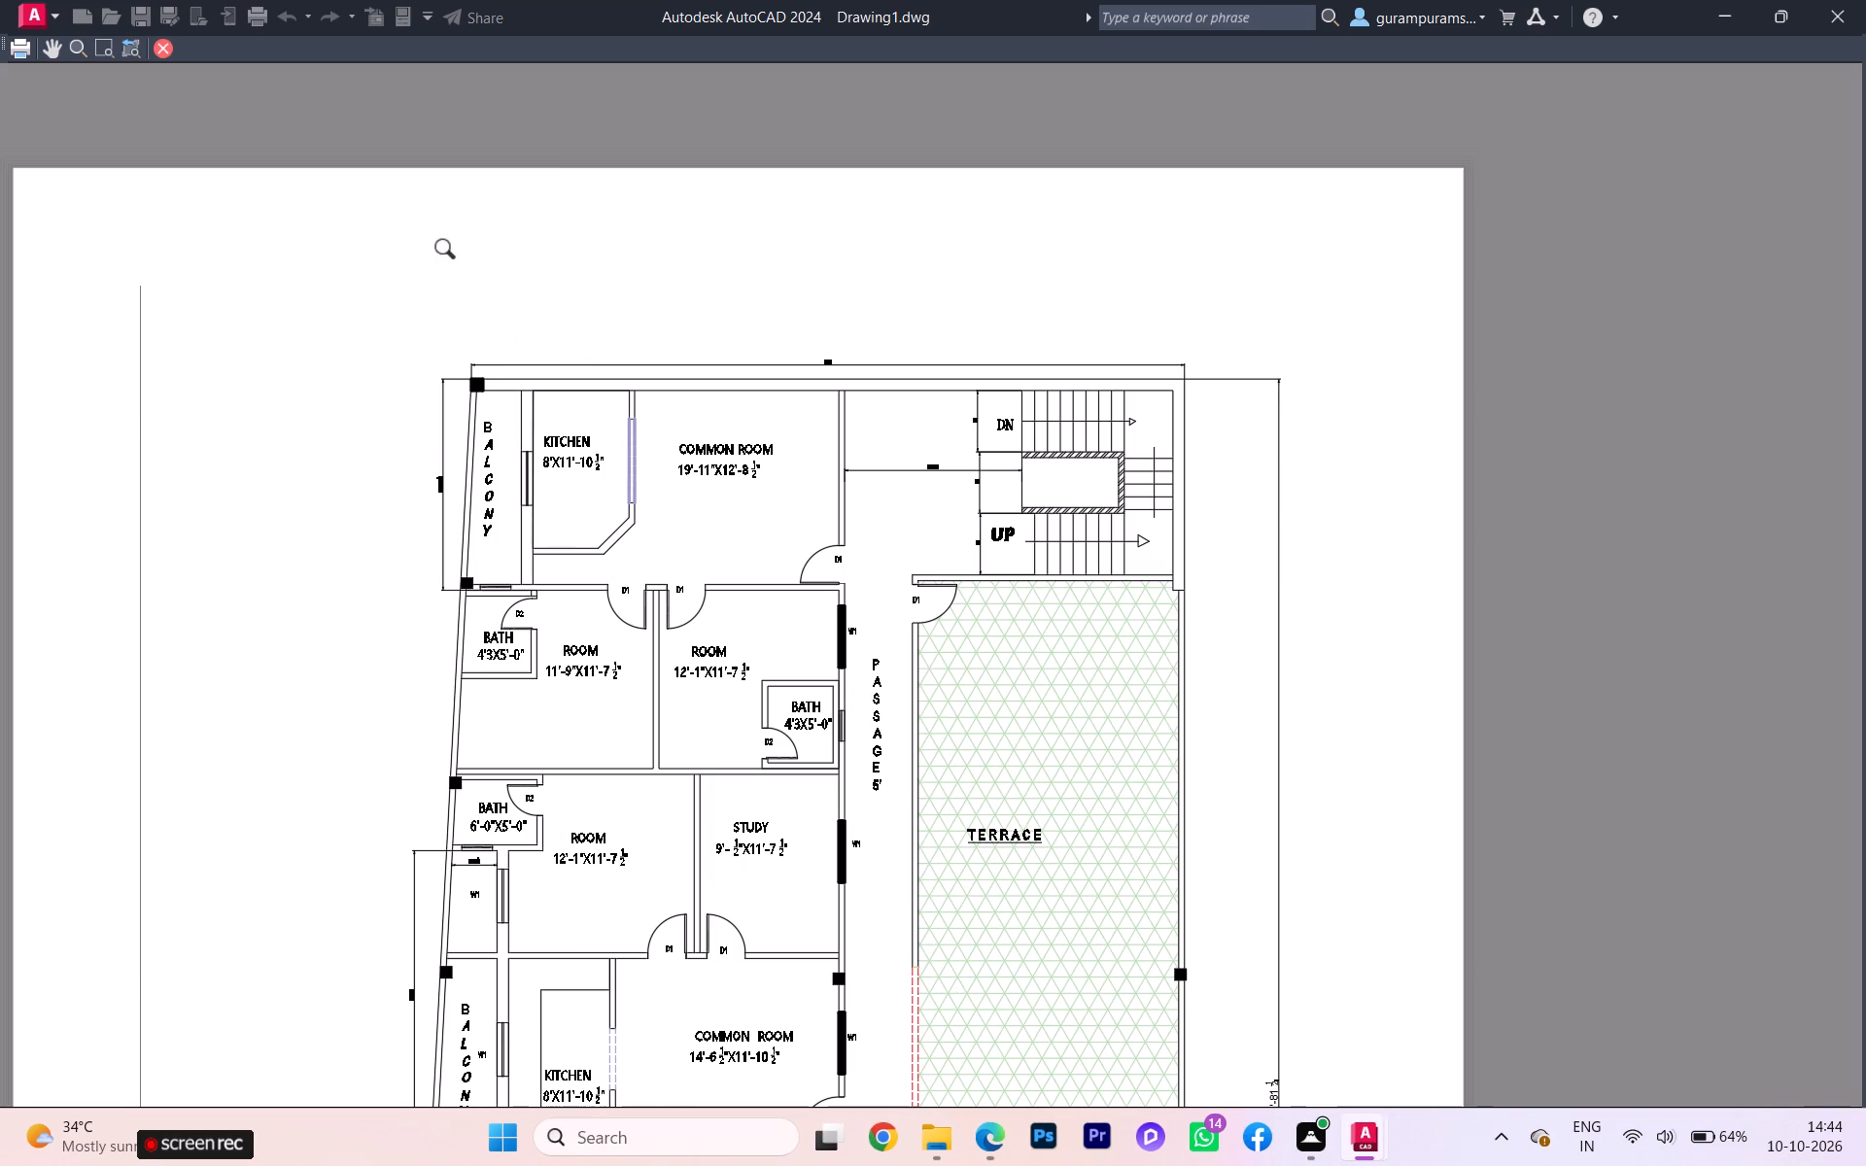
scroll(792, 406, "up", 3)
scroll(996, 441, "down", 1)
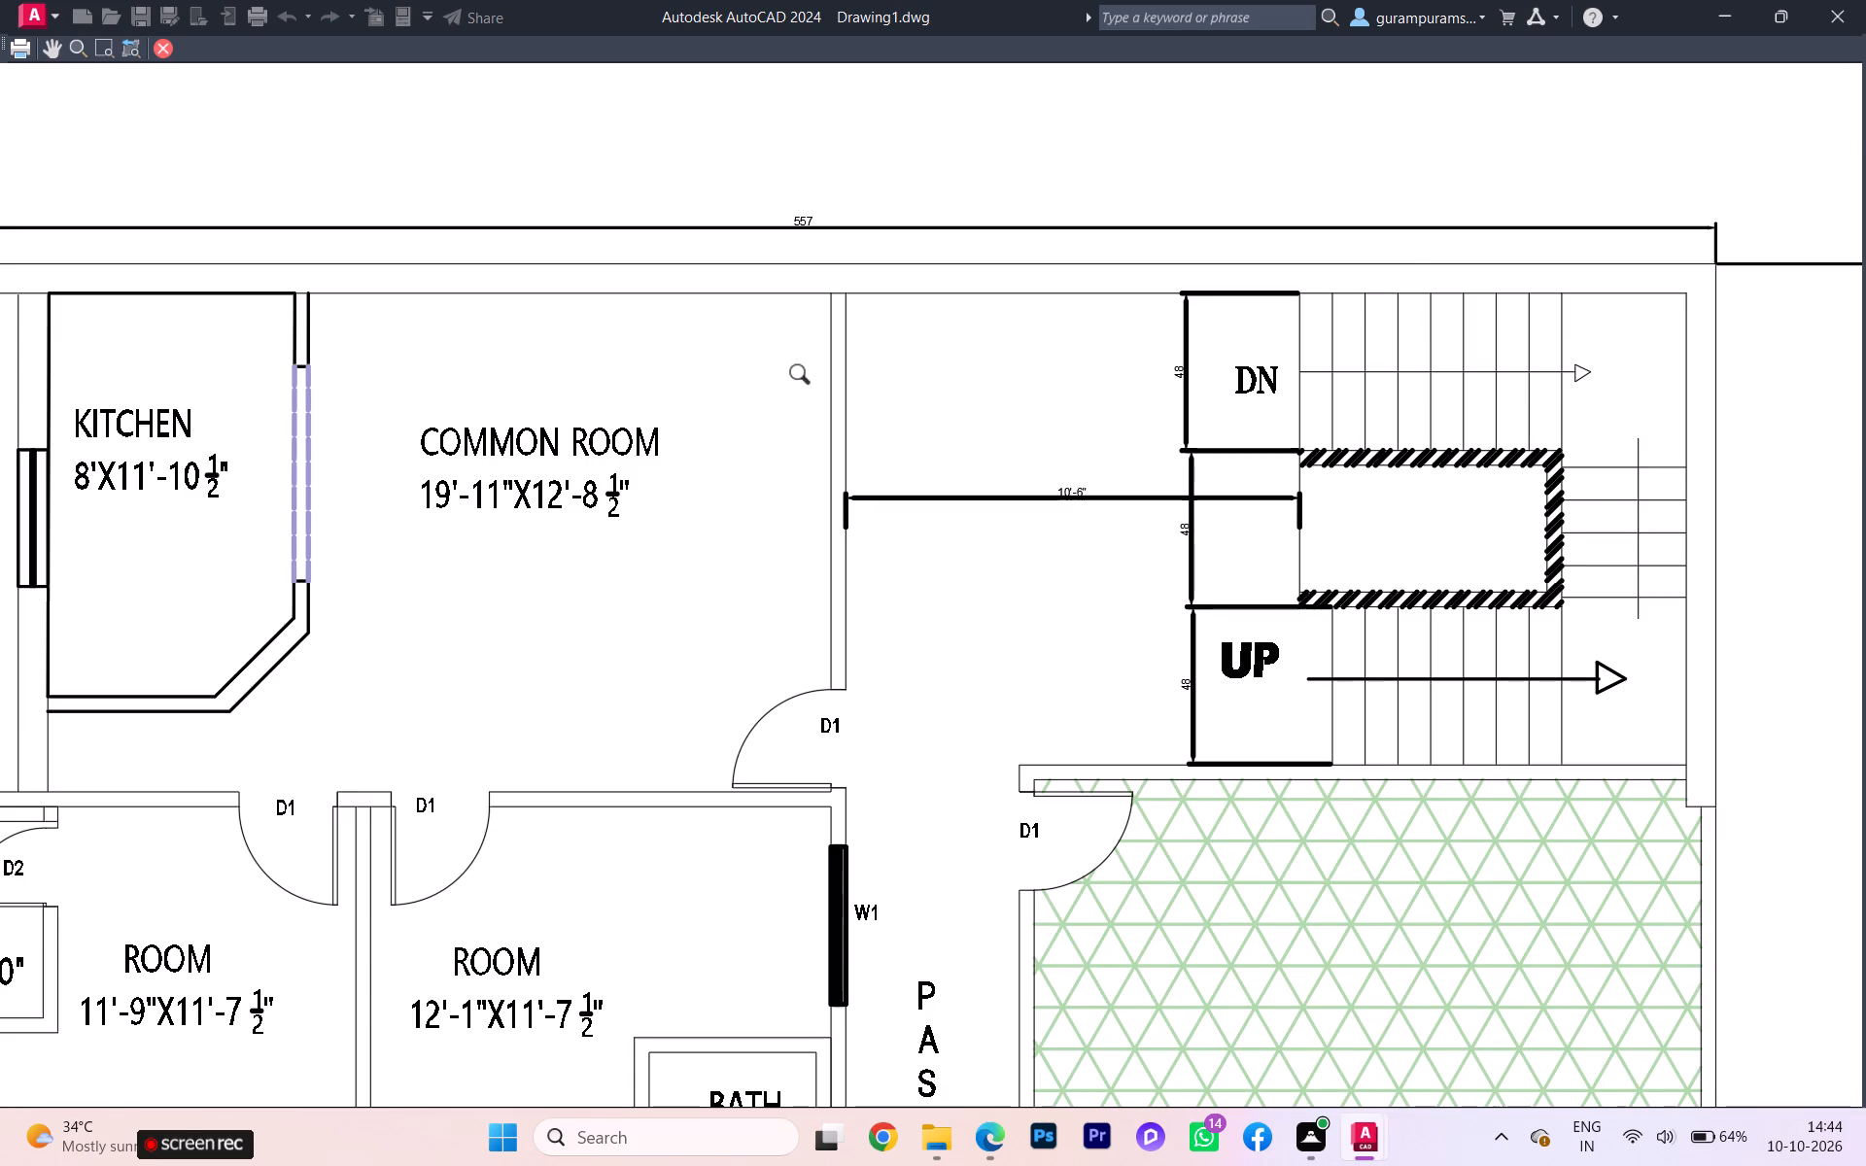
scroll(805, 375, "up", 1)
scroll(805, 374, "down", 2)
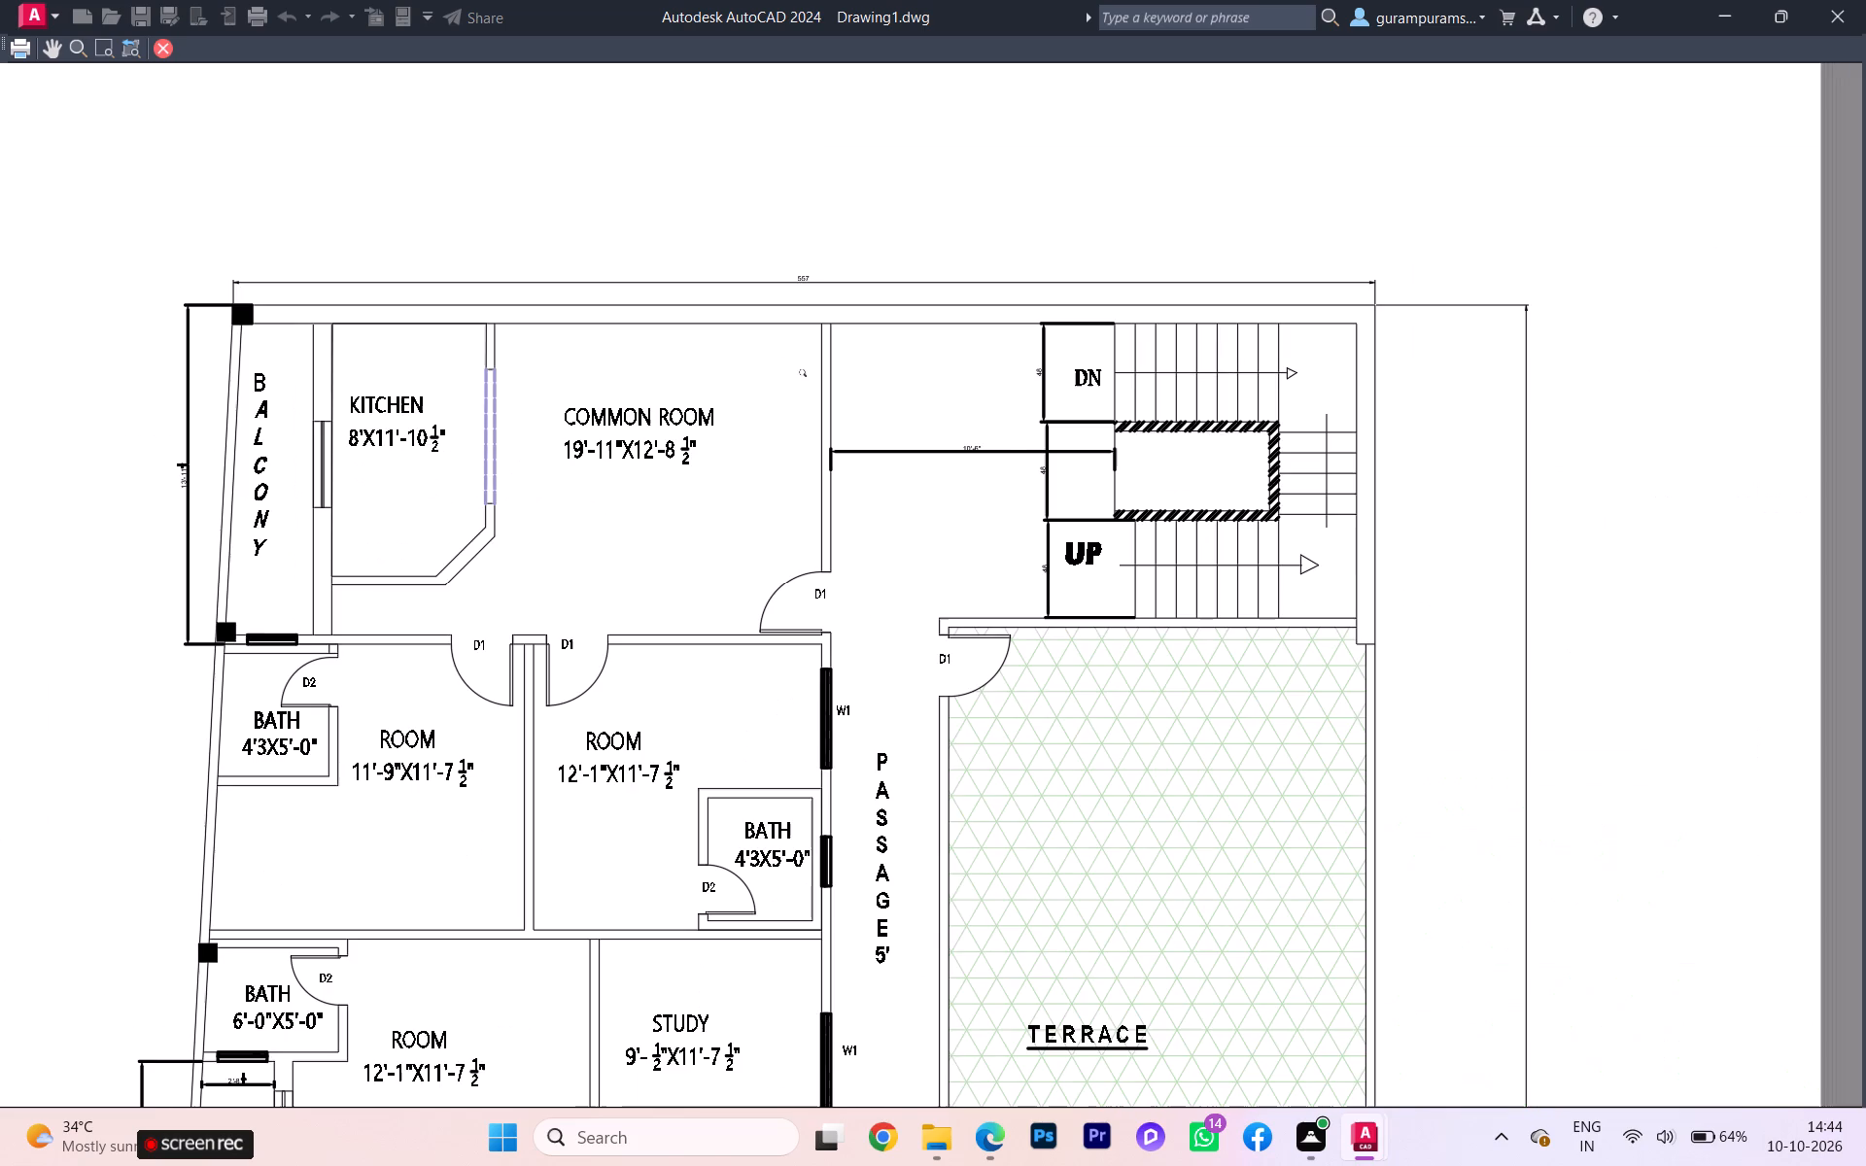
scroll(63, 501, "up", 3)
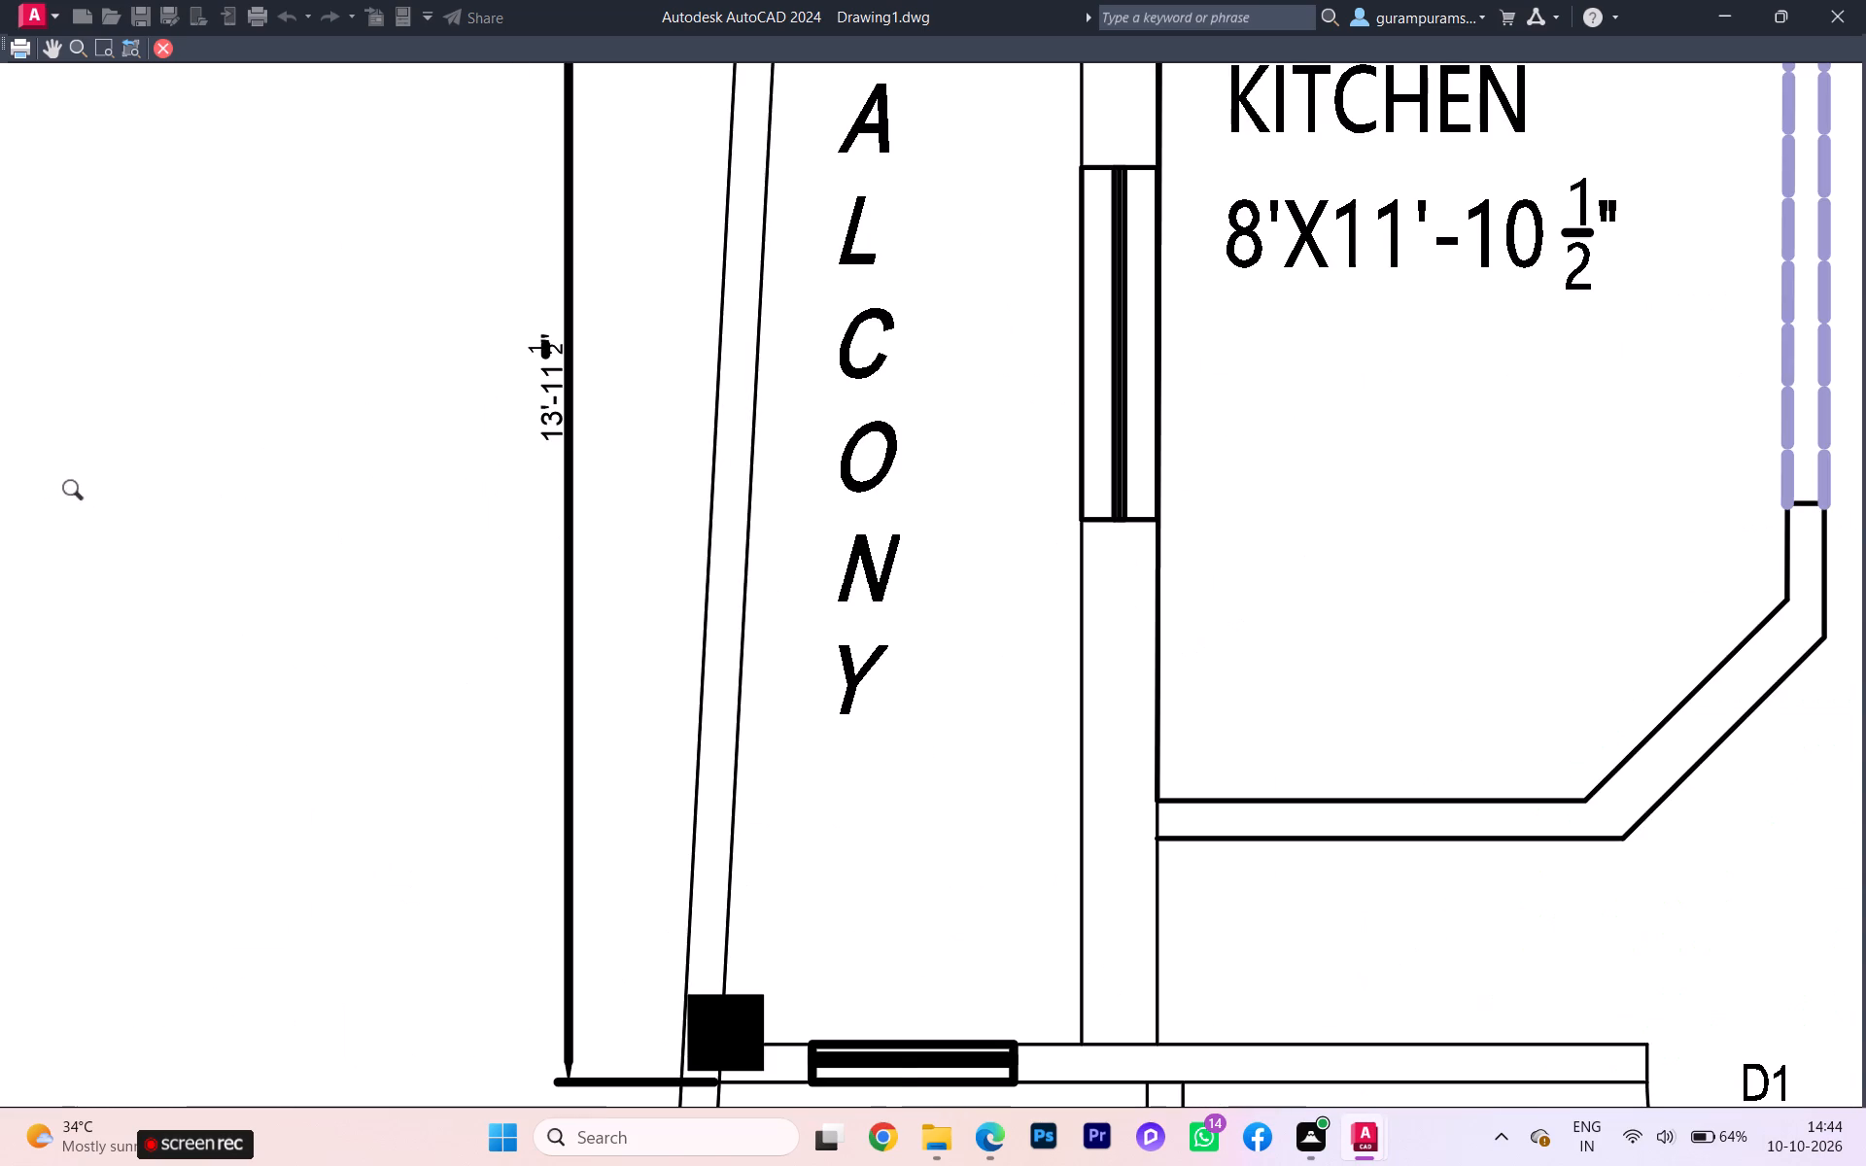
scroll(144, 494, "down", 2)
scroll(257, 551, "down", 2)
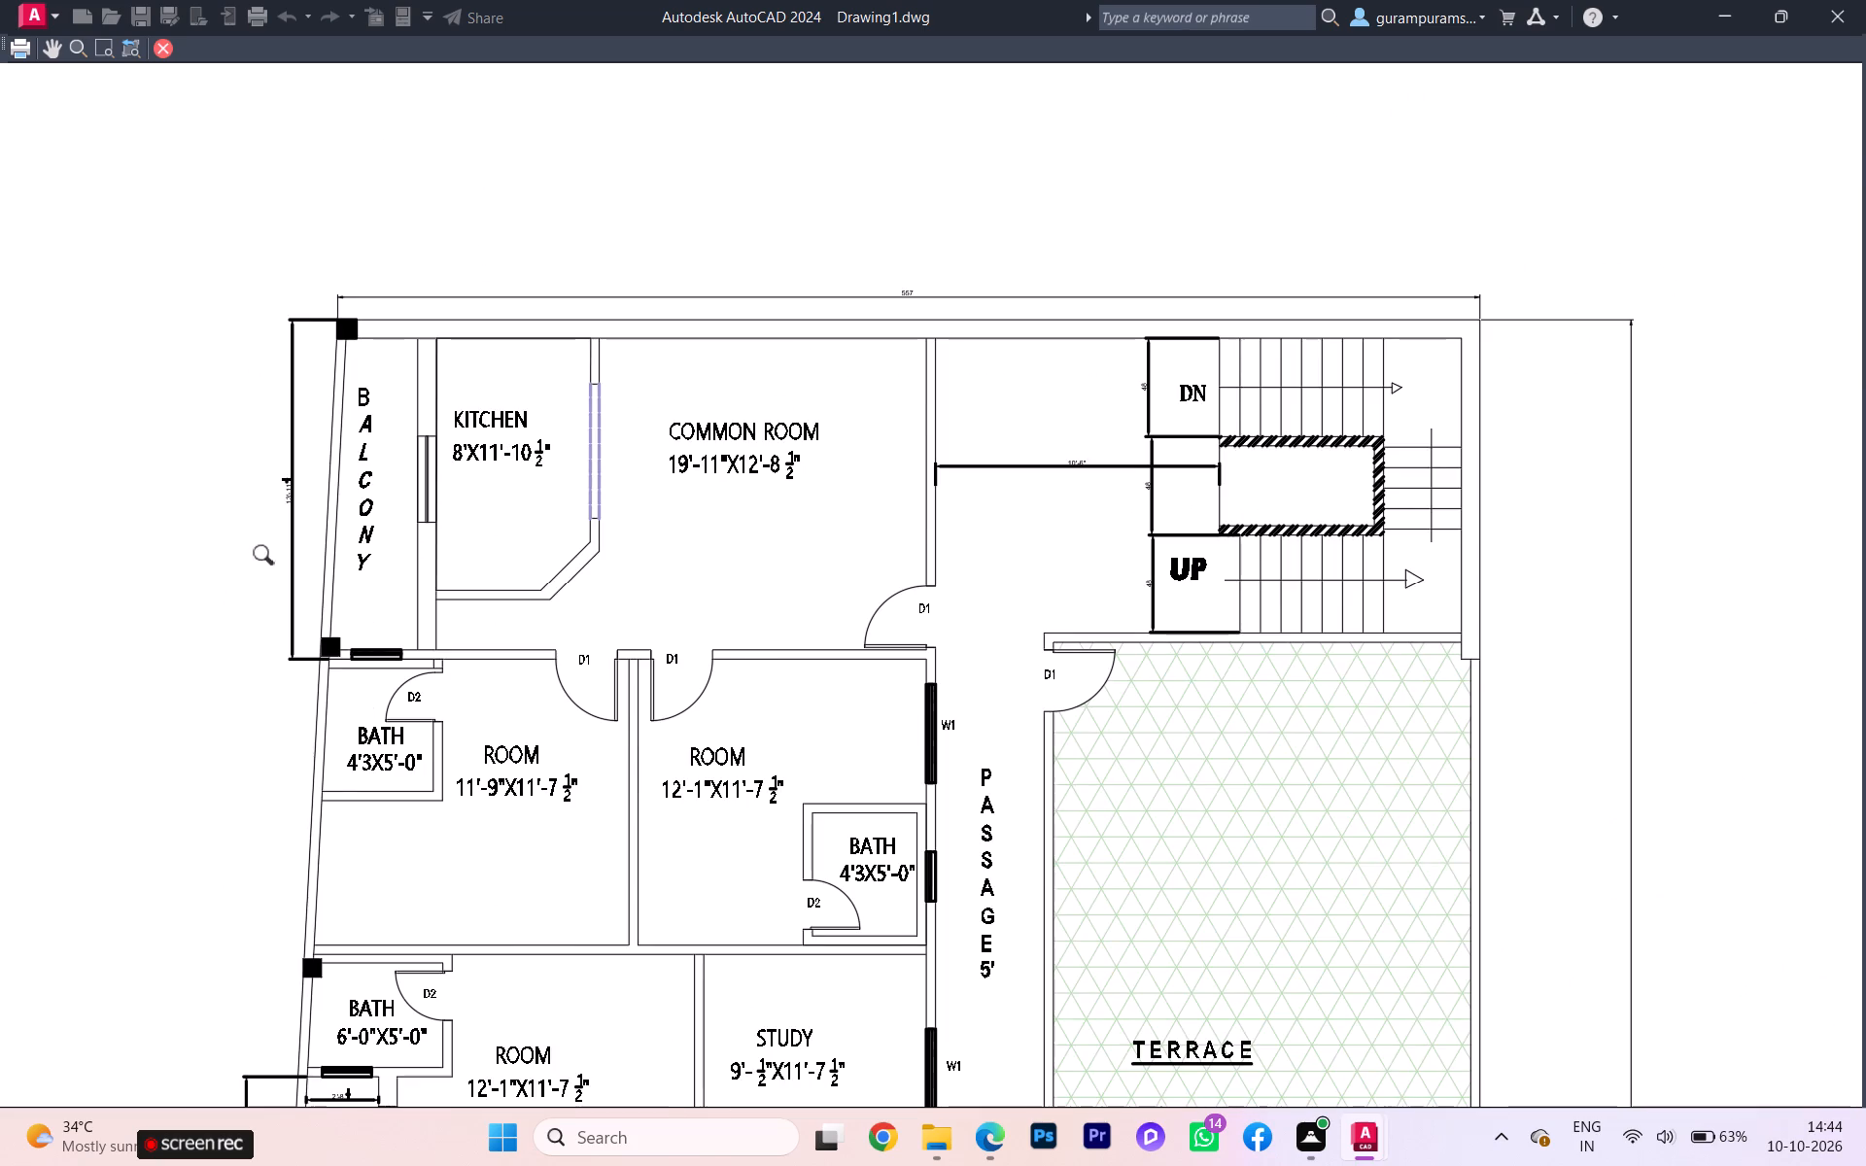
scroll(310, 562, "down", 1)
left_click(165, 50)
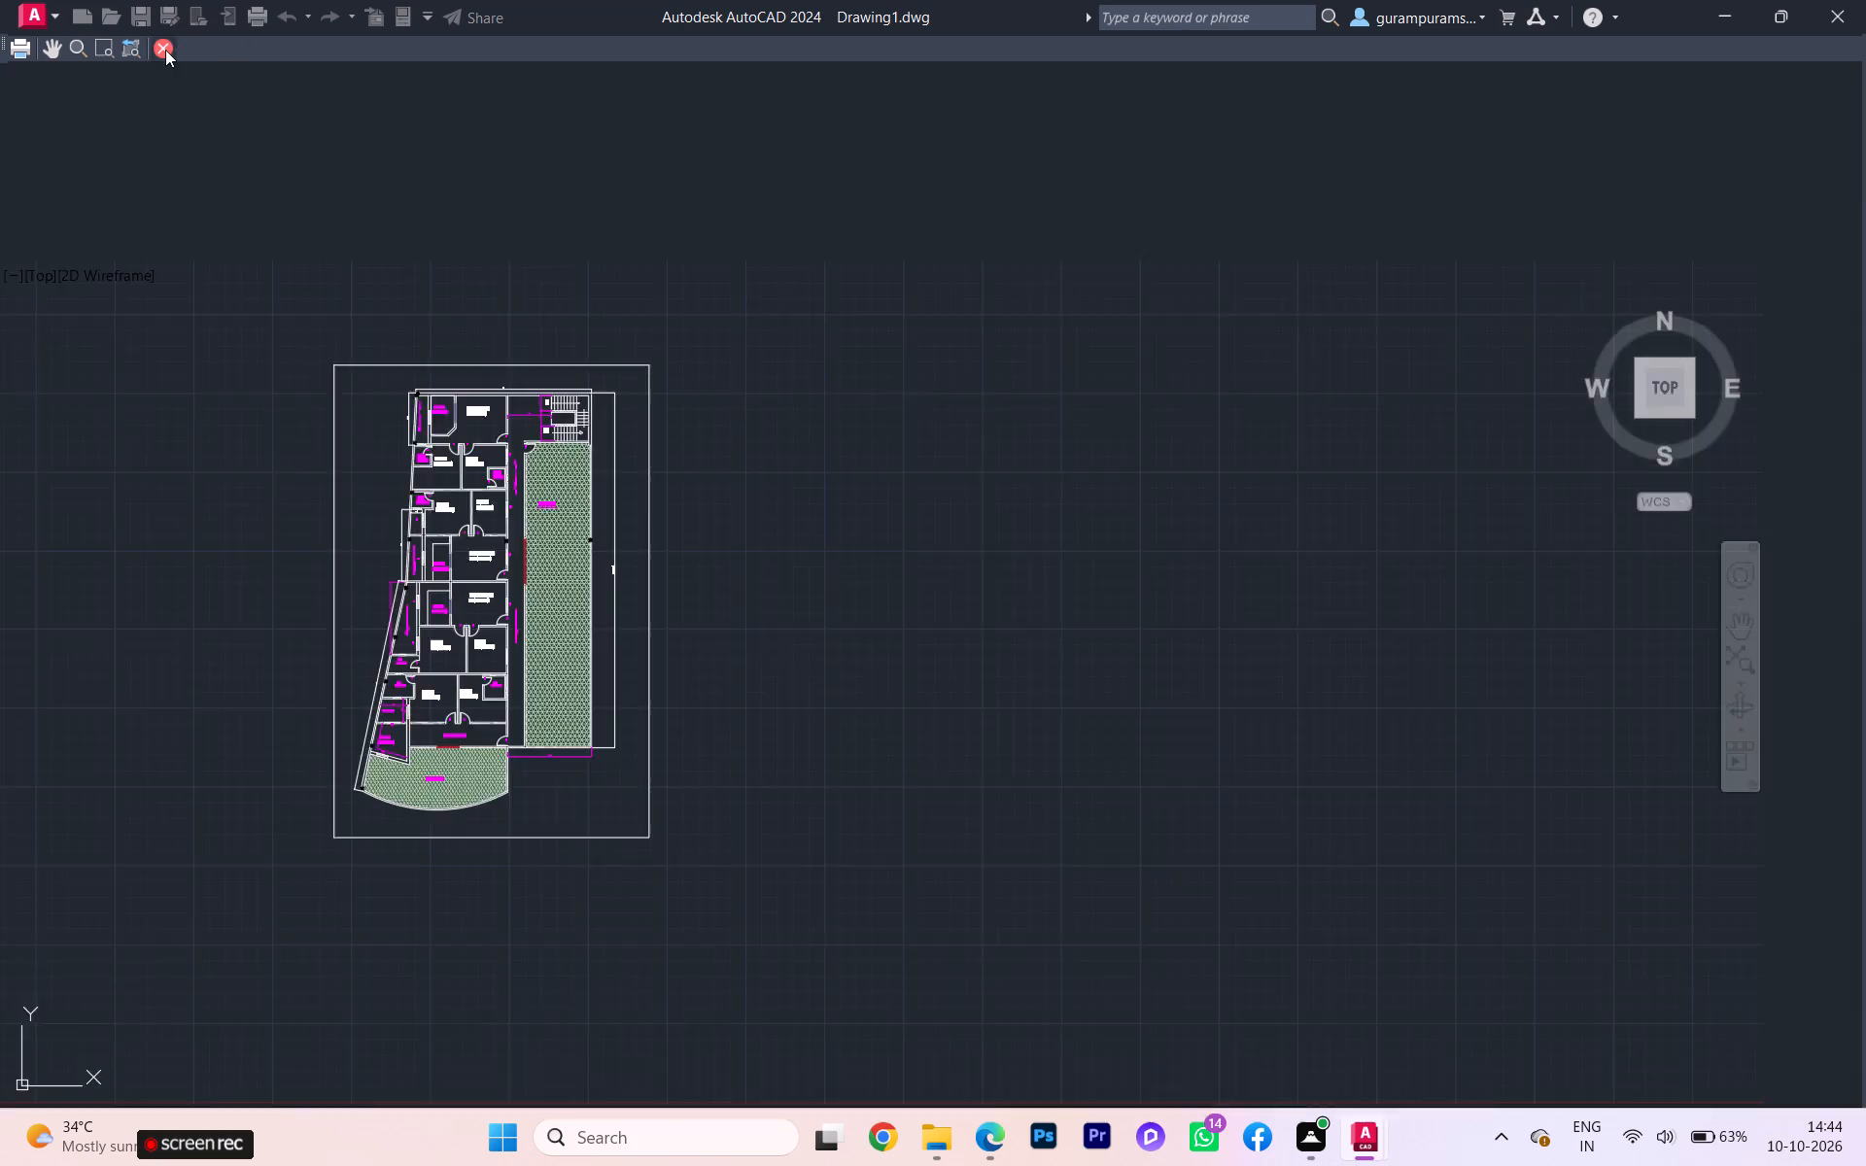
scroll(477, 368, "up", 1)
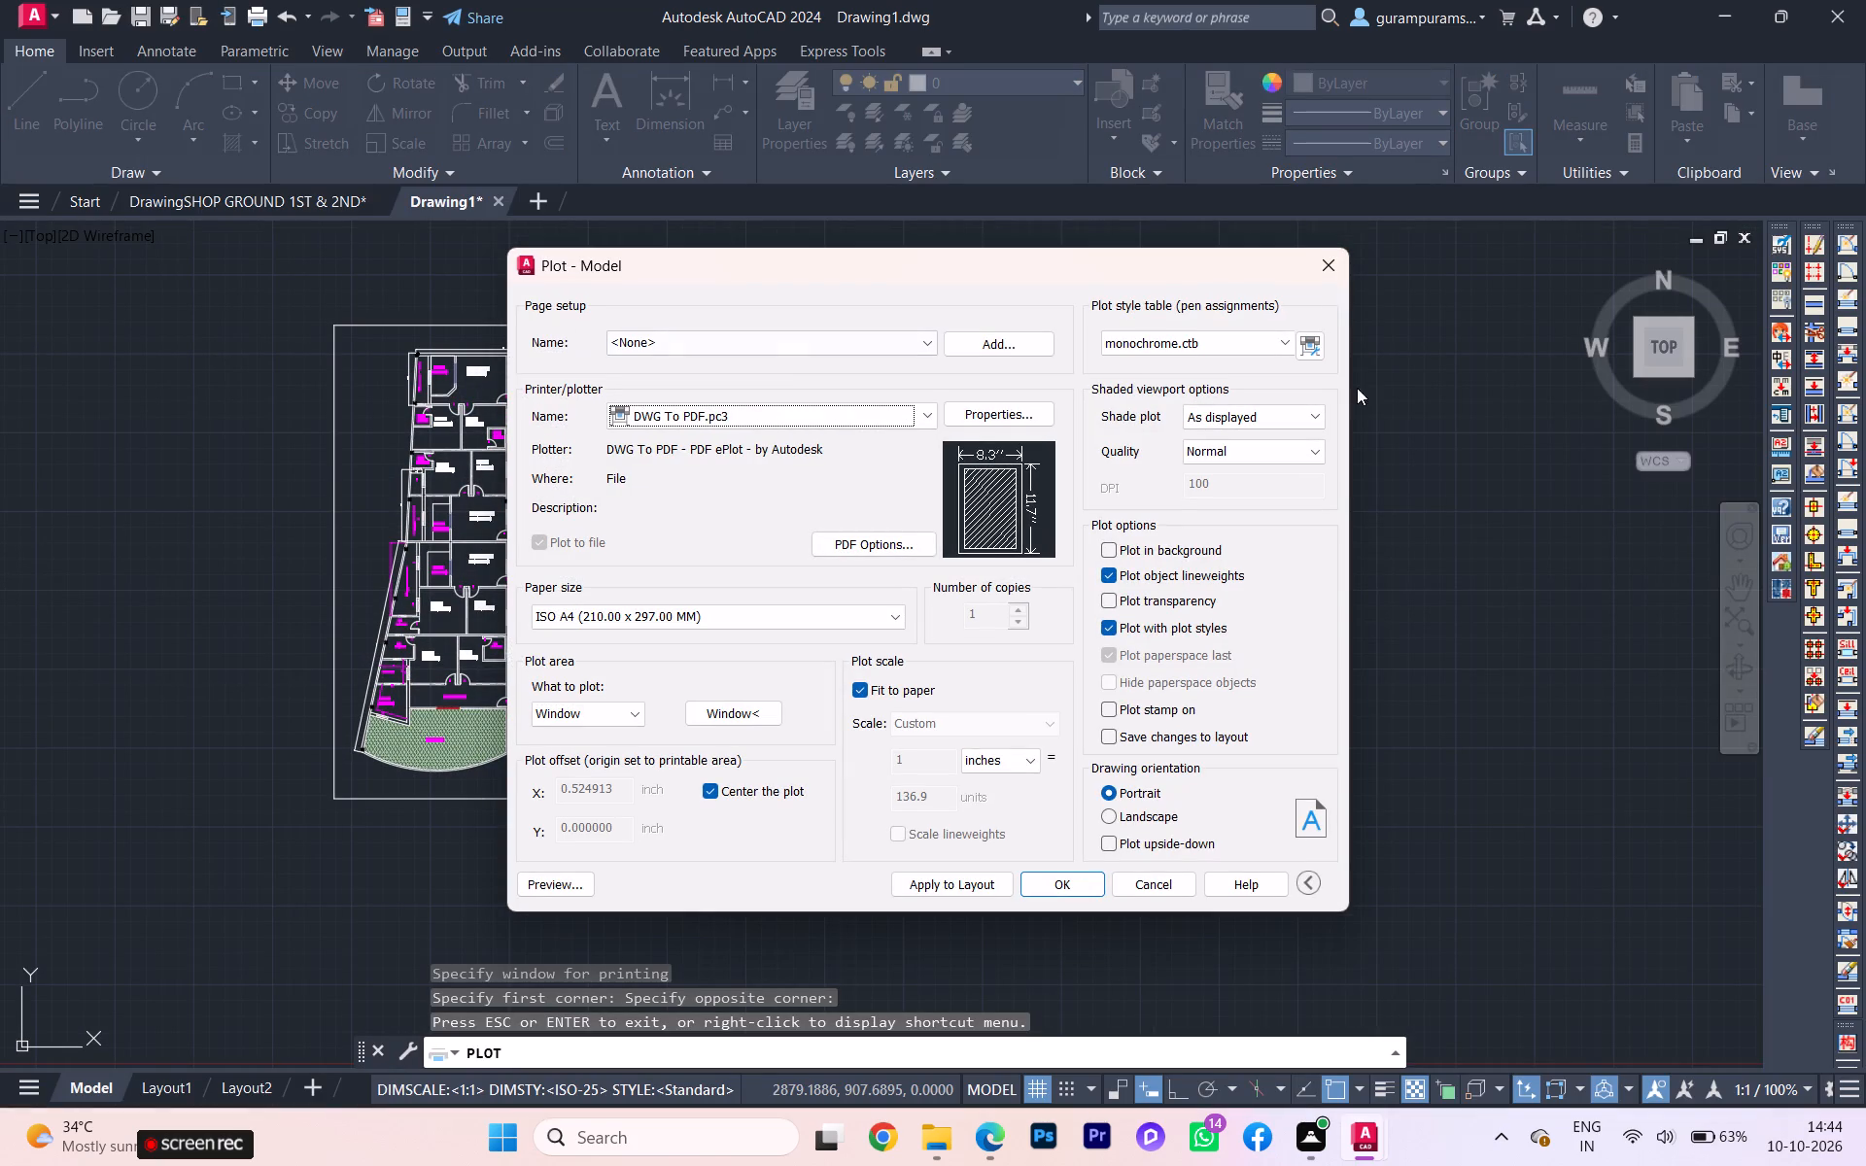
left_click(1339, 256)
Delete the overall width dimension above the plan's top wall.
scroll(520, 332, "up", 3)
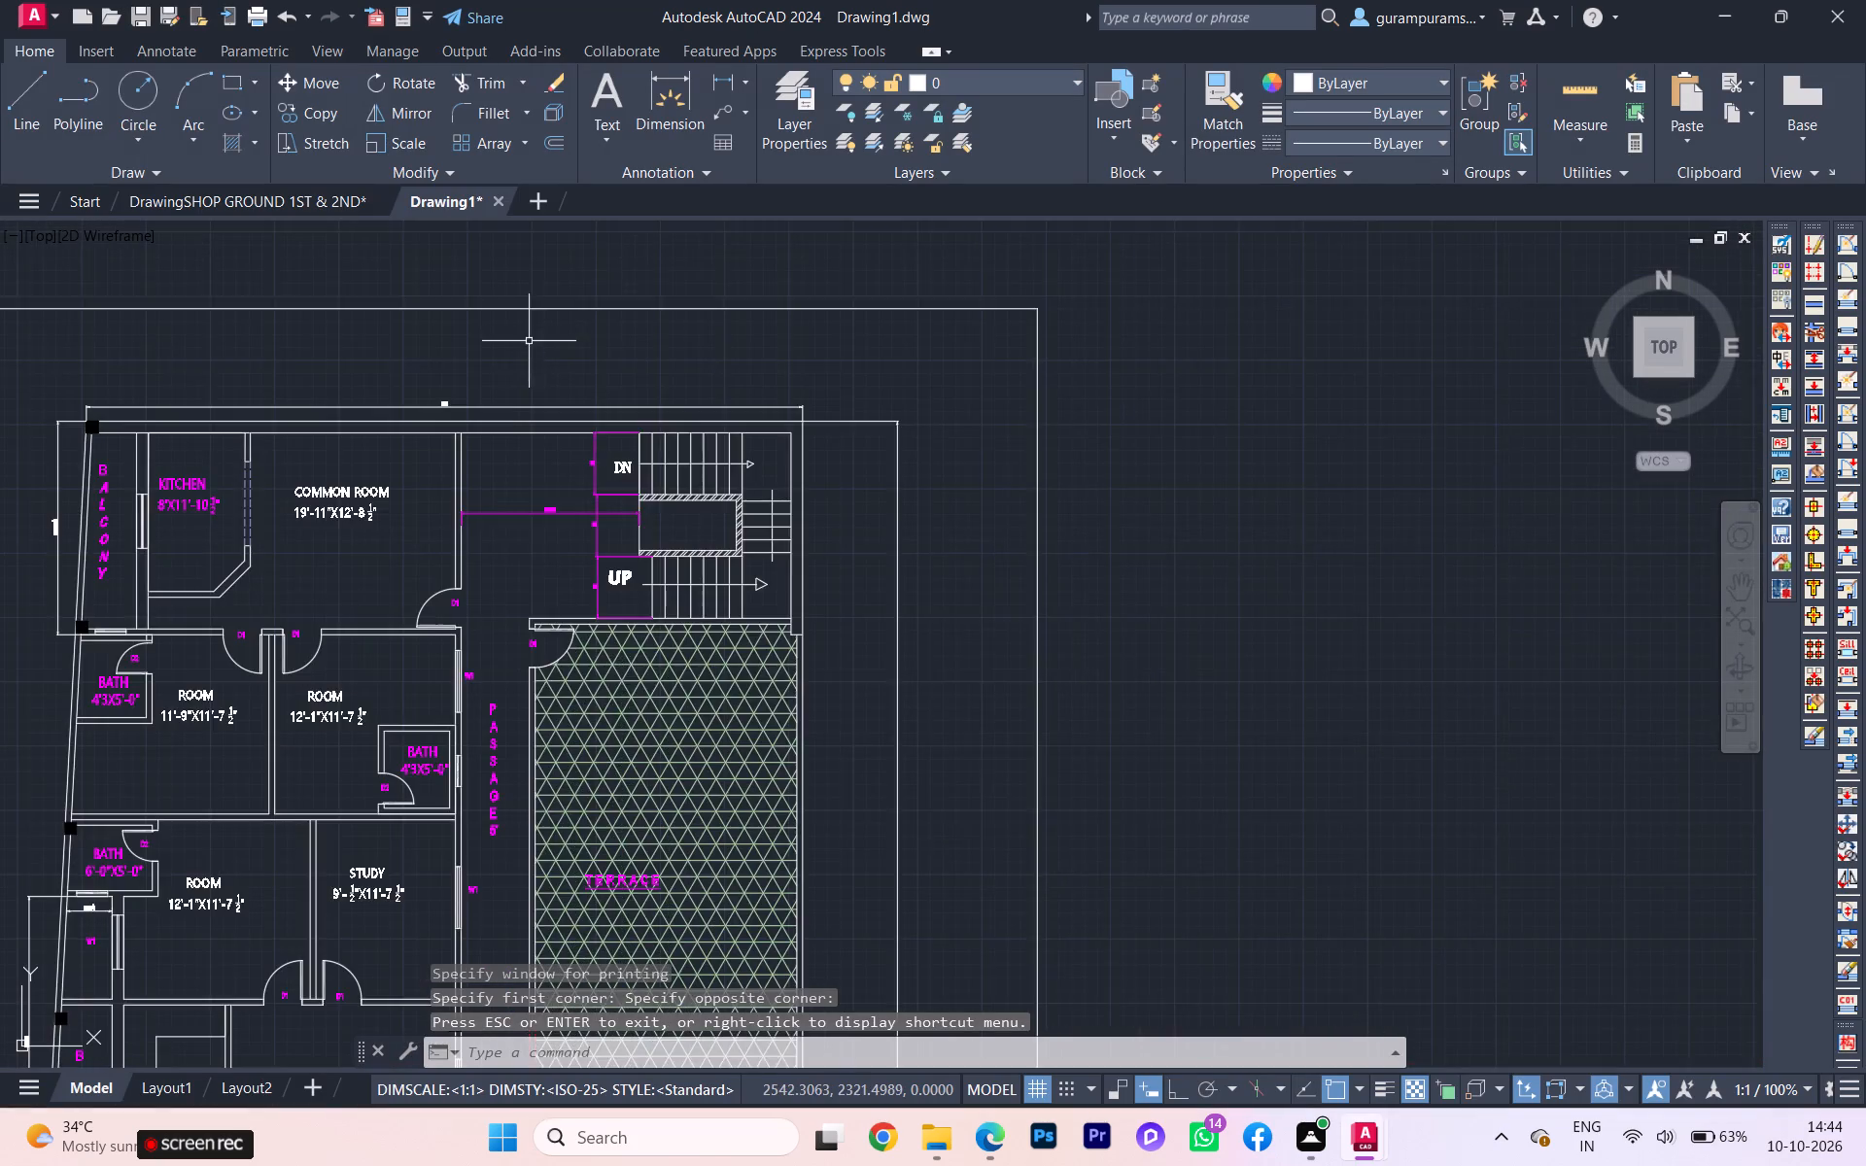
scroll(510, 384, "down", 1)
scroll(509, 385, "up", 3)
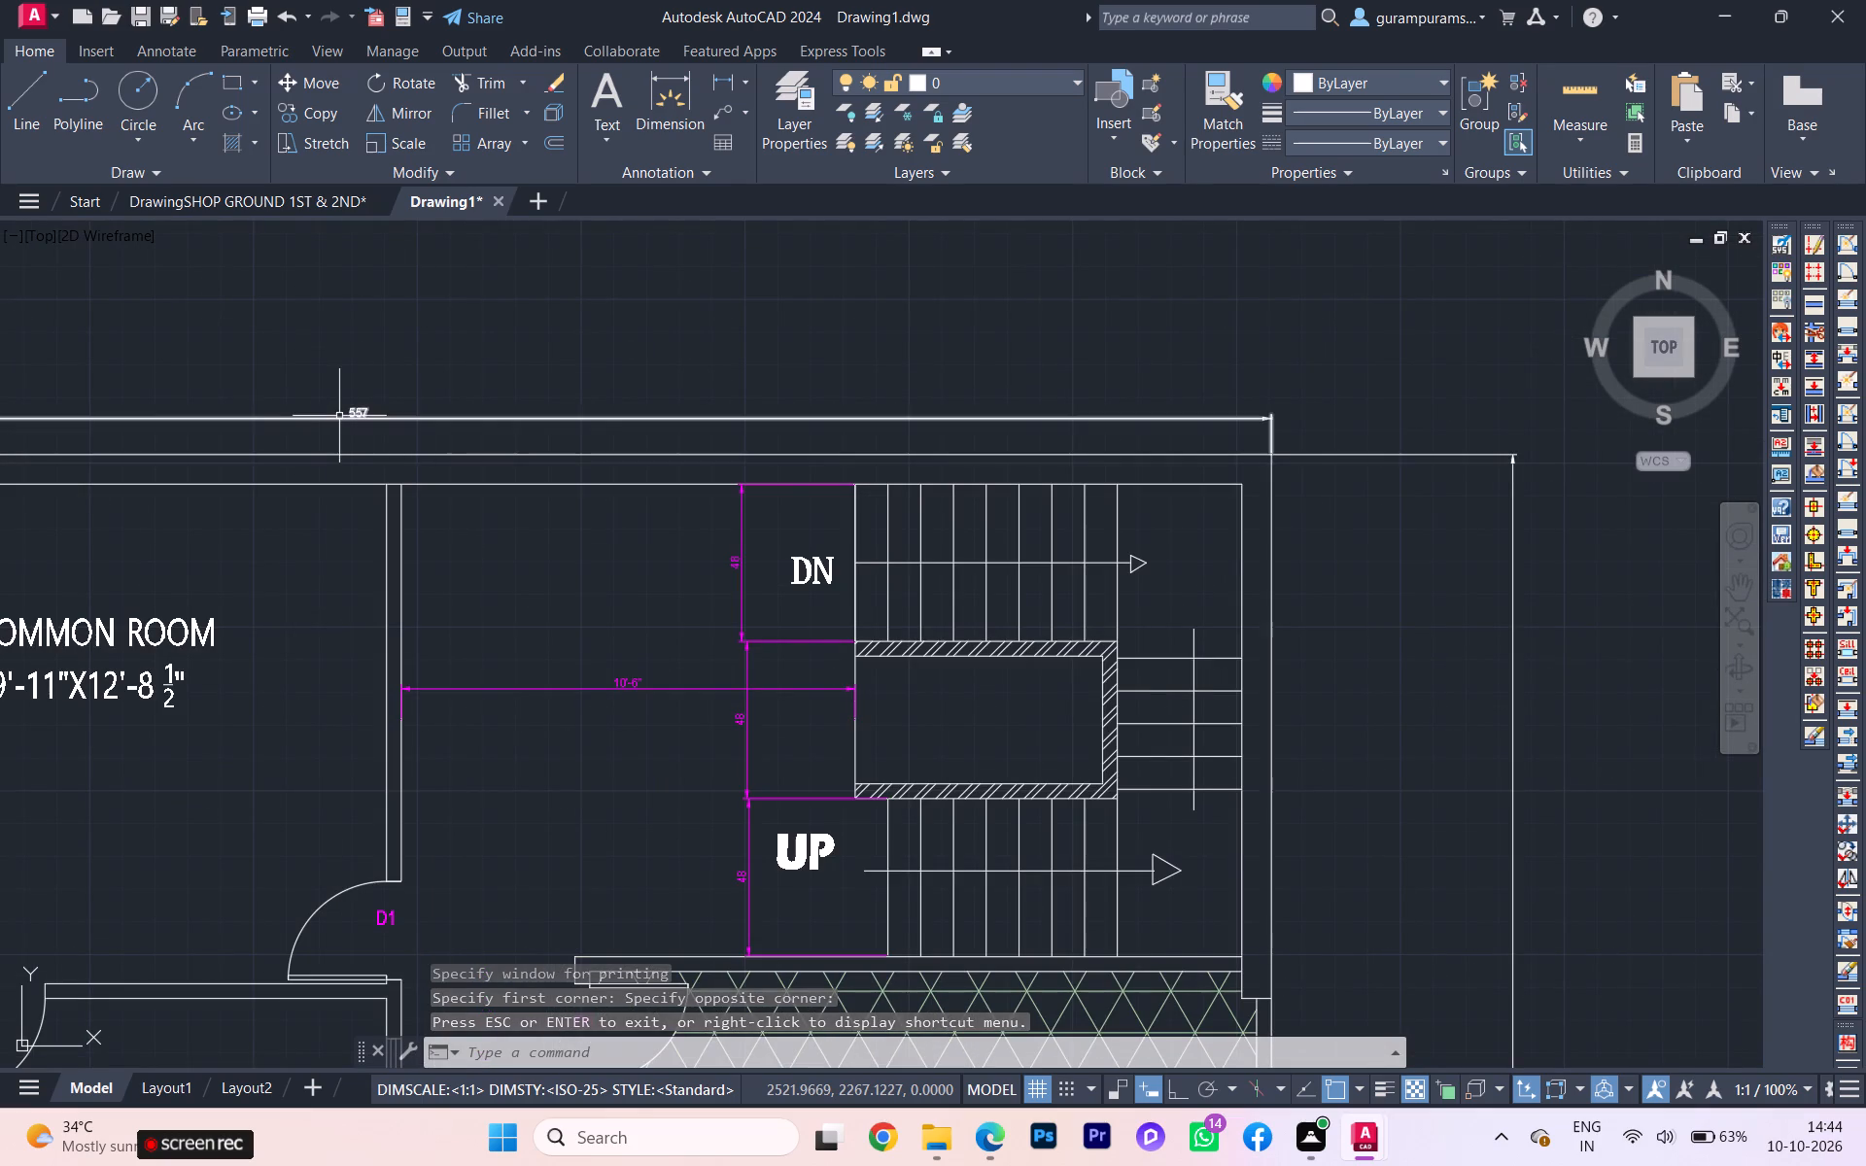
left_click(339, 416)
key("Delete")
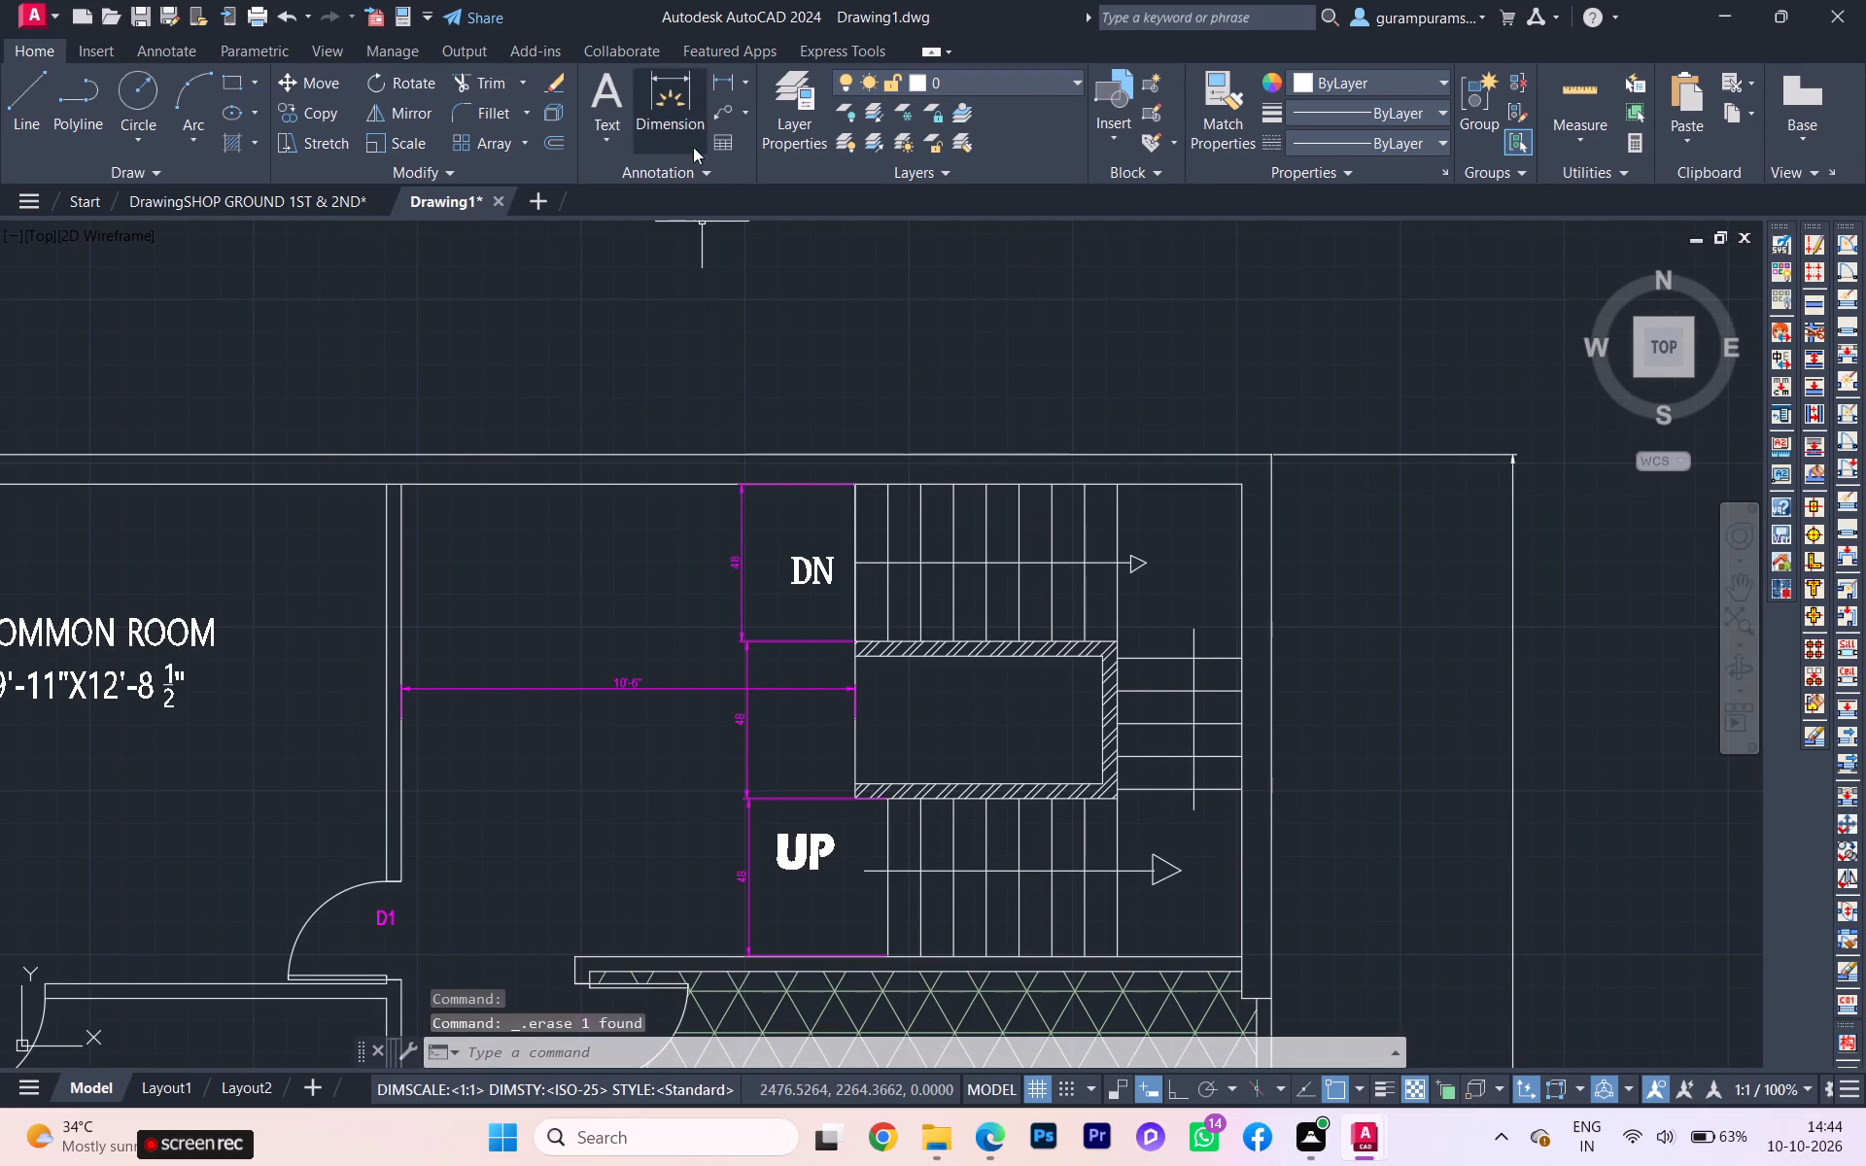
Add a linear dimension across the full width of the plan's top wall, with its dimension line just above the wall.
left_click(724, 83)
scroll(775, 270, "down", 3)
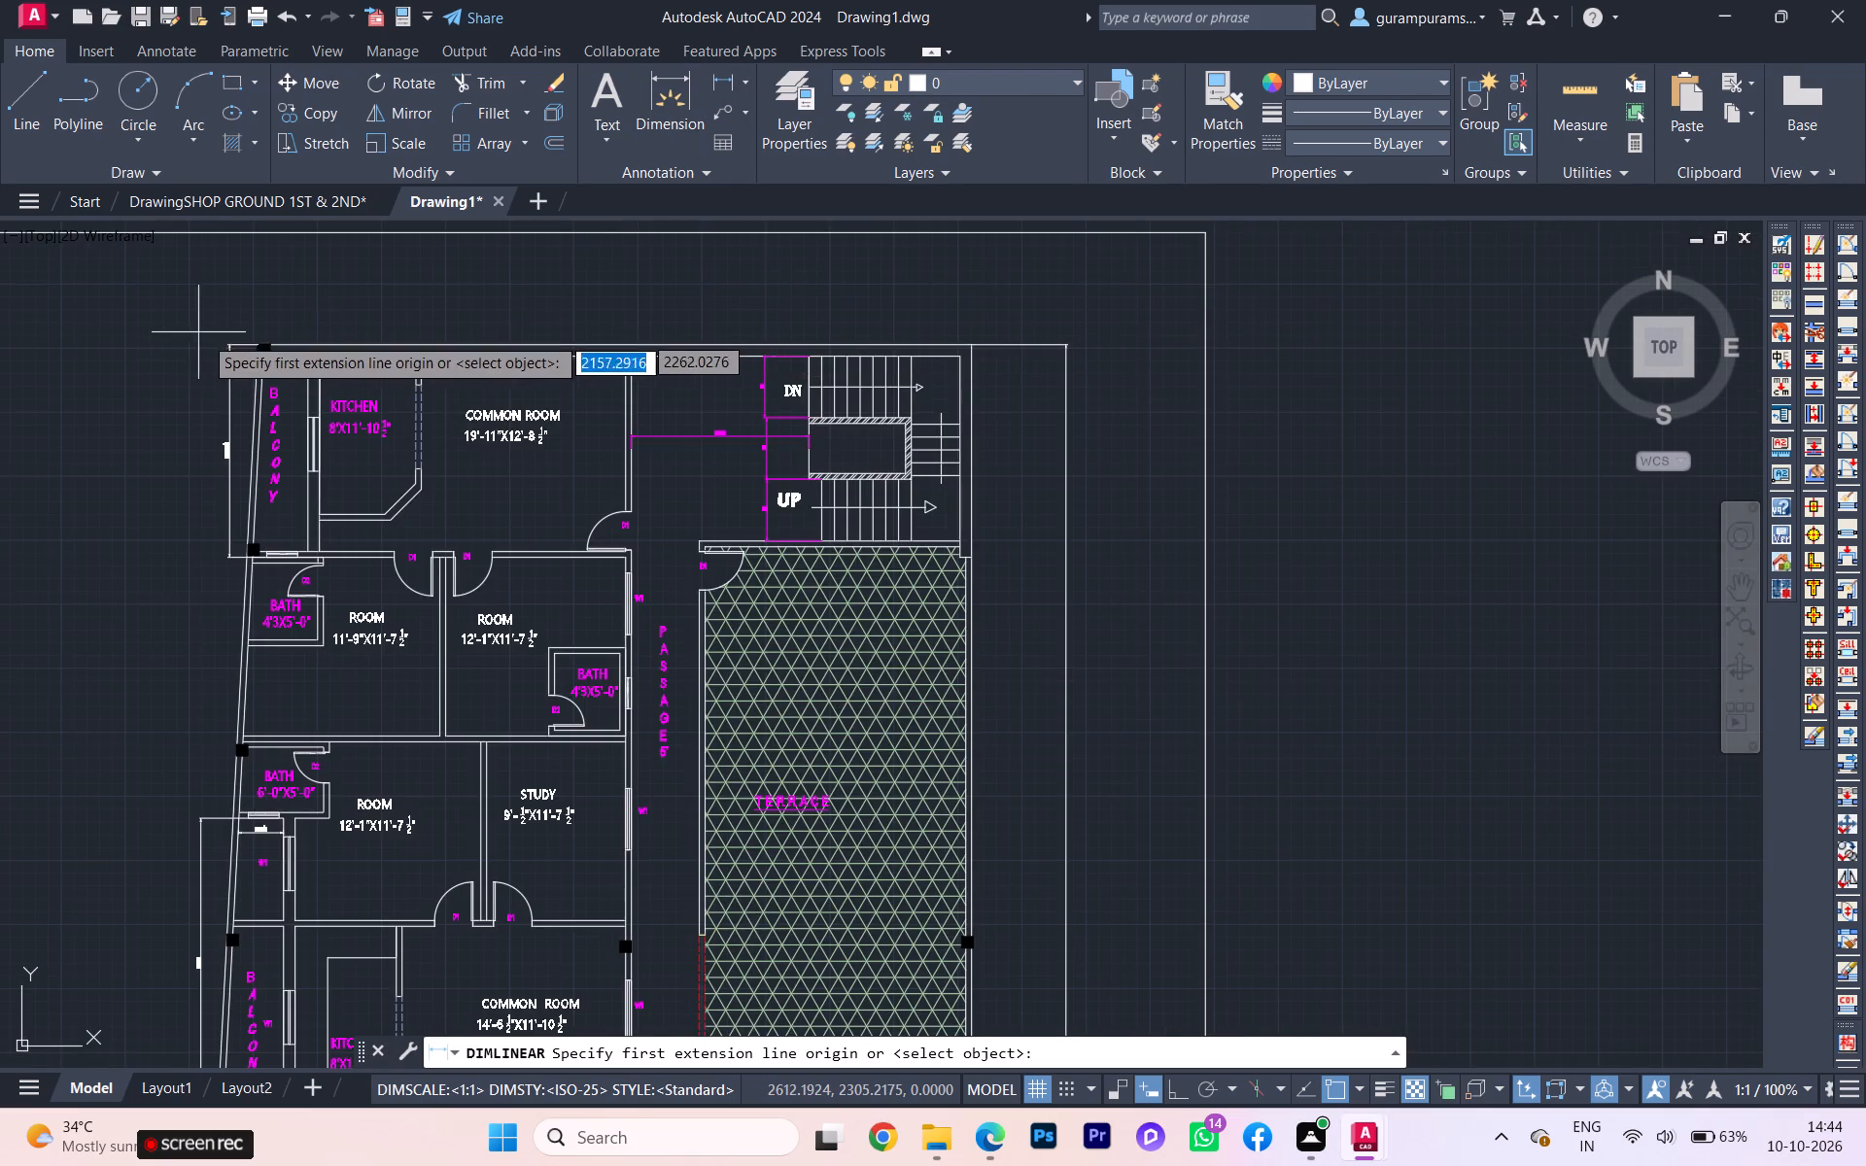
scroll(208, 335, "up", 2)
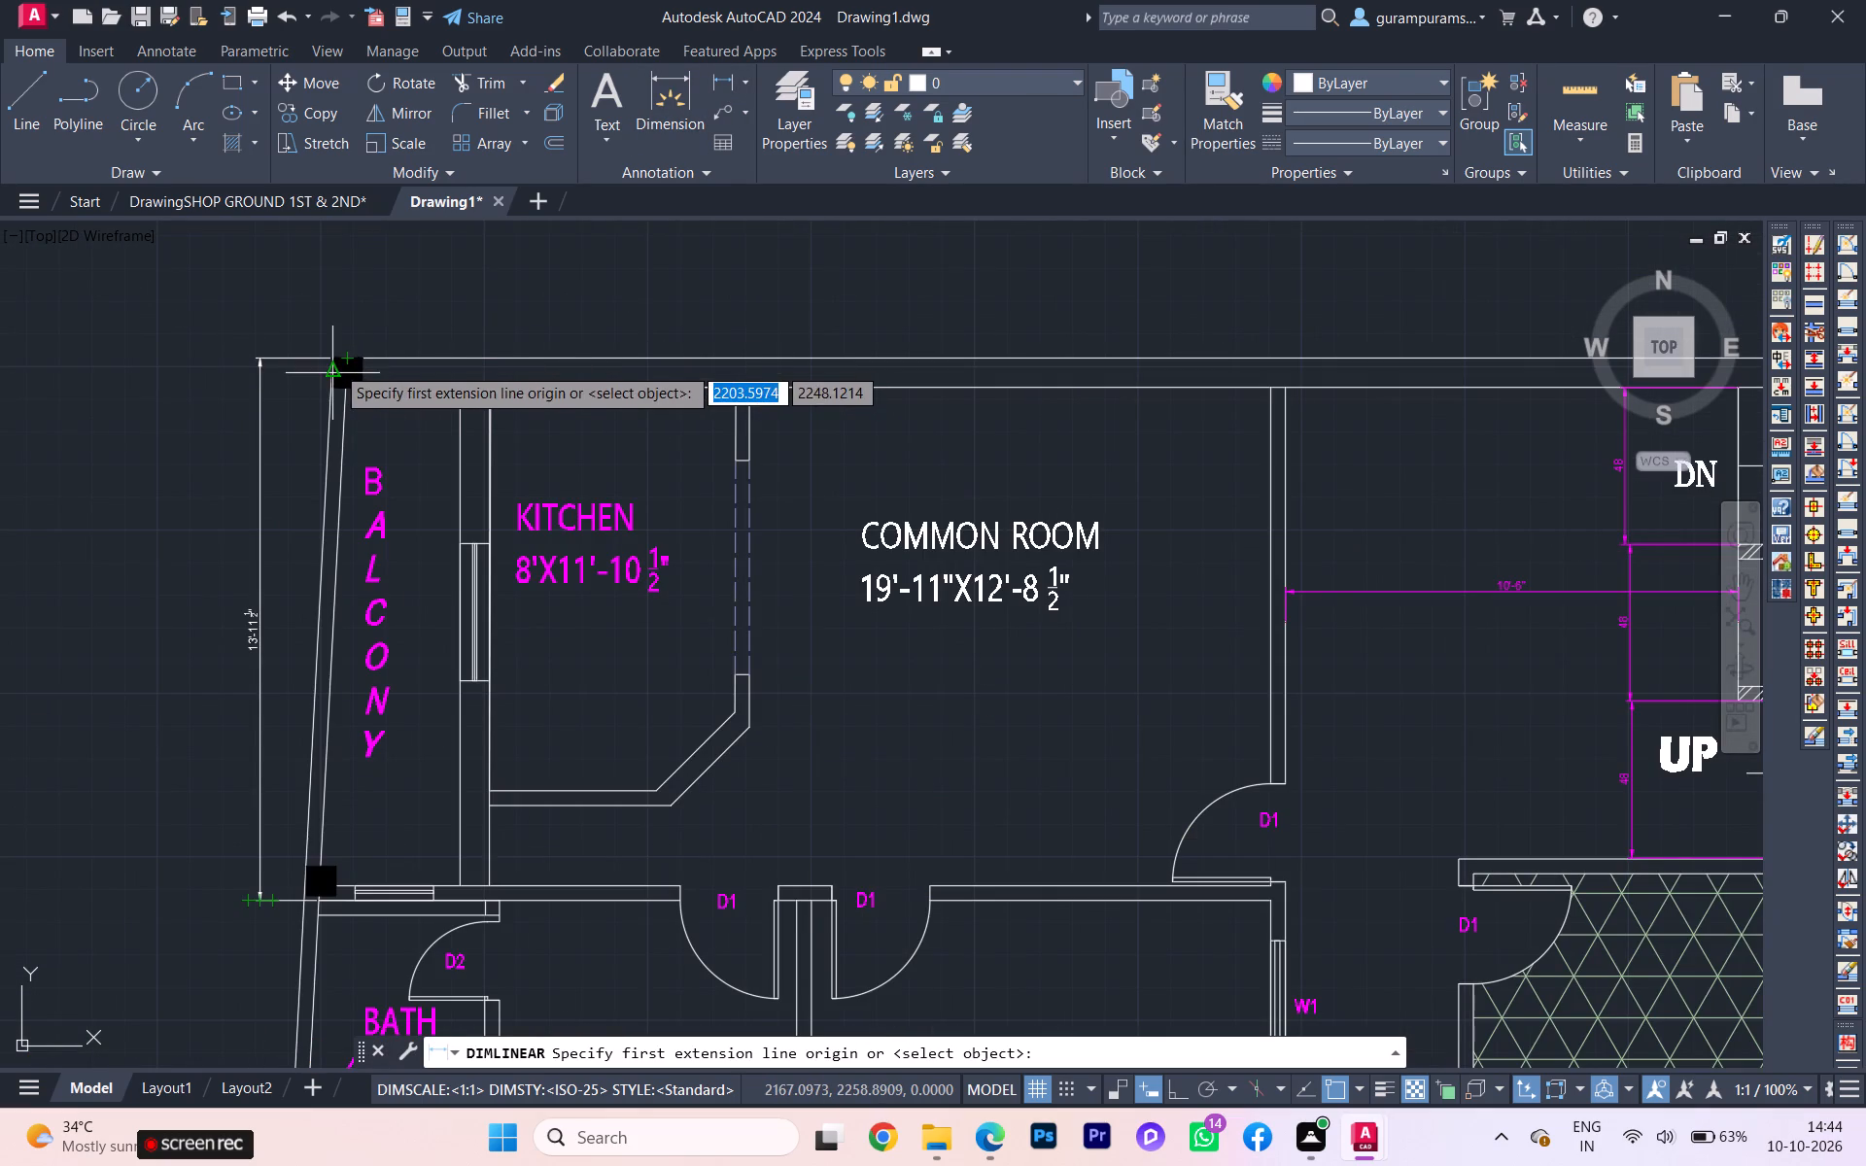
left_click(334, 360)
scroll(203, 357, "down", 4)
scroll(547, 360, "up", 3)
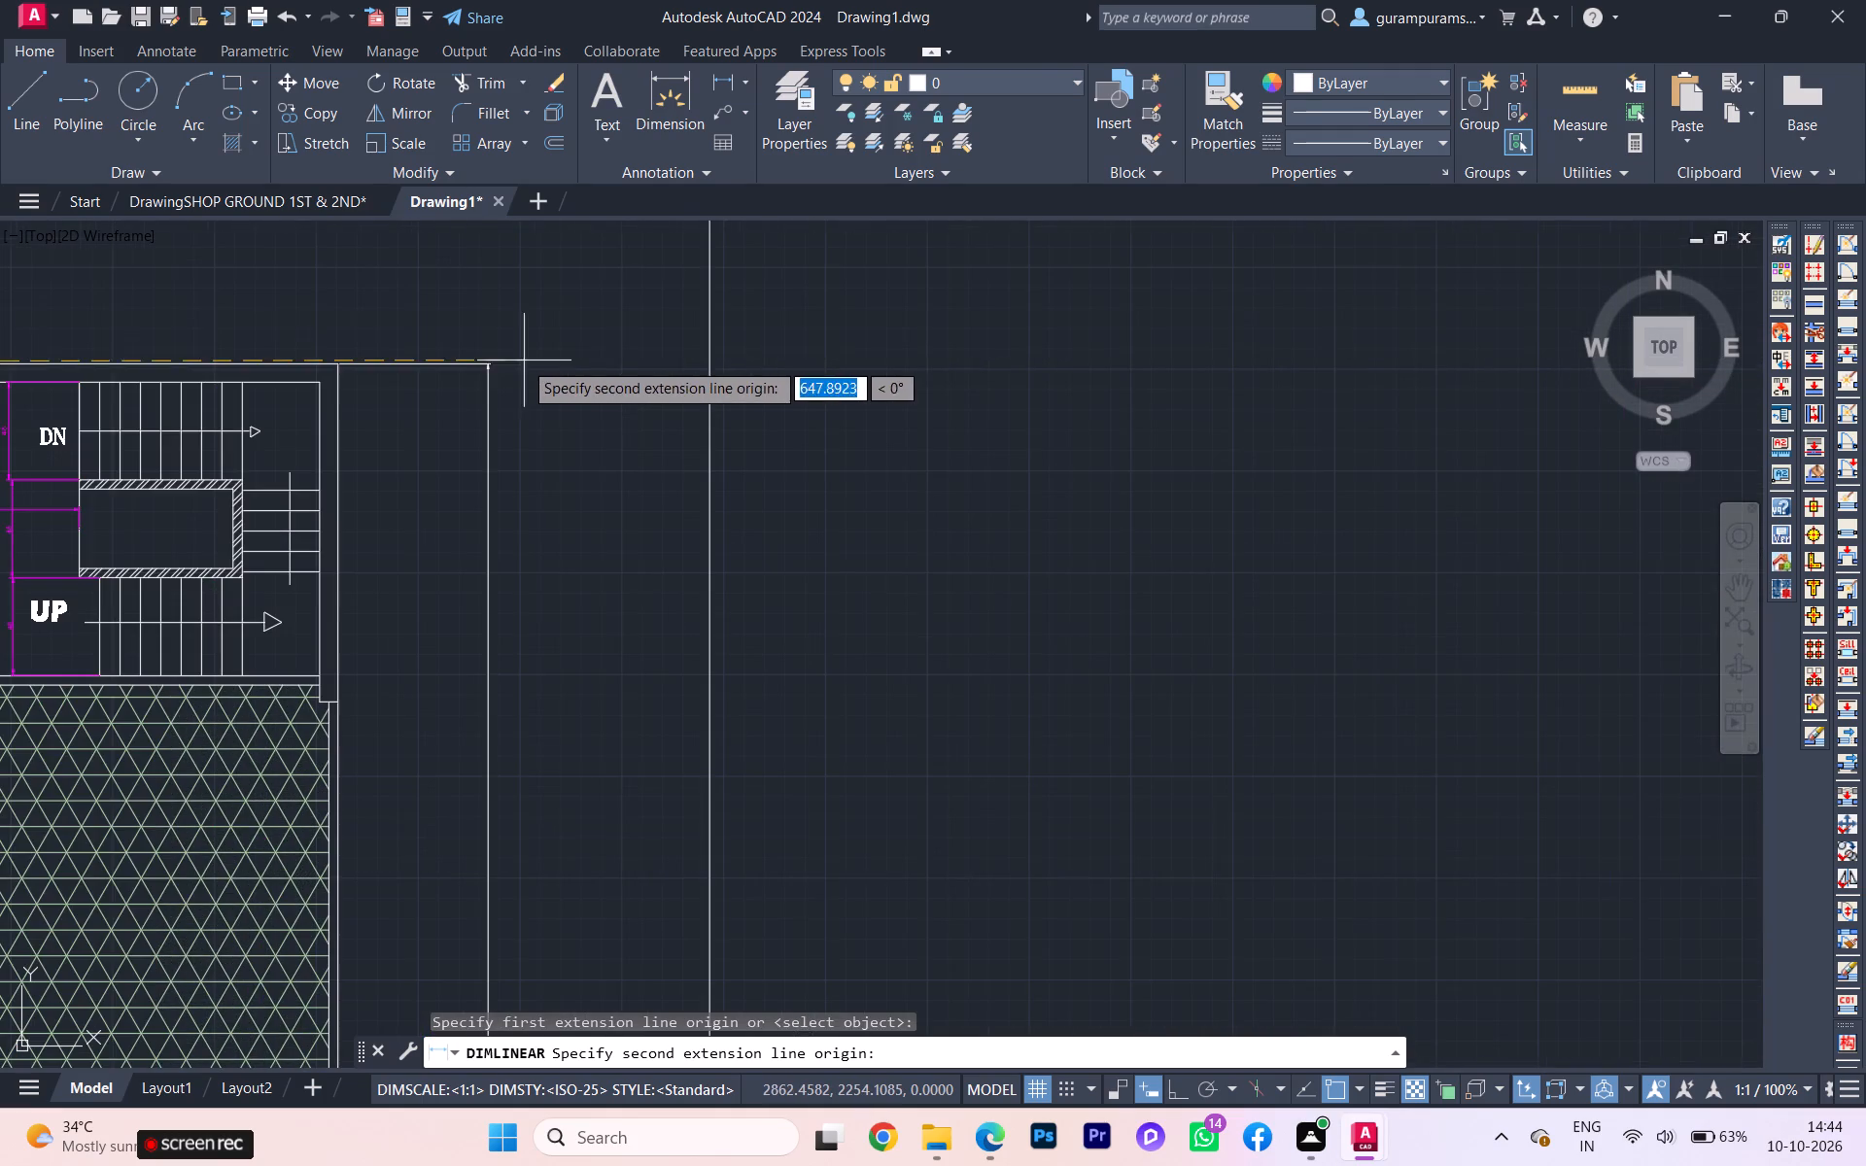
scroll(341, 364, "up", 1)
left_click(340, 364)
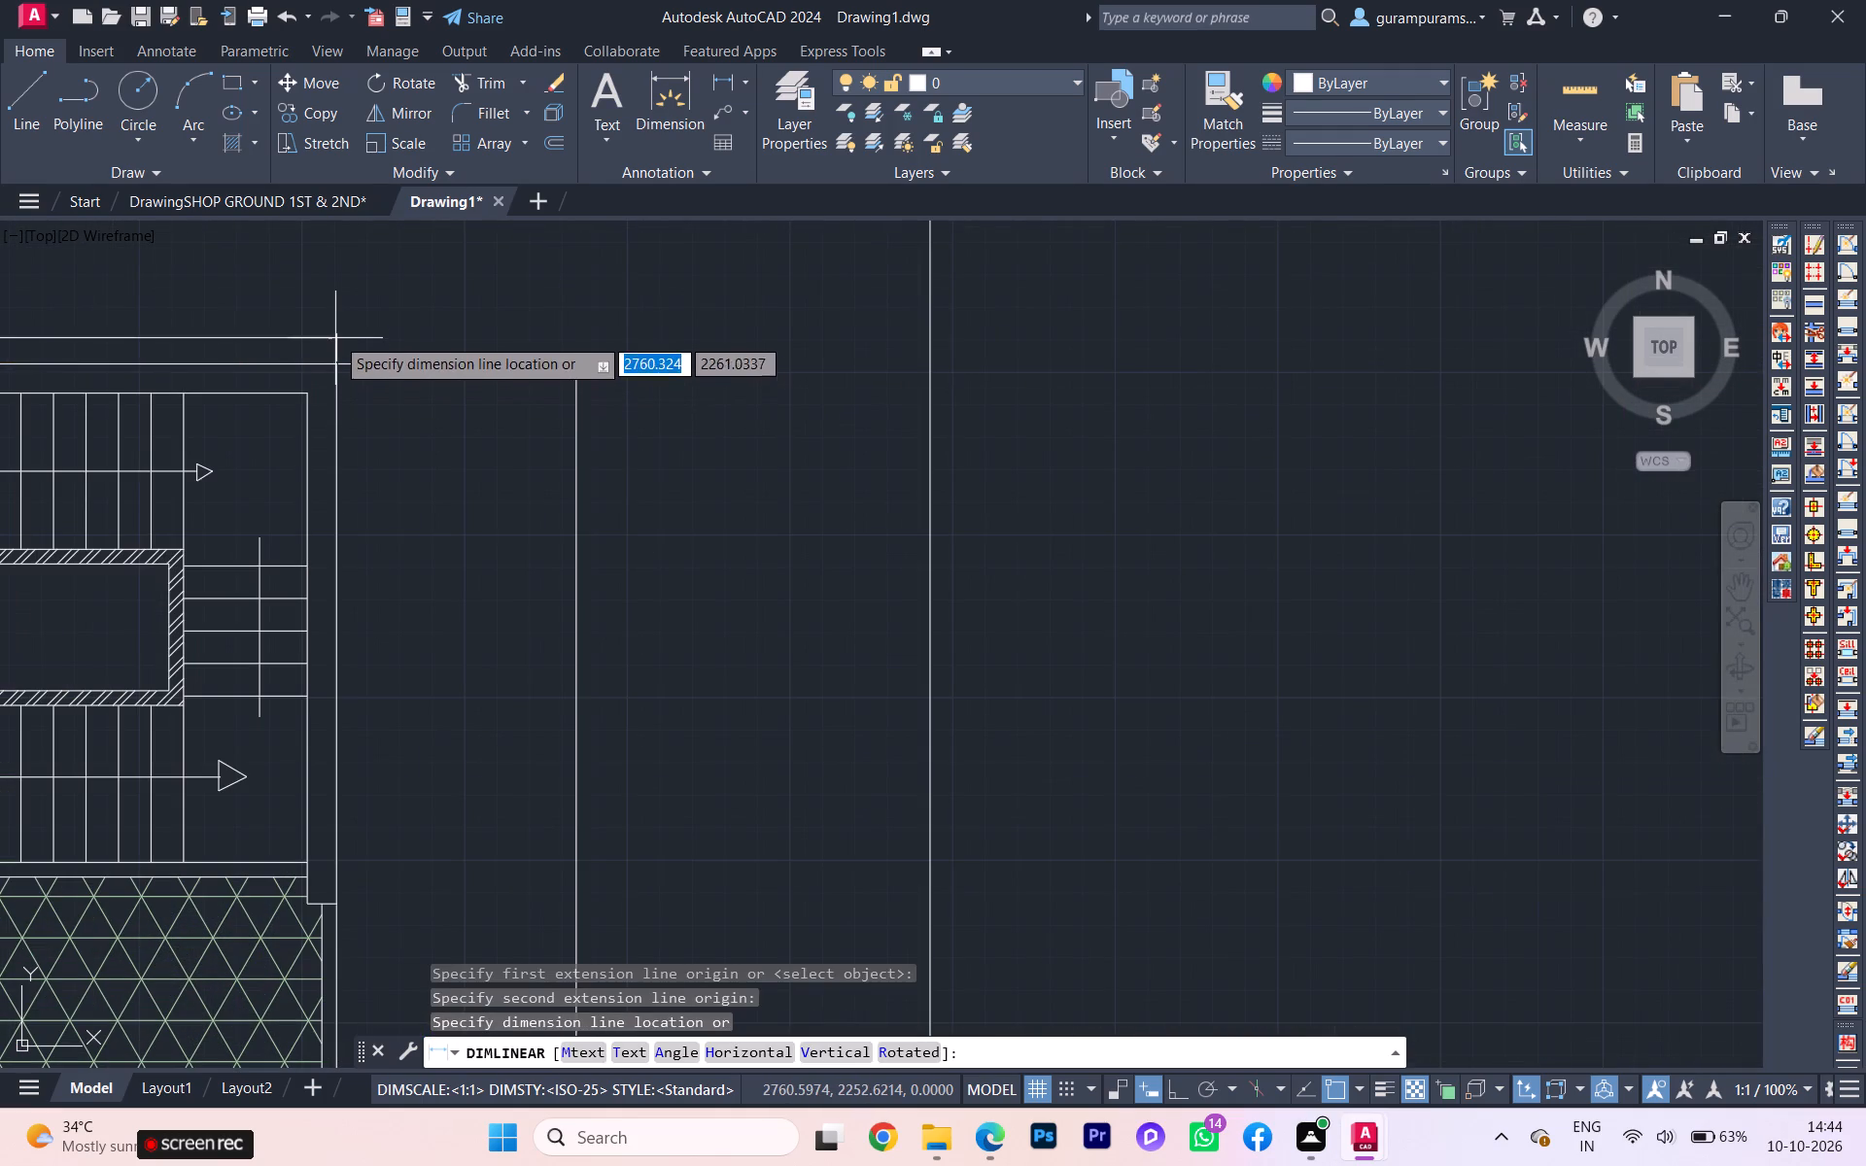
left_click(335, 332)
Examine the new overall width dimension and its text against the rest of the upper plan.
scroll(466, 336, "down", 1)
middle_click_drag(478, 340, 847, 359)
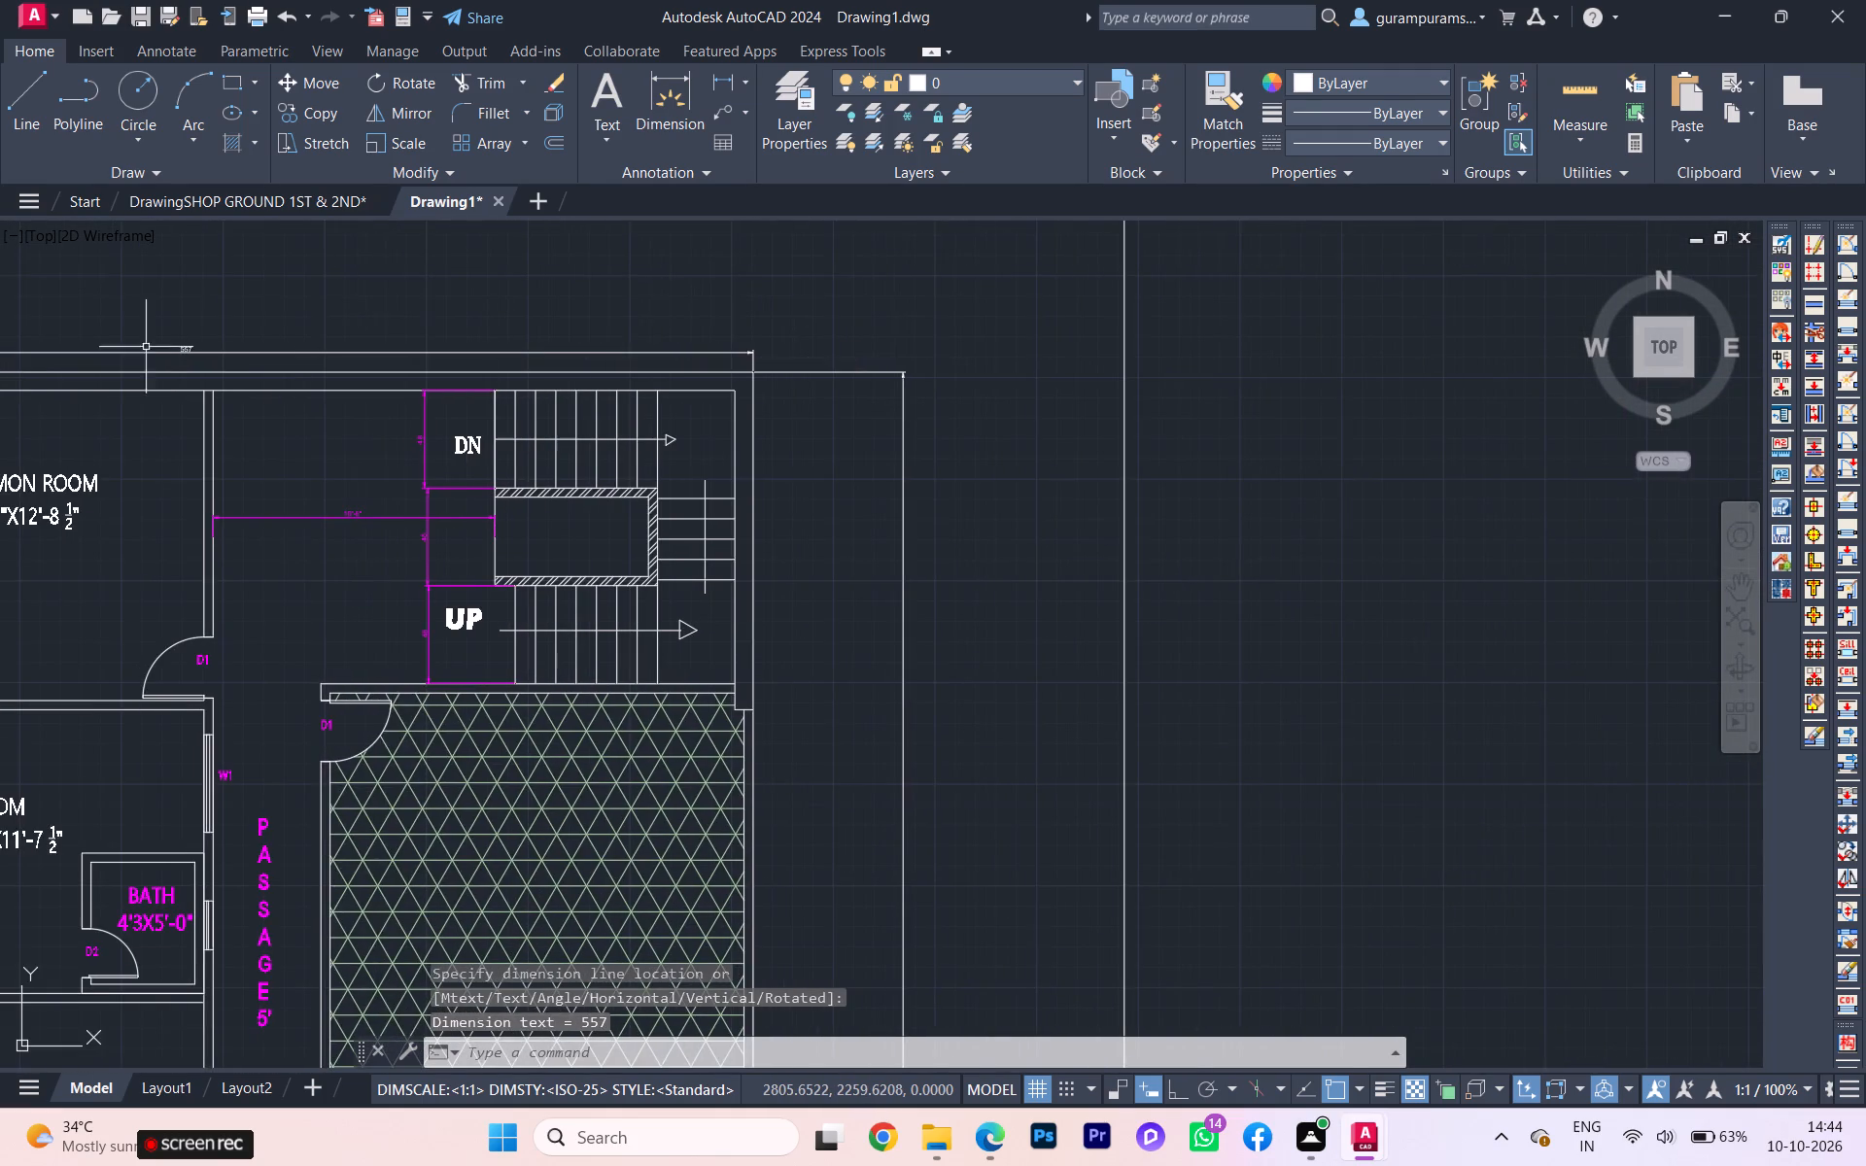
scroll(110, 342, "up", 2)
scroll(187, 358, "down", 3)
middle_click_drag(226, 381, 265, 317)
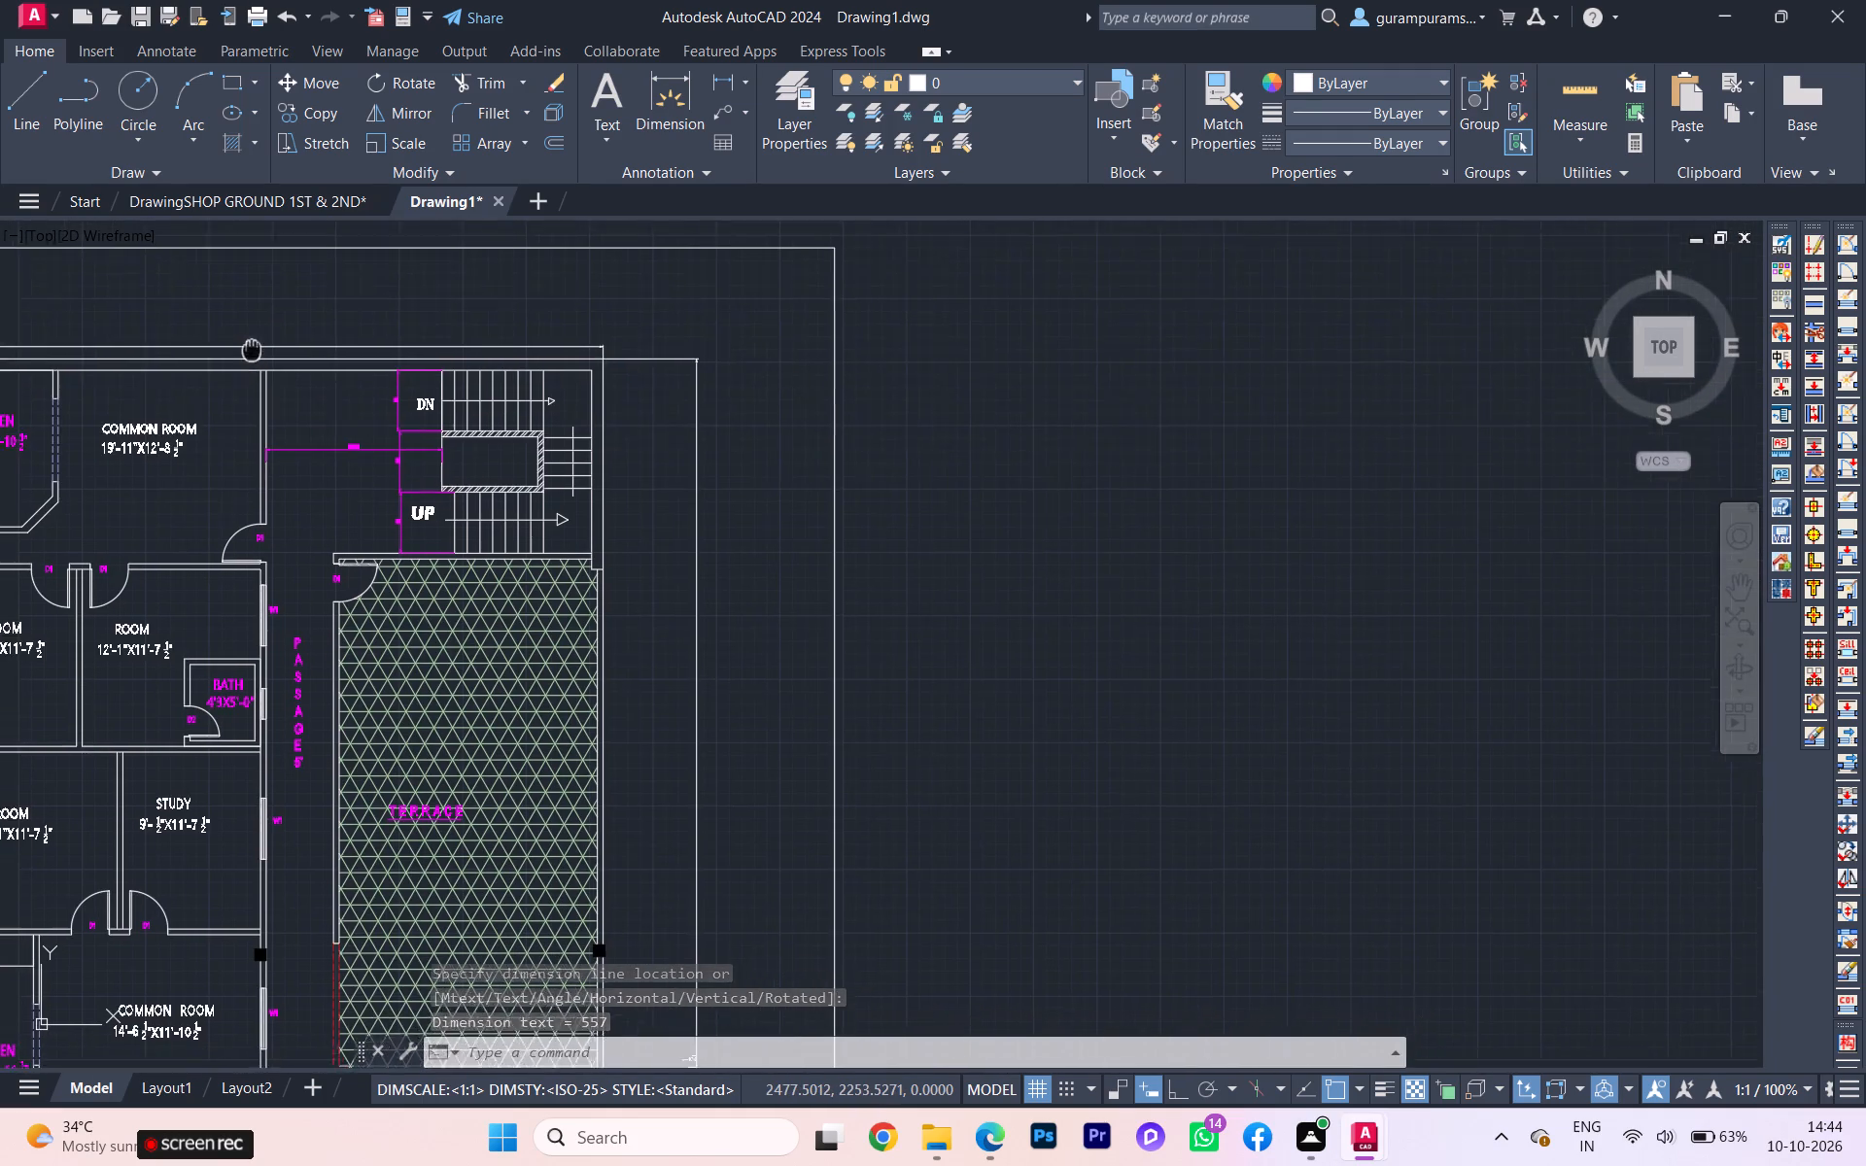
middle_click_drag(265, 317, 271, 301)
scroll(525, 727, "up", 1)
scroll(525, 727, "down", 3)
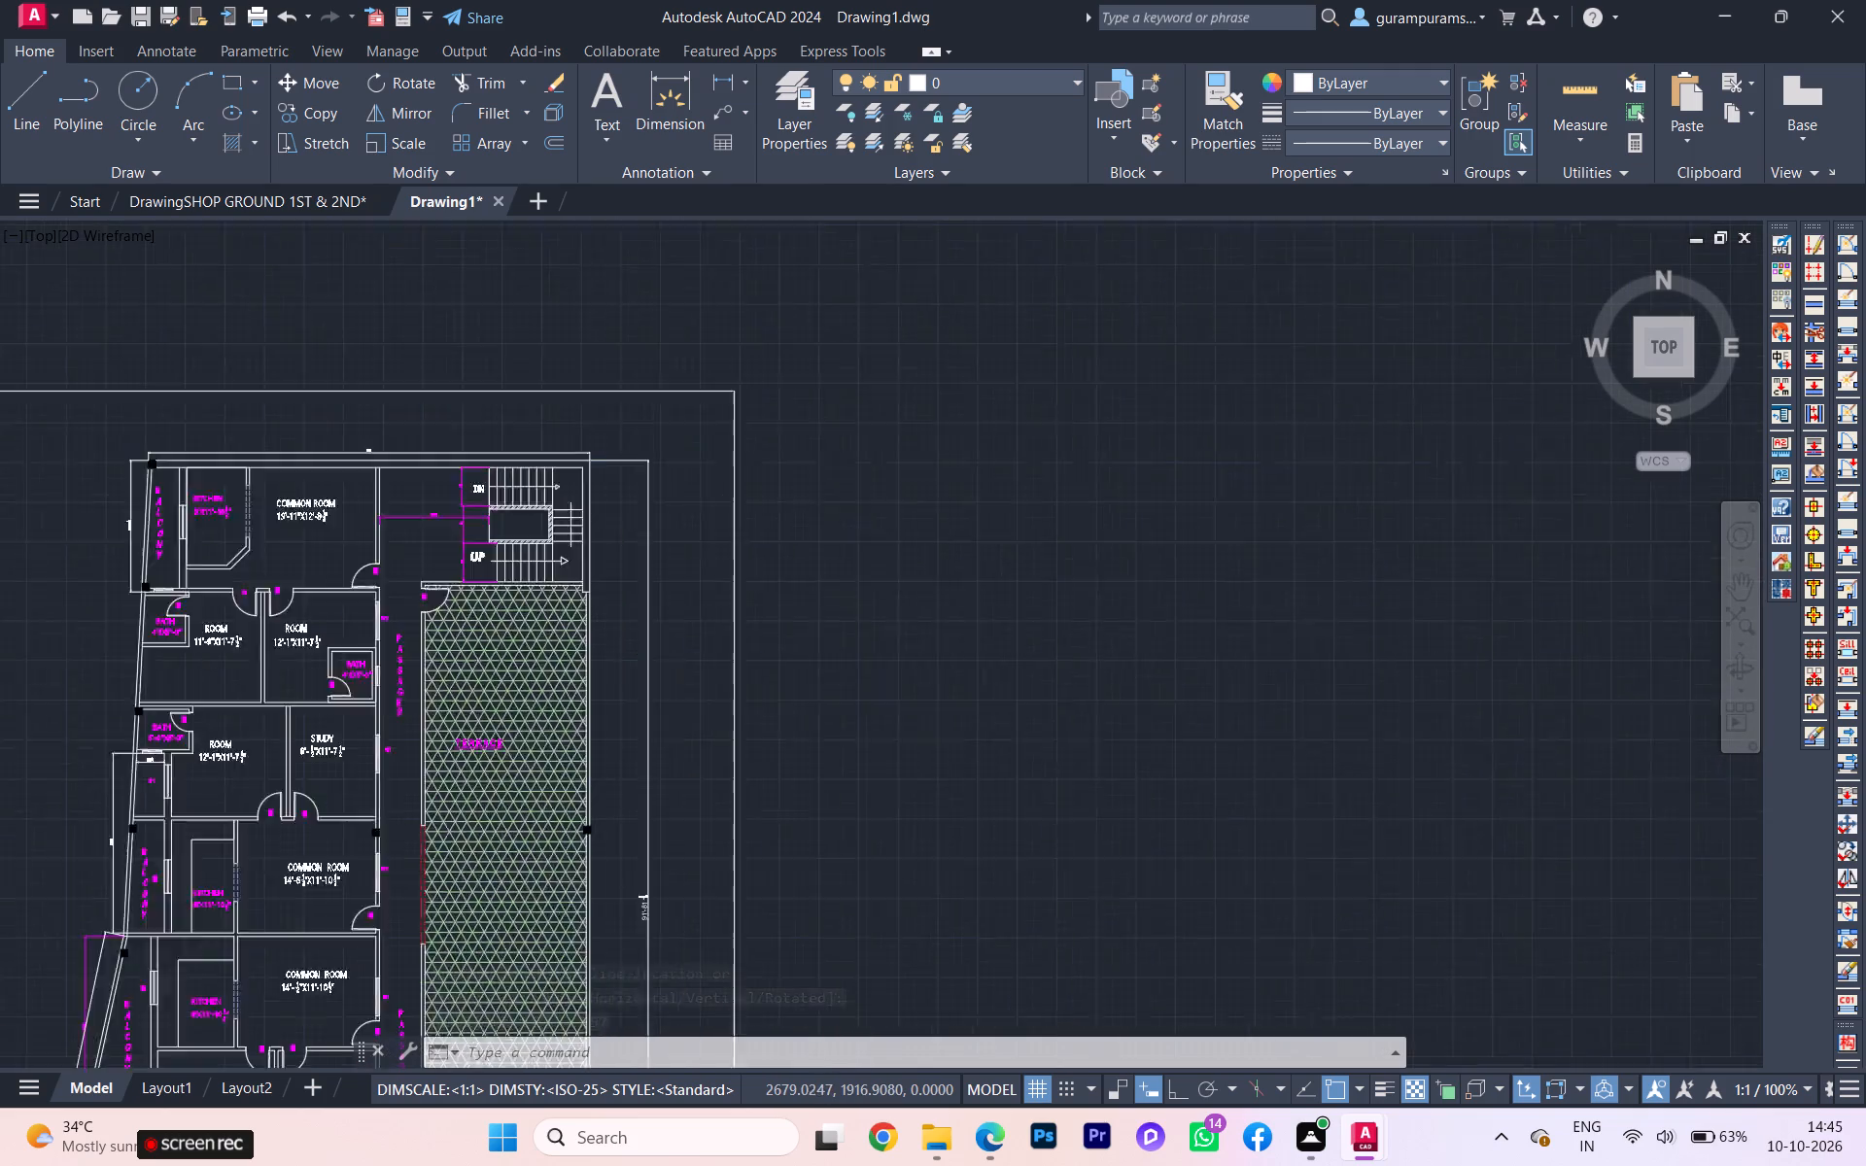
Examine the dimensions along the plan's east side and below the hatched terrace's bottom wall.
middle_click_drag(581, 778, 596, 448)
scroll(584, 698, "up", 2)
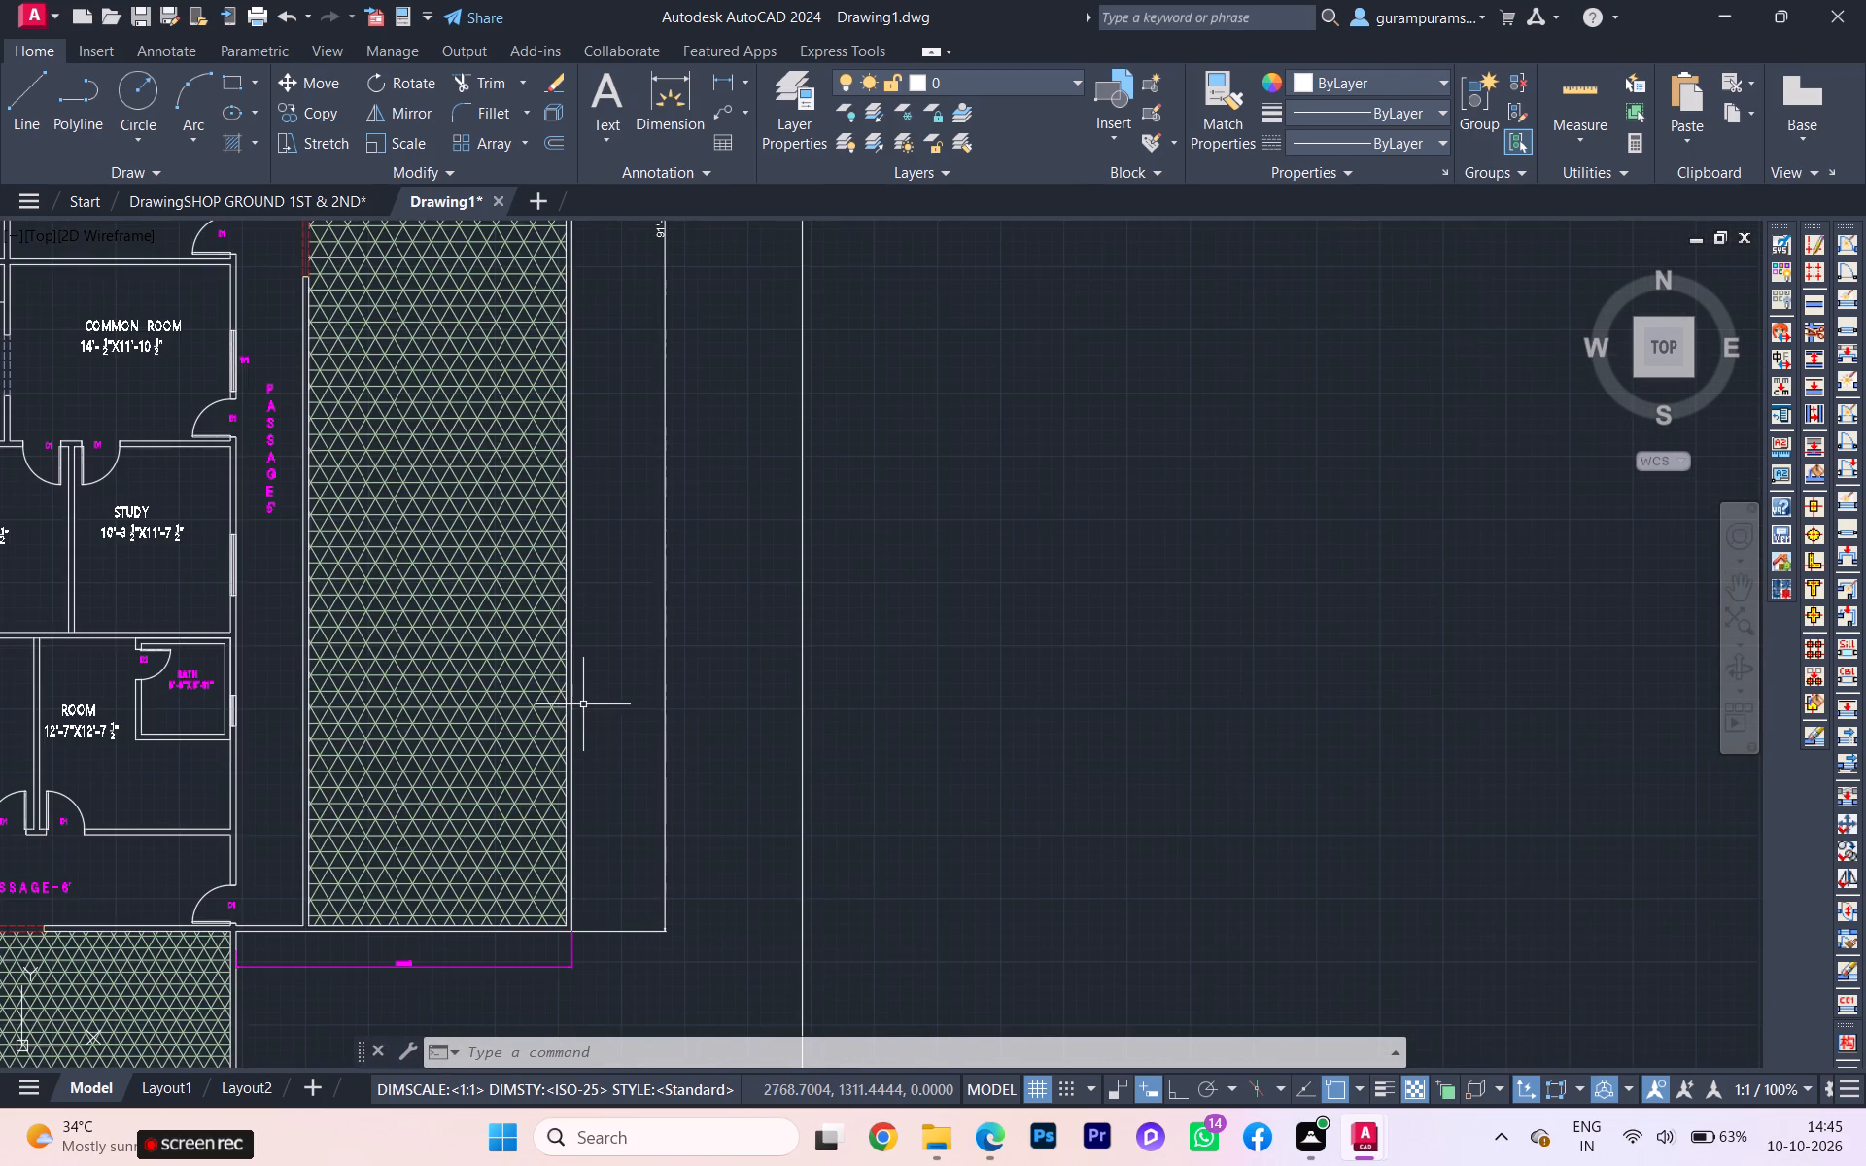
scroll(581, 706, "up", 1)
scroll(581, 707, "down", 1)
middle_click_drag(581, 707, 602, 416)
scroll(370, 712, "up", 2)
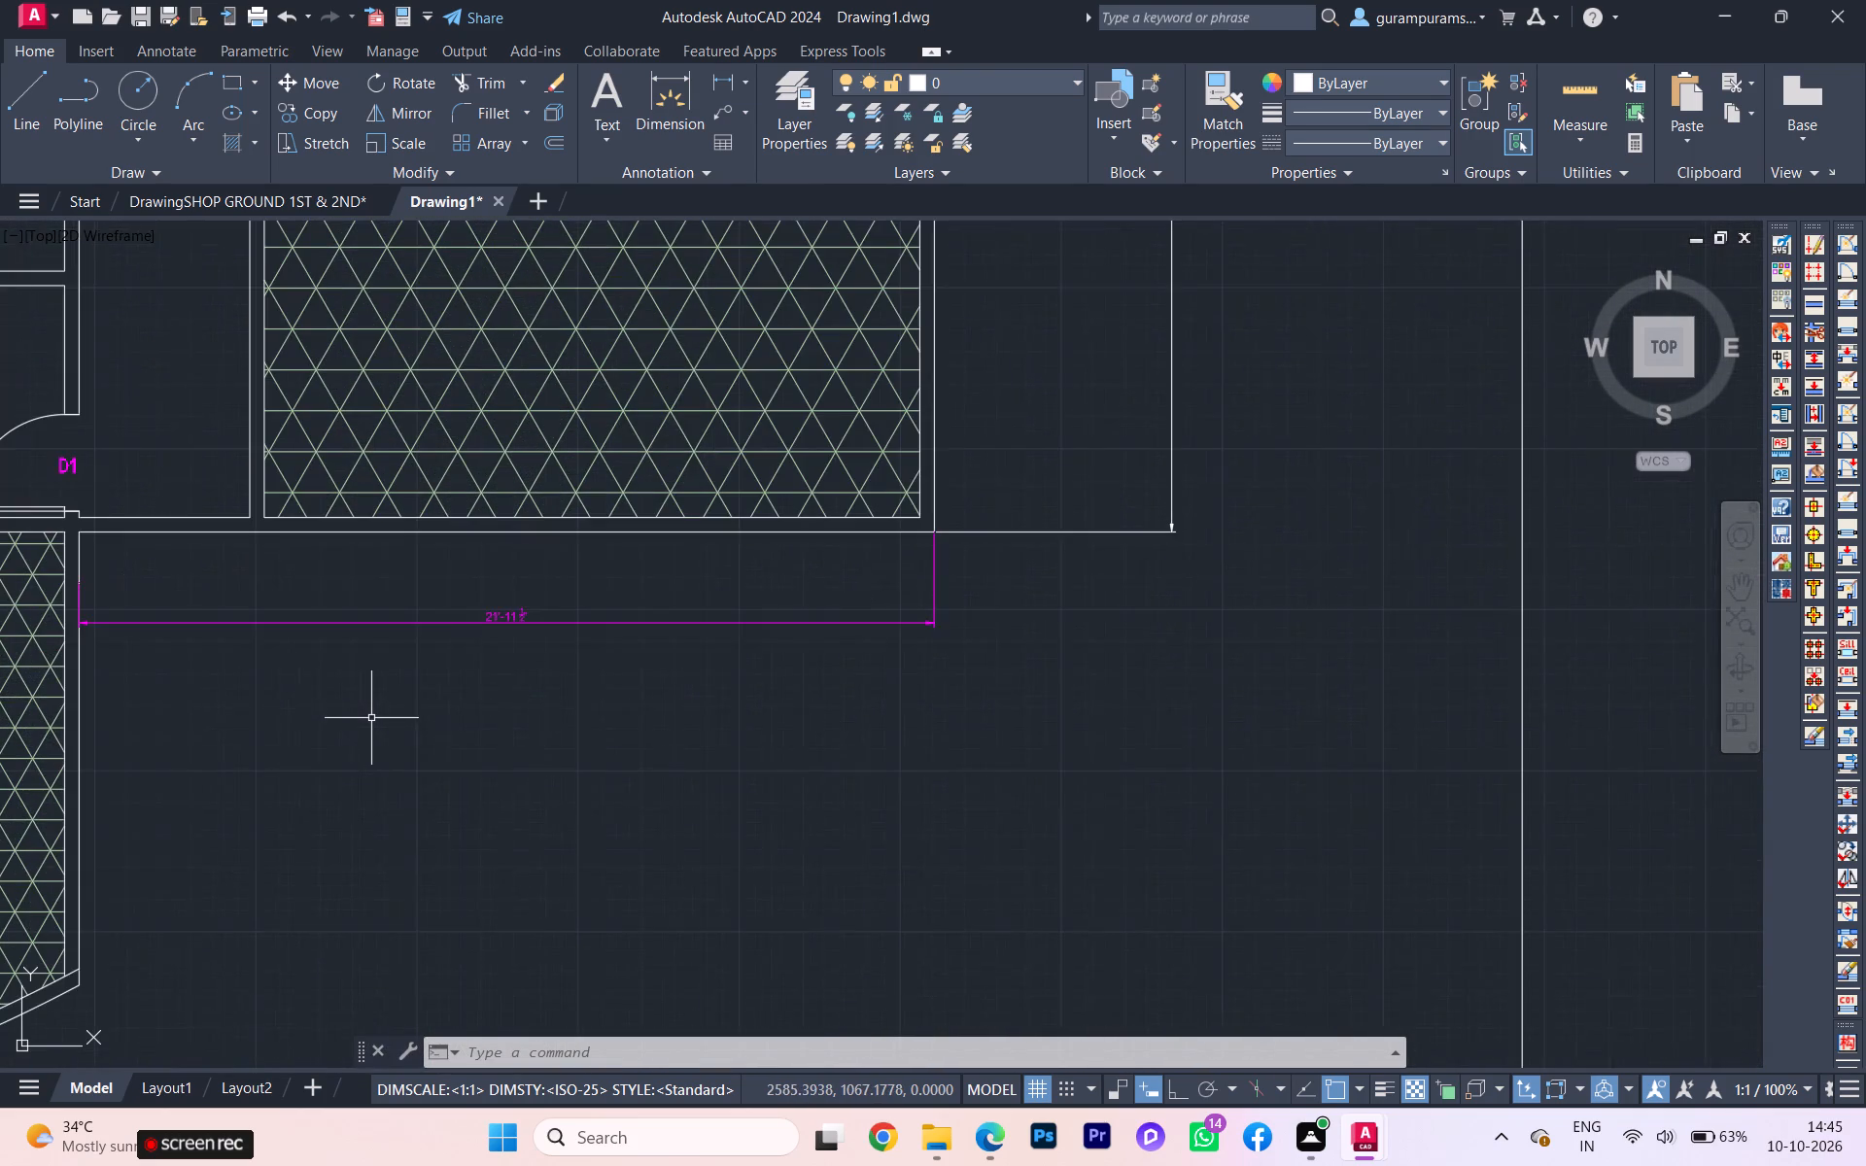
scroll(381, 716, "down", 4)
scroll(277, 393, "up", 2)
scroll(288, 394, "down", 2)
Replace the text of the overall width dimension above the plan's top wall with 46'5.
middle_click_drag(290, 396, 397, 621)
scroll(426, 322, "up", 3)
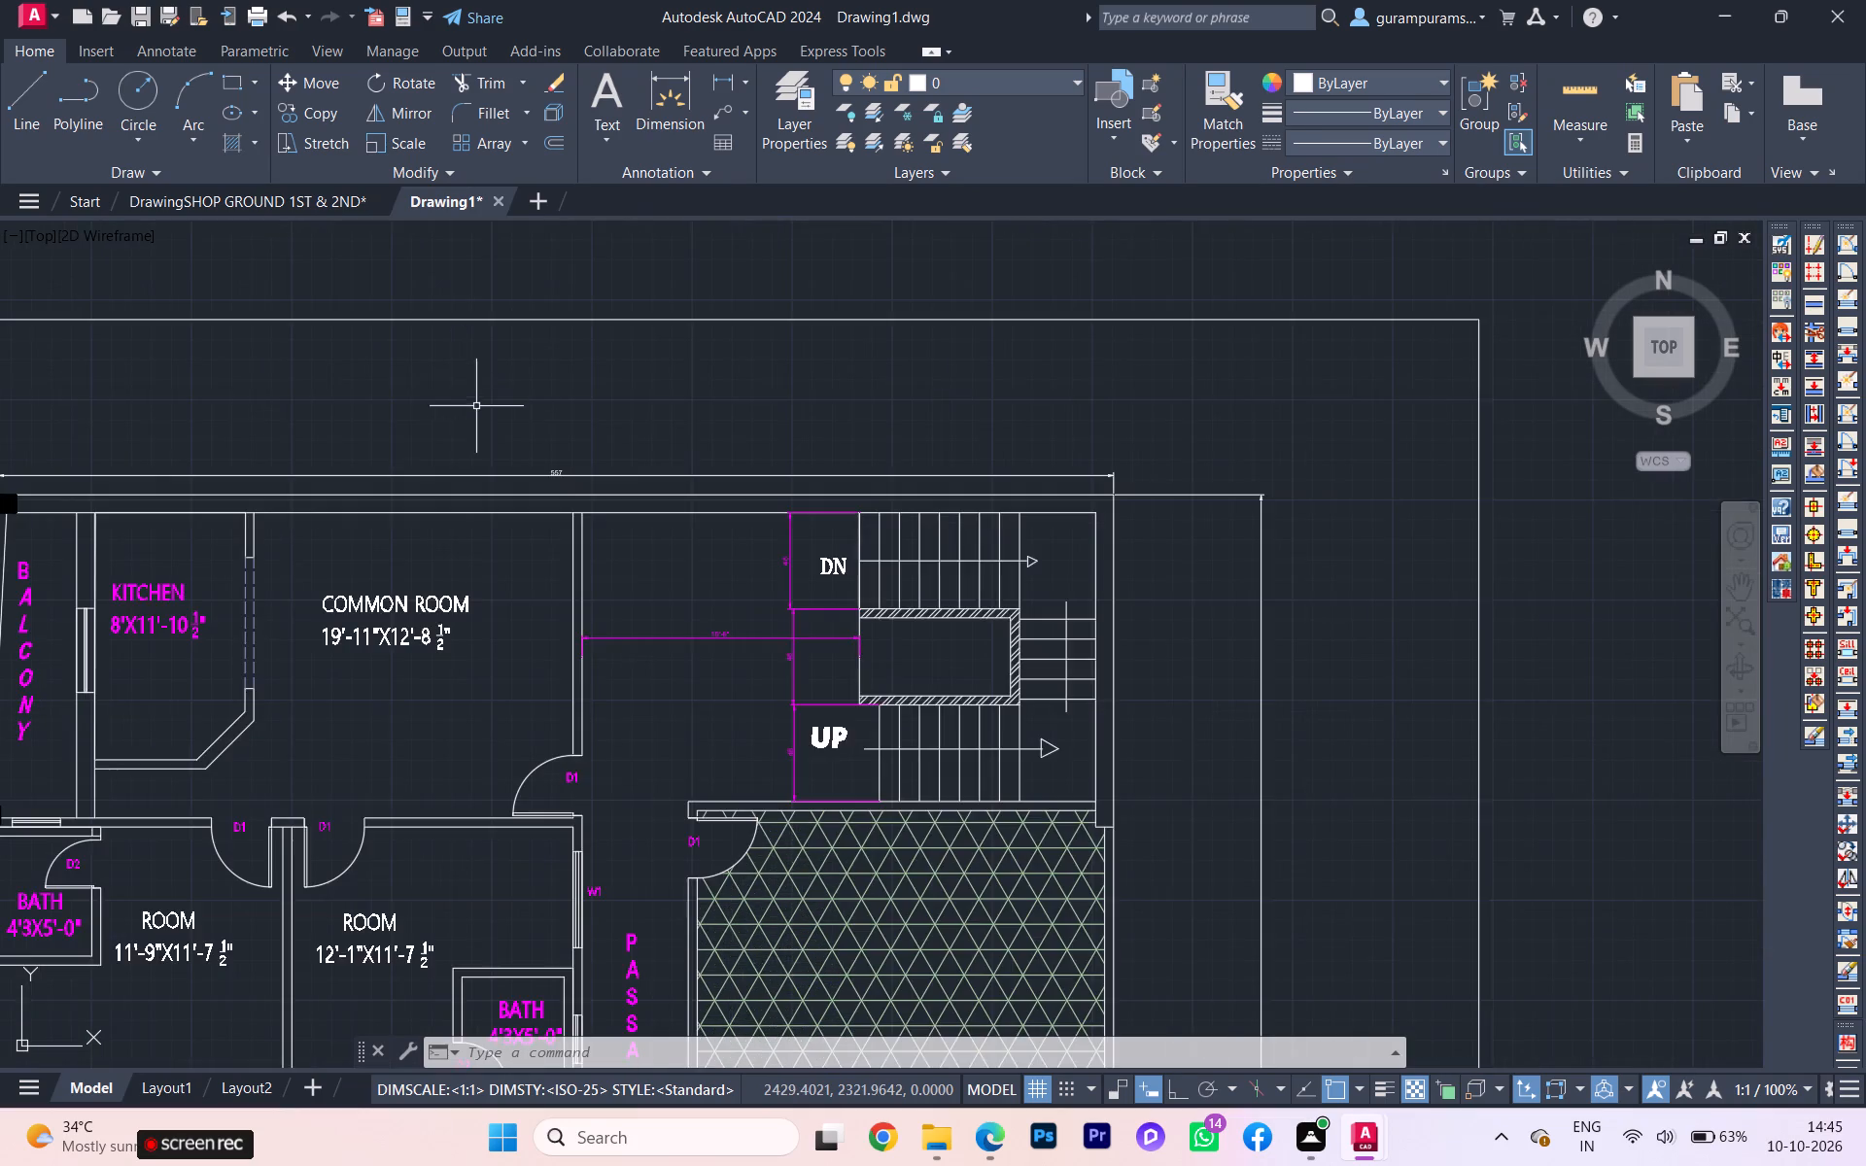
scroll(536, 445, "up", 2)
triple_click(581, 497)
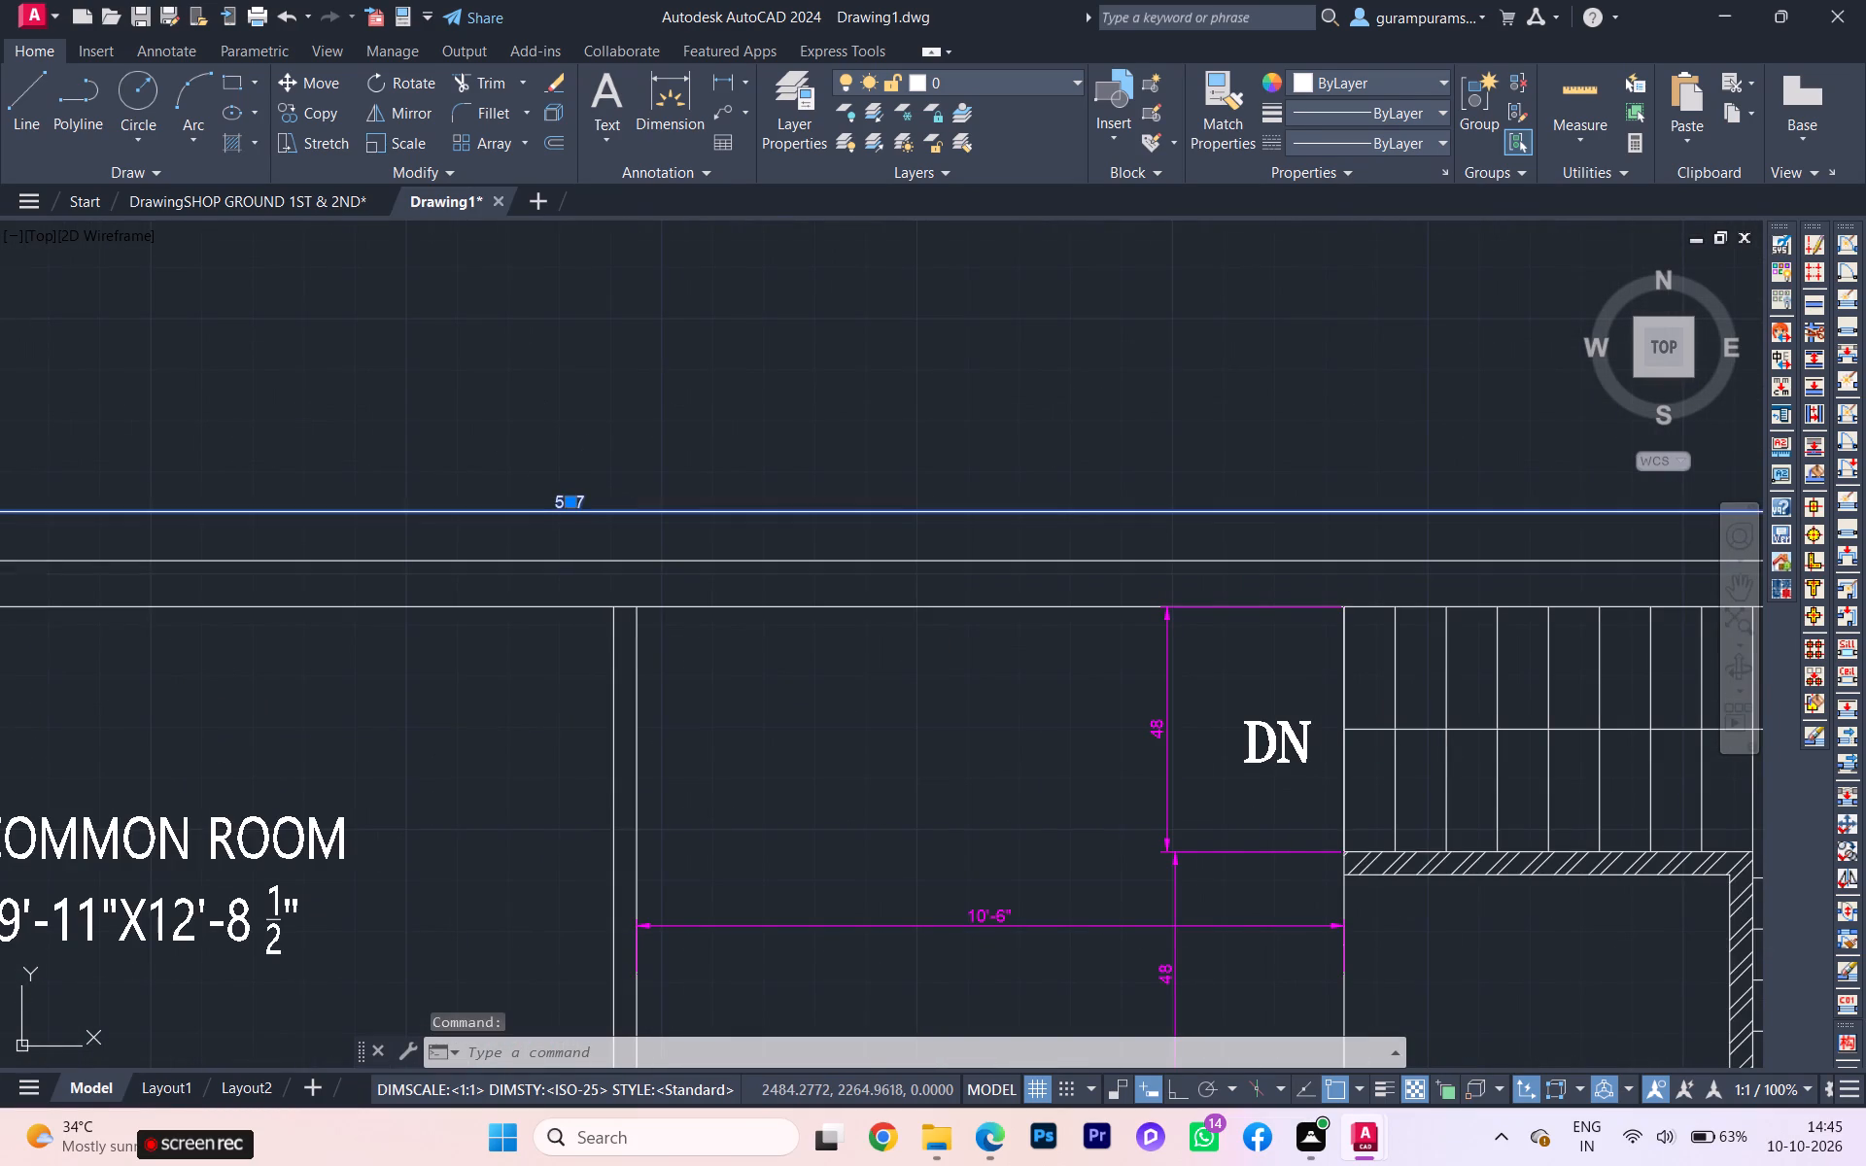
key("BackSpace")
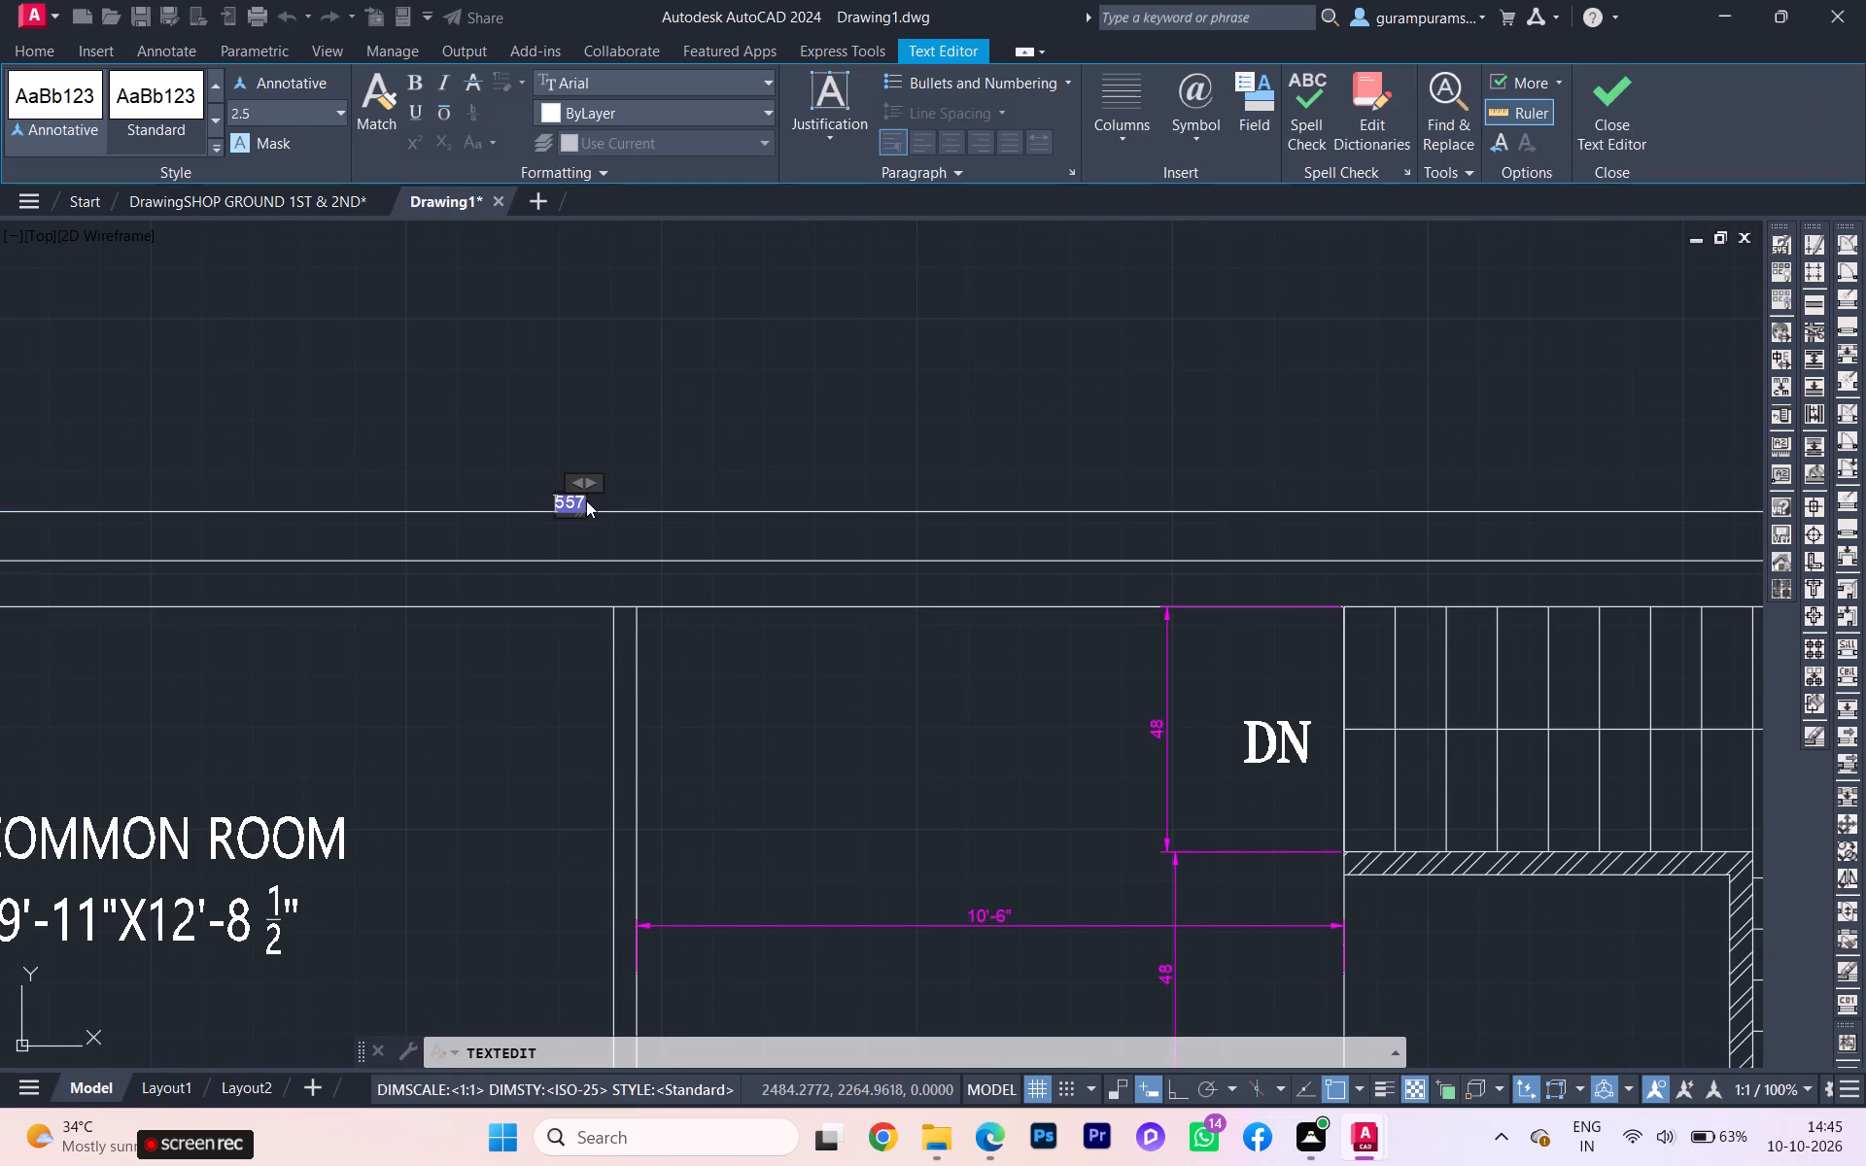
type("46'5")
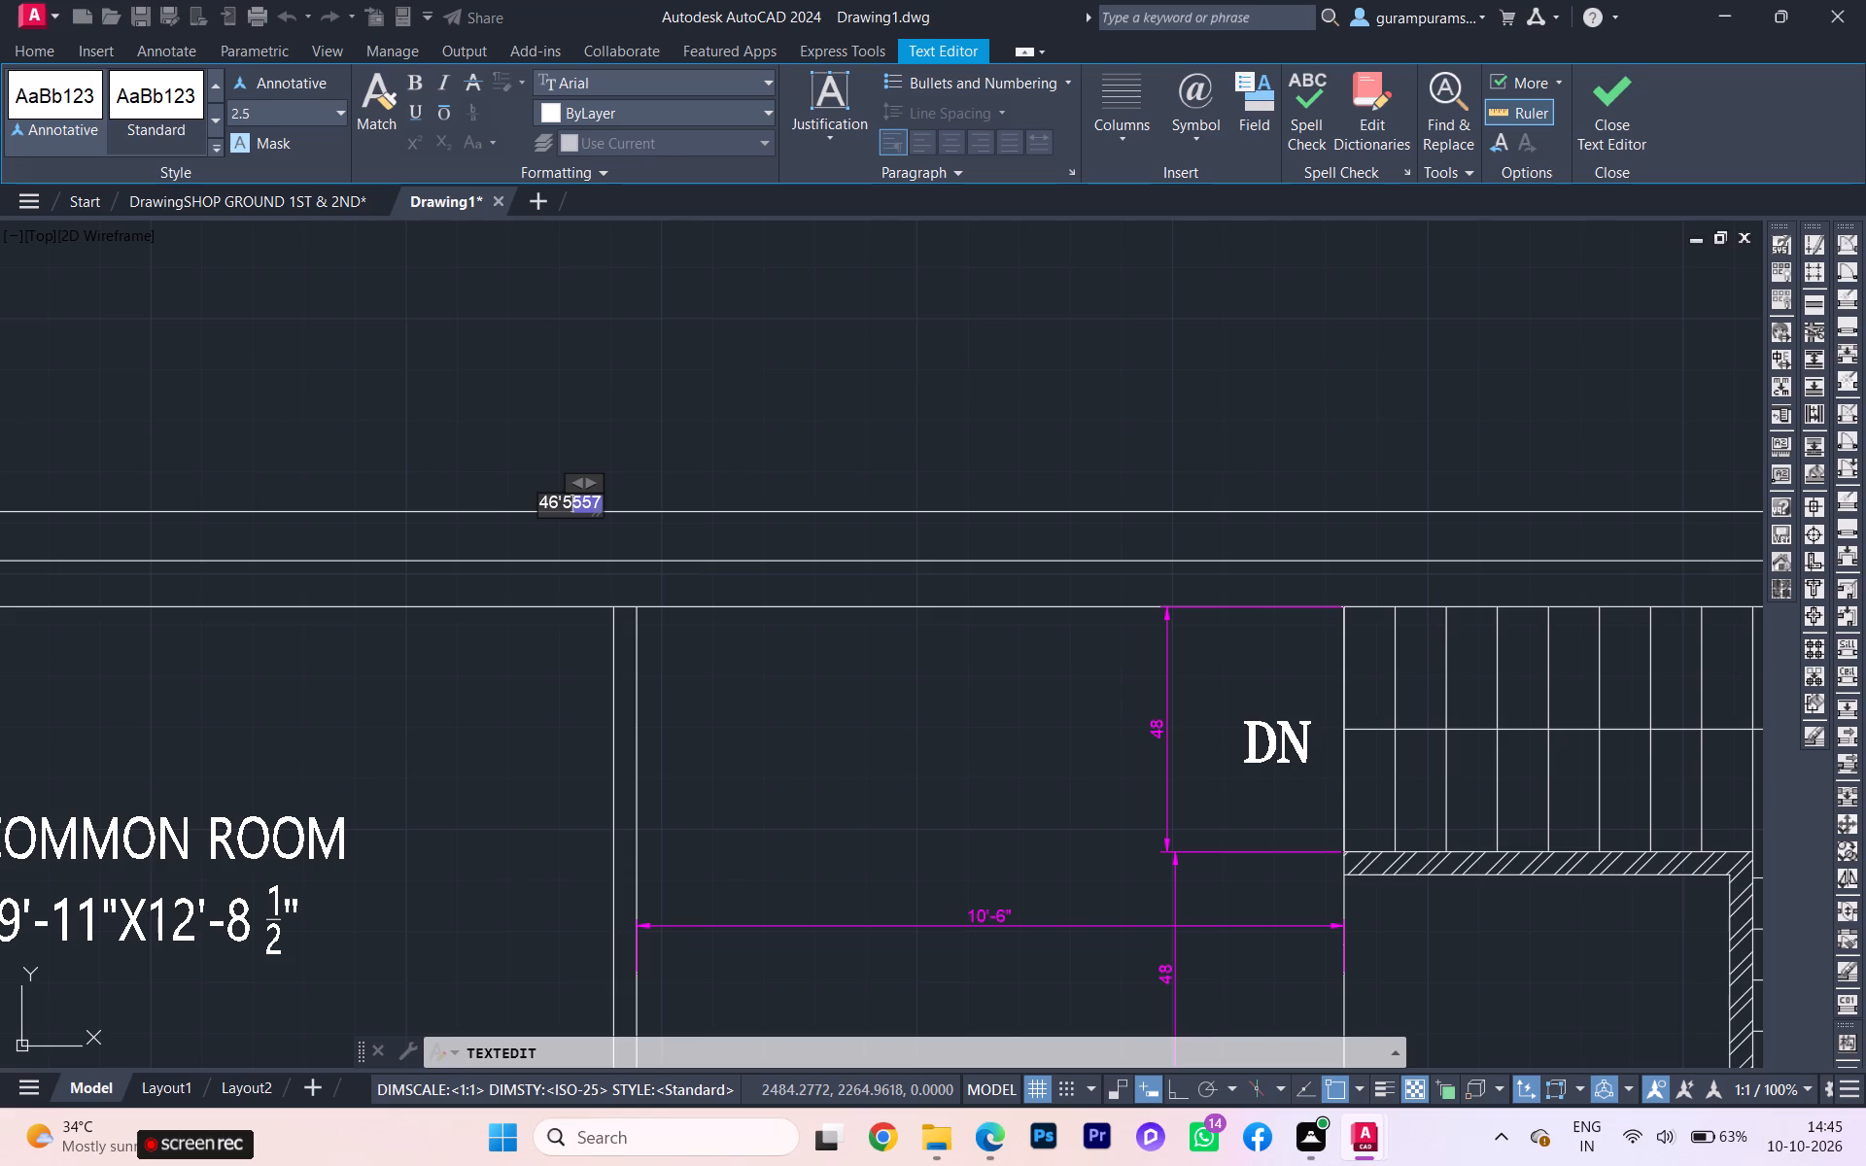
key("Right")
key("Right")
key("Right")
key("BackSpace")
key("BackSpace")
key("5")
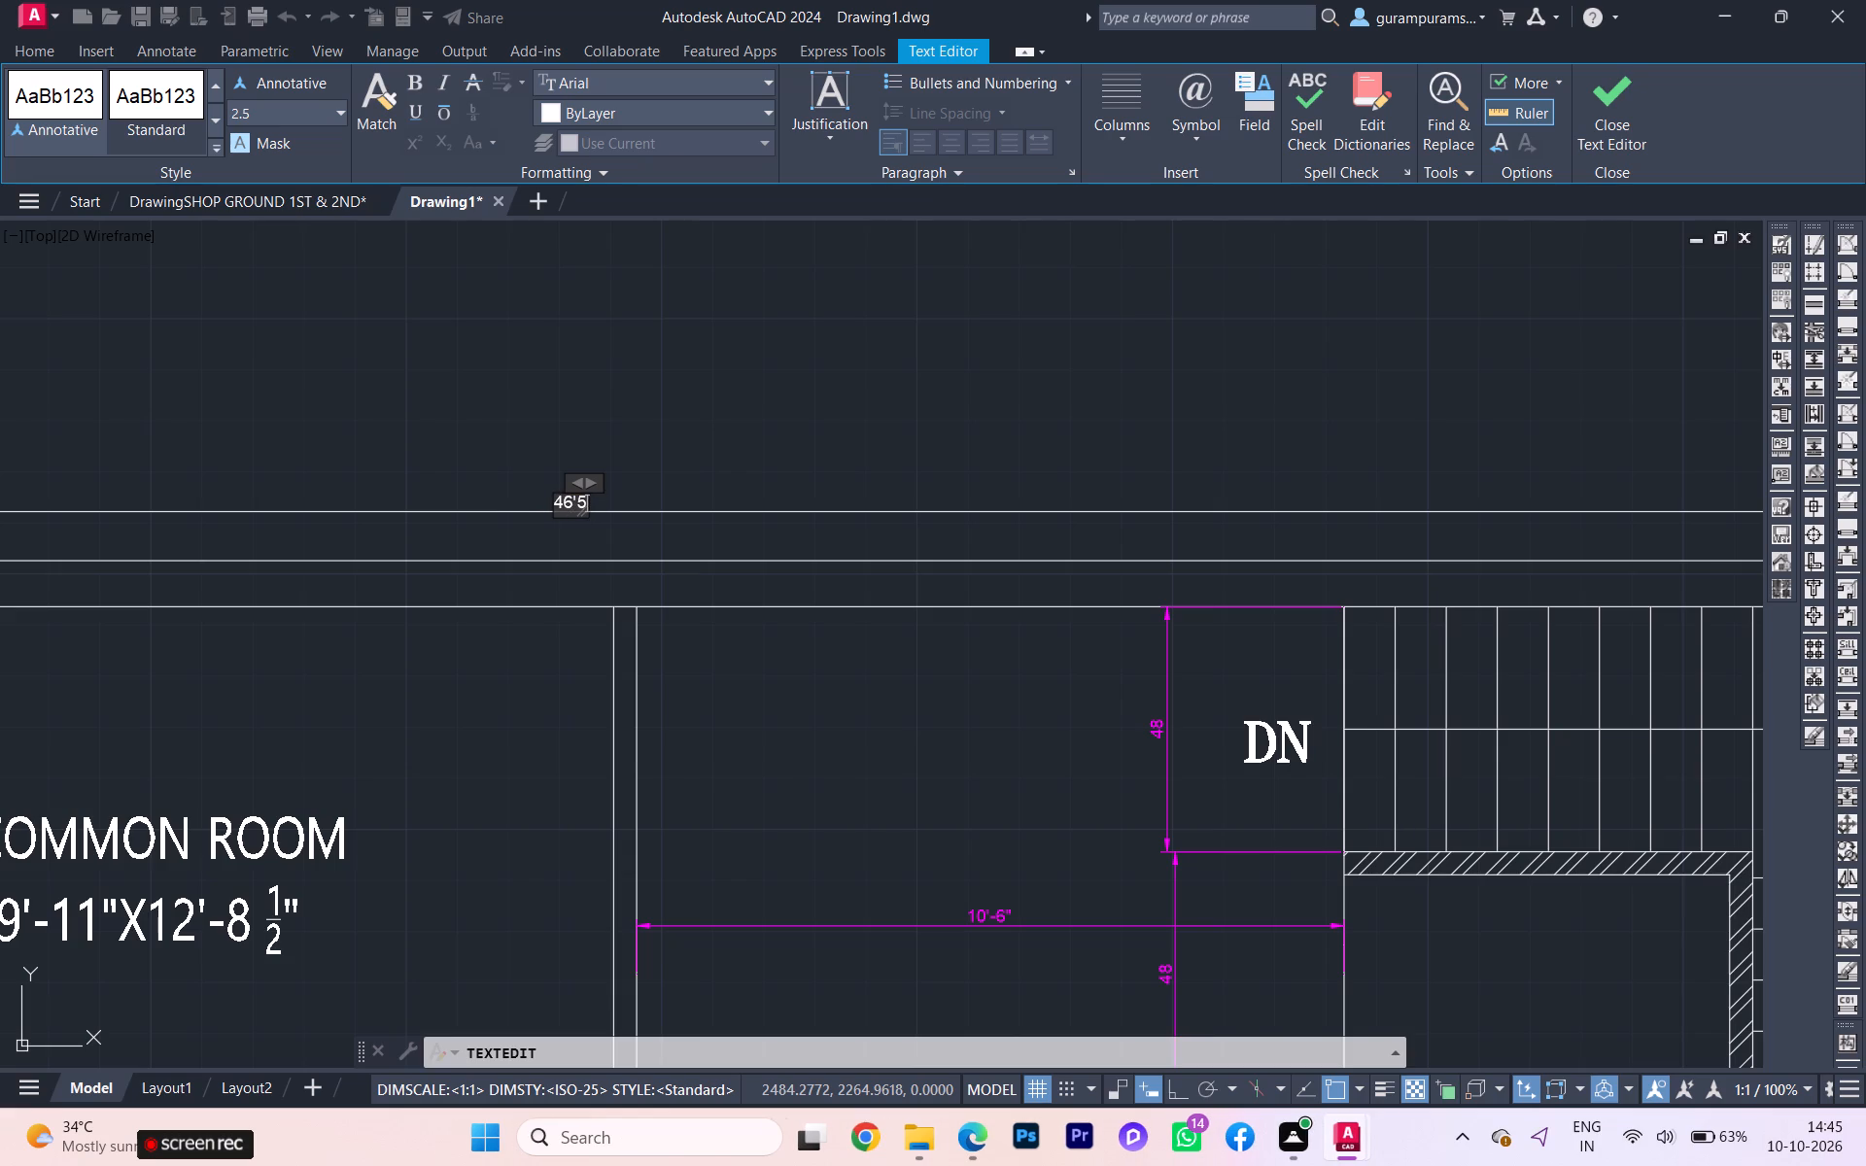
left_click(754, 446)
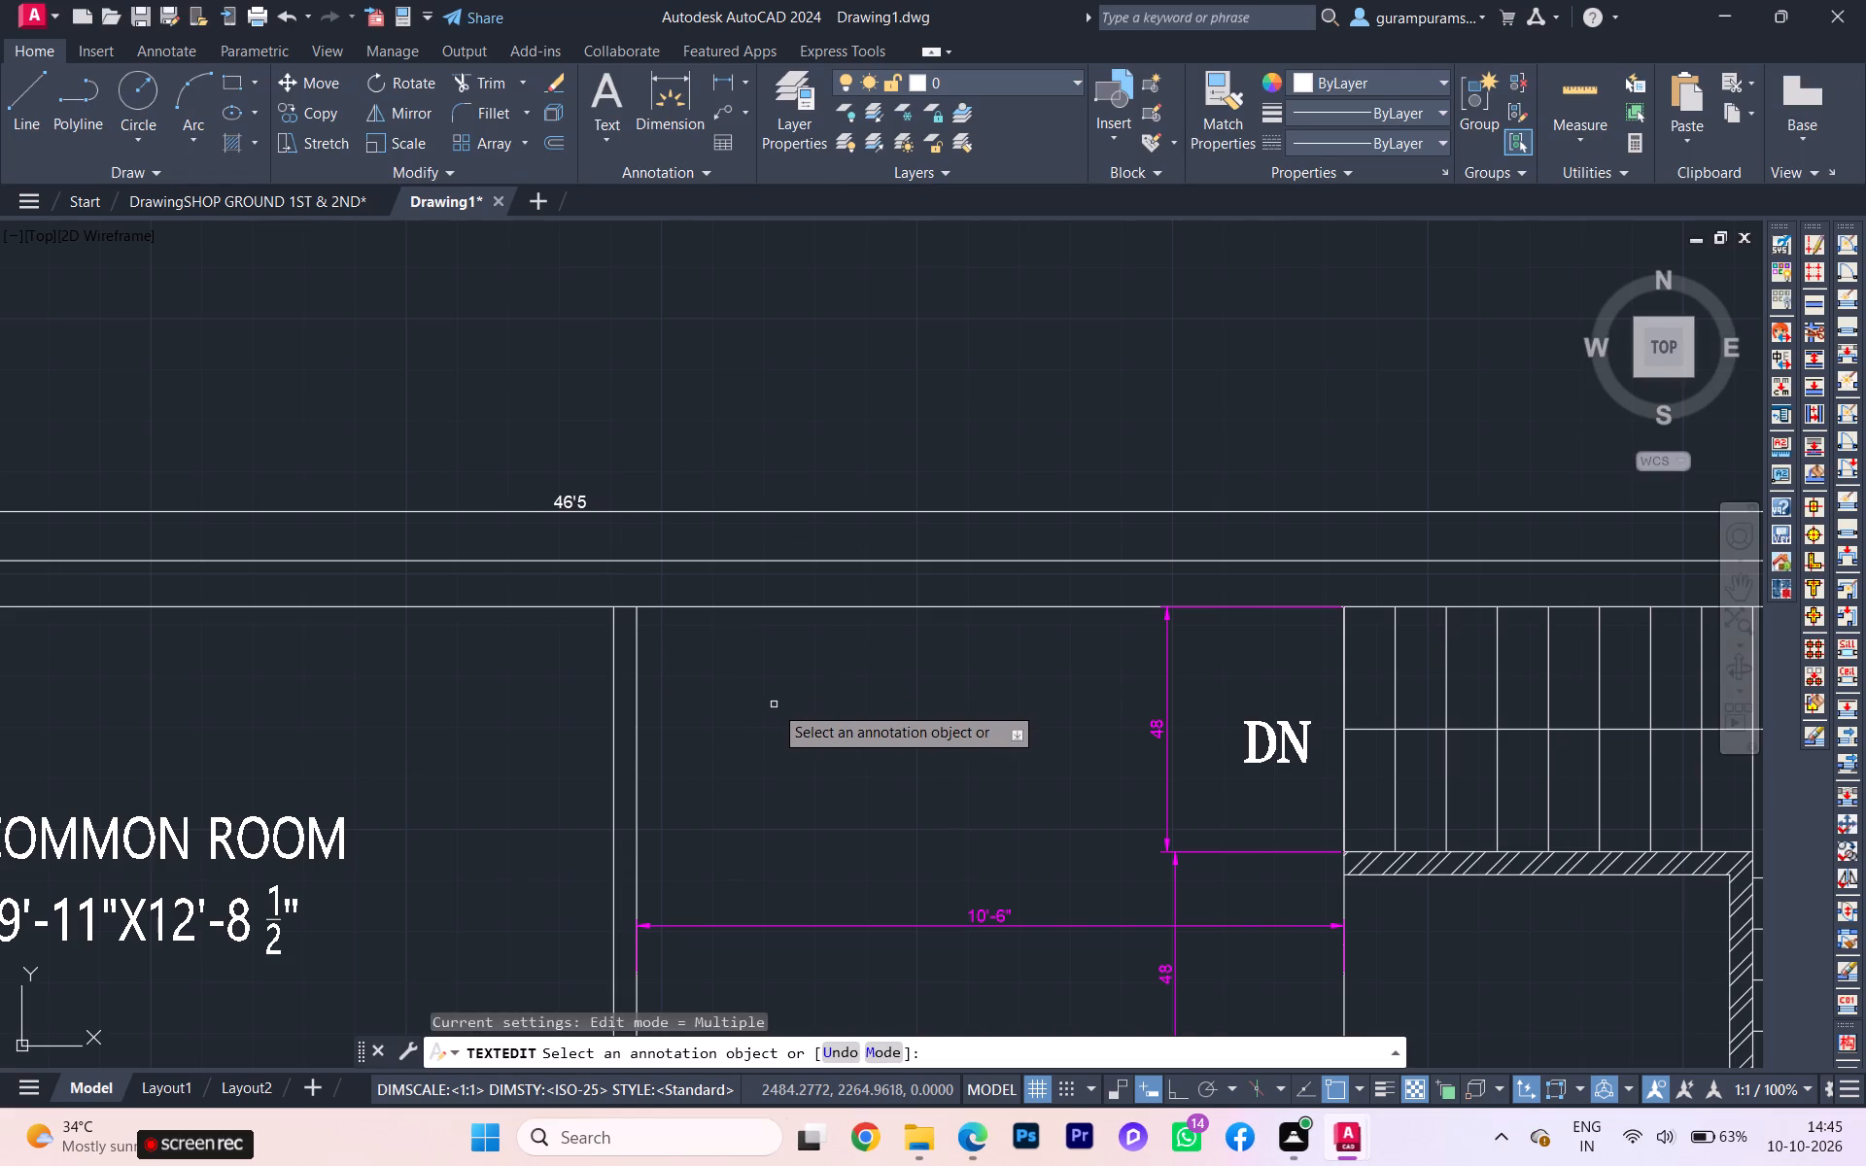
scroll(738, 676, "down", 2)
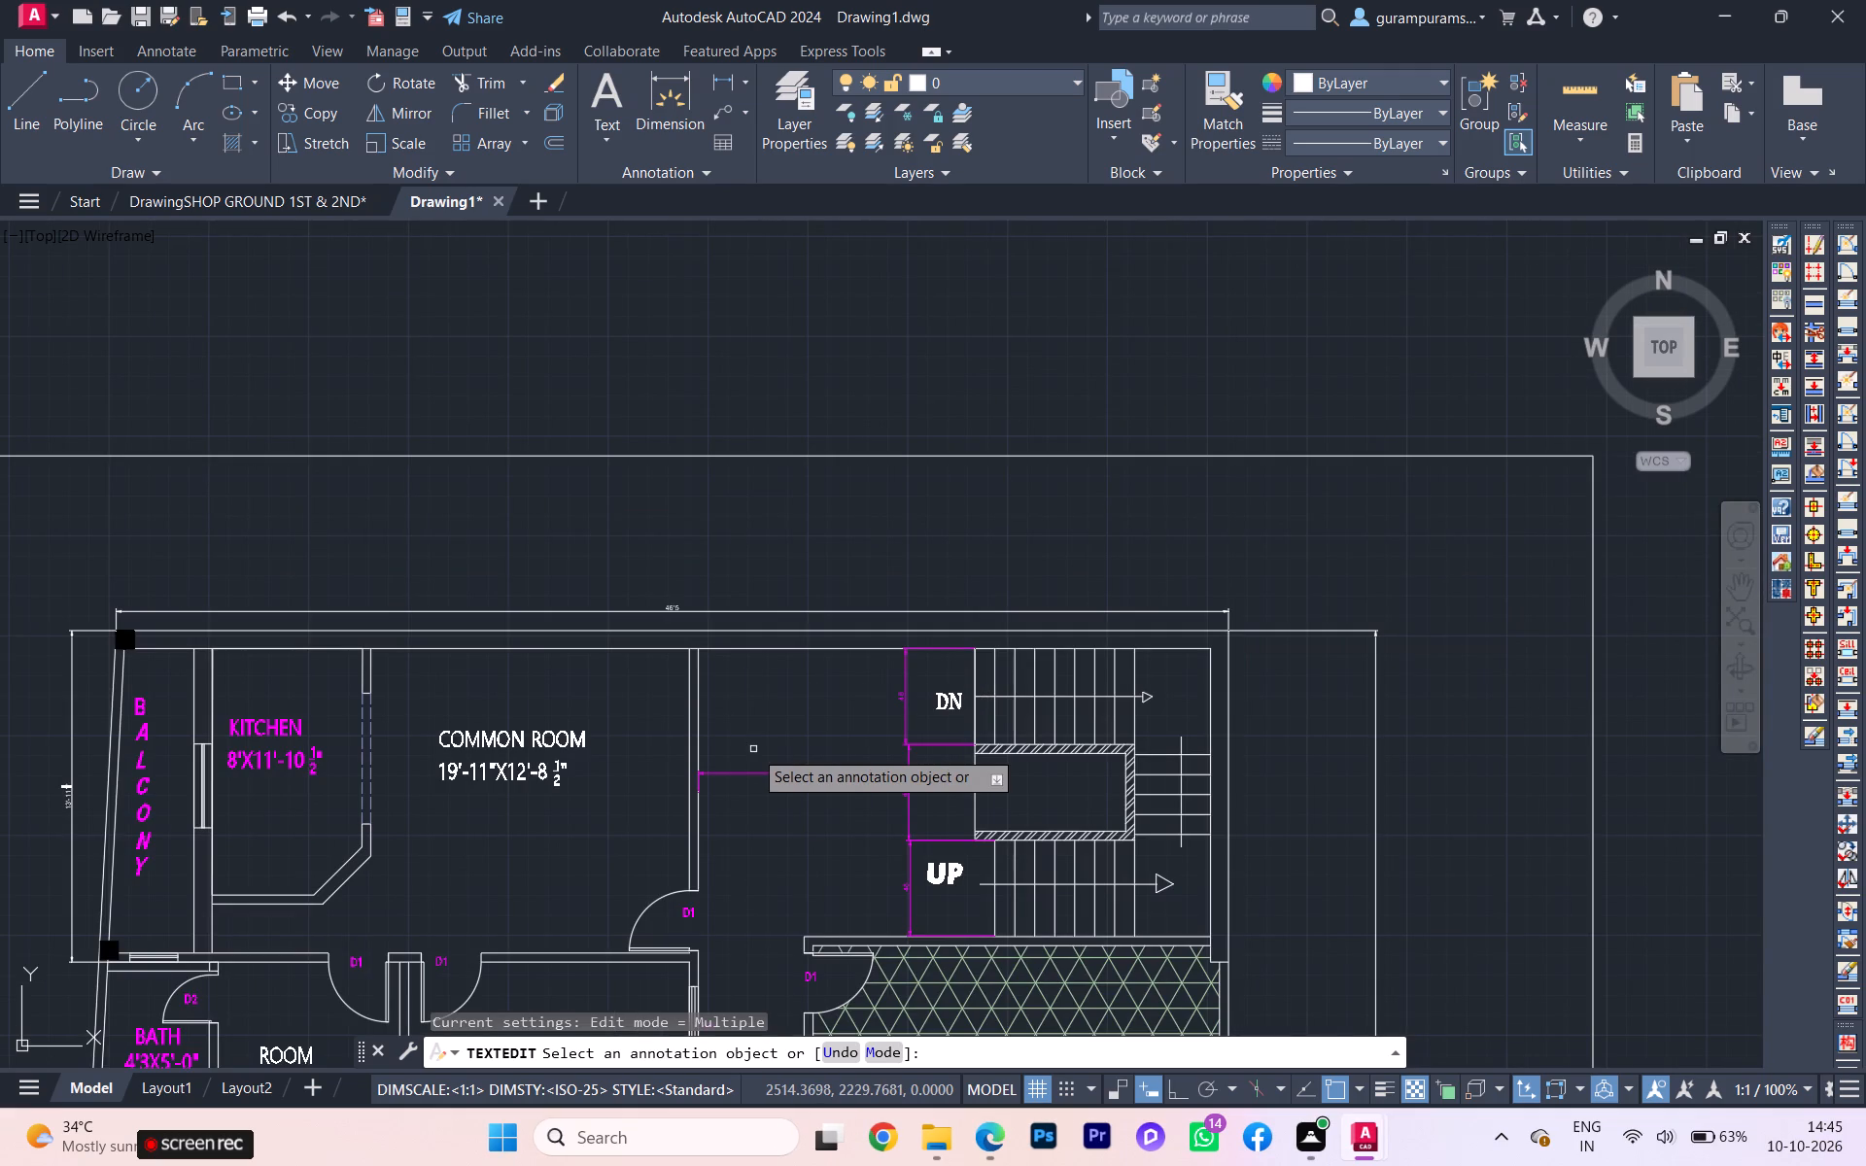
key("d")
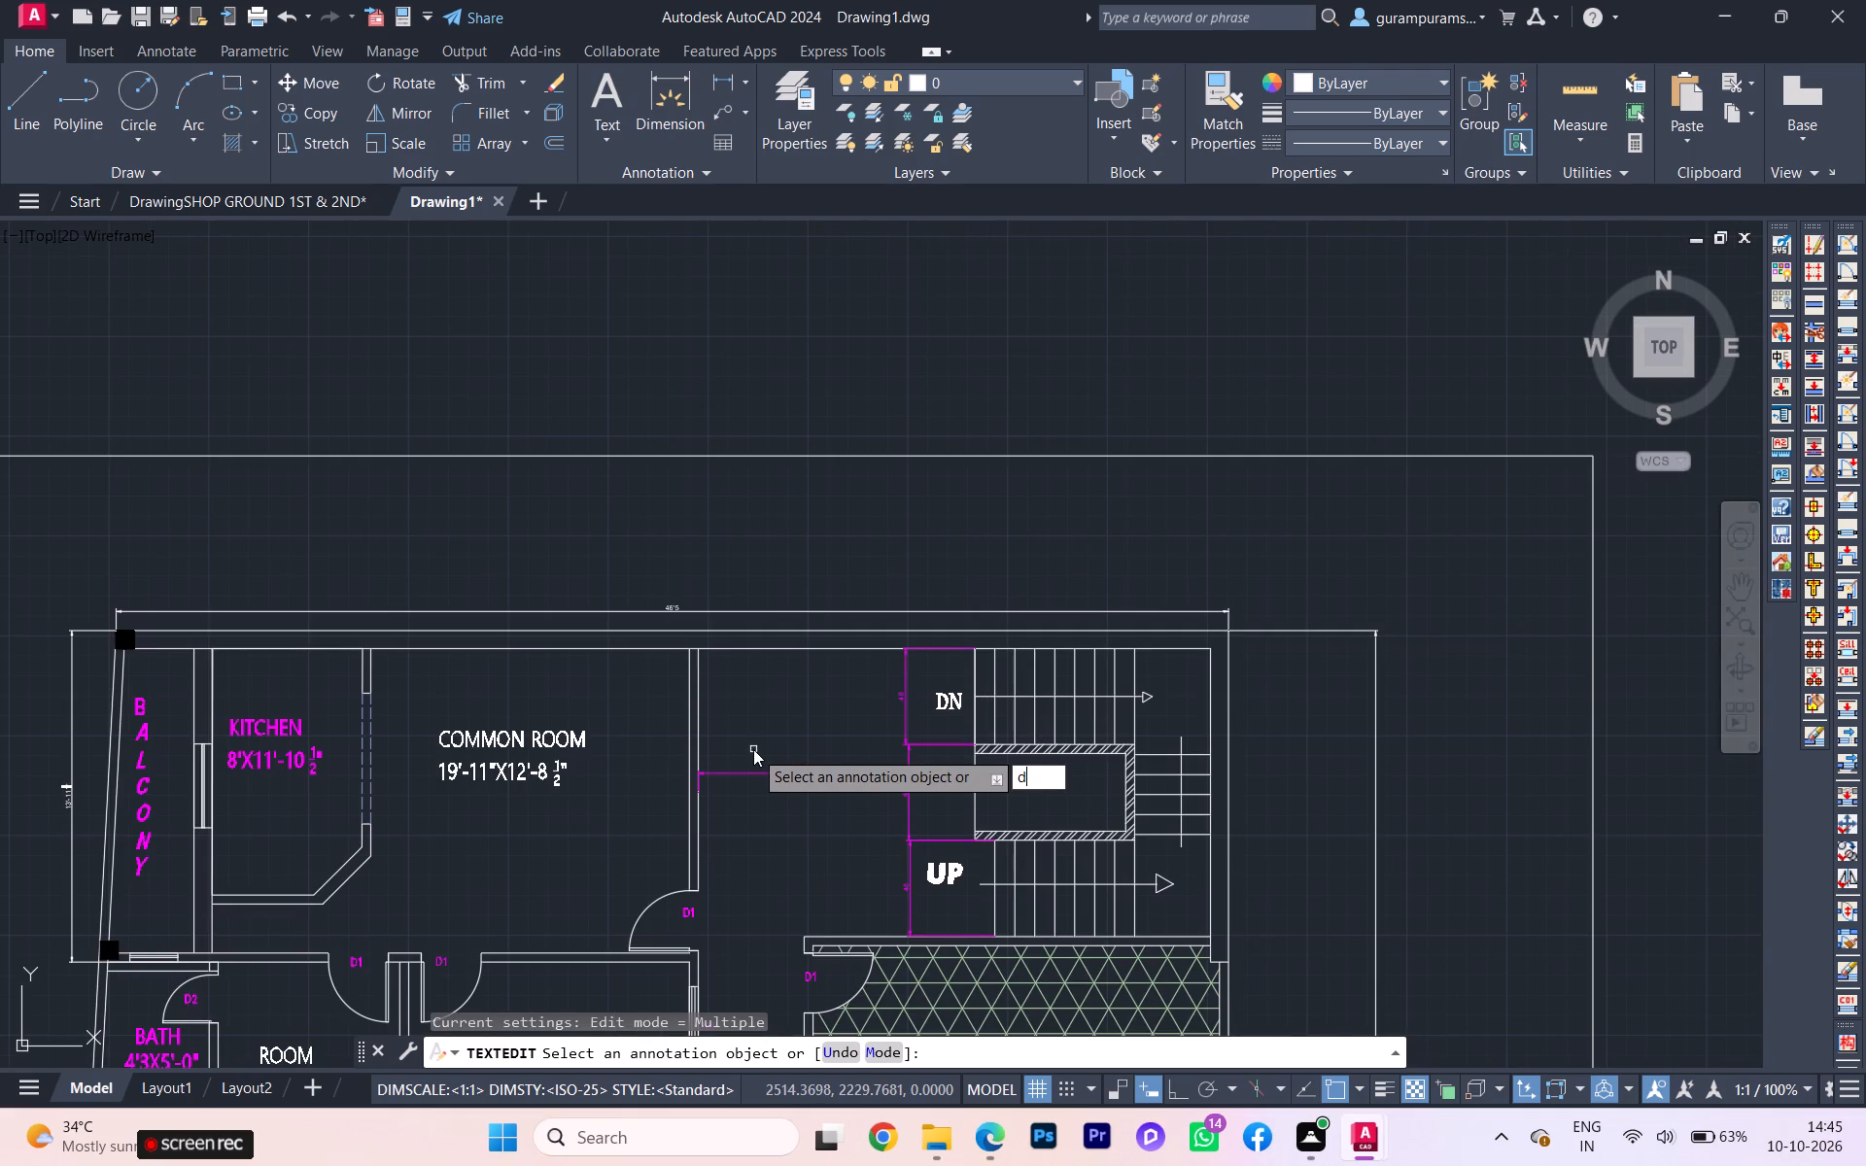
key("Escape")
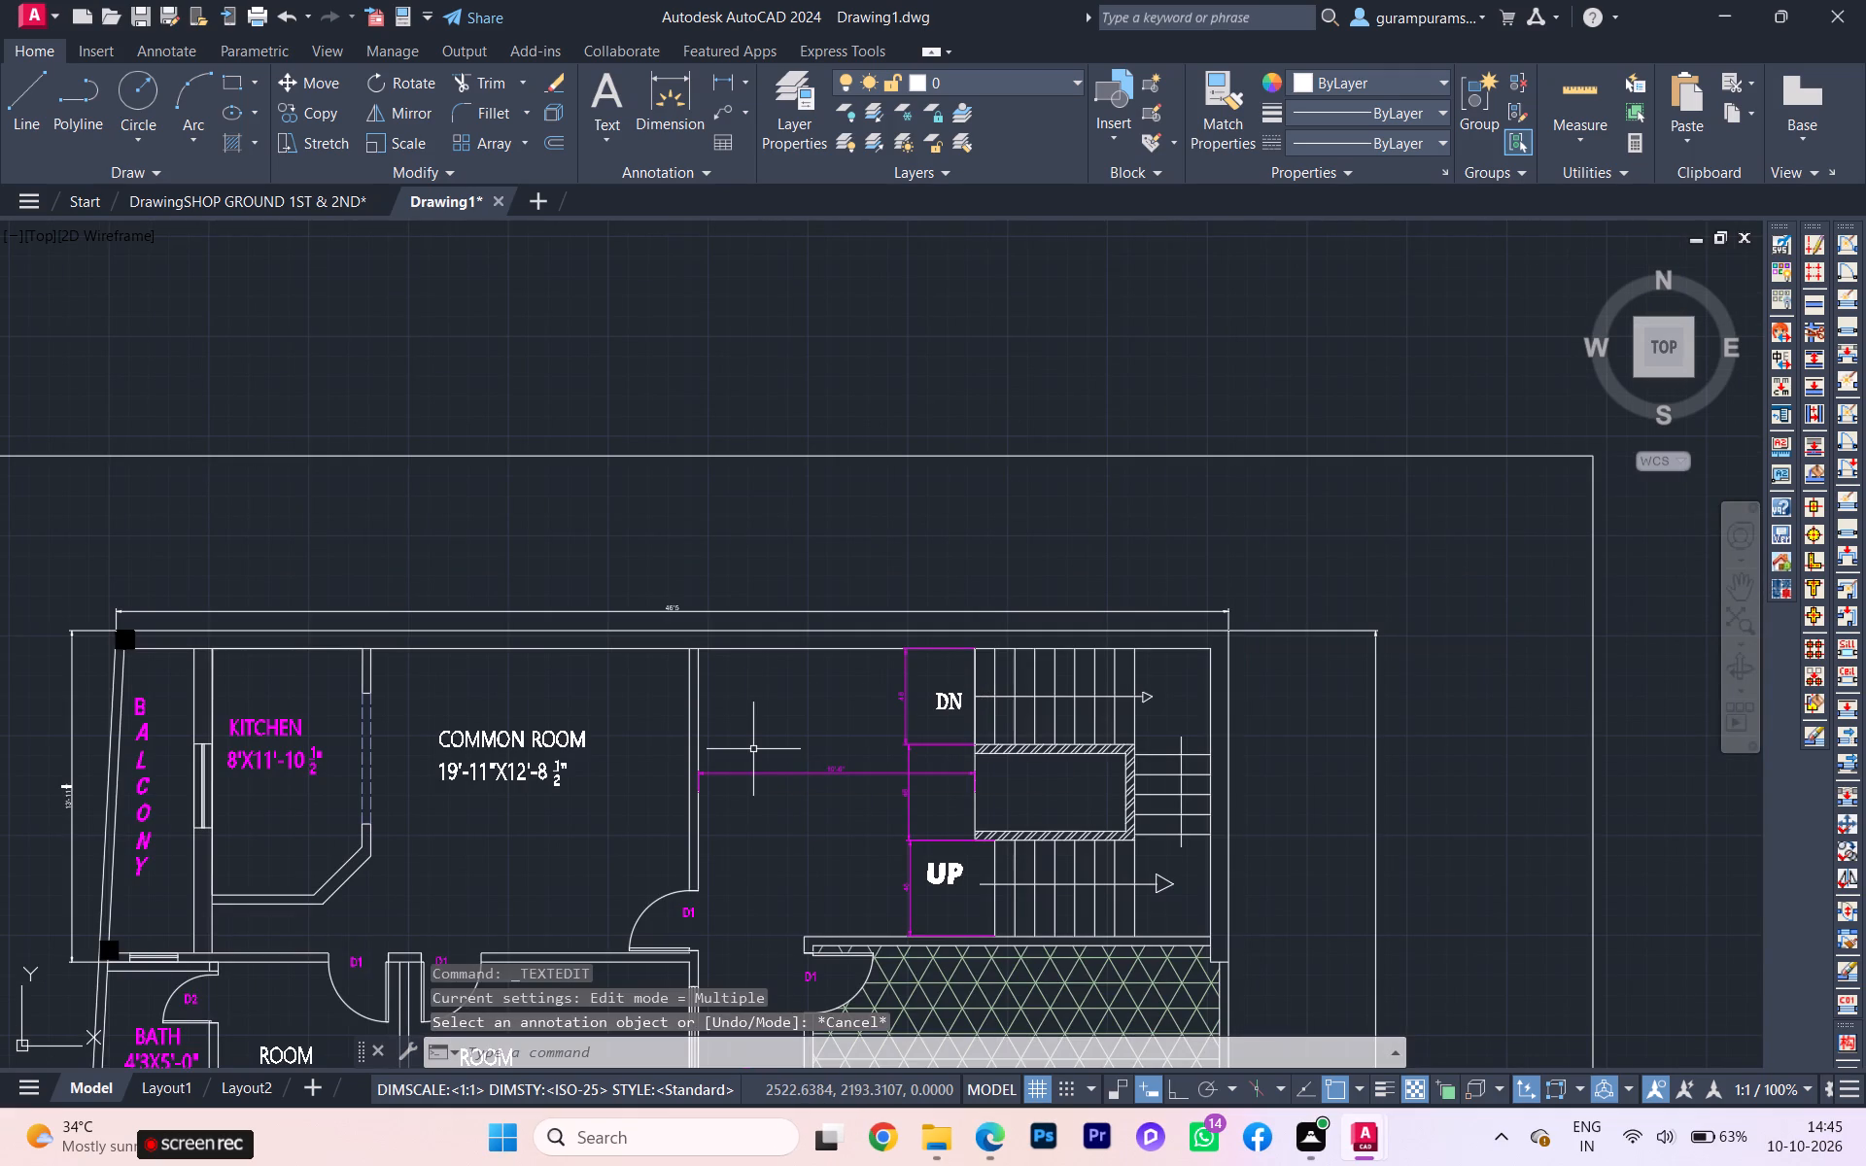
Open the ISO-25 dimension style for modification.
key("d")
key("Return")
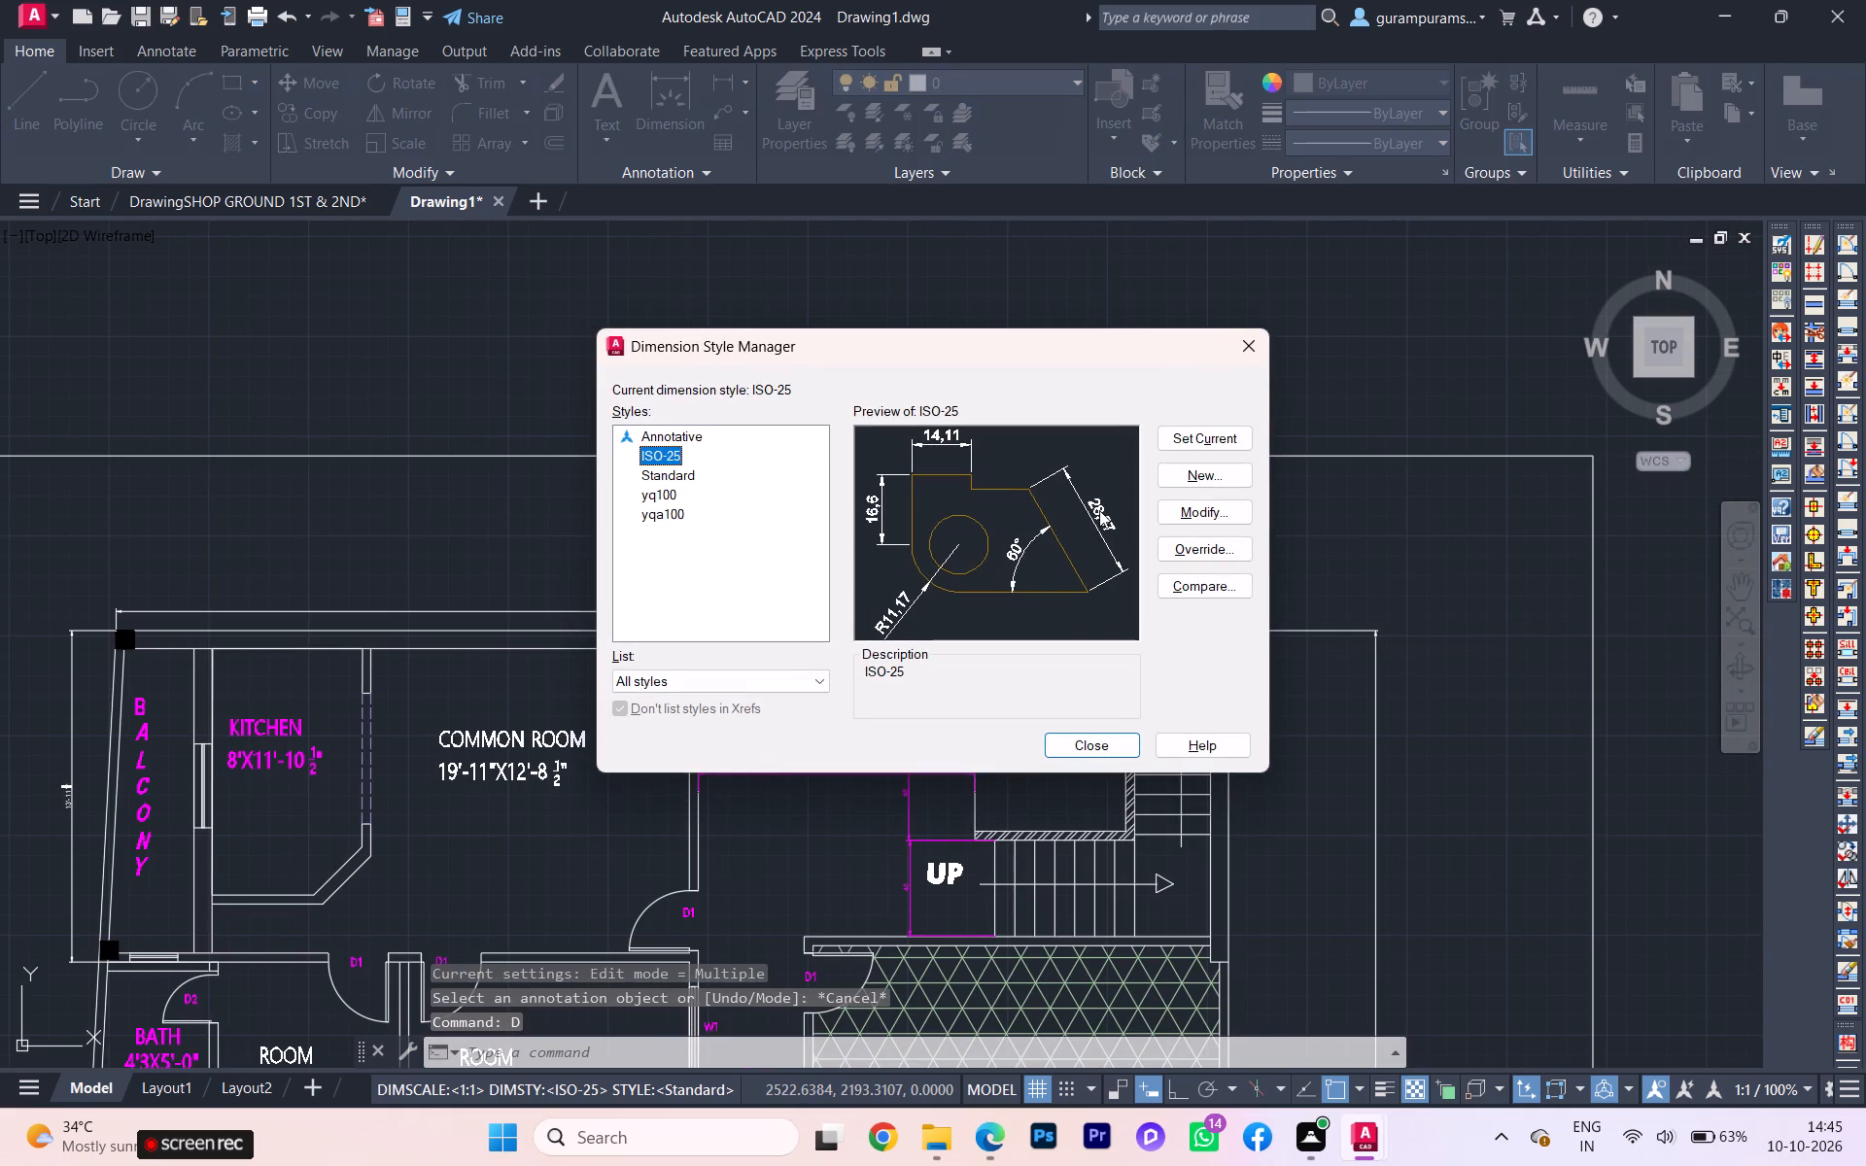
left_click(1201, 516)
left_click(1200, 516)
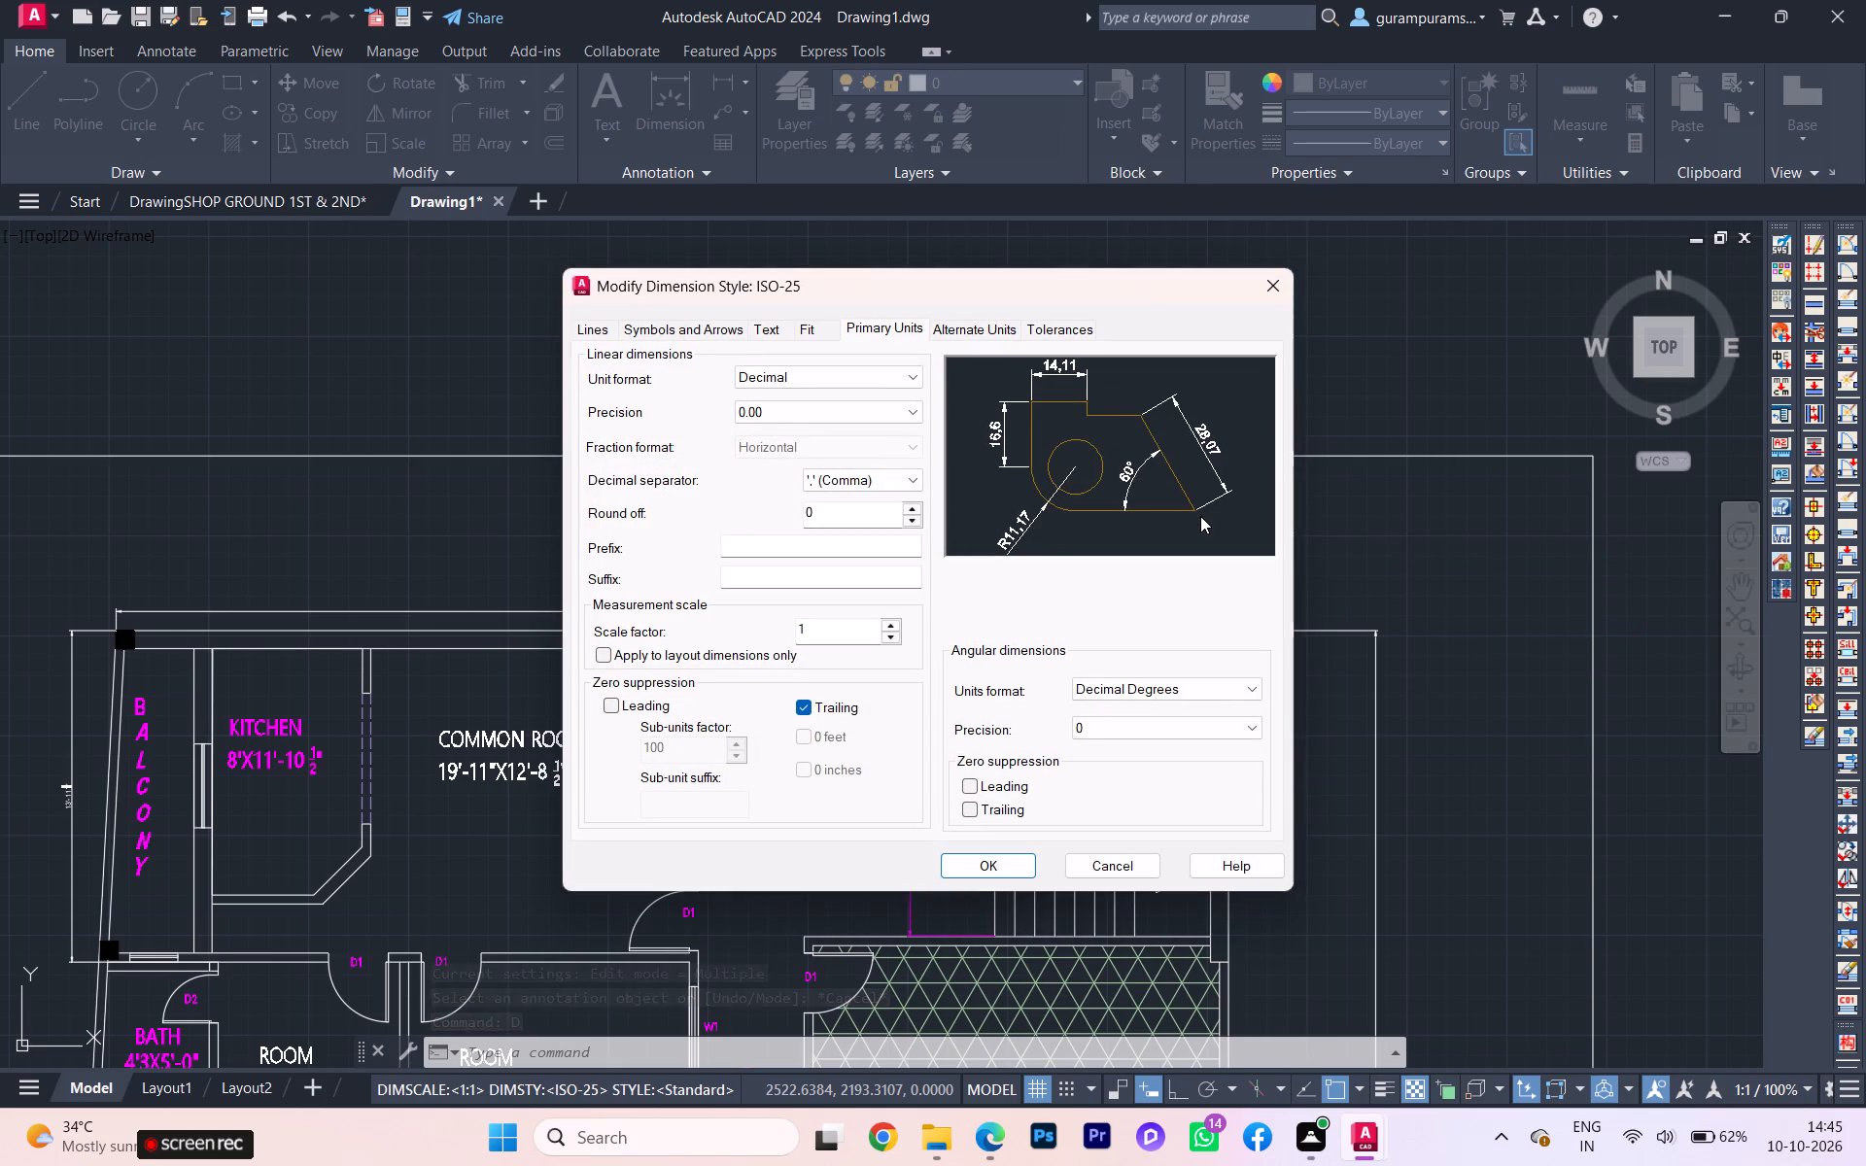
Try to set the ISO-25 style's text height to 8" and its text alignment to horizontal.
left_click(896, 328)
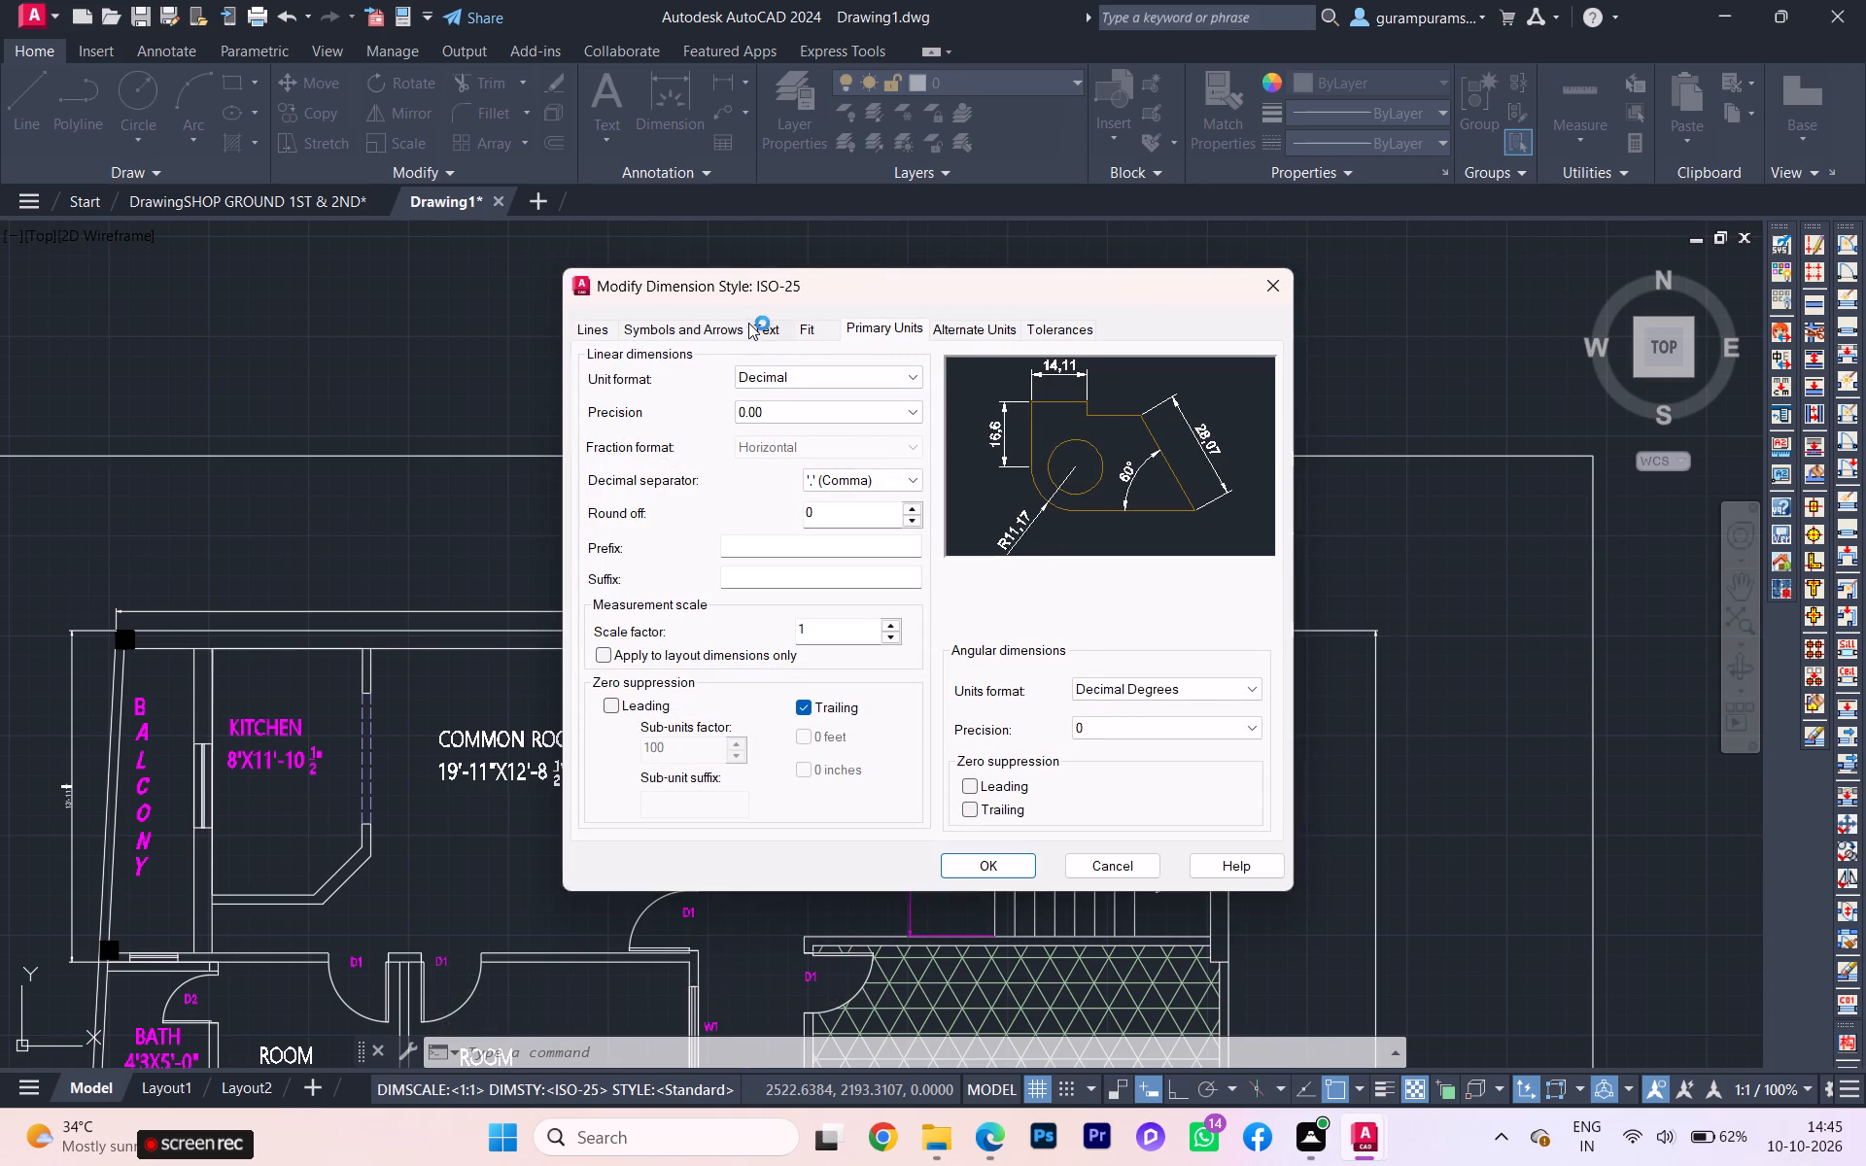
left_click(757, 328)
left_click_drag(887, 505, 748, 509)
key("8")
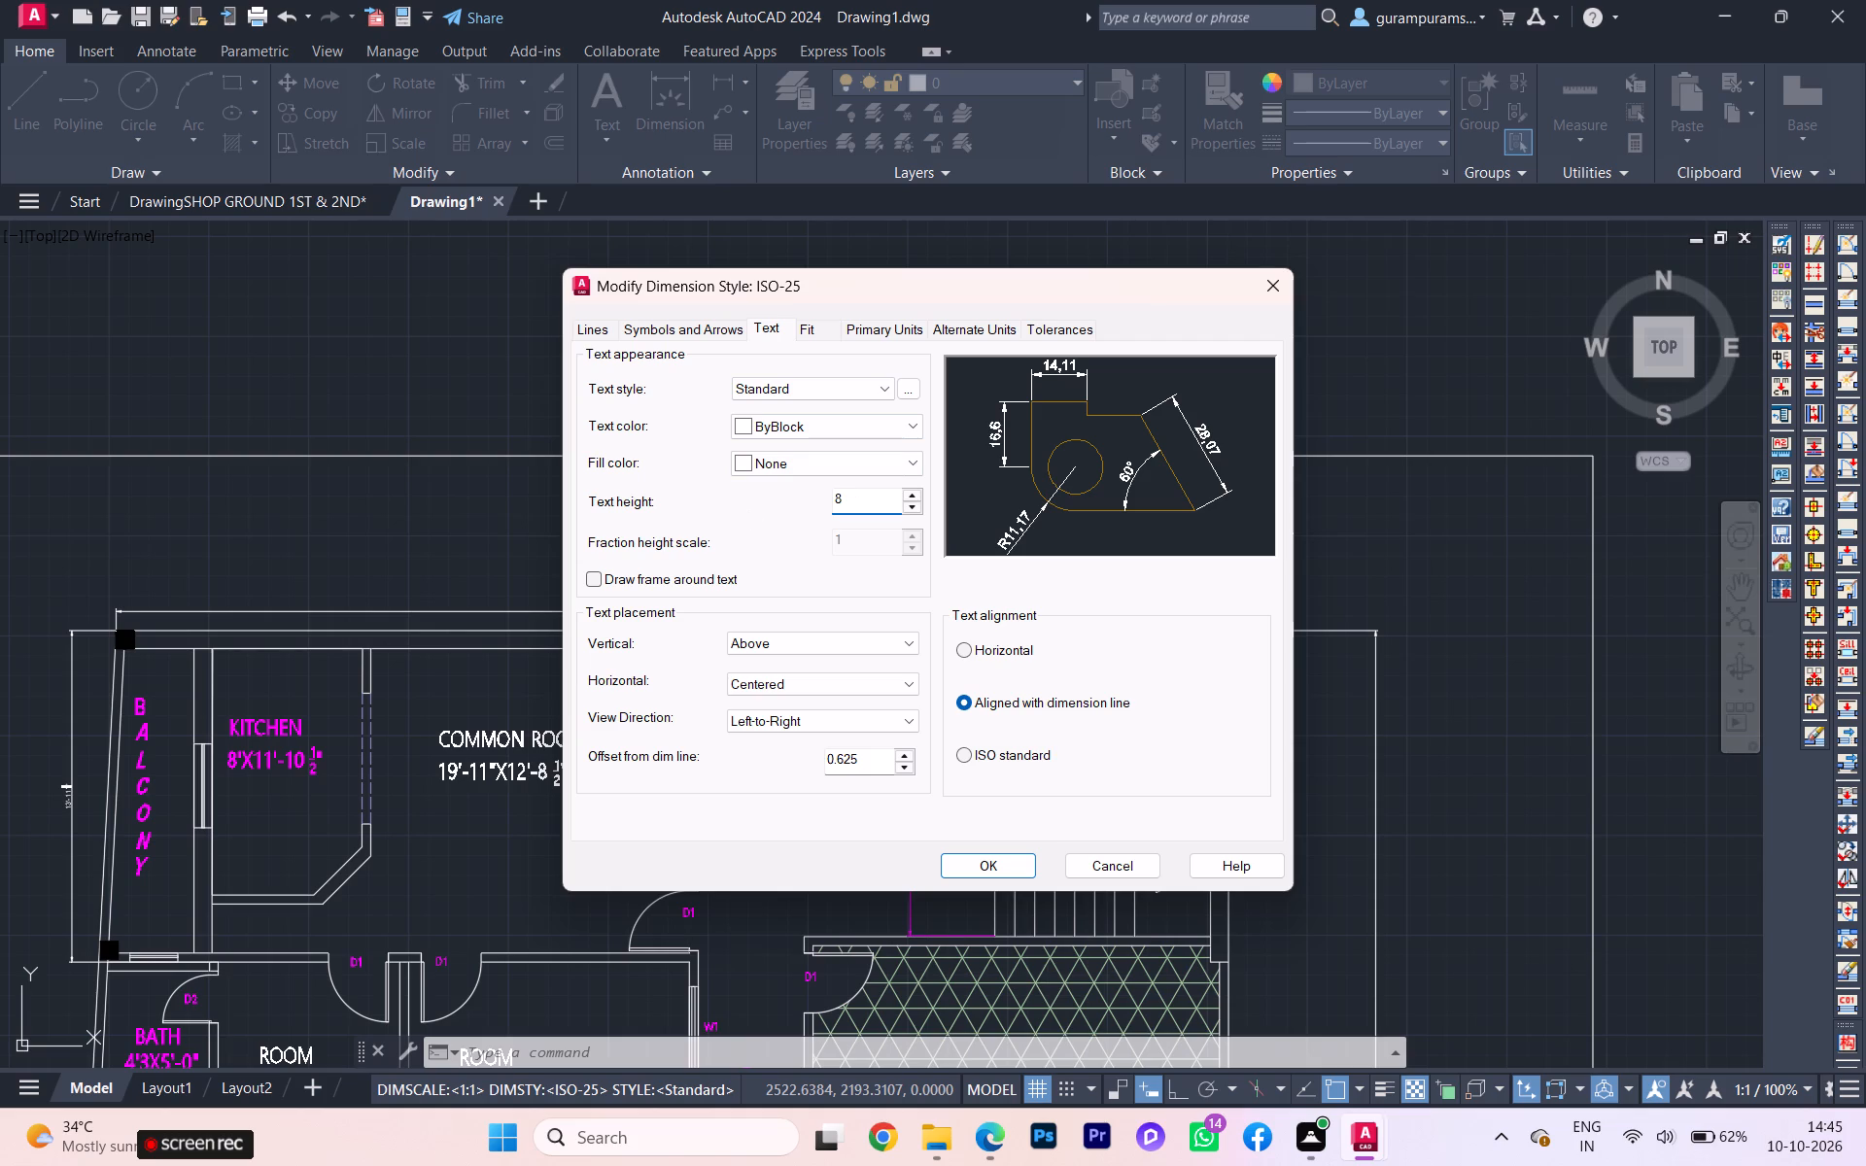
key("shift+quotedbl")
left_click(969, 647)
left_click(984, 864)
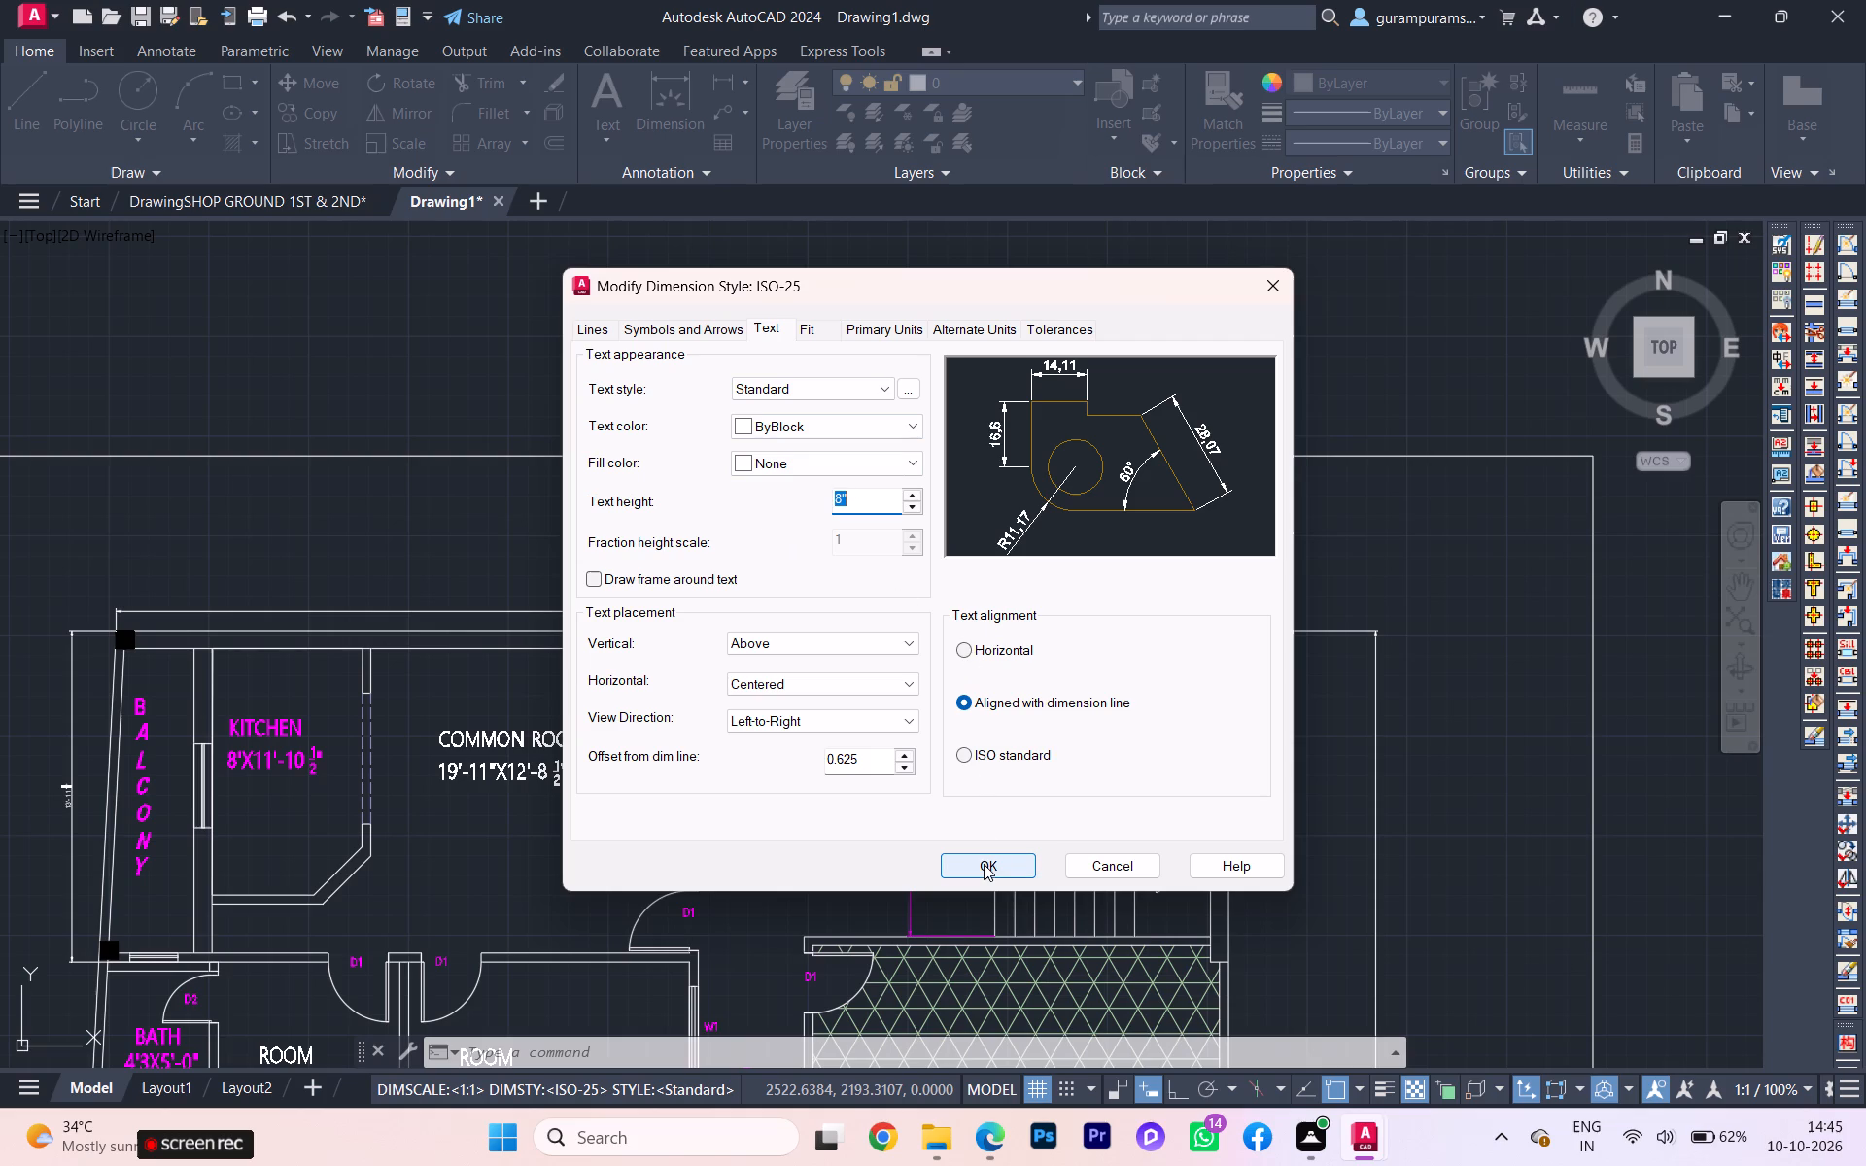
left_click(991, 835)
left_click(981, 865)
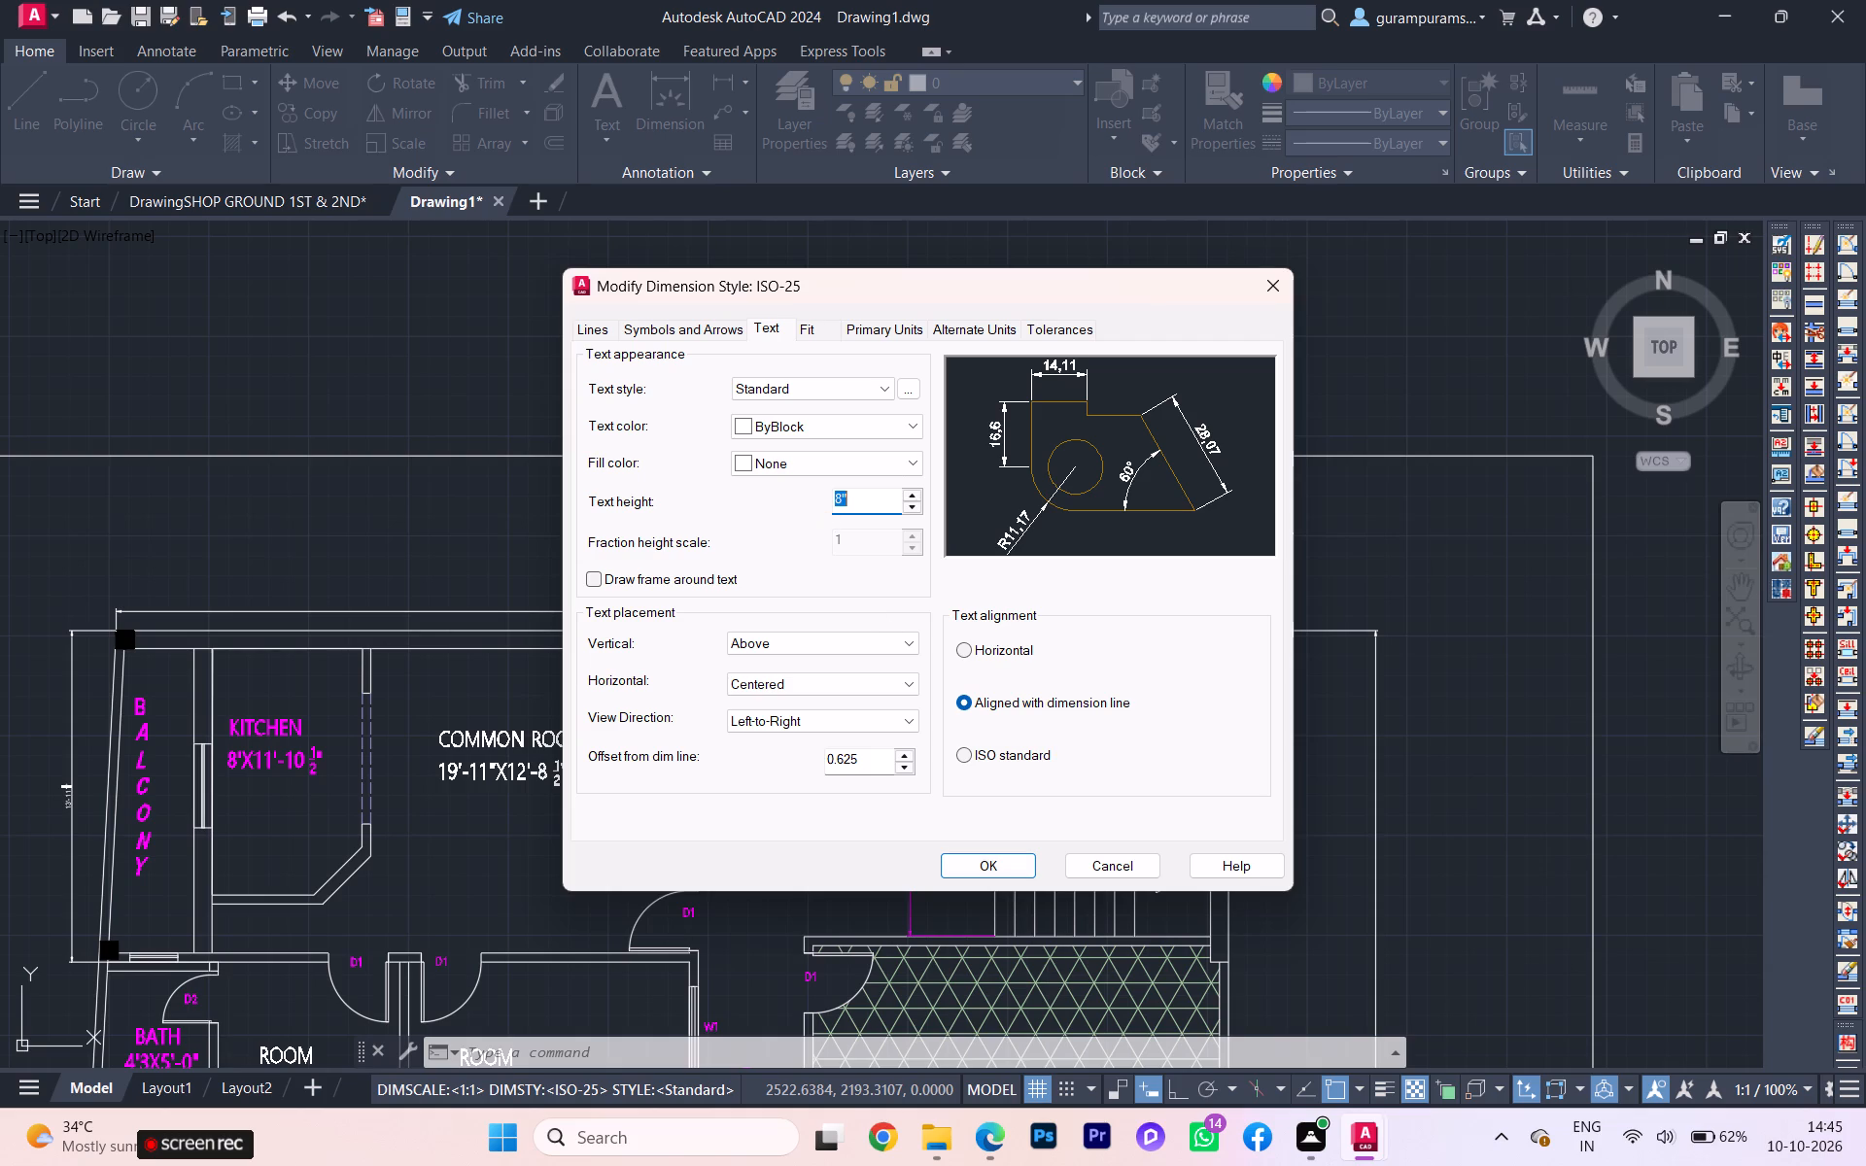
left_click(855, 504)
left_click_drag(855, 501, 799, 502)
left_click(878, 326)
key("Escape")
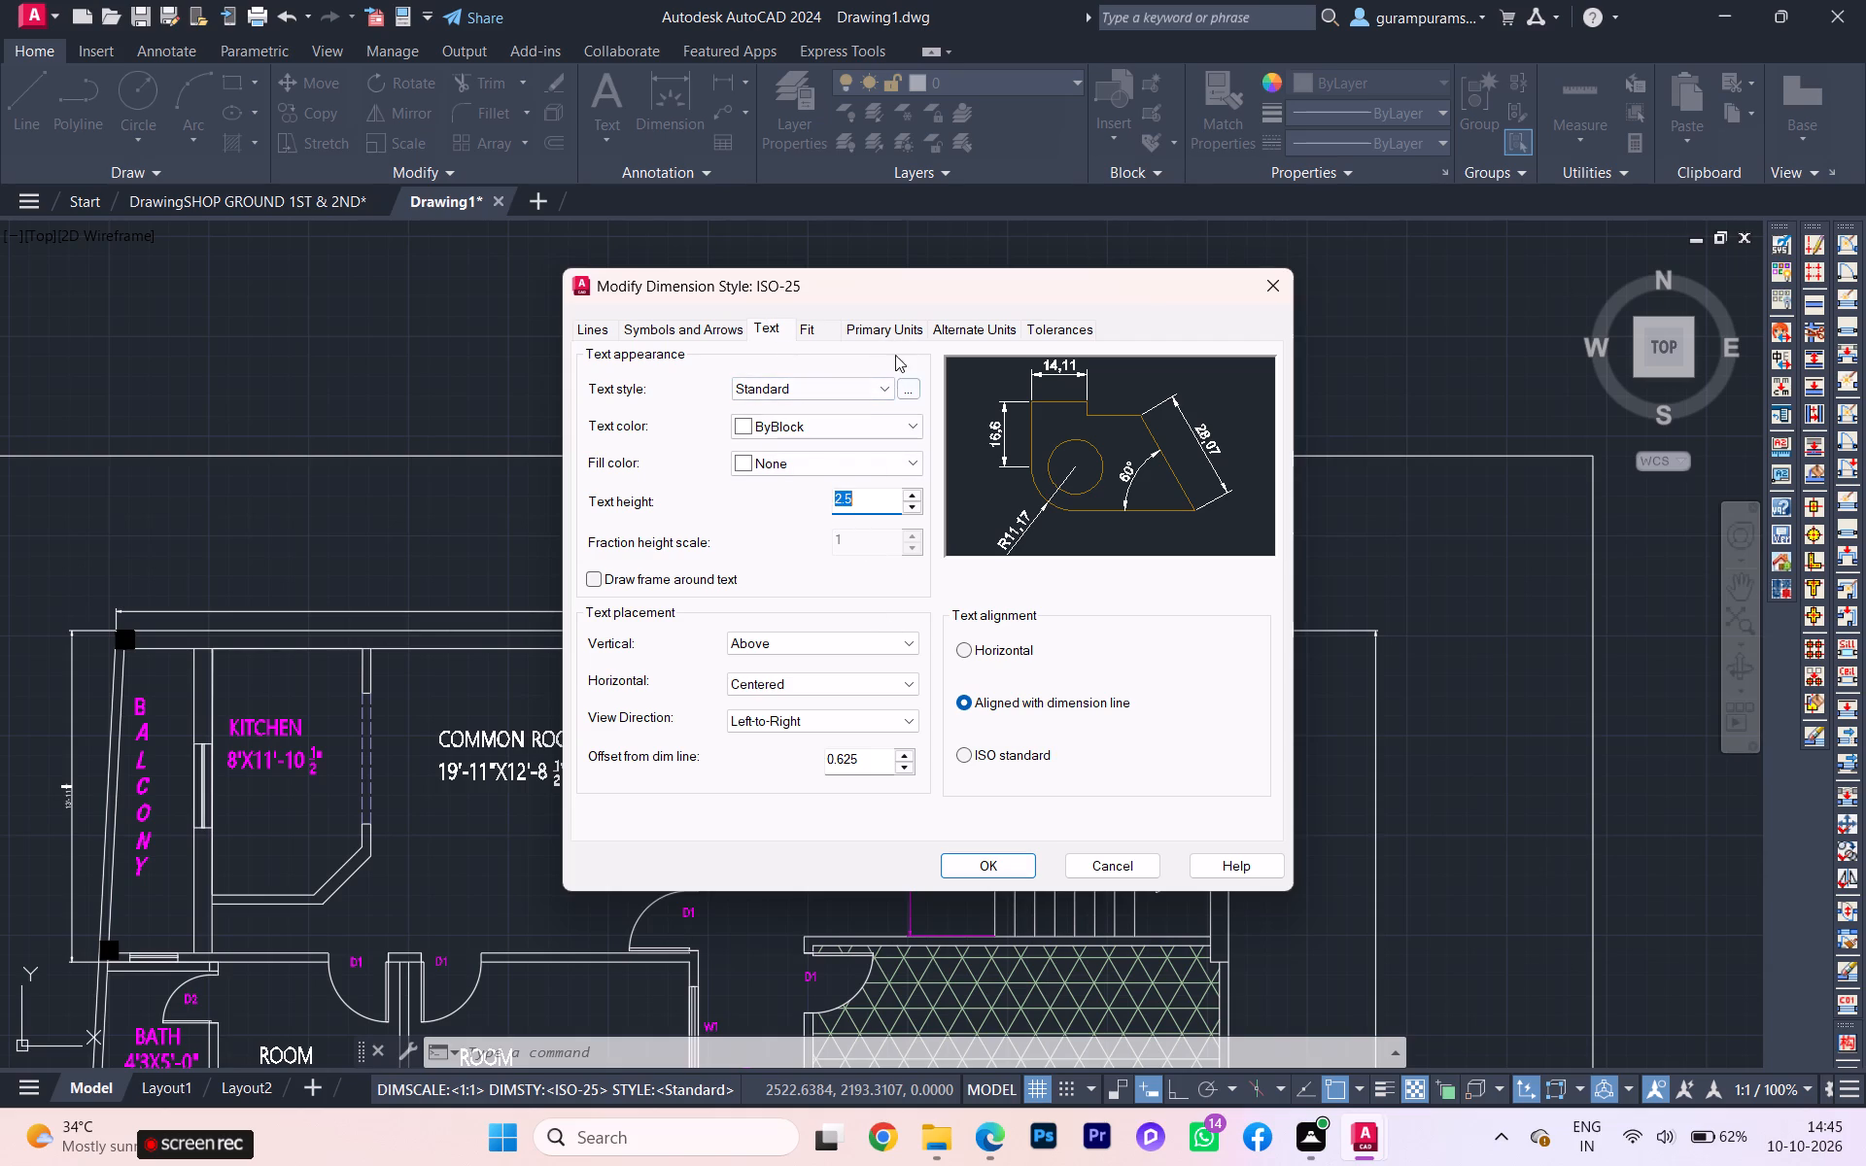
Set the ISO-25 style's linear units to Engineering with 0'-0.00" precision, and make the style current.
left_click(896, 326)
left_click(814, 386)
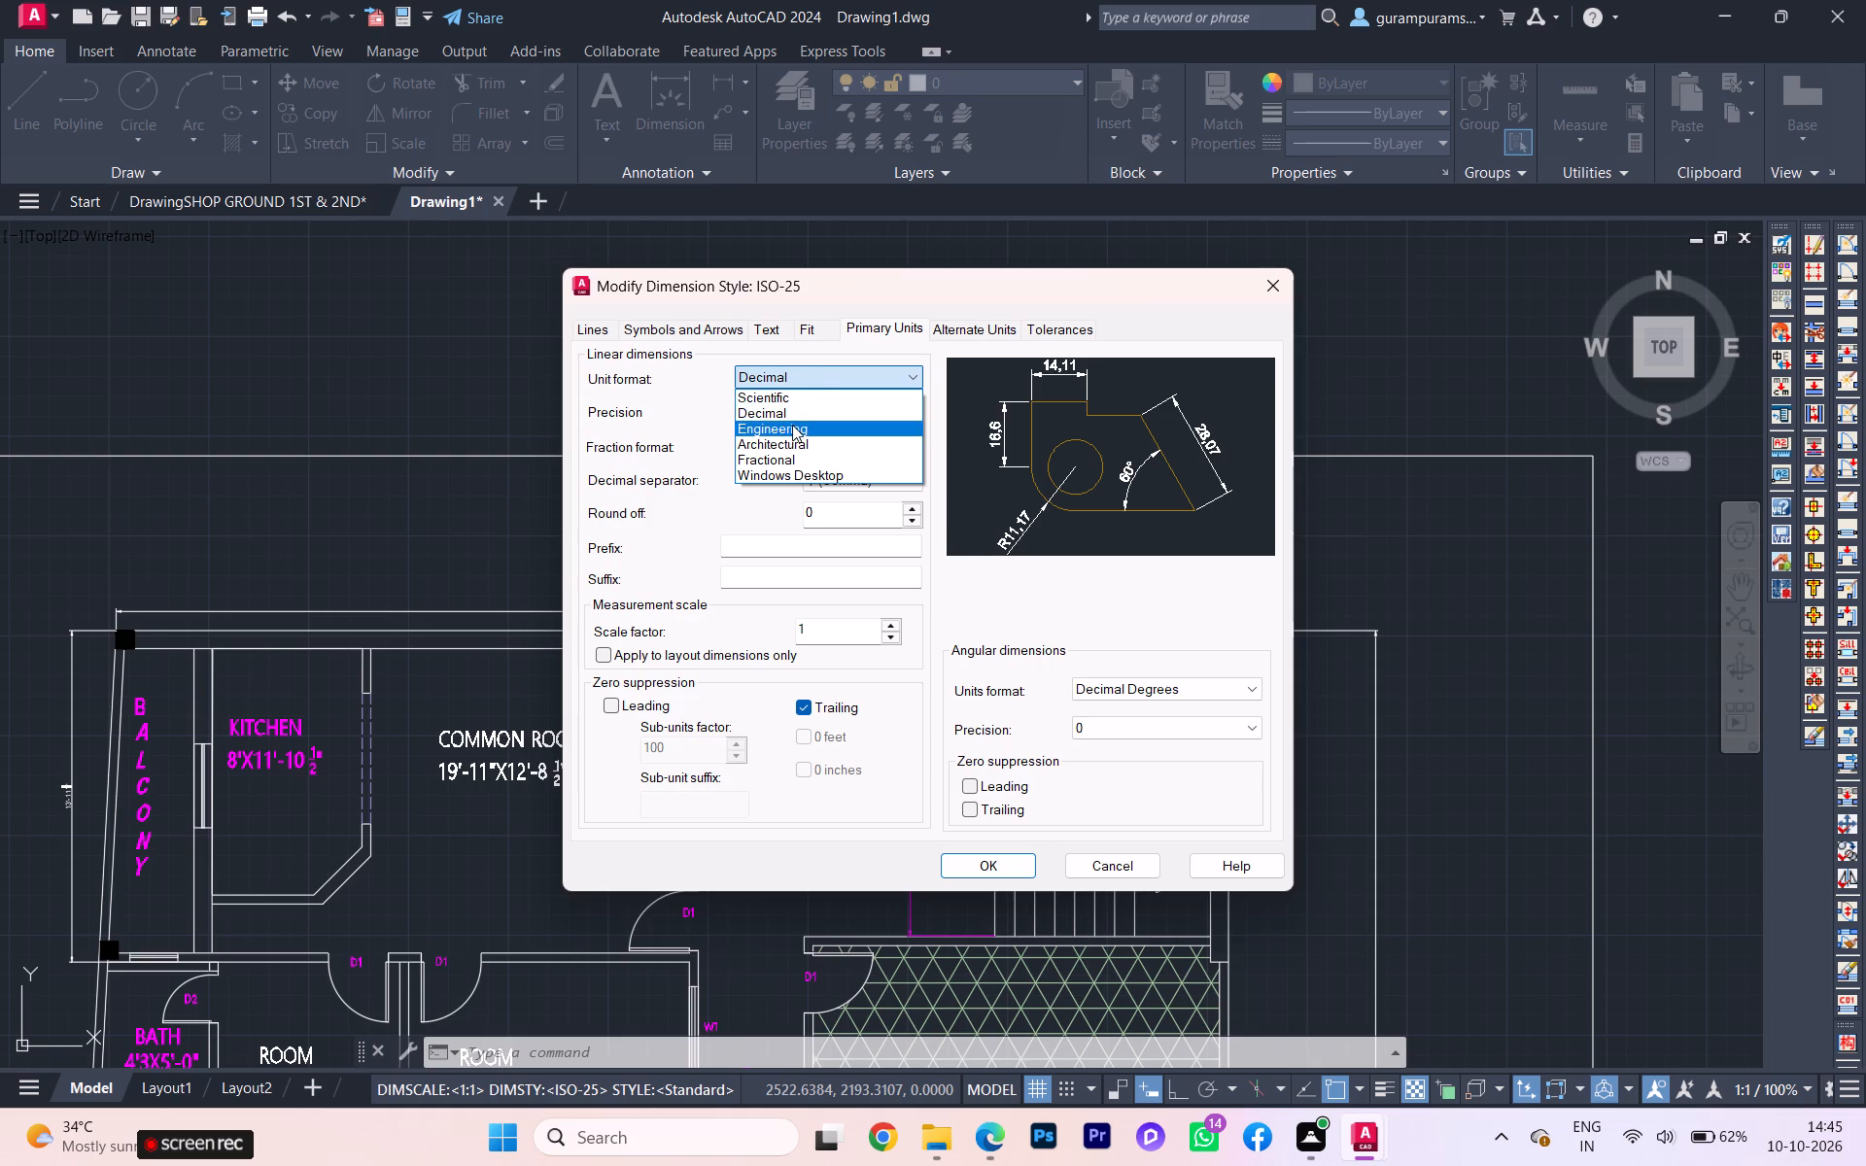
left_click(792, 425)
left_click(828, 416)
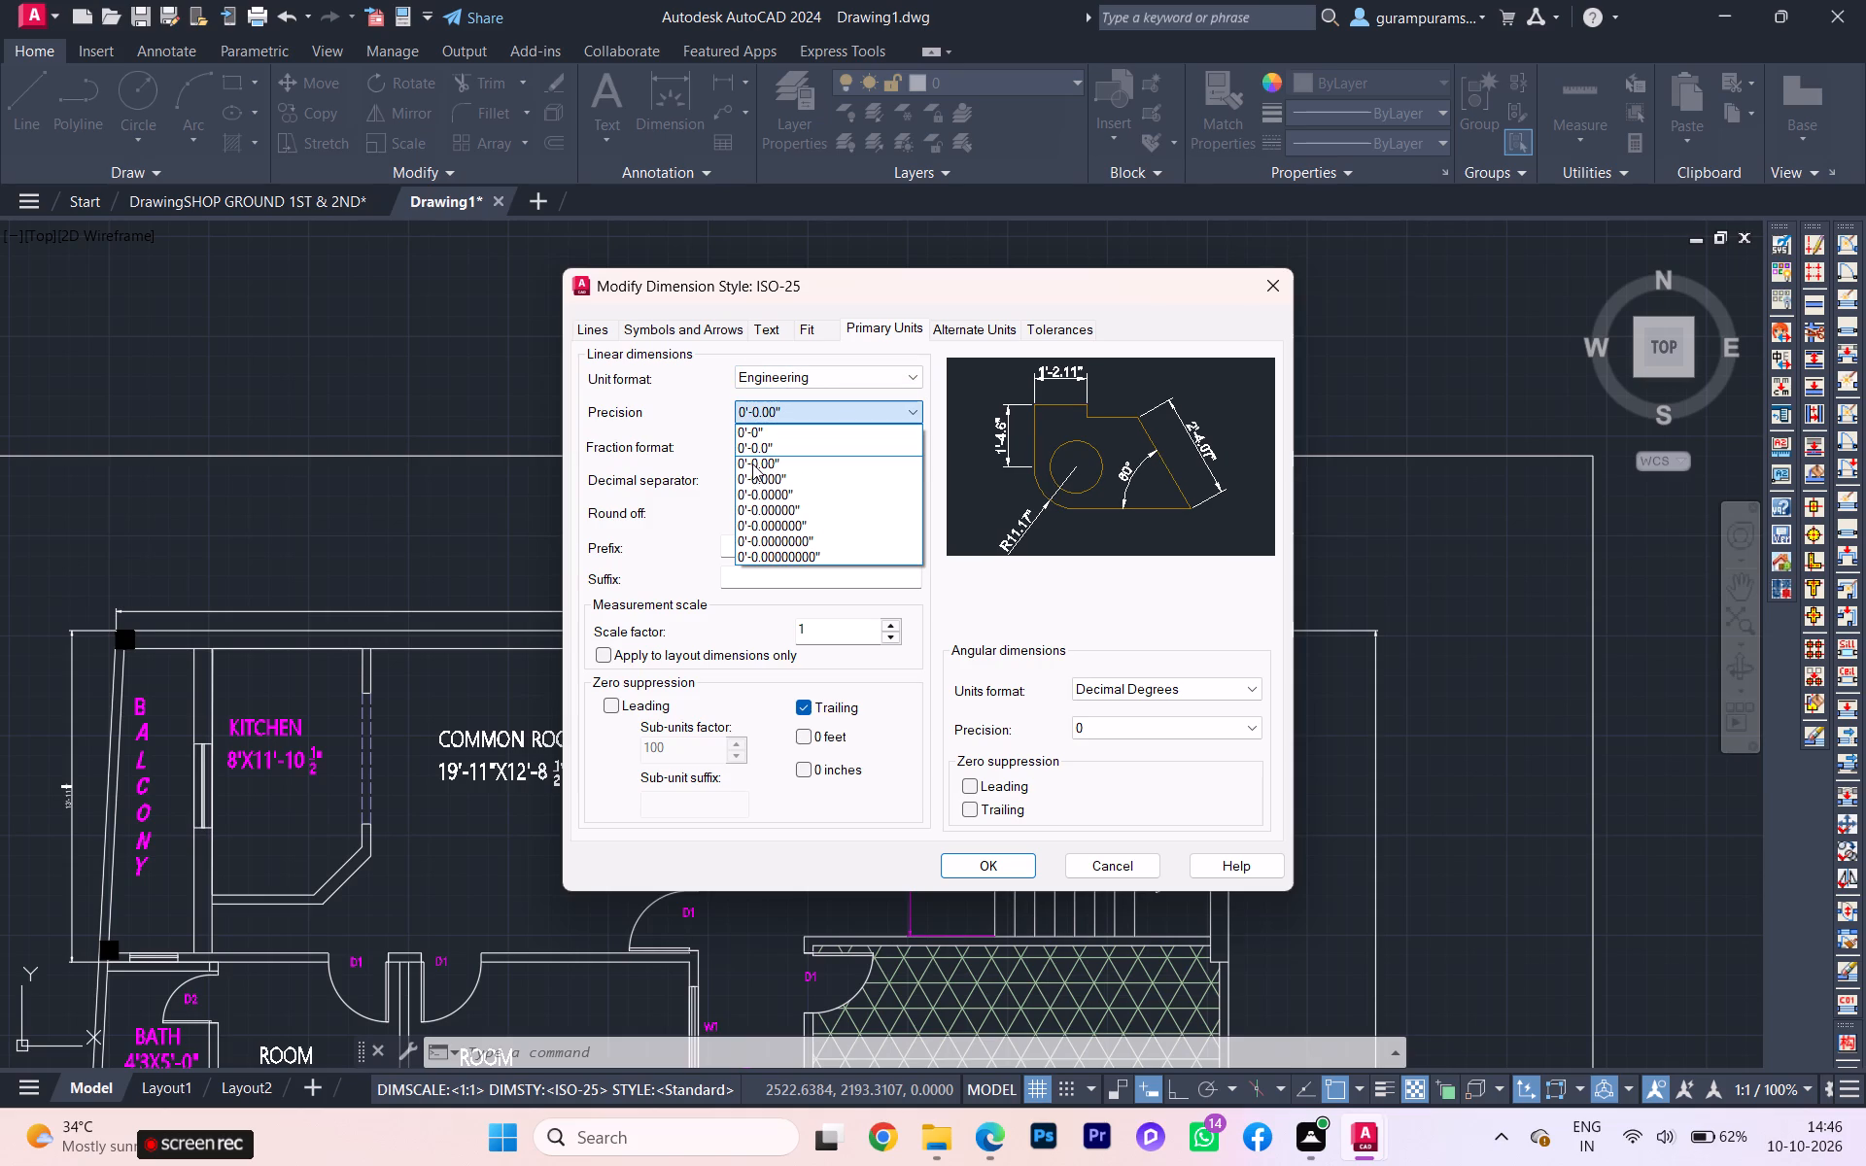
left_click(751, 466)
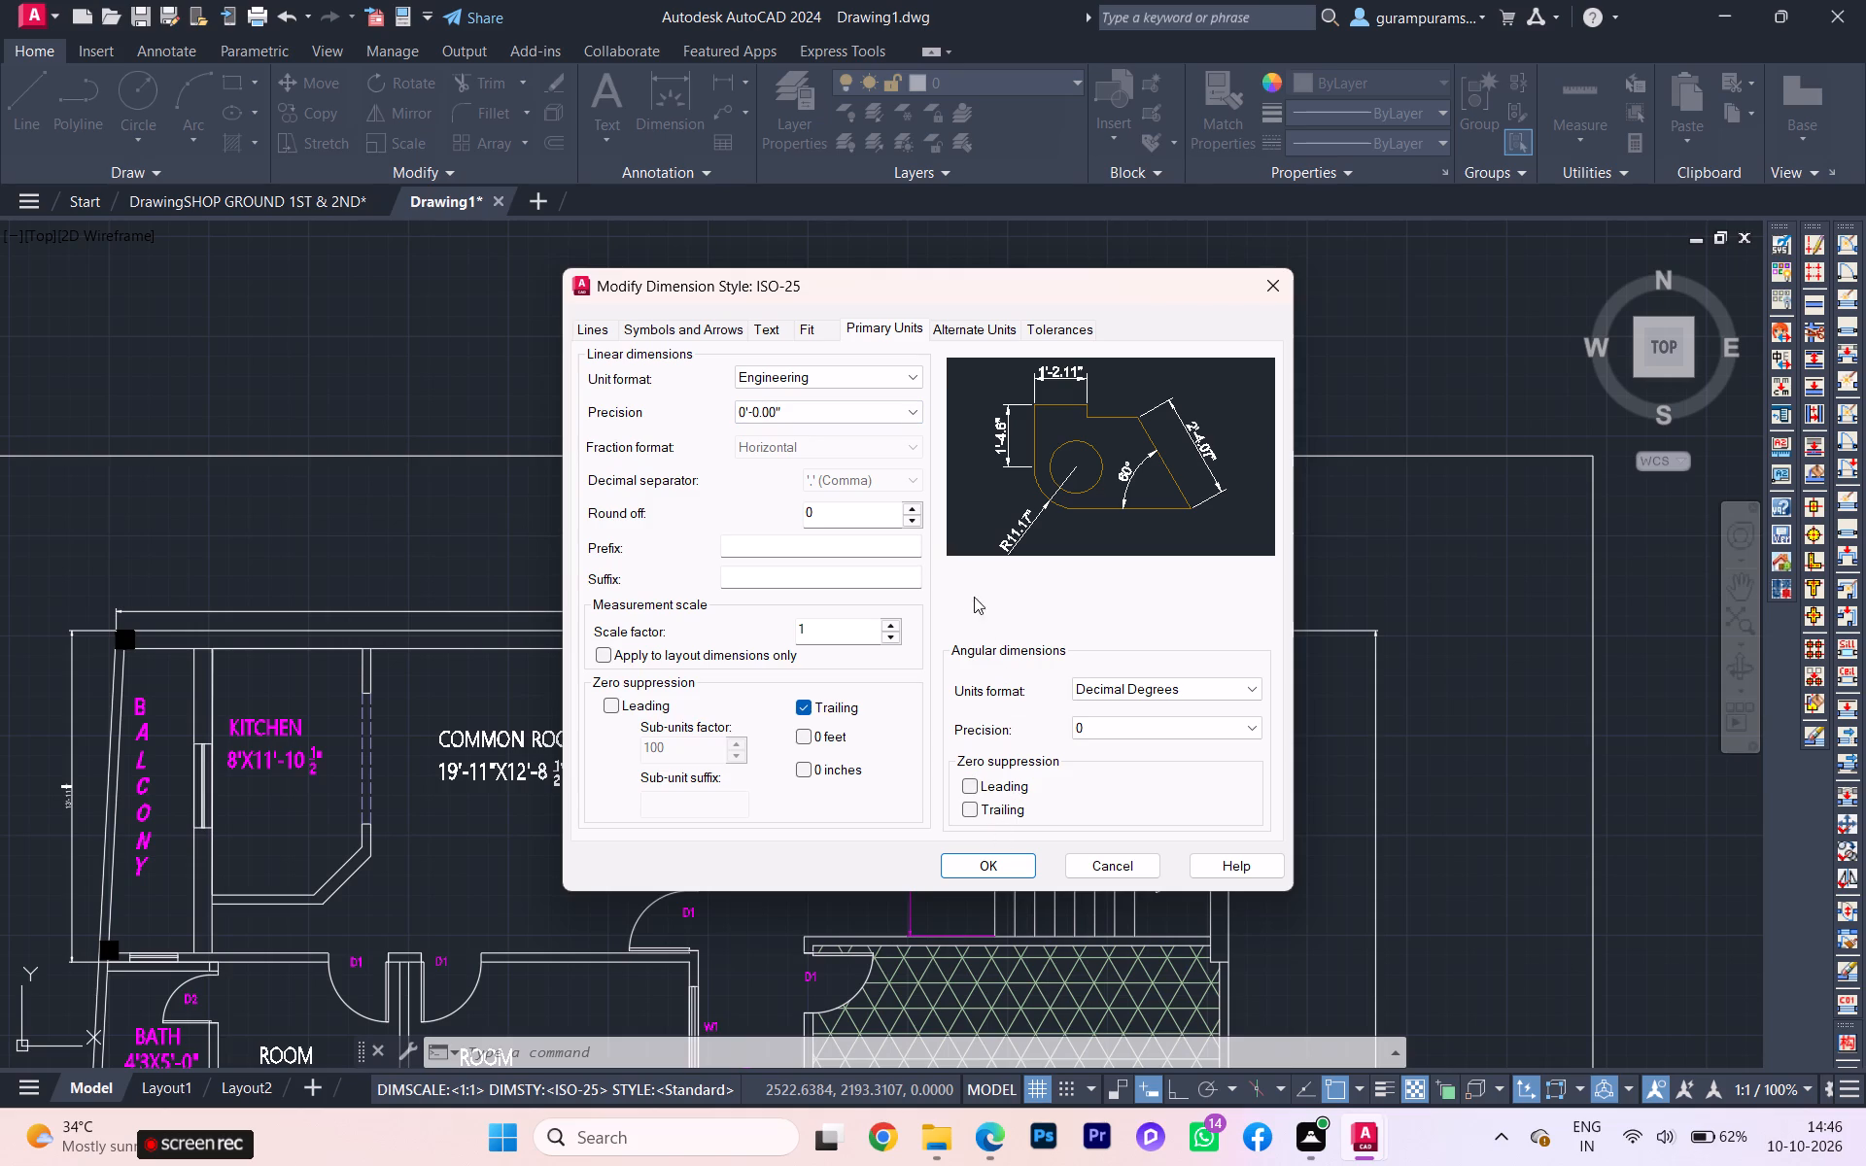
left_click(975, 863)
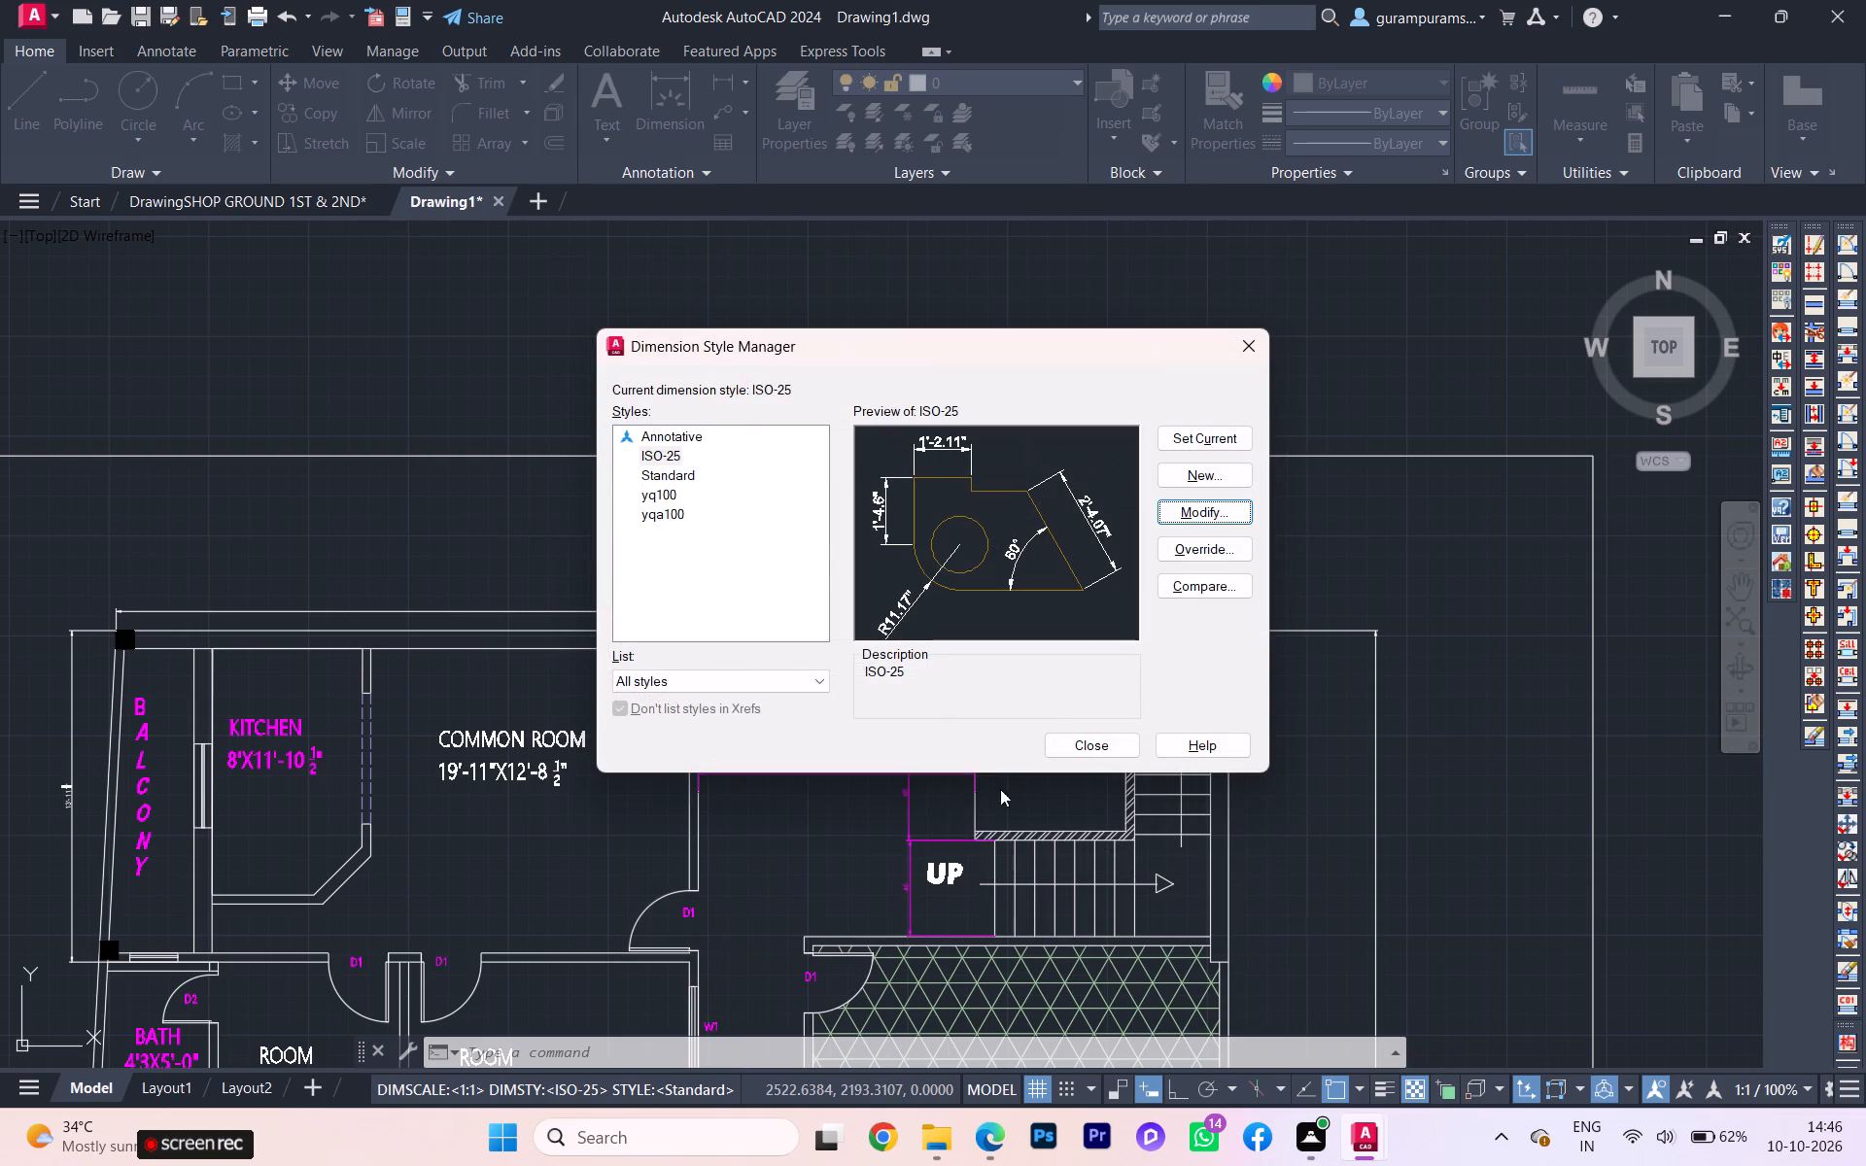
left_click(1192, 436)
left_click(1092, 747)
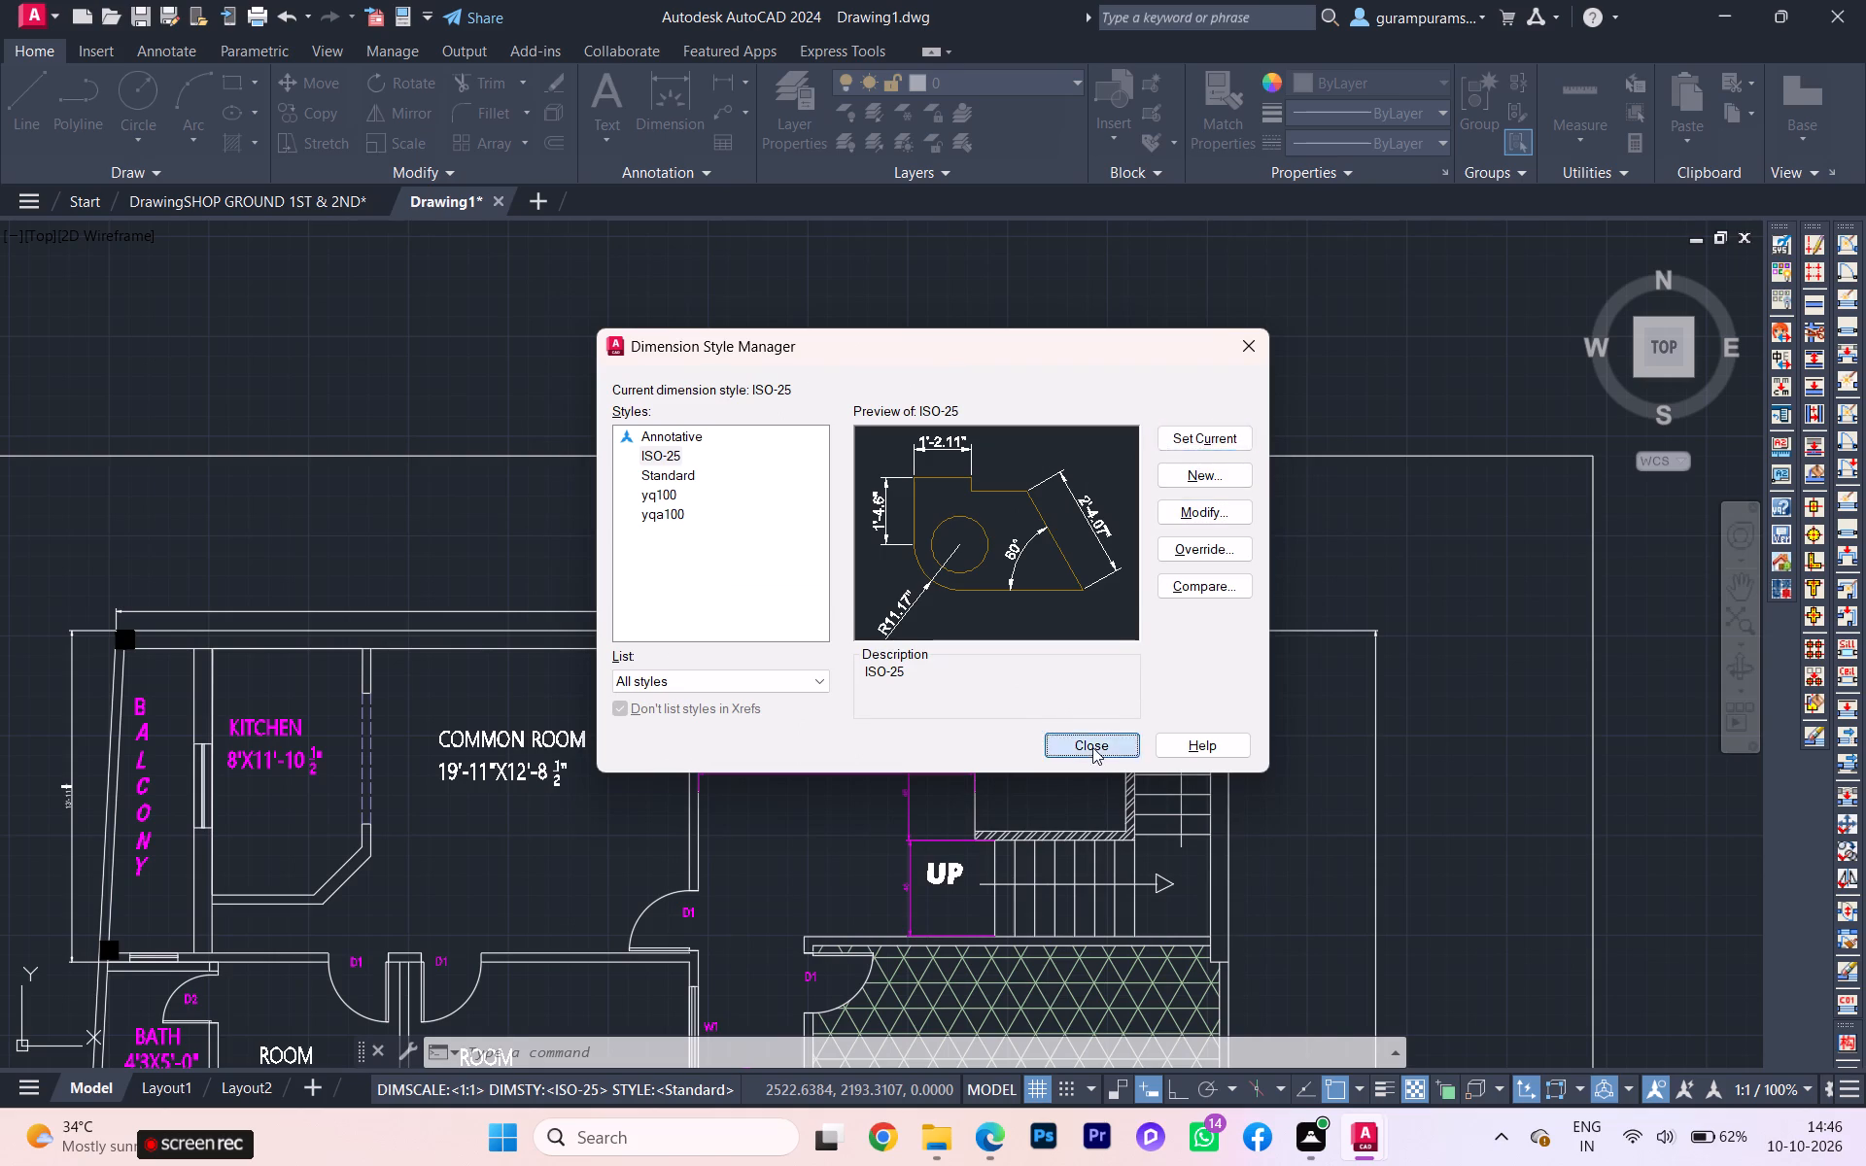
Examine the dimension texts above the top wall, around the stairs and along the plan's east side.
scroll(678, 604, "up", 2)
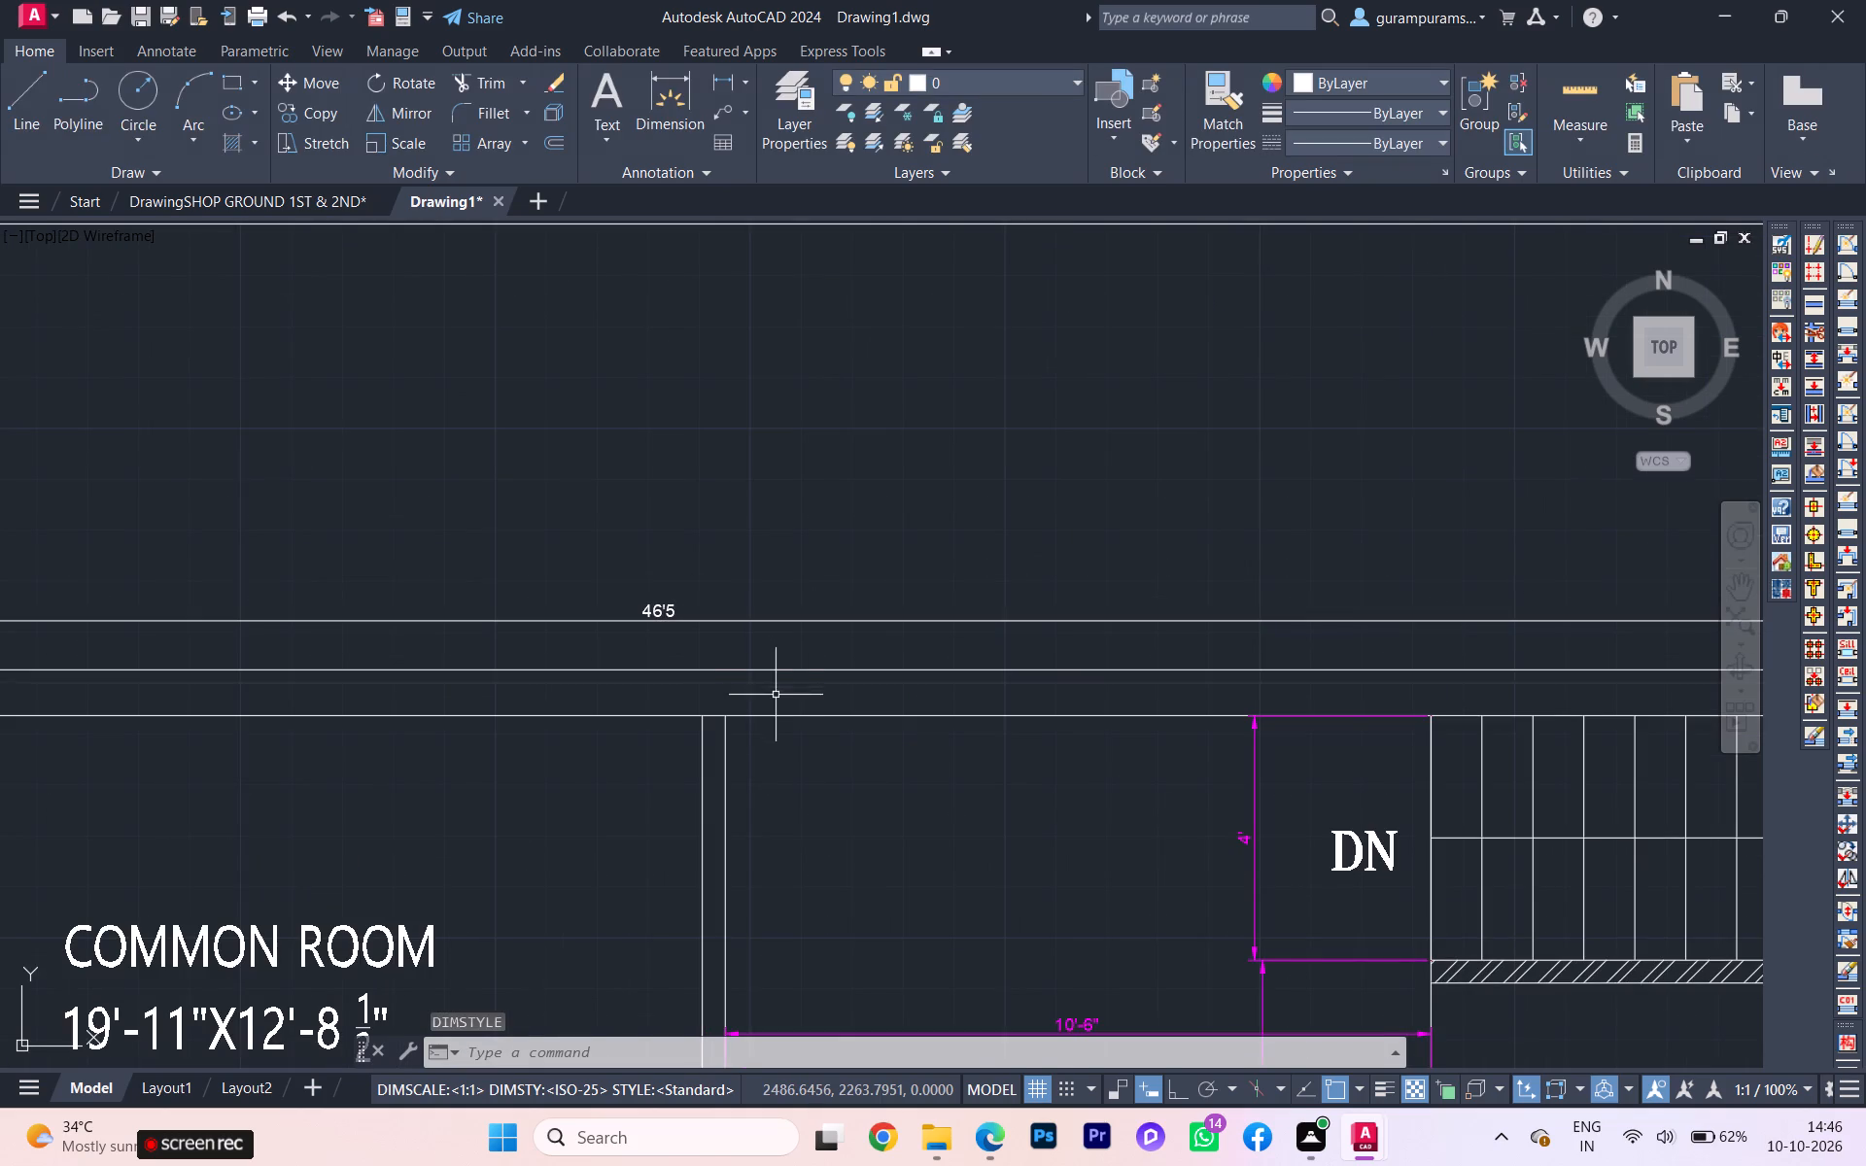
scroll(789, 706, "down", 3)
scroll(807, 718, "up", 1)
middle_click_drag(819, 753, 794, 517)
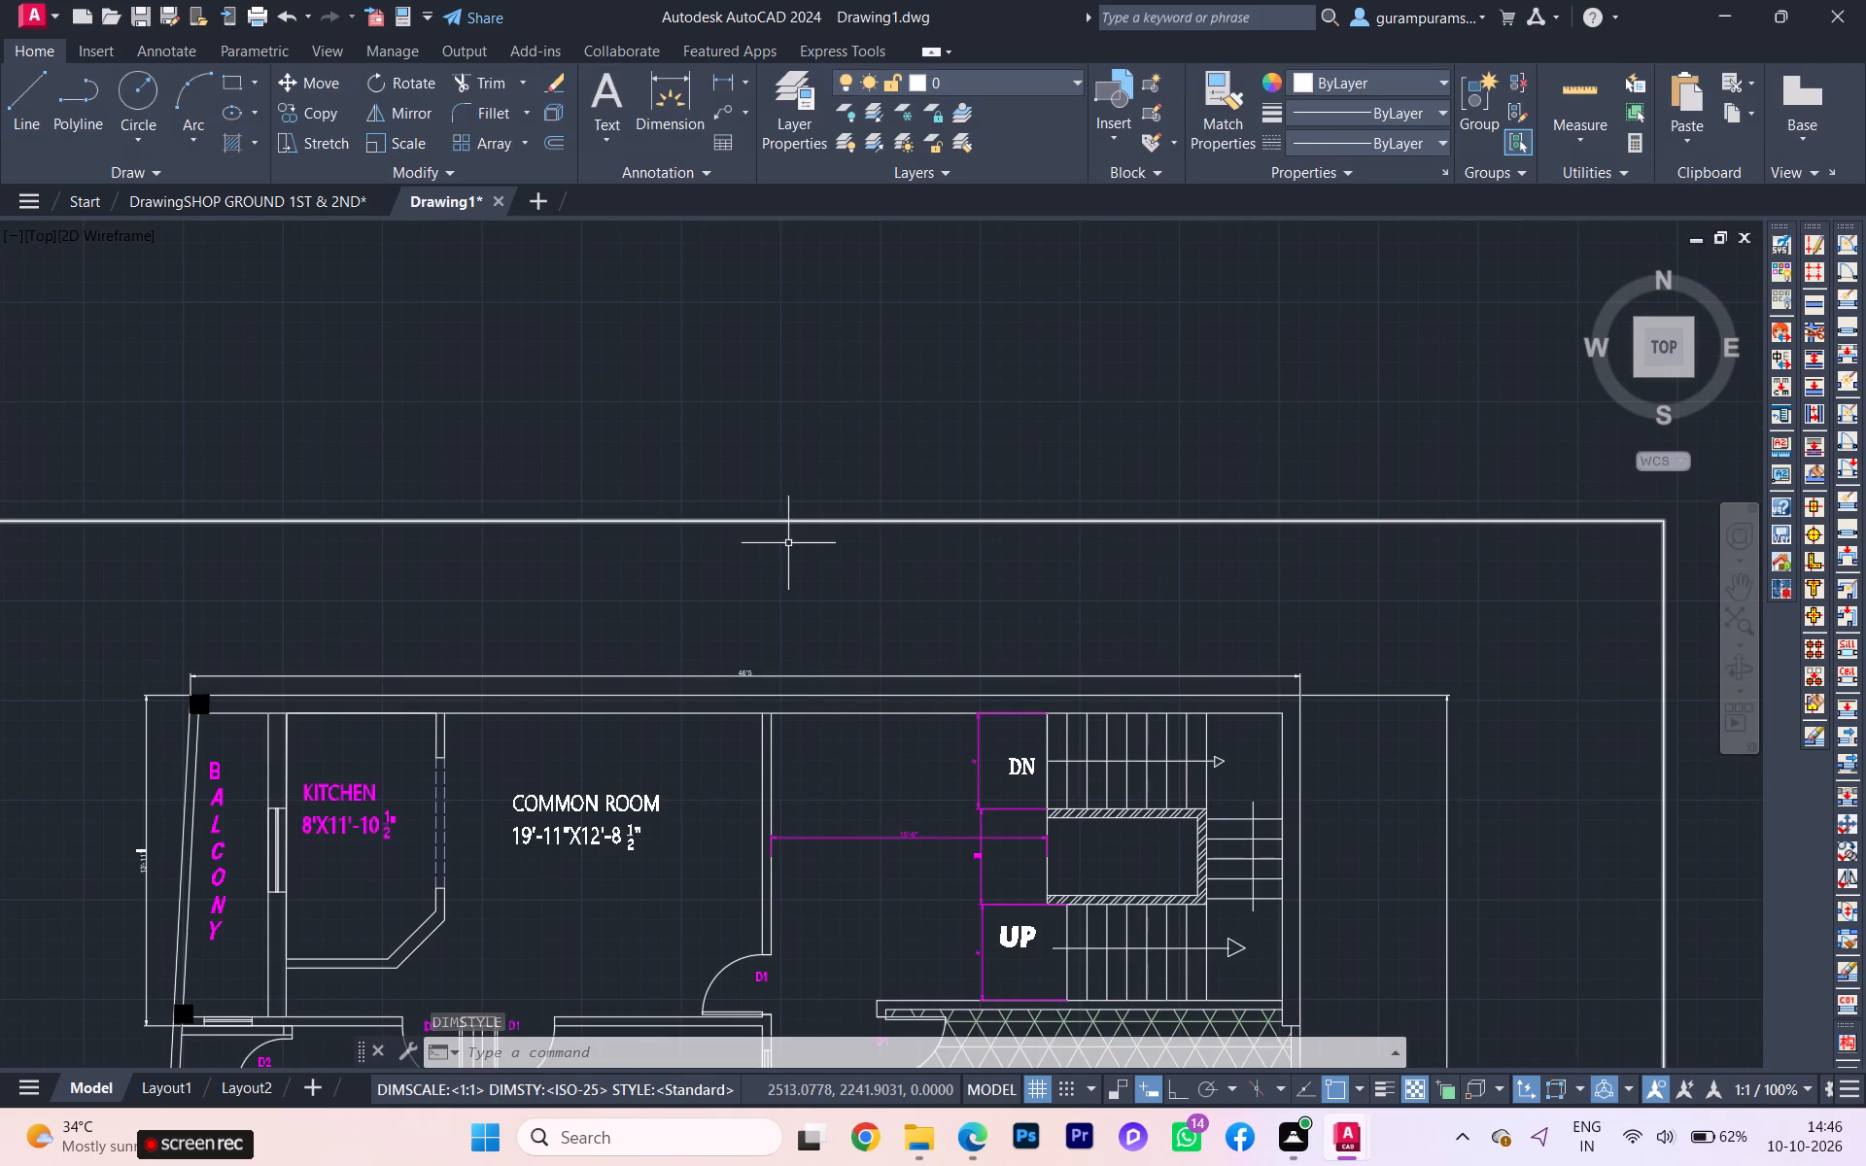
scroll(831, 714, "down", 2)
scroll(759, 785, "up", 3)
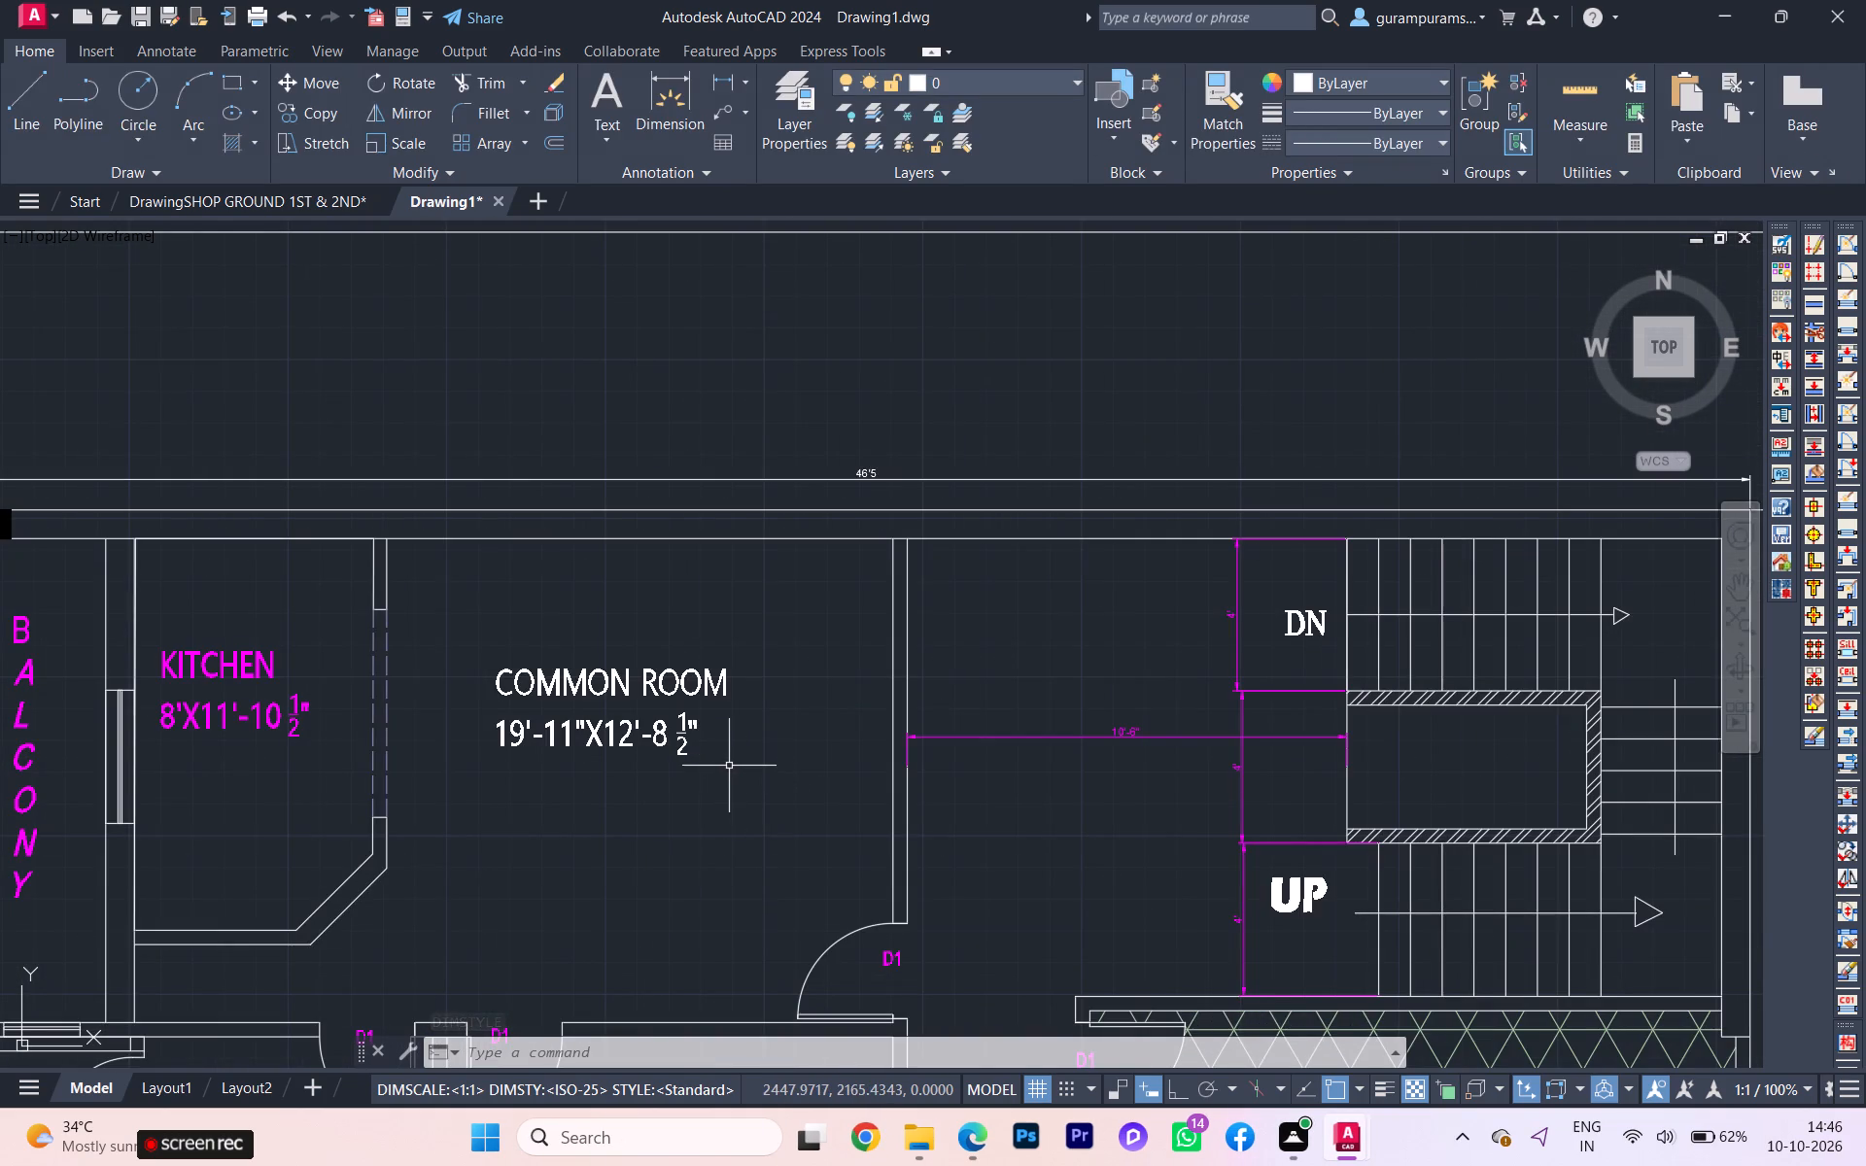
scroll(729, 765, "down", 1)
scroll(640, 831, "up", 2)
scroll(627, 826, "down", 2)
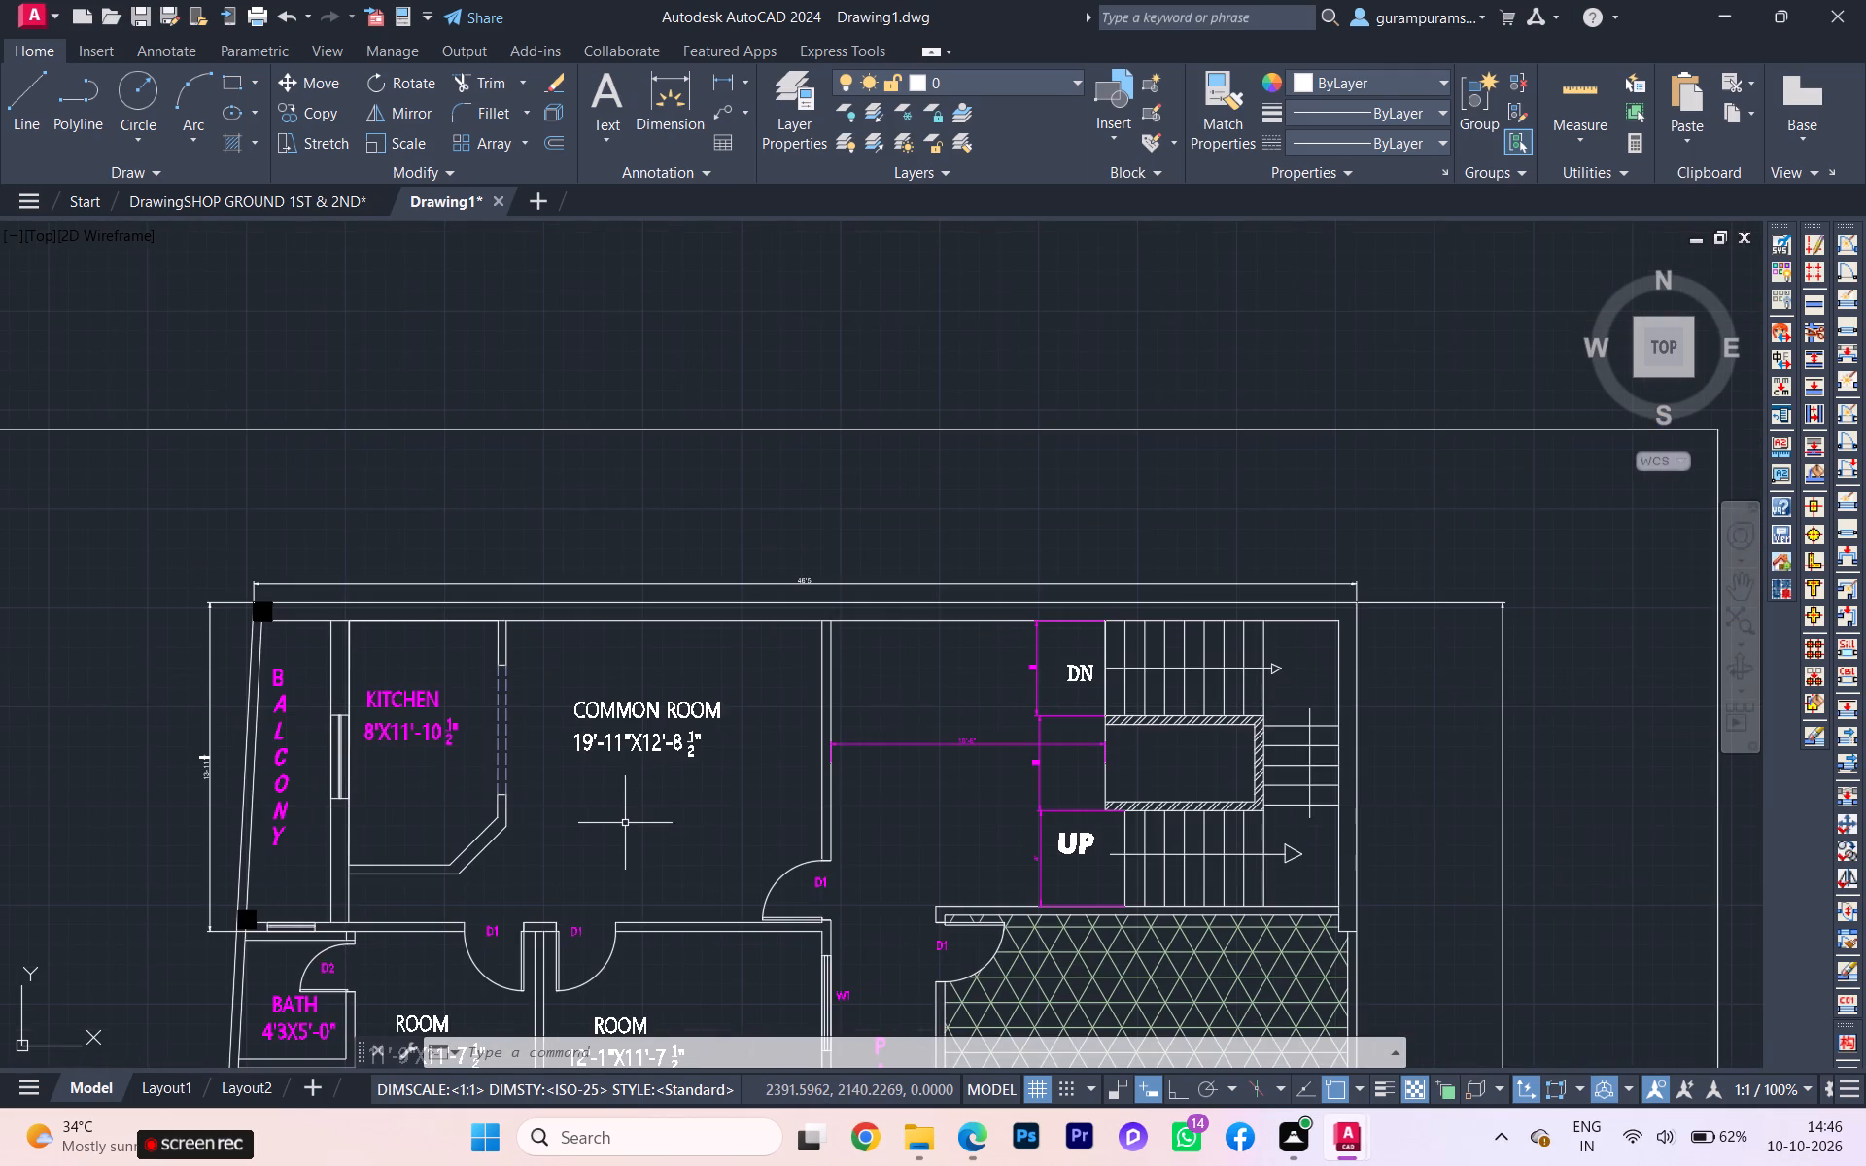
scroll(570, 450, "down", 6)
scroll(619, 735, "up", 3)
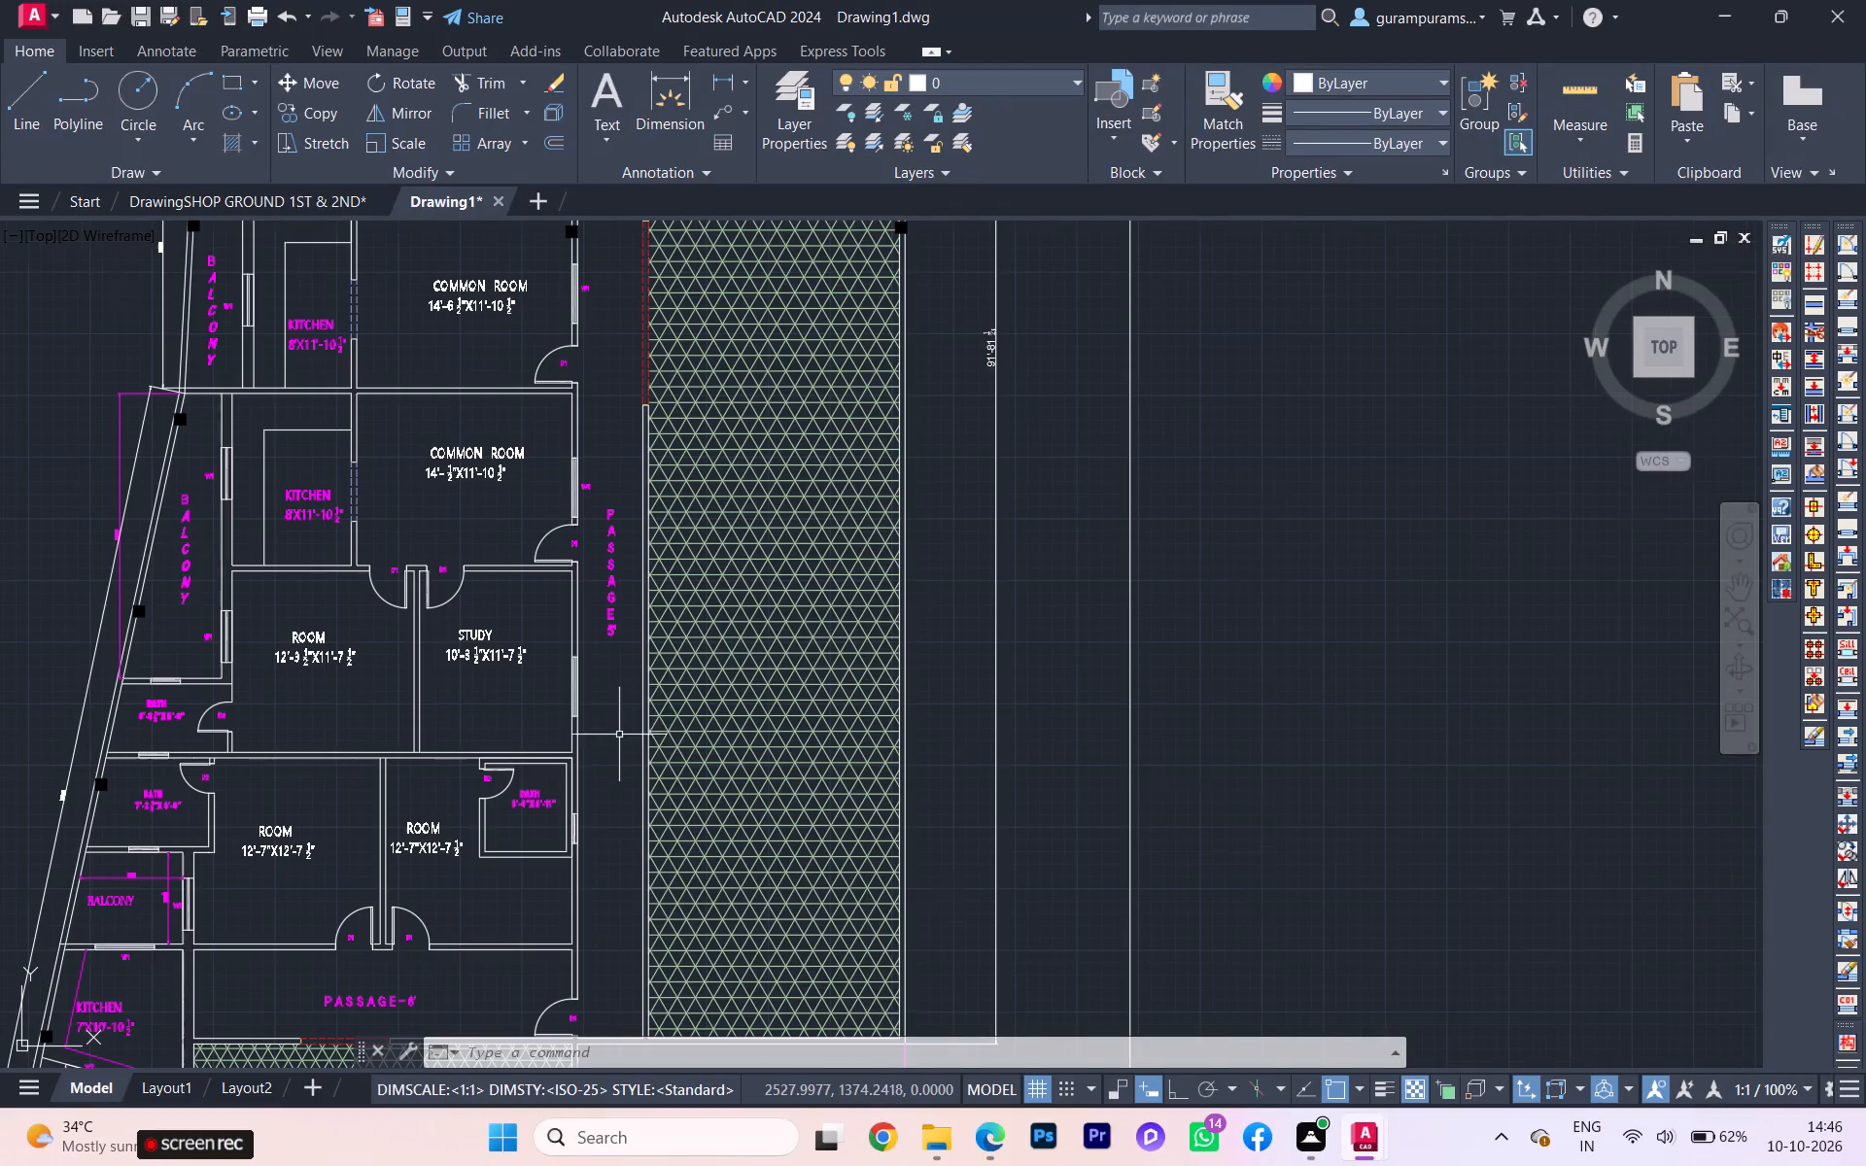
scroll(989, 602, "down", 1)
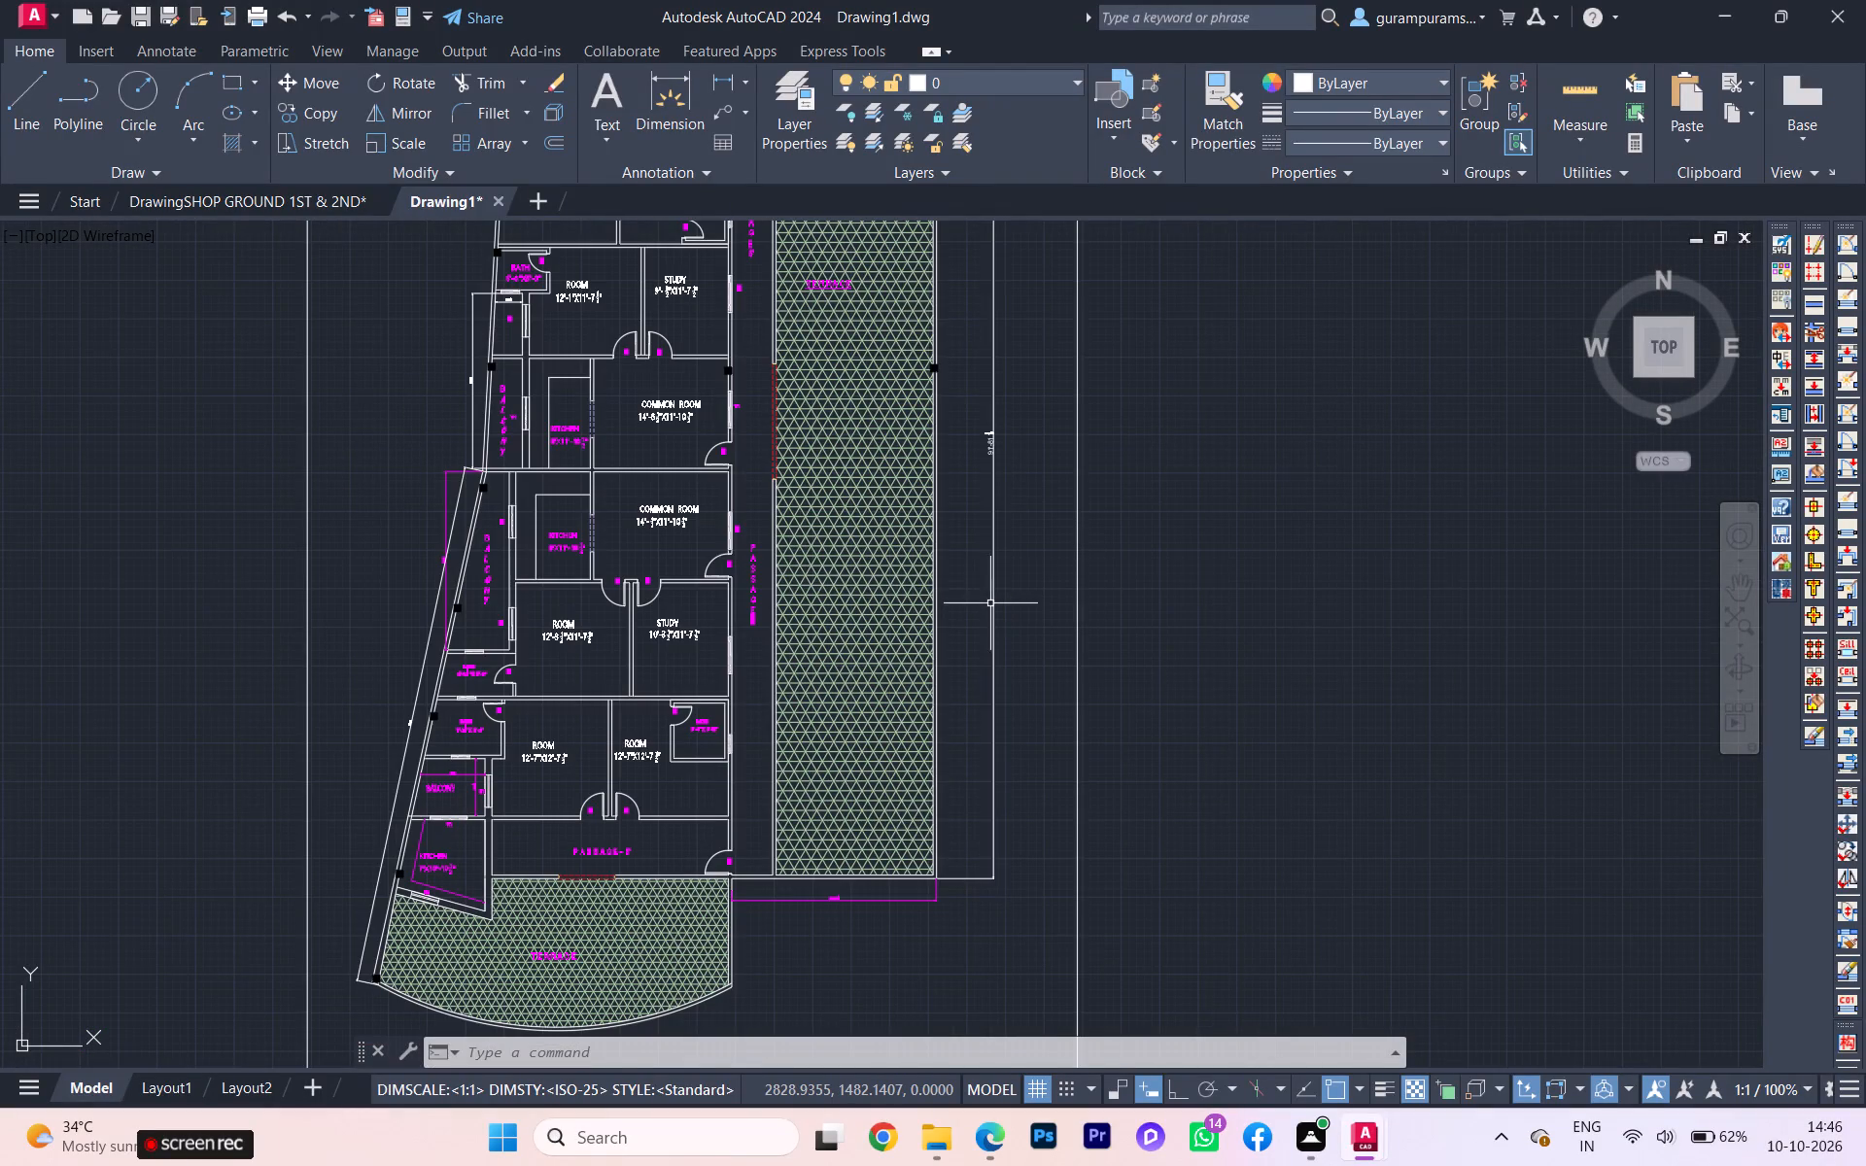
scroll(853, 315, "up", 1)
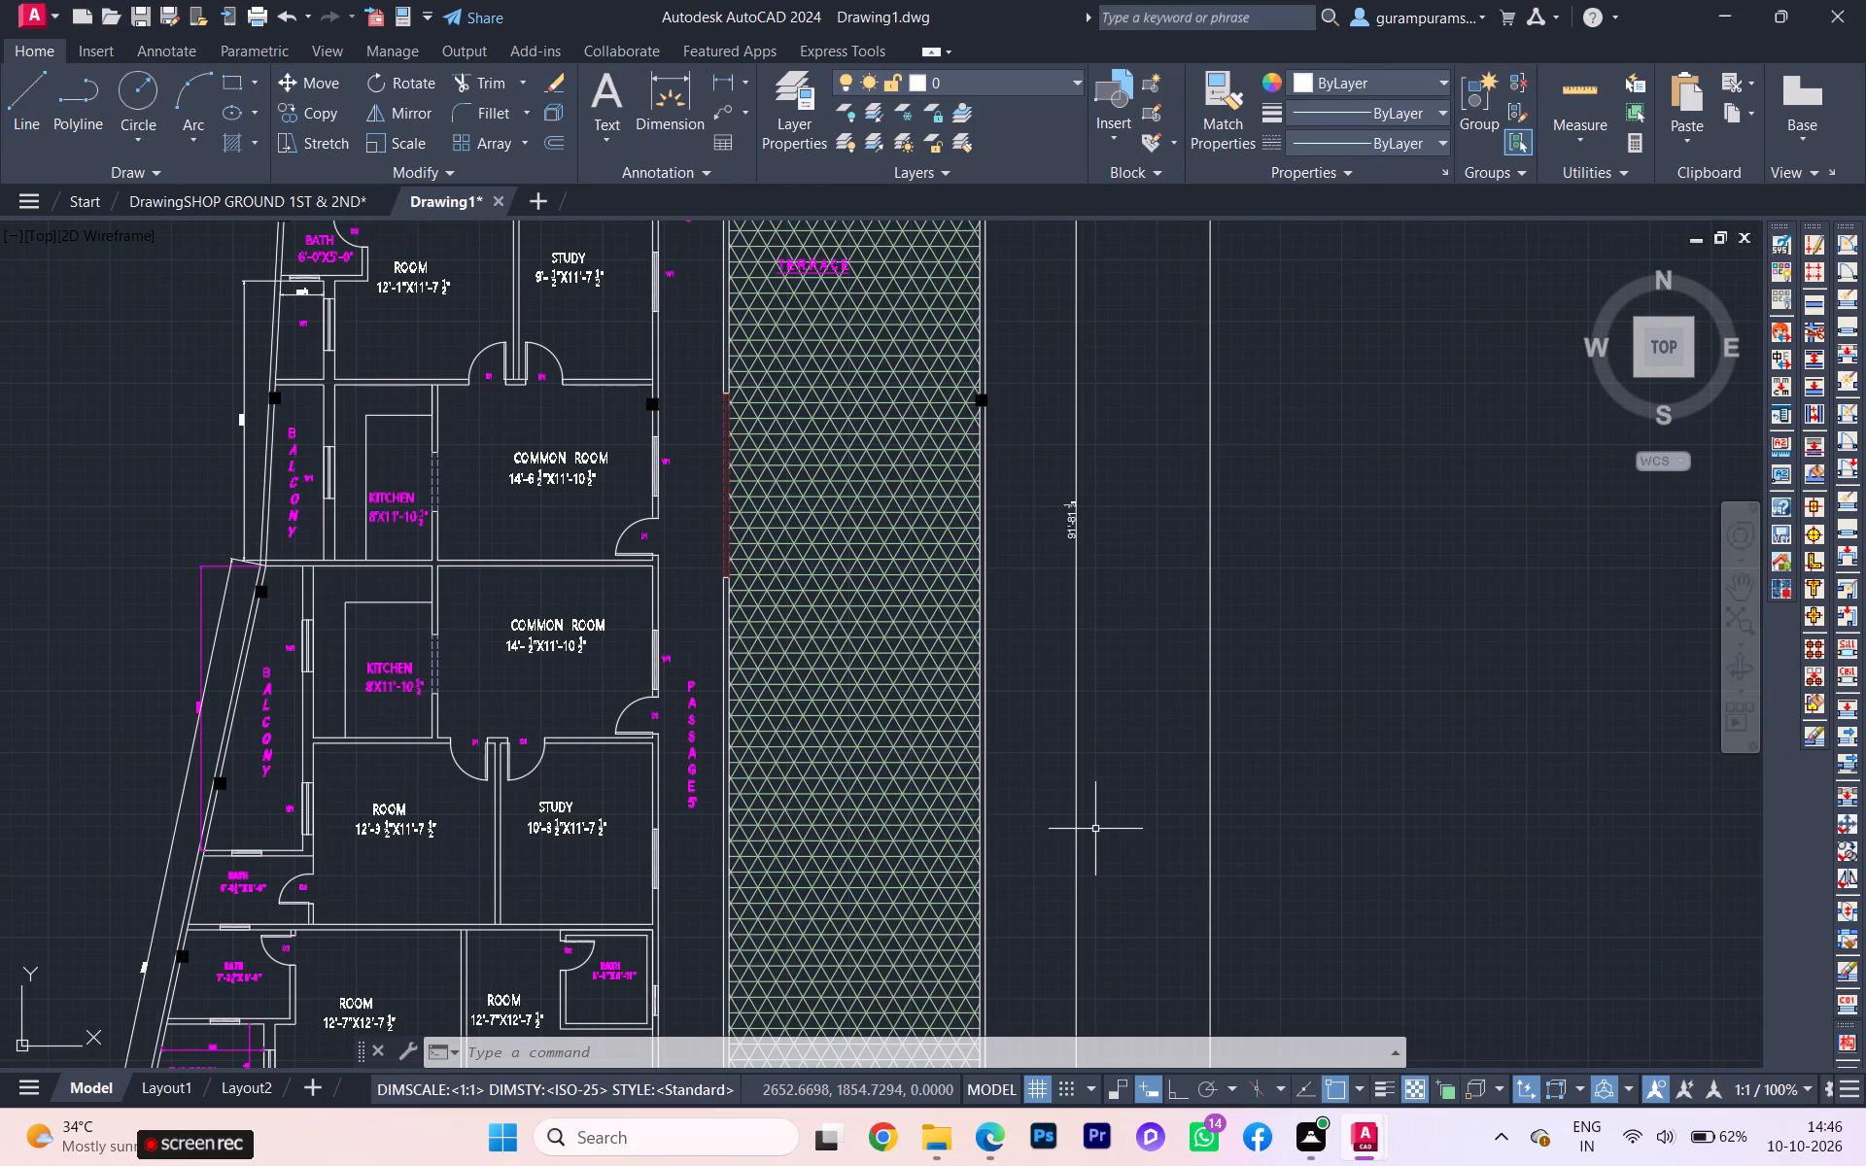
Examine the room labels and dimension texts around the lower rooms, the passage and the terrace.
scroll(682, 969, "up", 1)
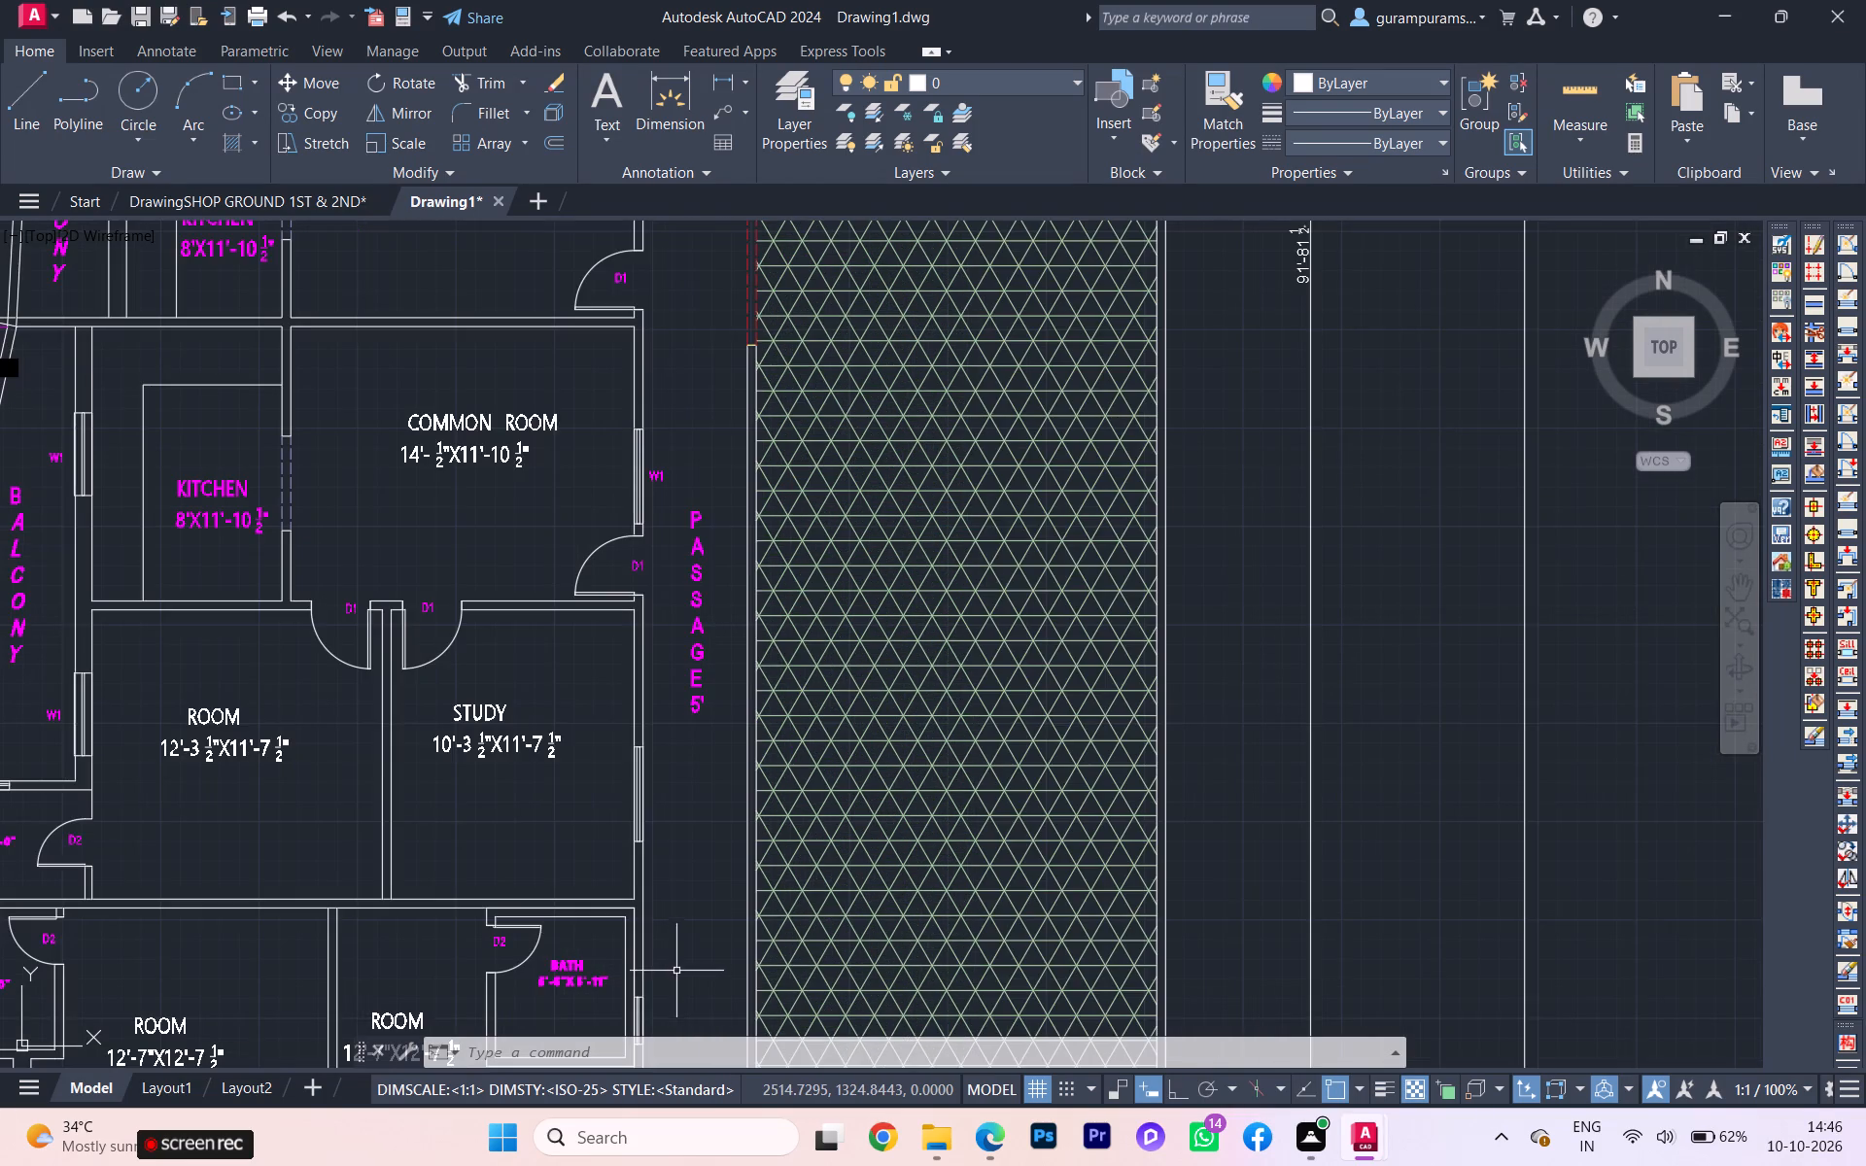
scroll(661, 978, "up", 1)
scroll(661, 978, "down", 1)
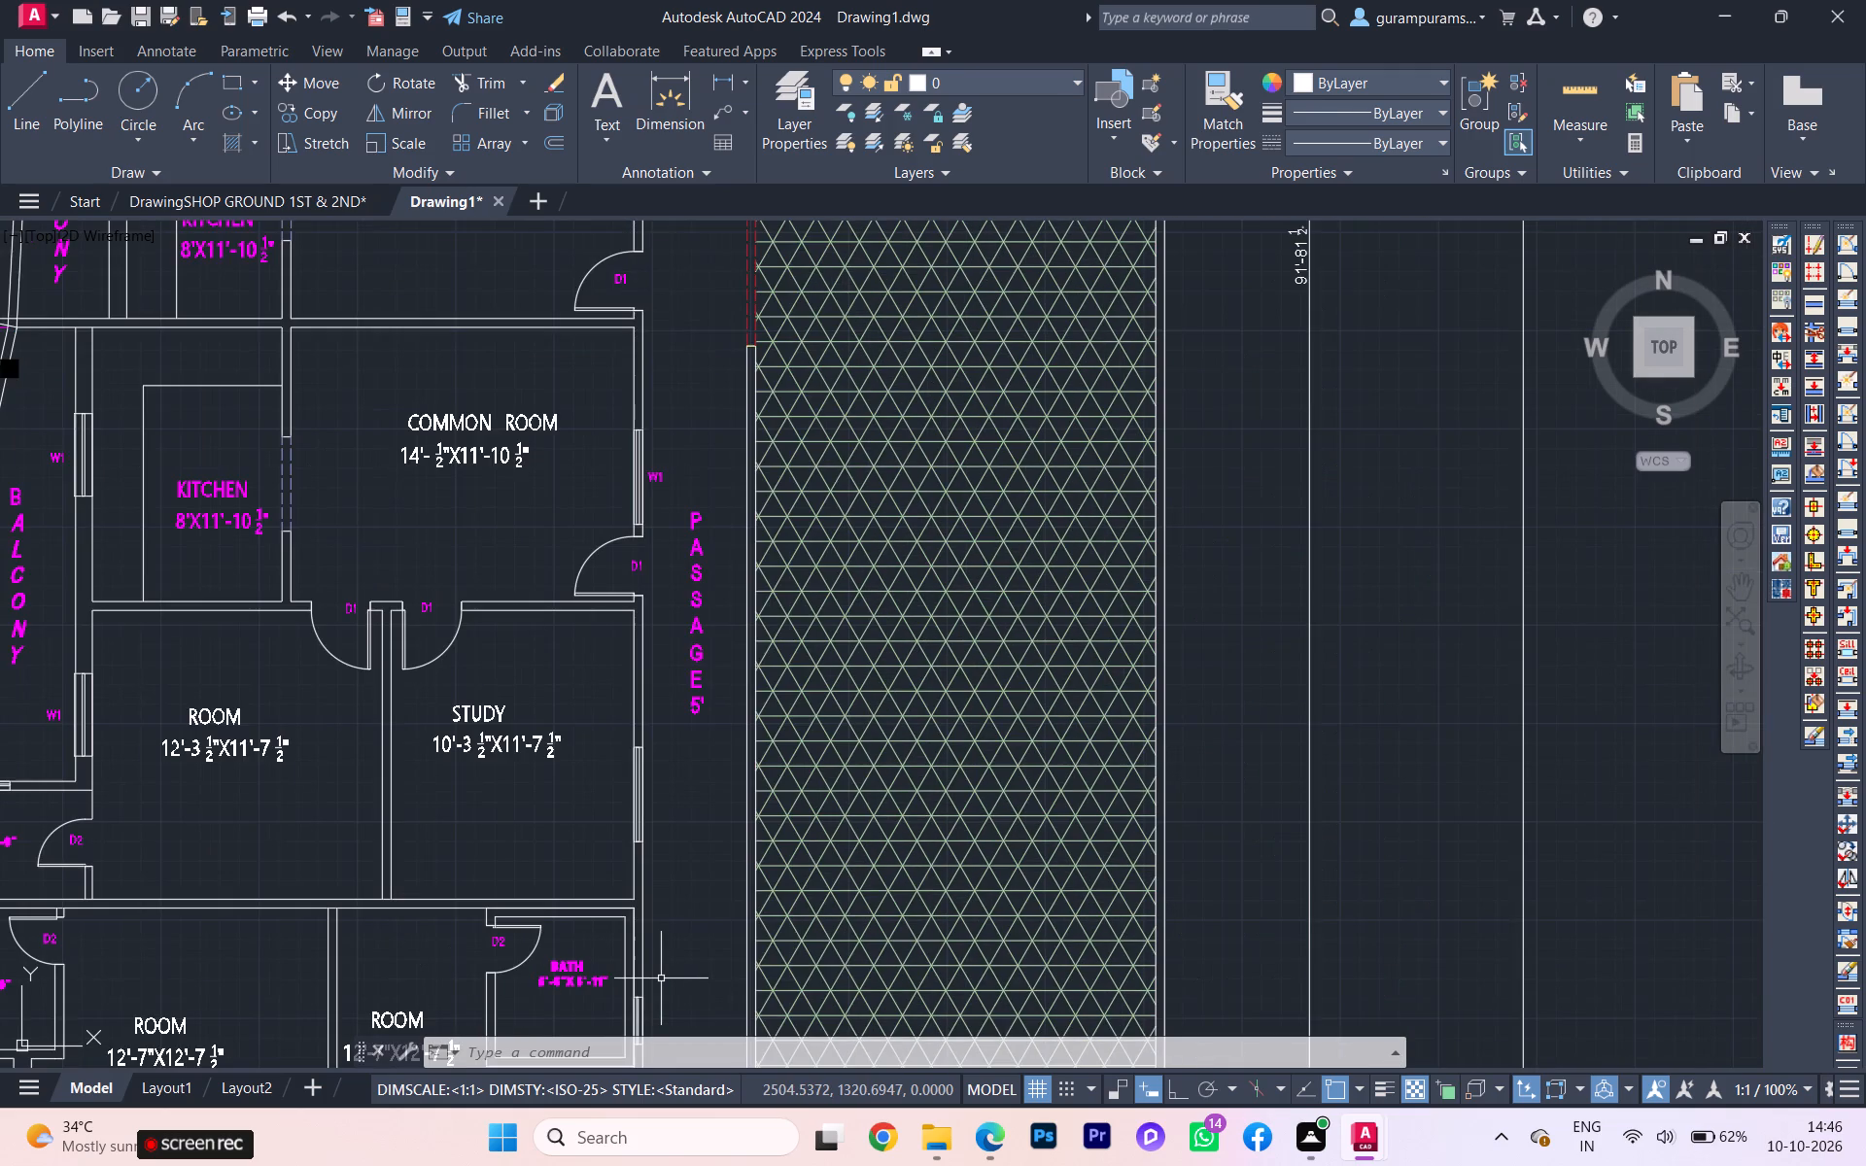
scroll(661, 978, "down", 1)
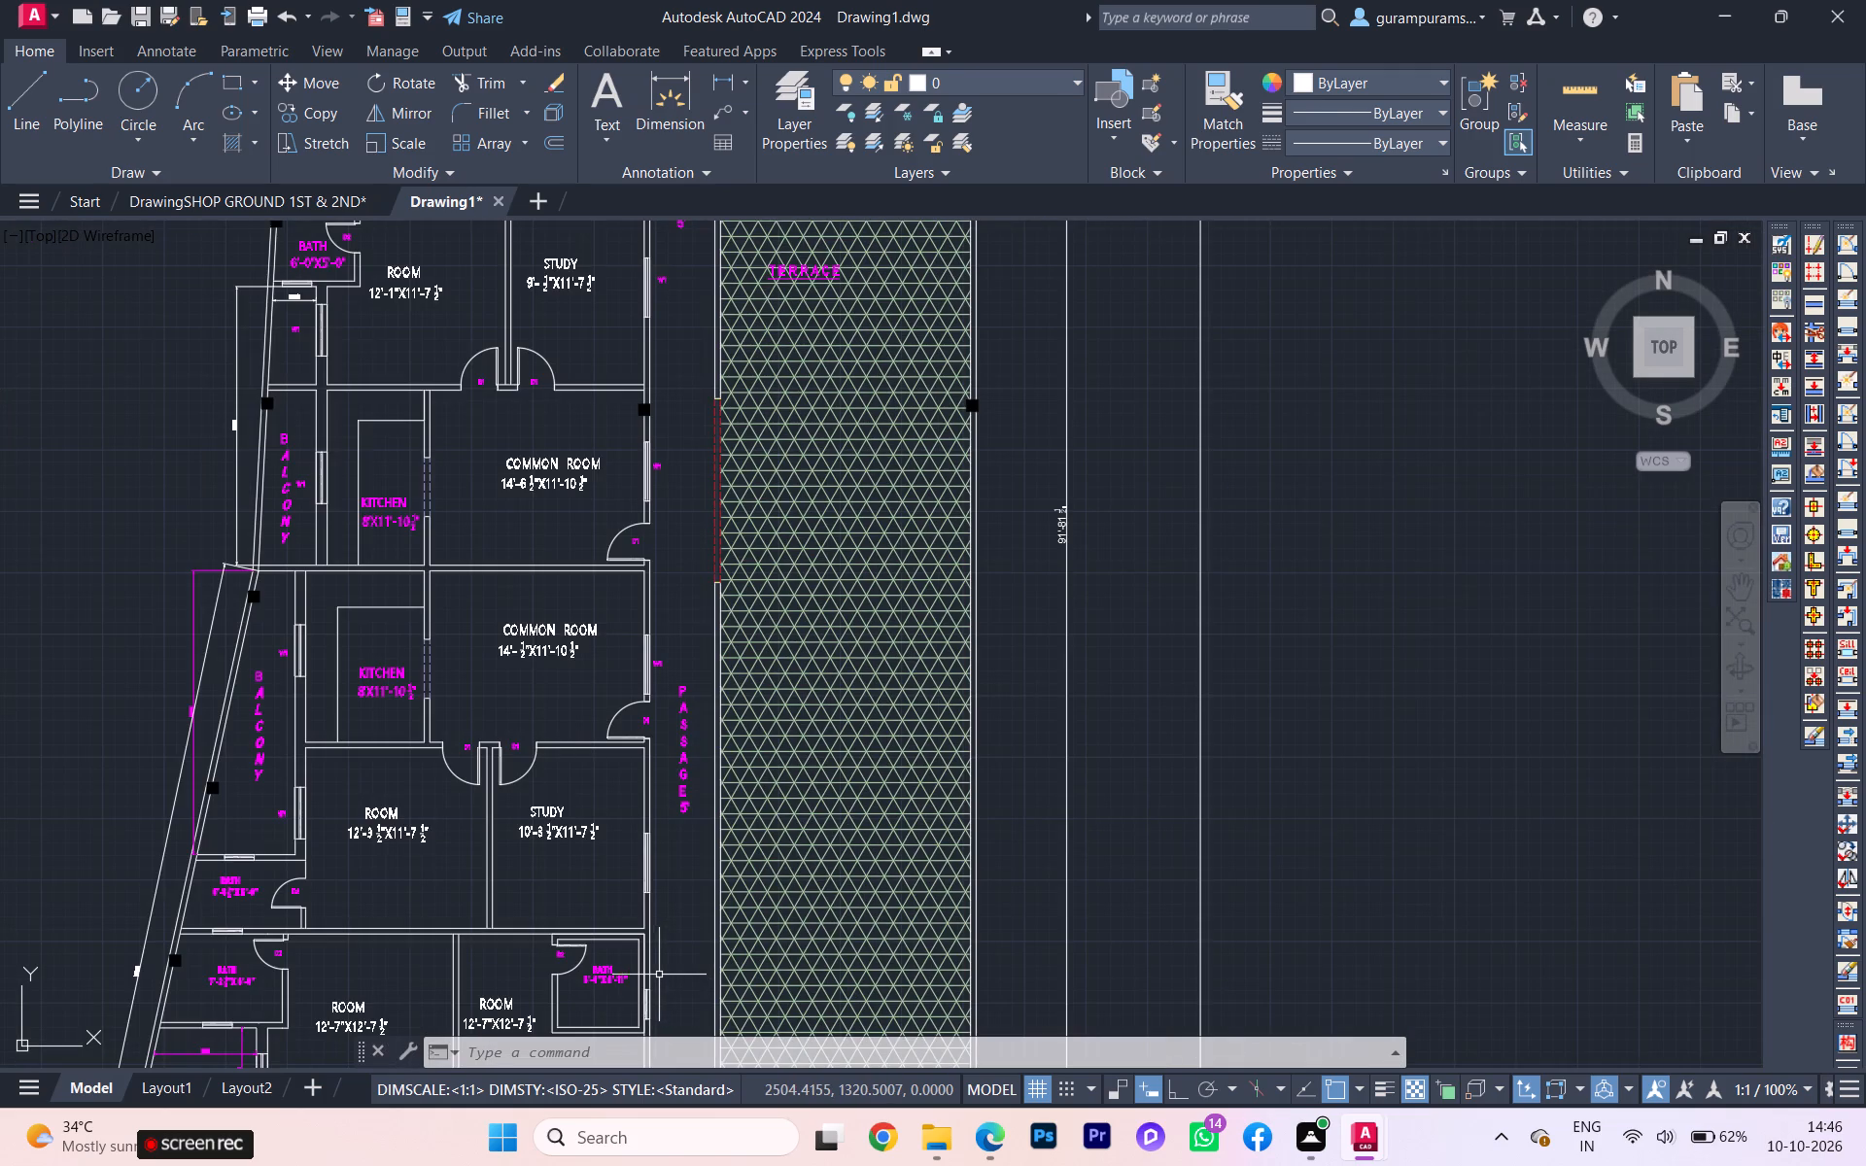
scroll(660, 964, "down", 2)
scroll(554, 582, "up", 1)
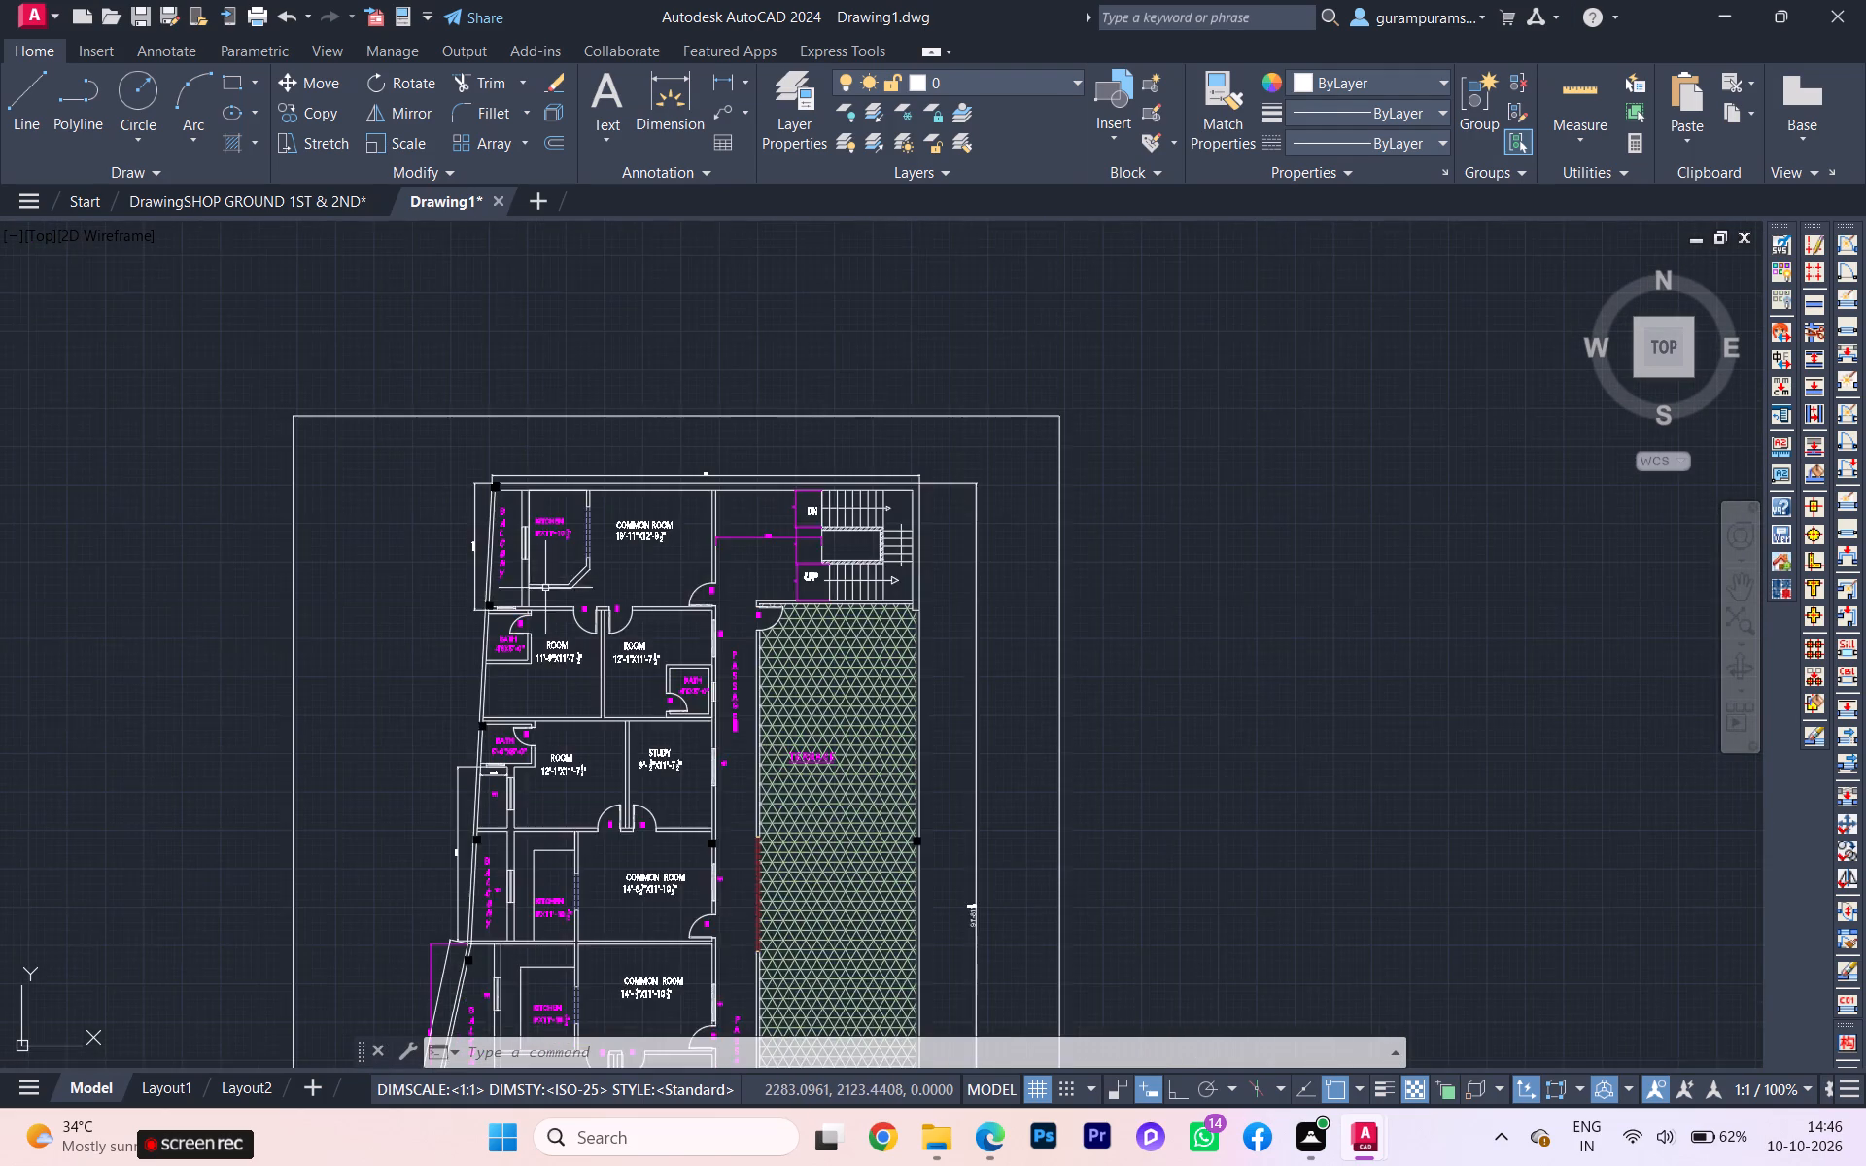
Start plotting the drawing with DWG To PDF.pc3 on ISO expand A3 (297.00 x 420.00 MM) paper.
scroll(510, 595, "down", 1)
middle_click_drag(487, 584, 472, 429)
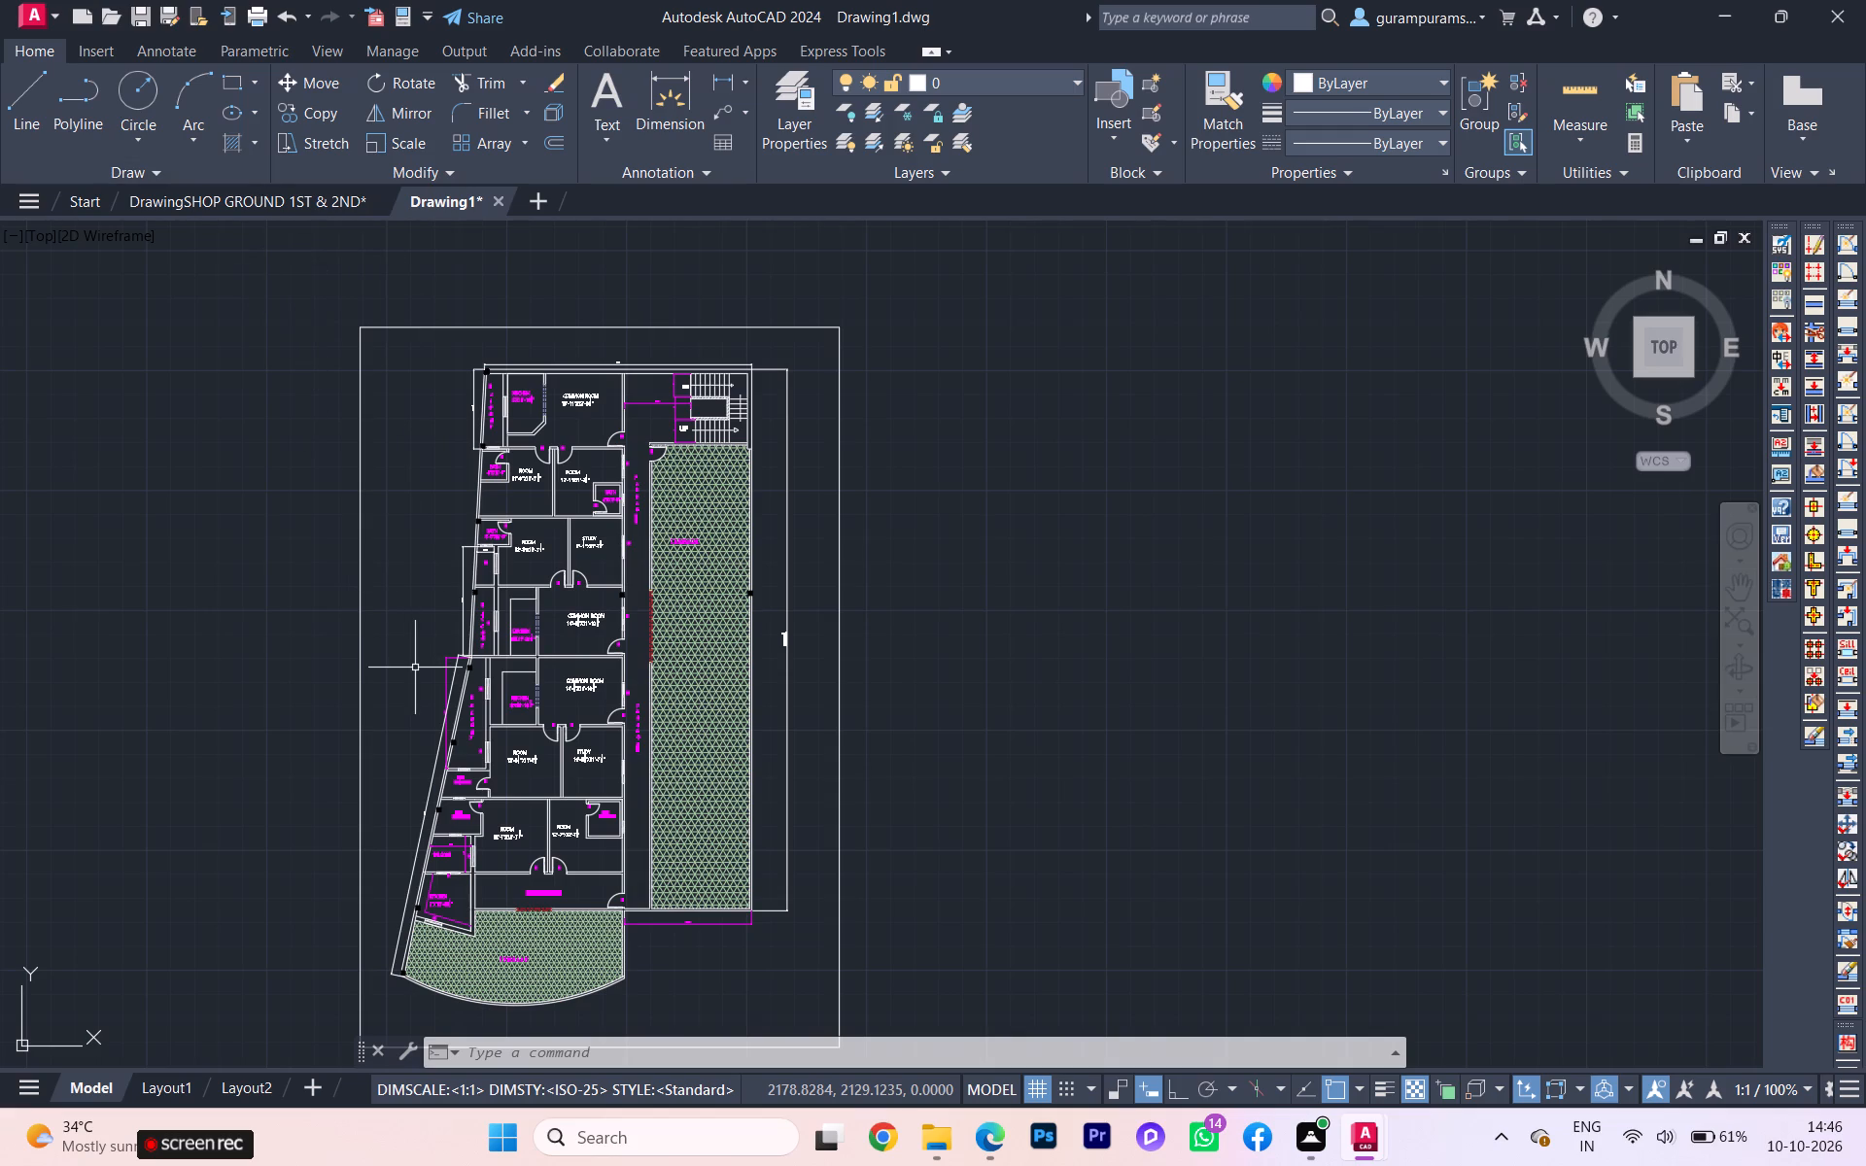
key("ctrl+p")
left_click(782, 411)
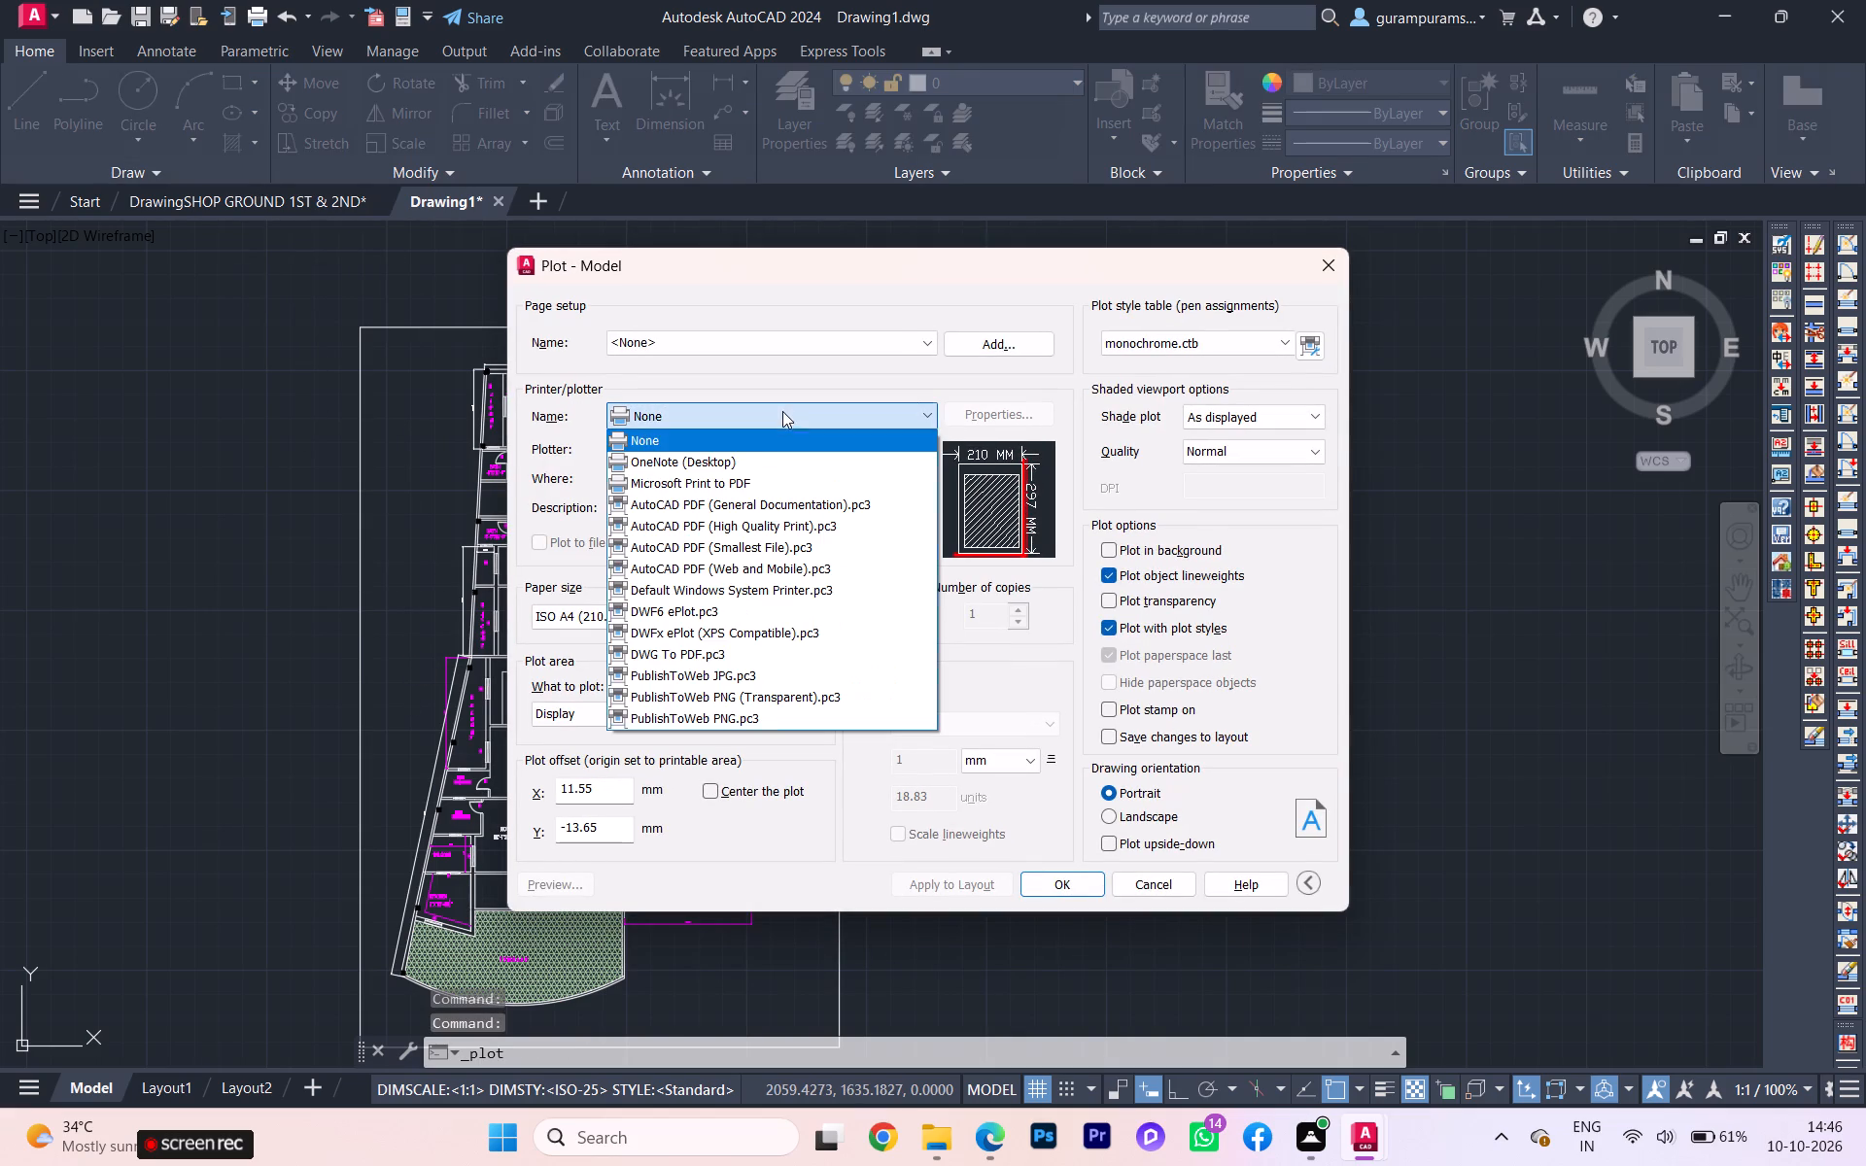
left_click(715, 654)
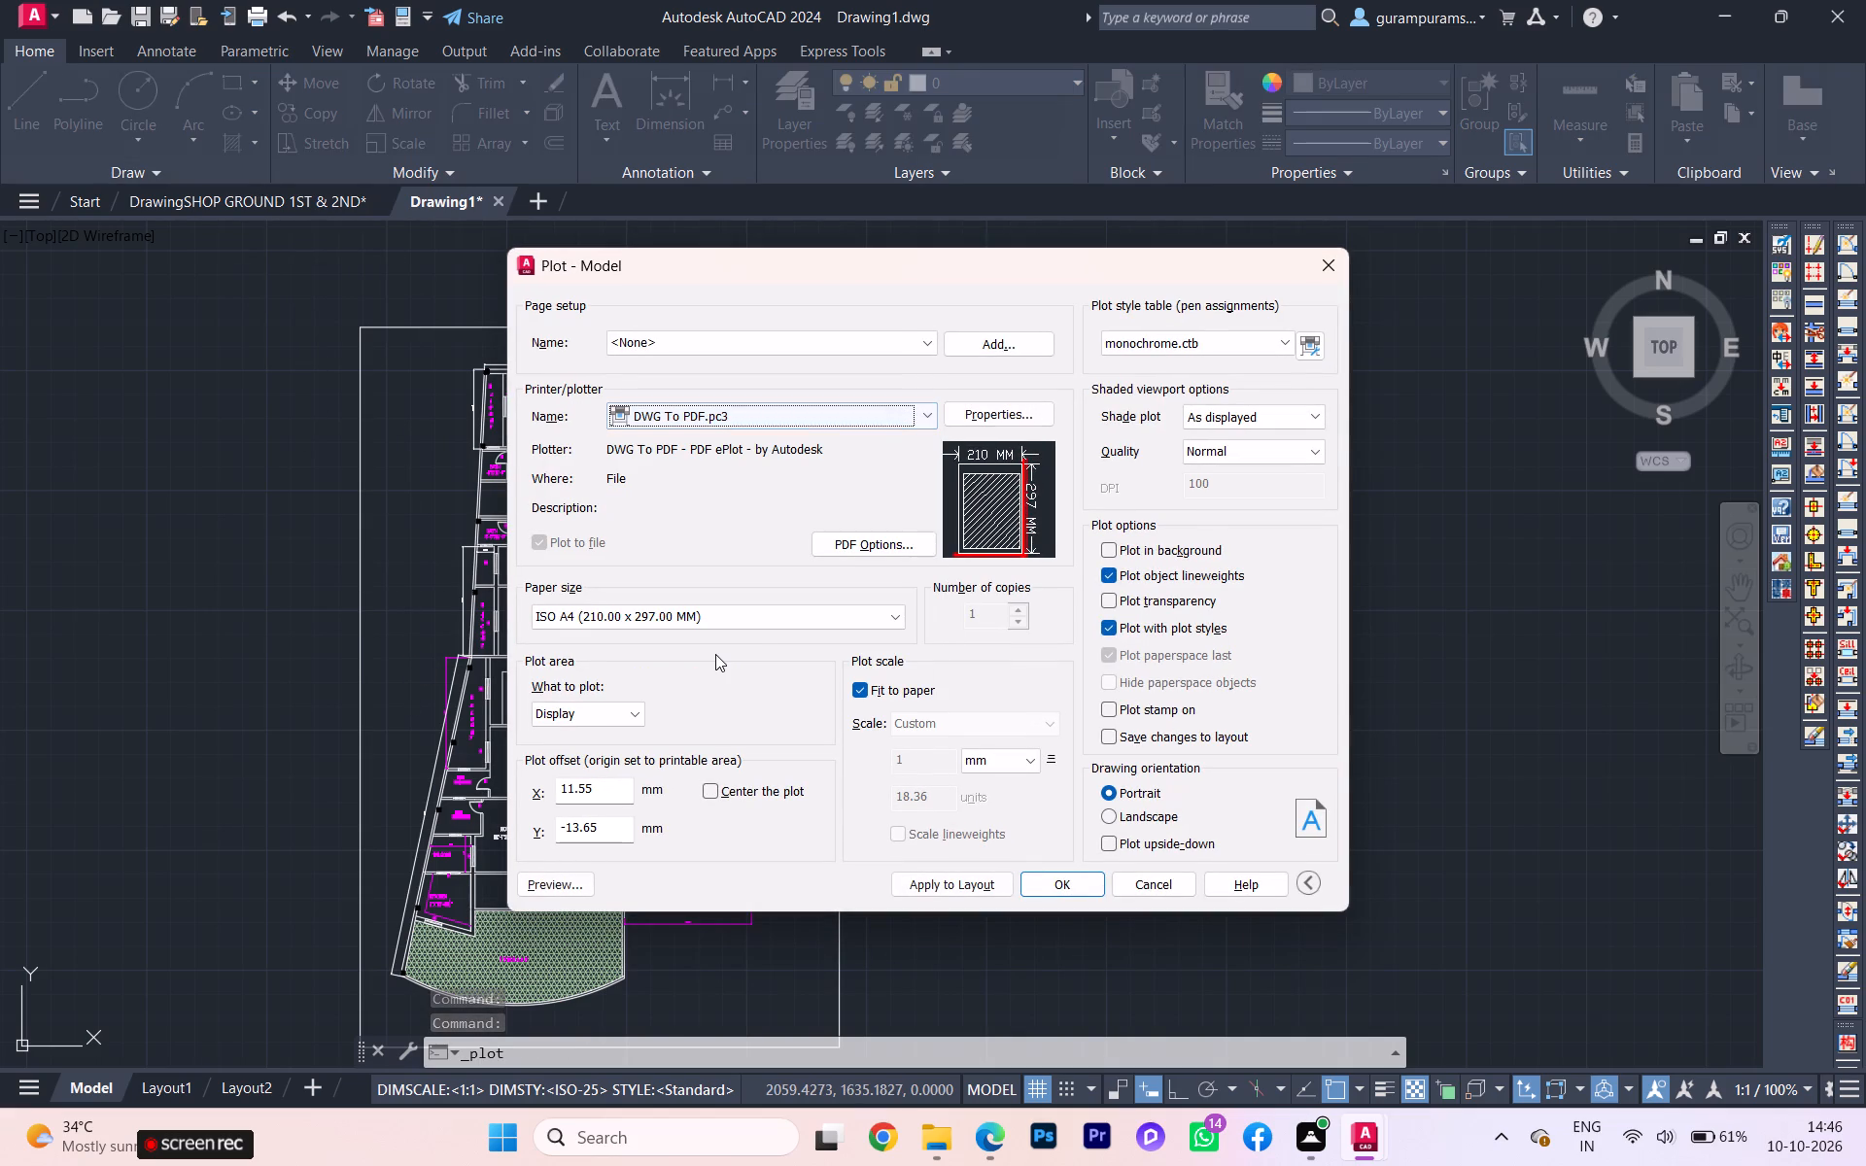
left_click(741, 611)
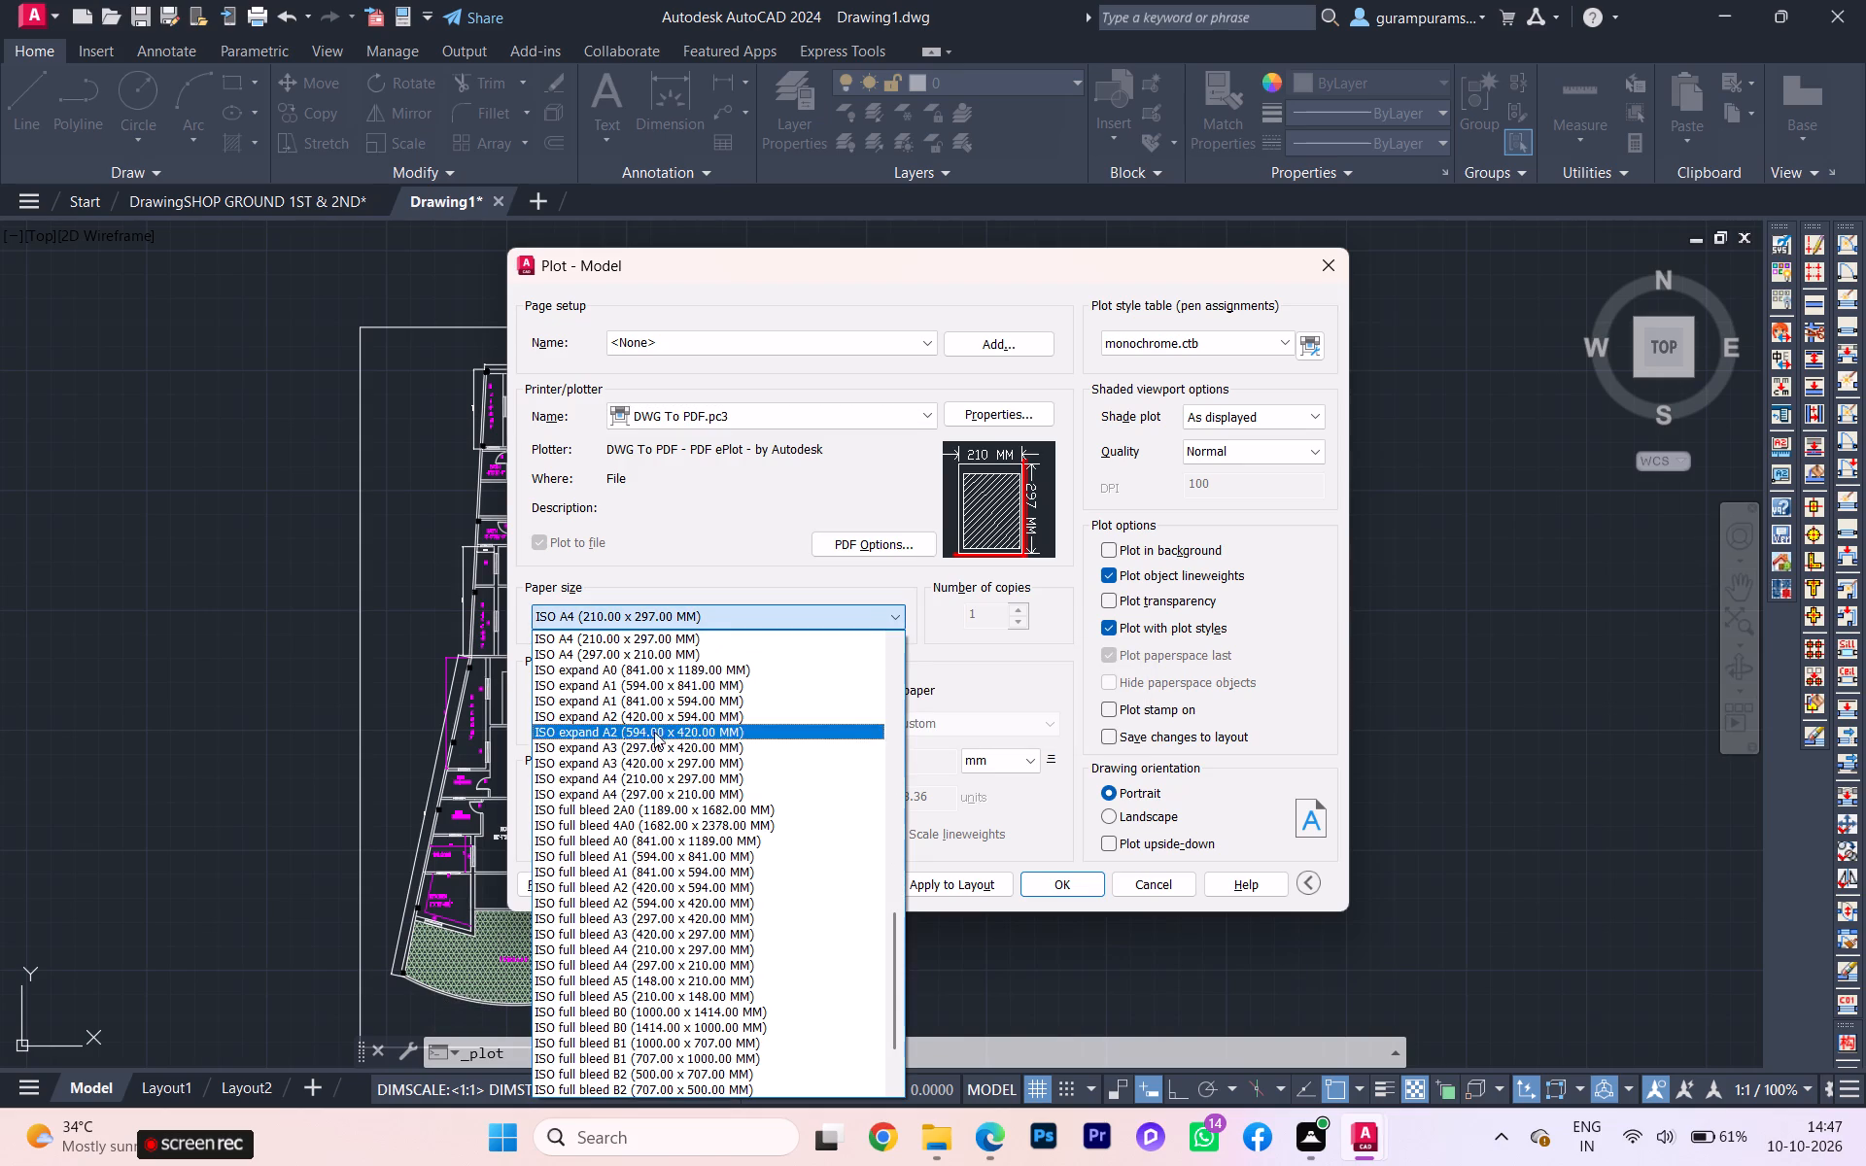
left_click(629, 747)
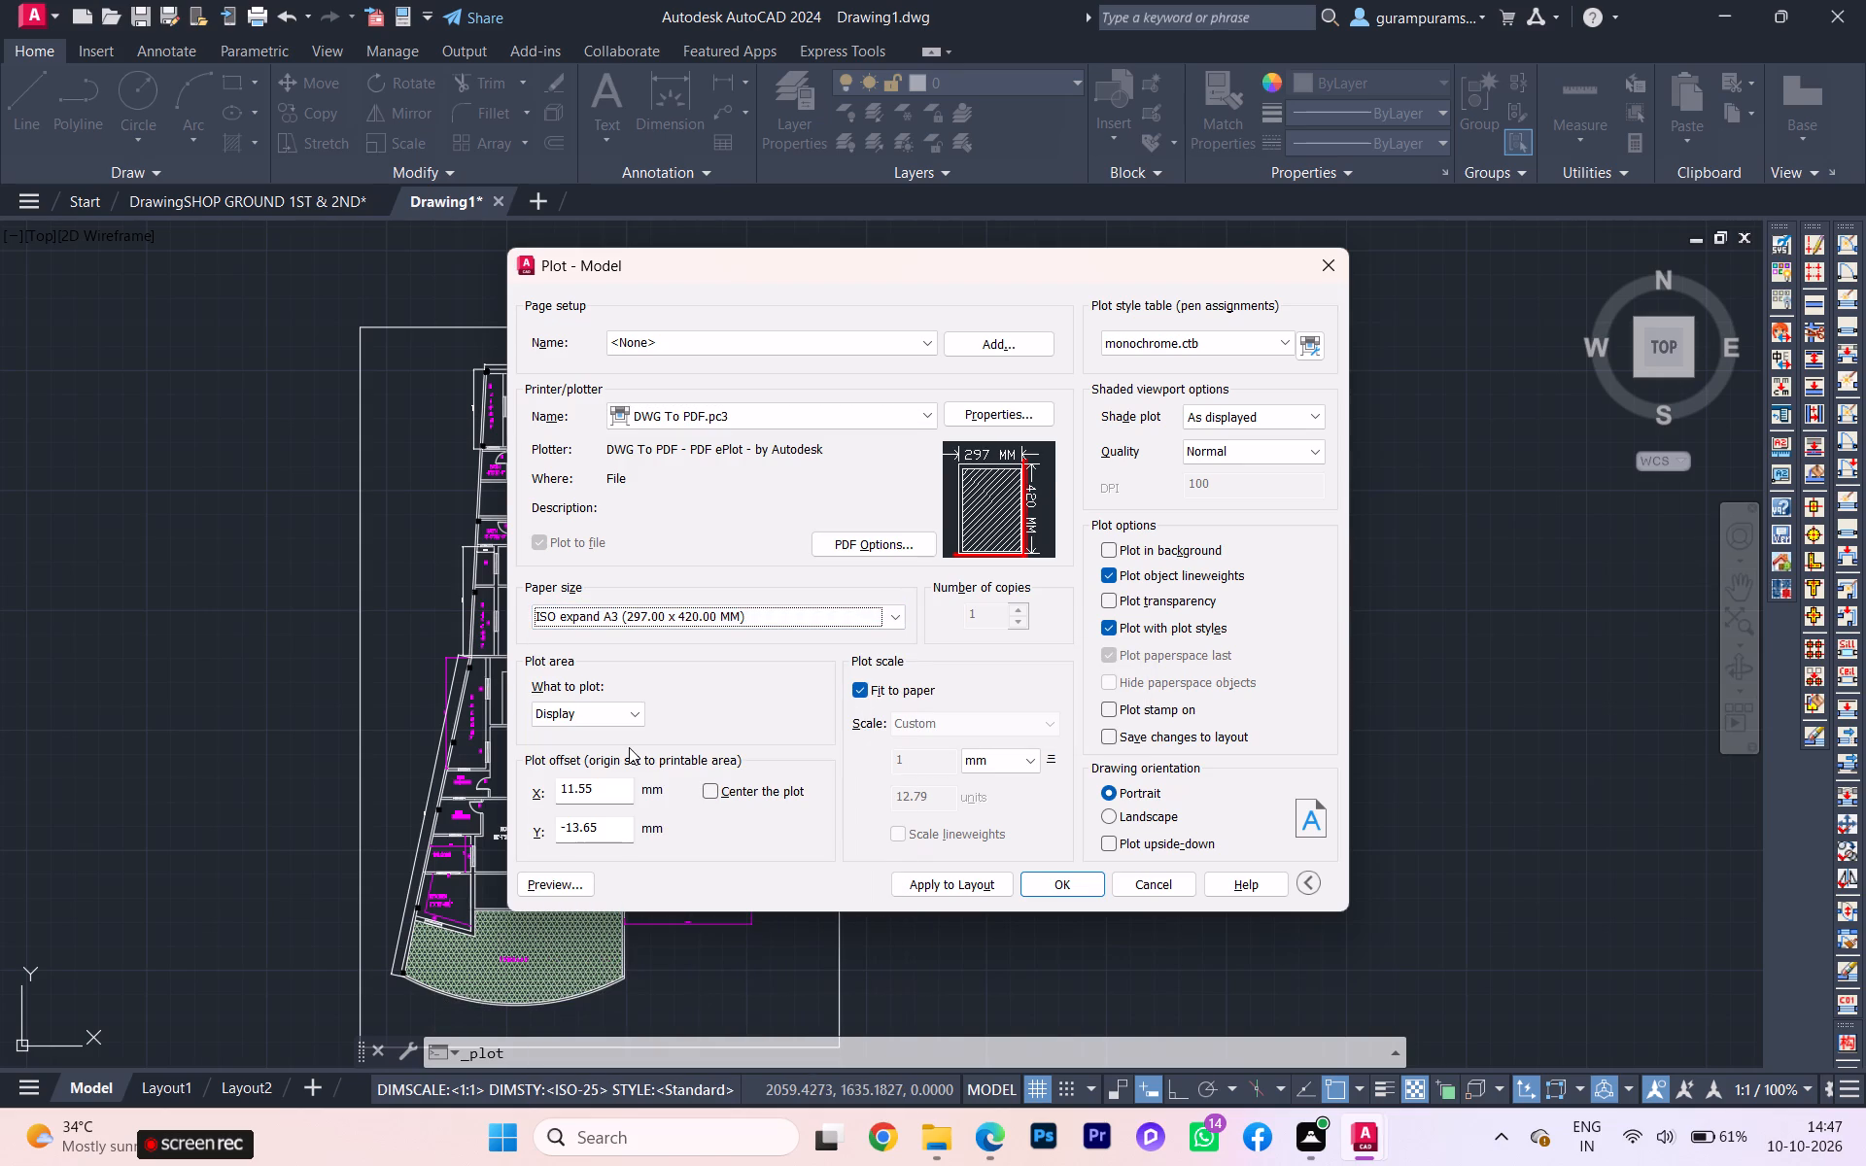
Set the plot area to a window around the floor plan, with corners just inside its rectangular frame.
left_click(618, 710)
left_click(566, 783)
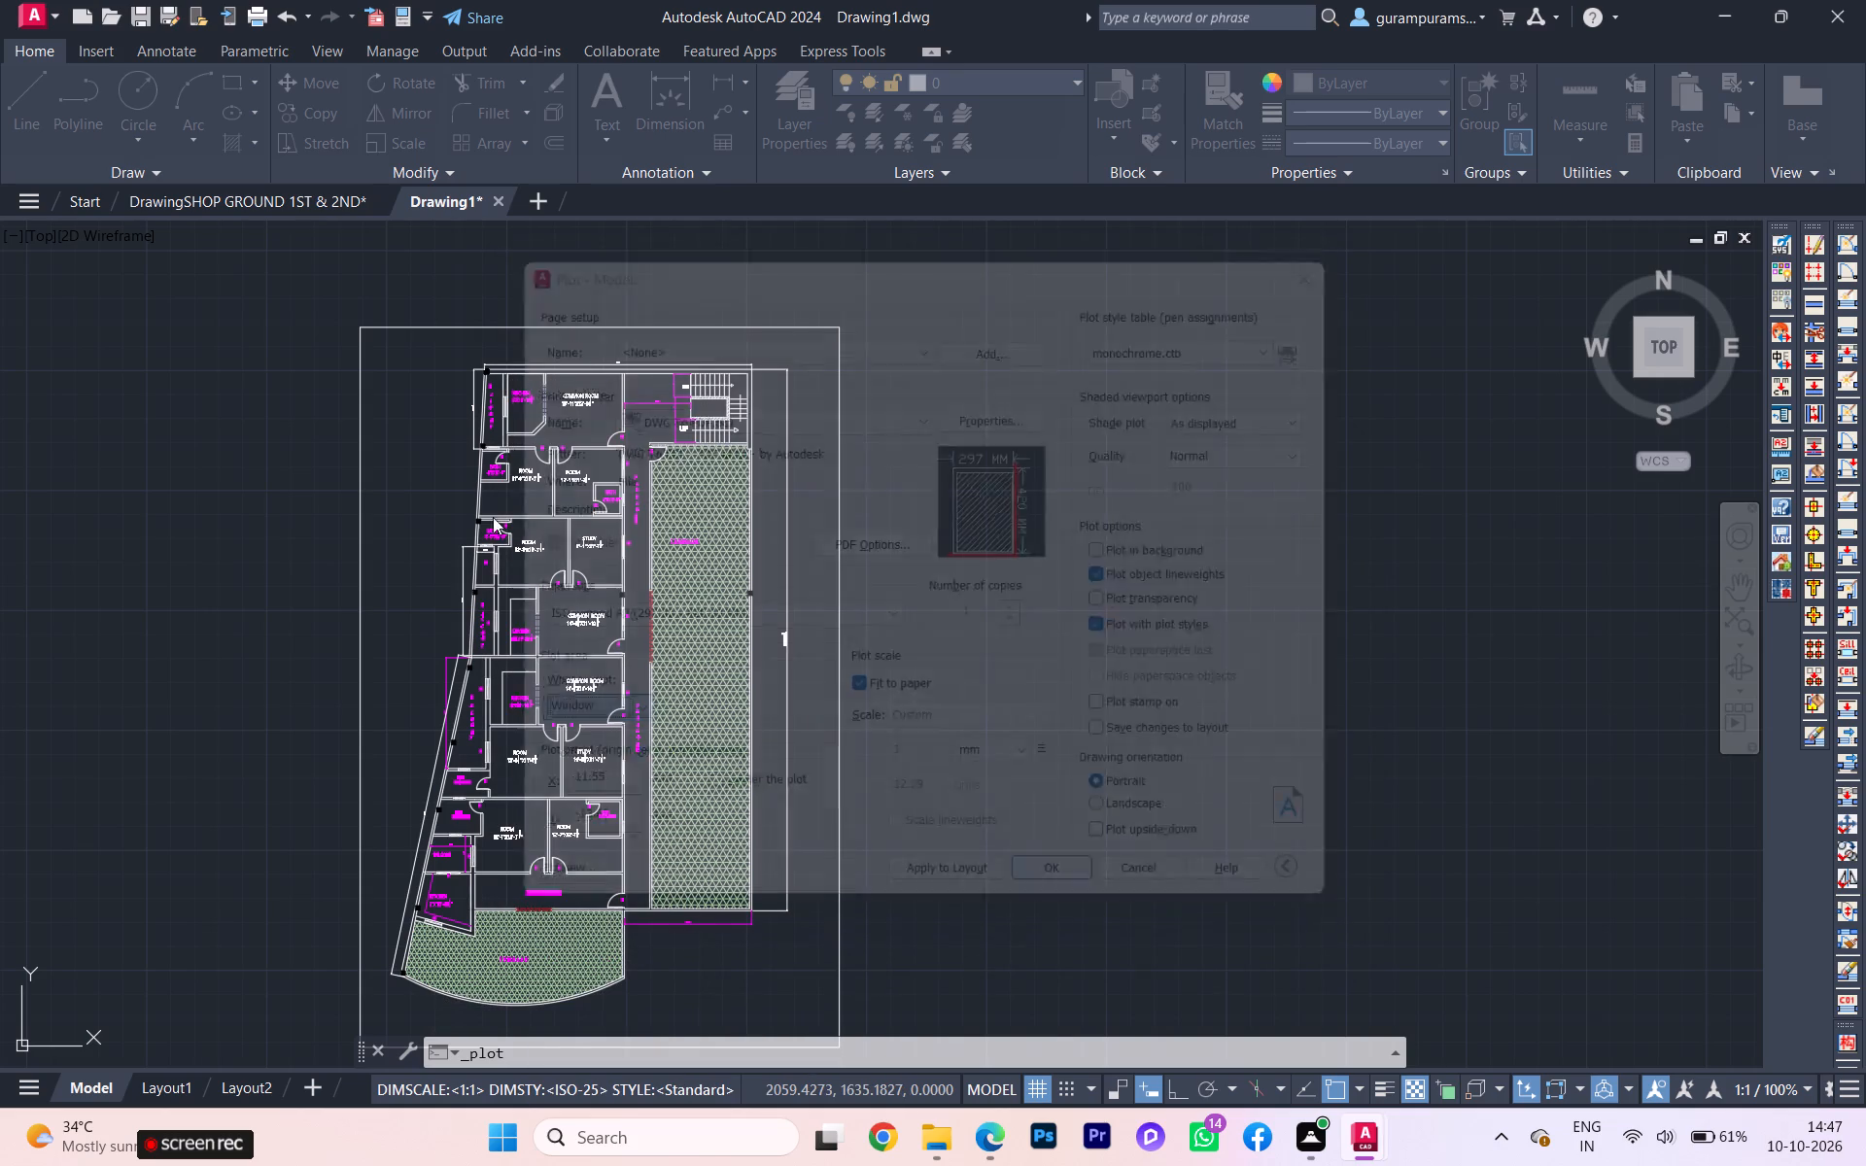
left_click(366, 348)
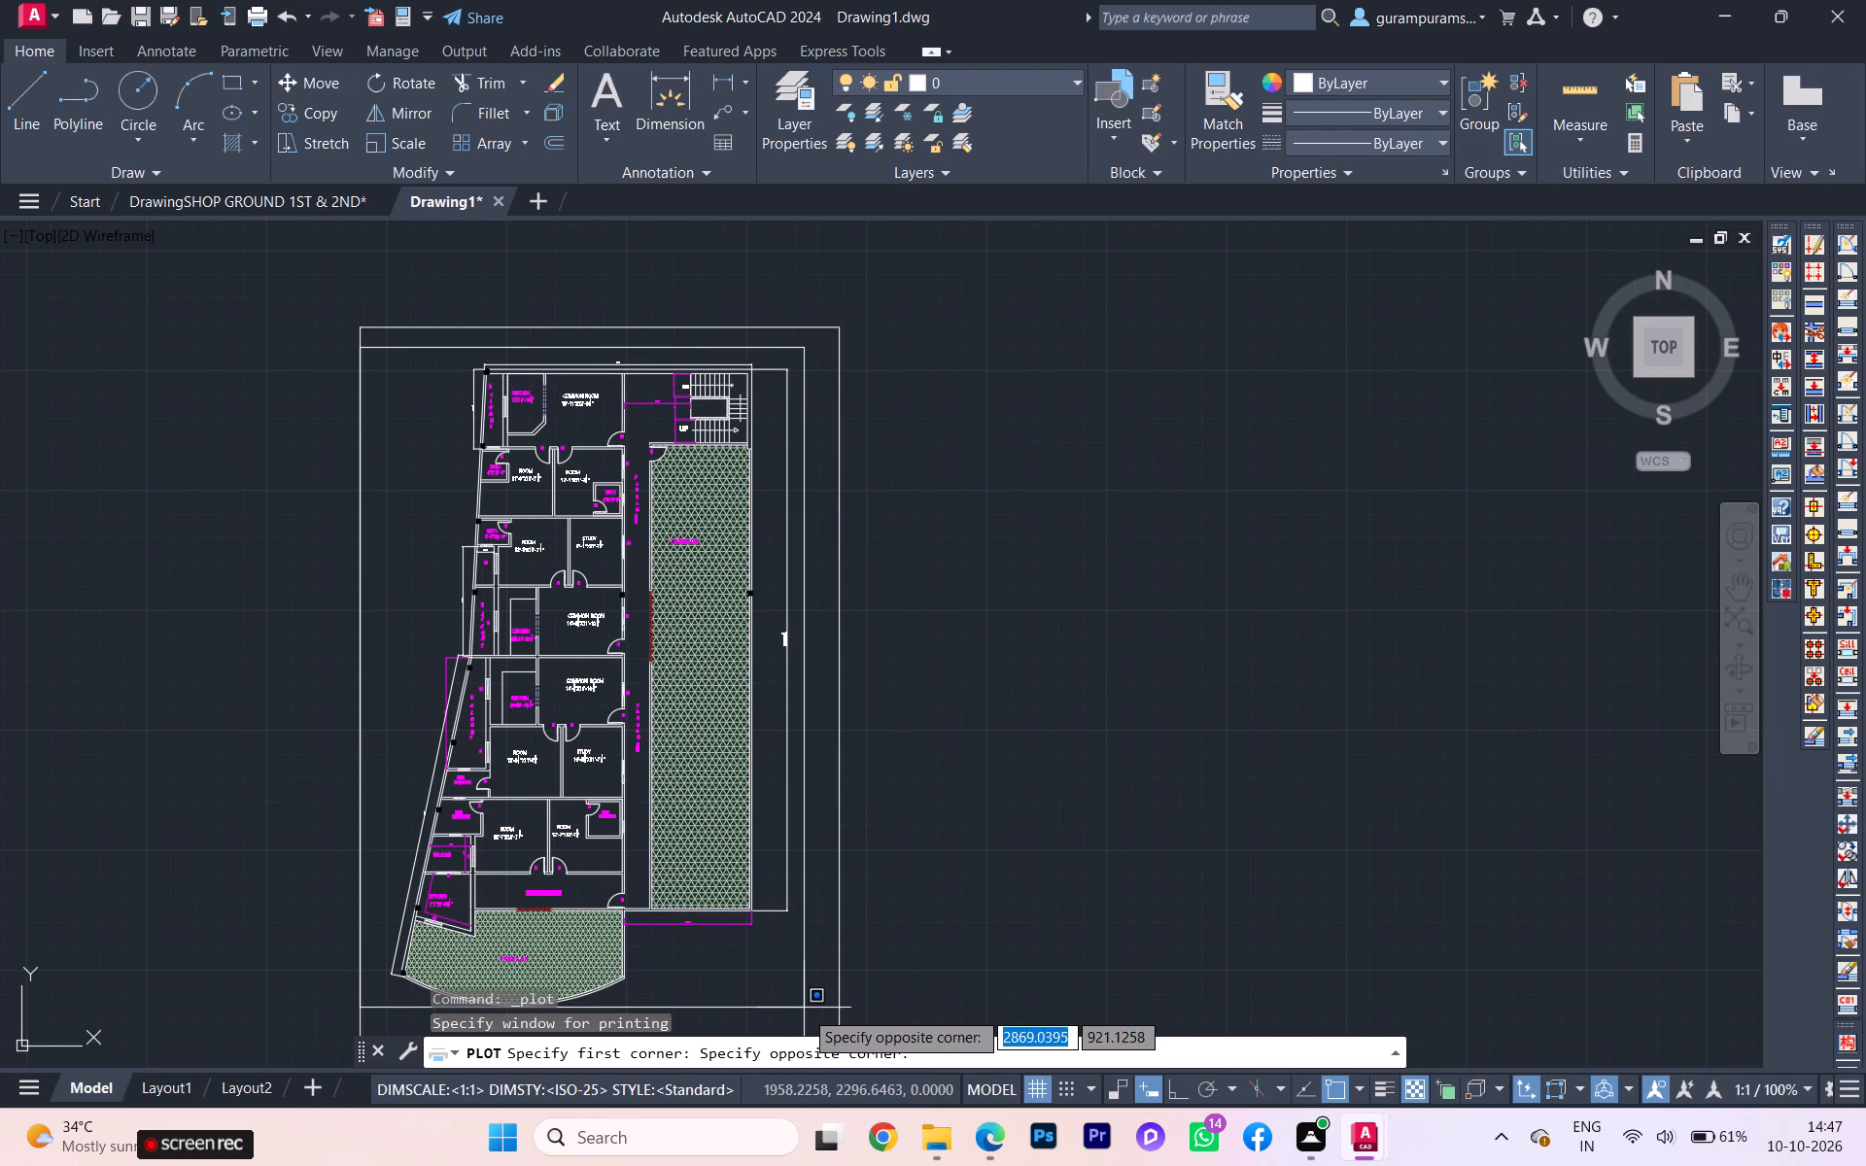
scroll(801, 1017, "down", 1)
scroll(795, 1012, "up", 1)
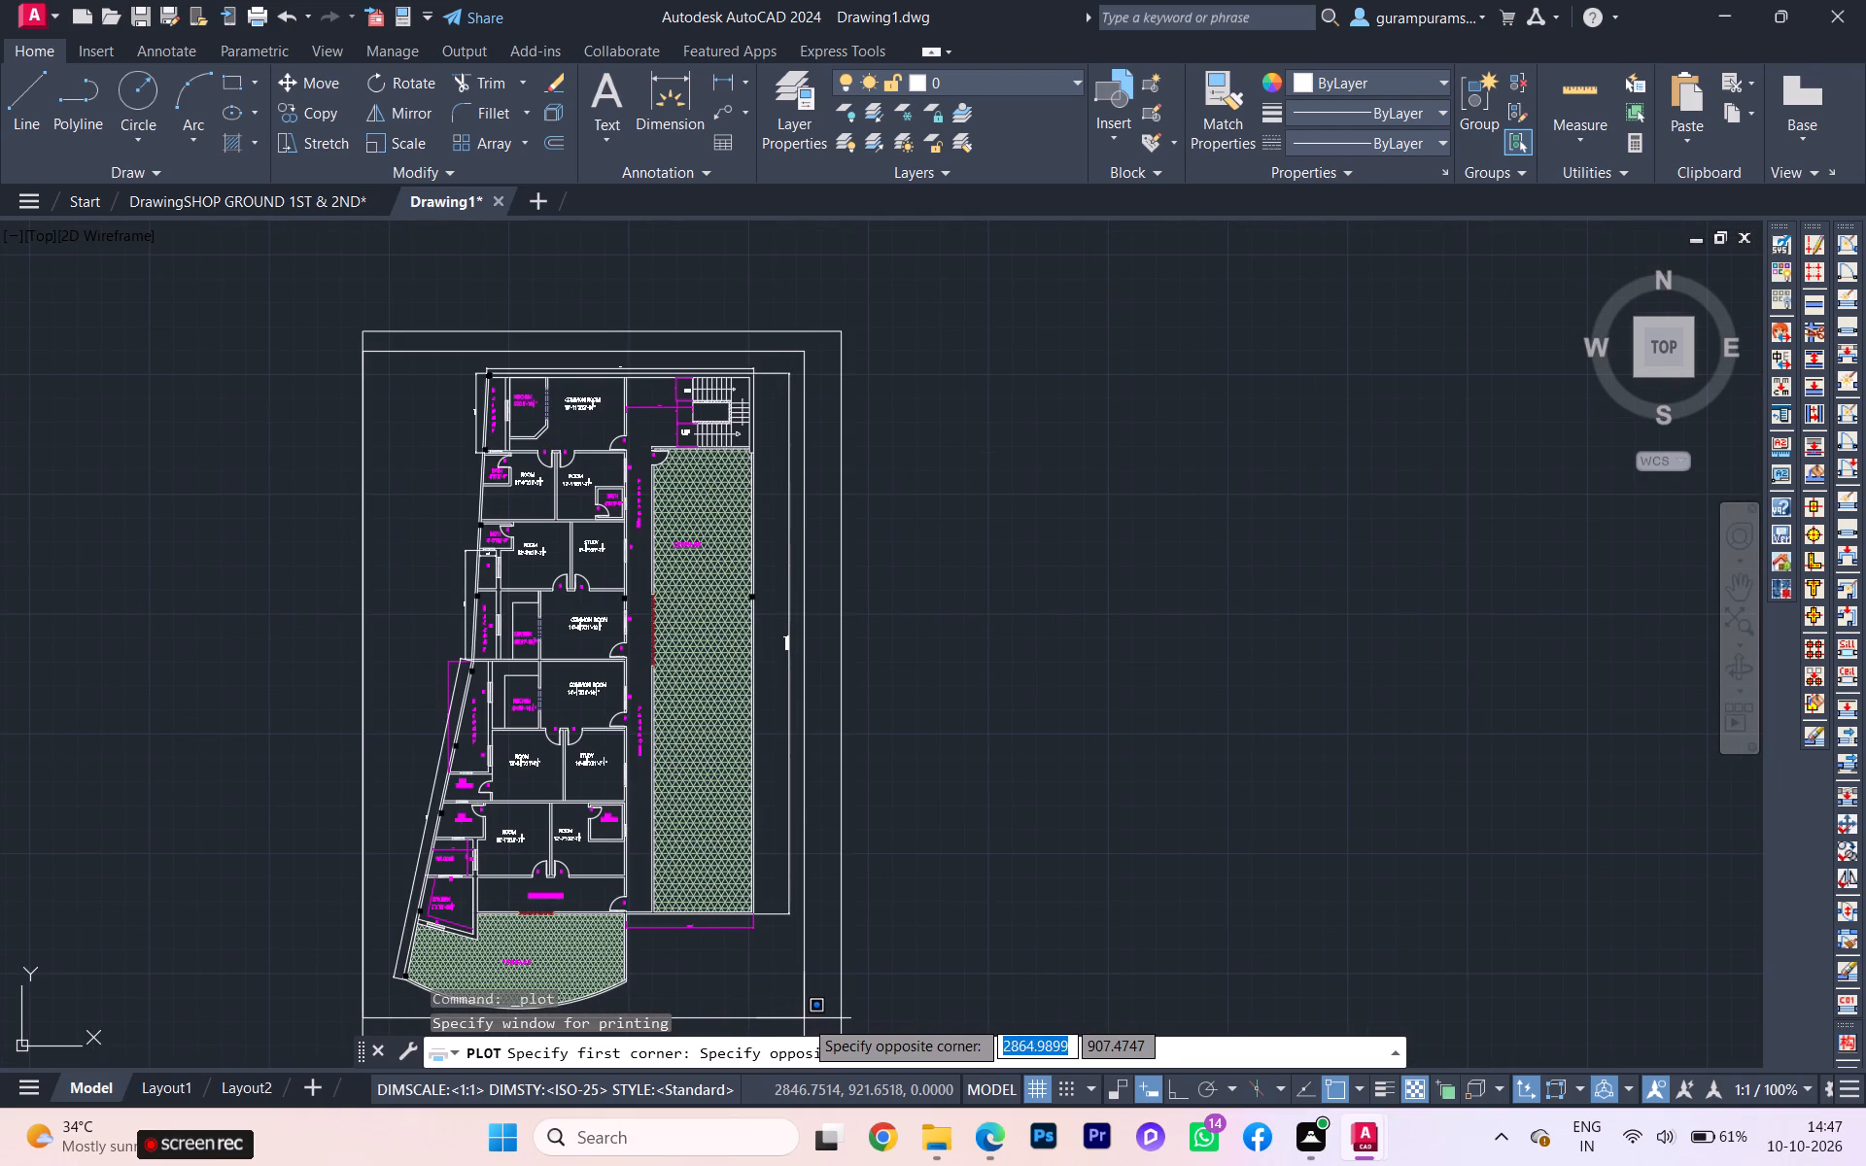
left_click(804, 1018)
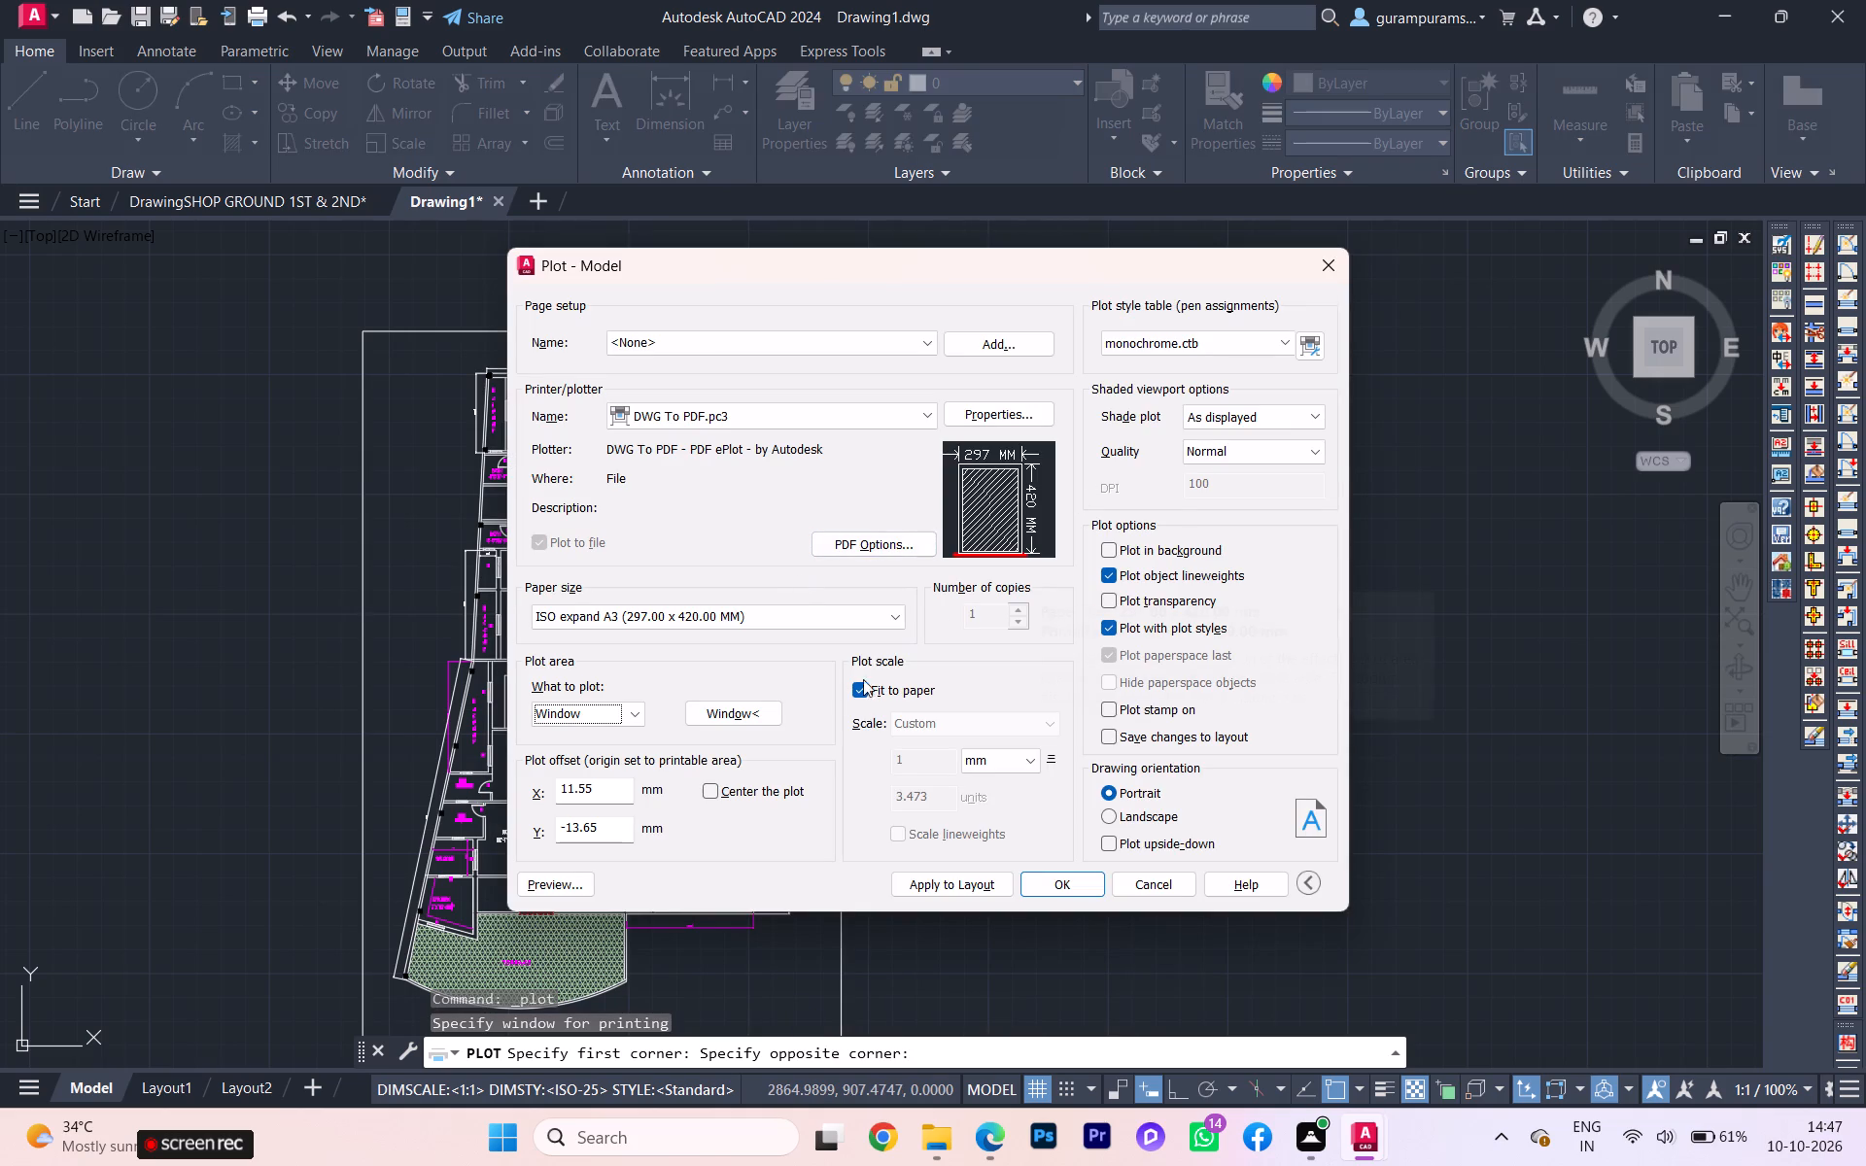
Centre the plot on the paper and set the plot scale units to inches.
left_click(702, 794)
left_click(708, 789)
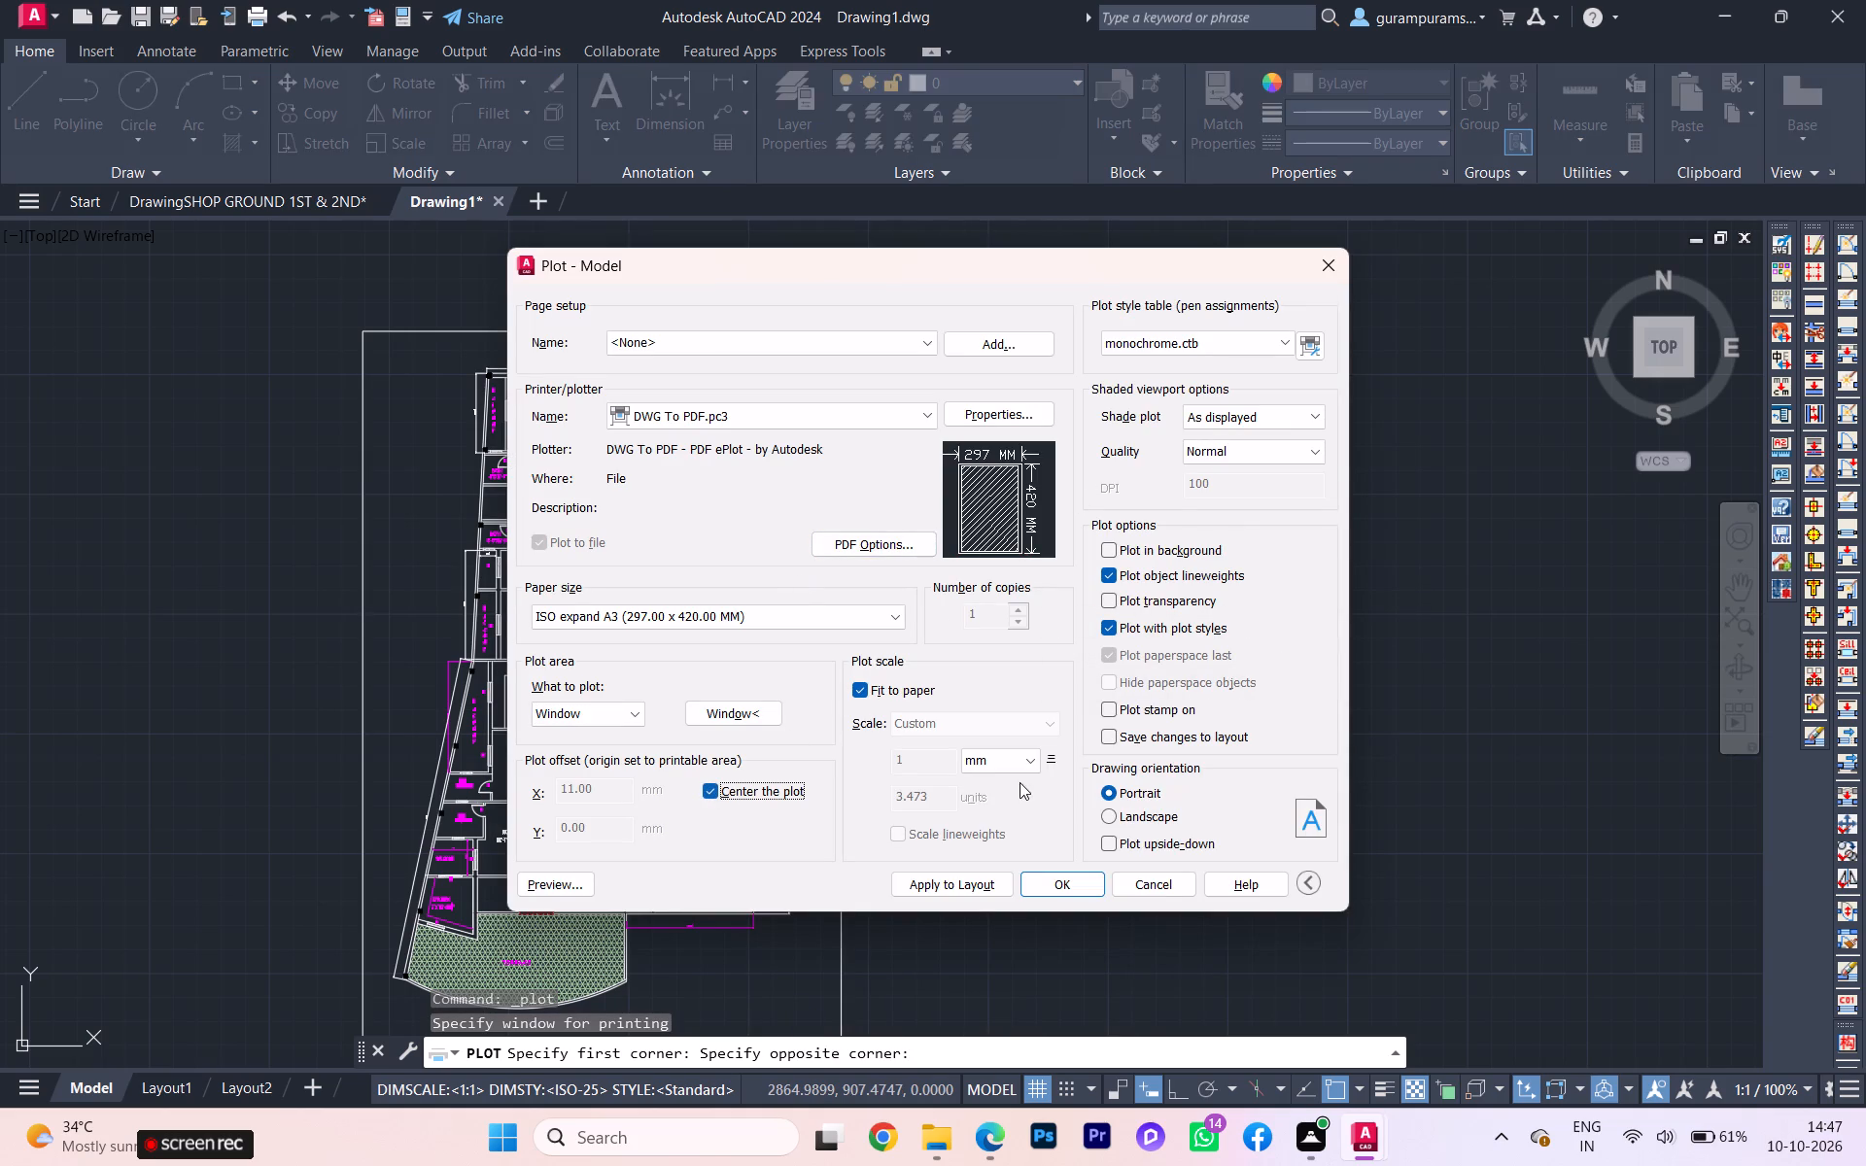
left_click(1039, 761)
left_click(1009, 783)
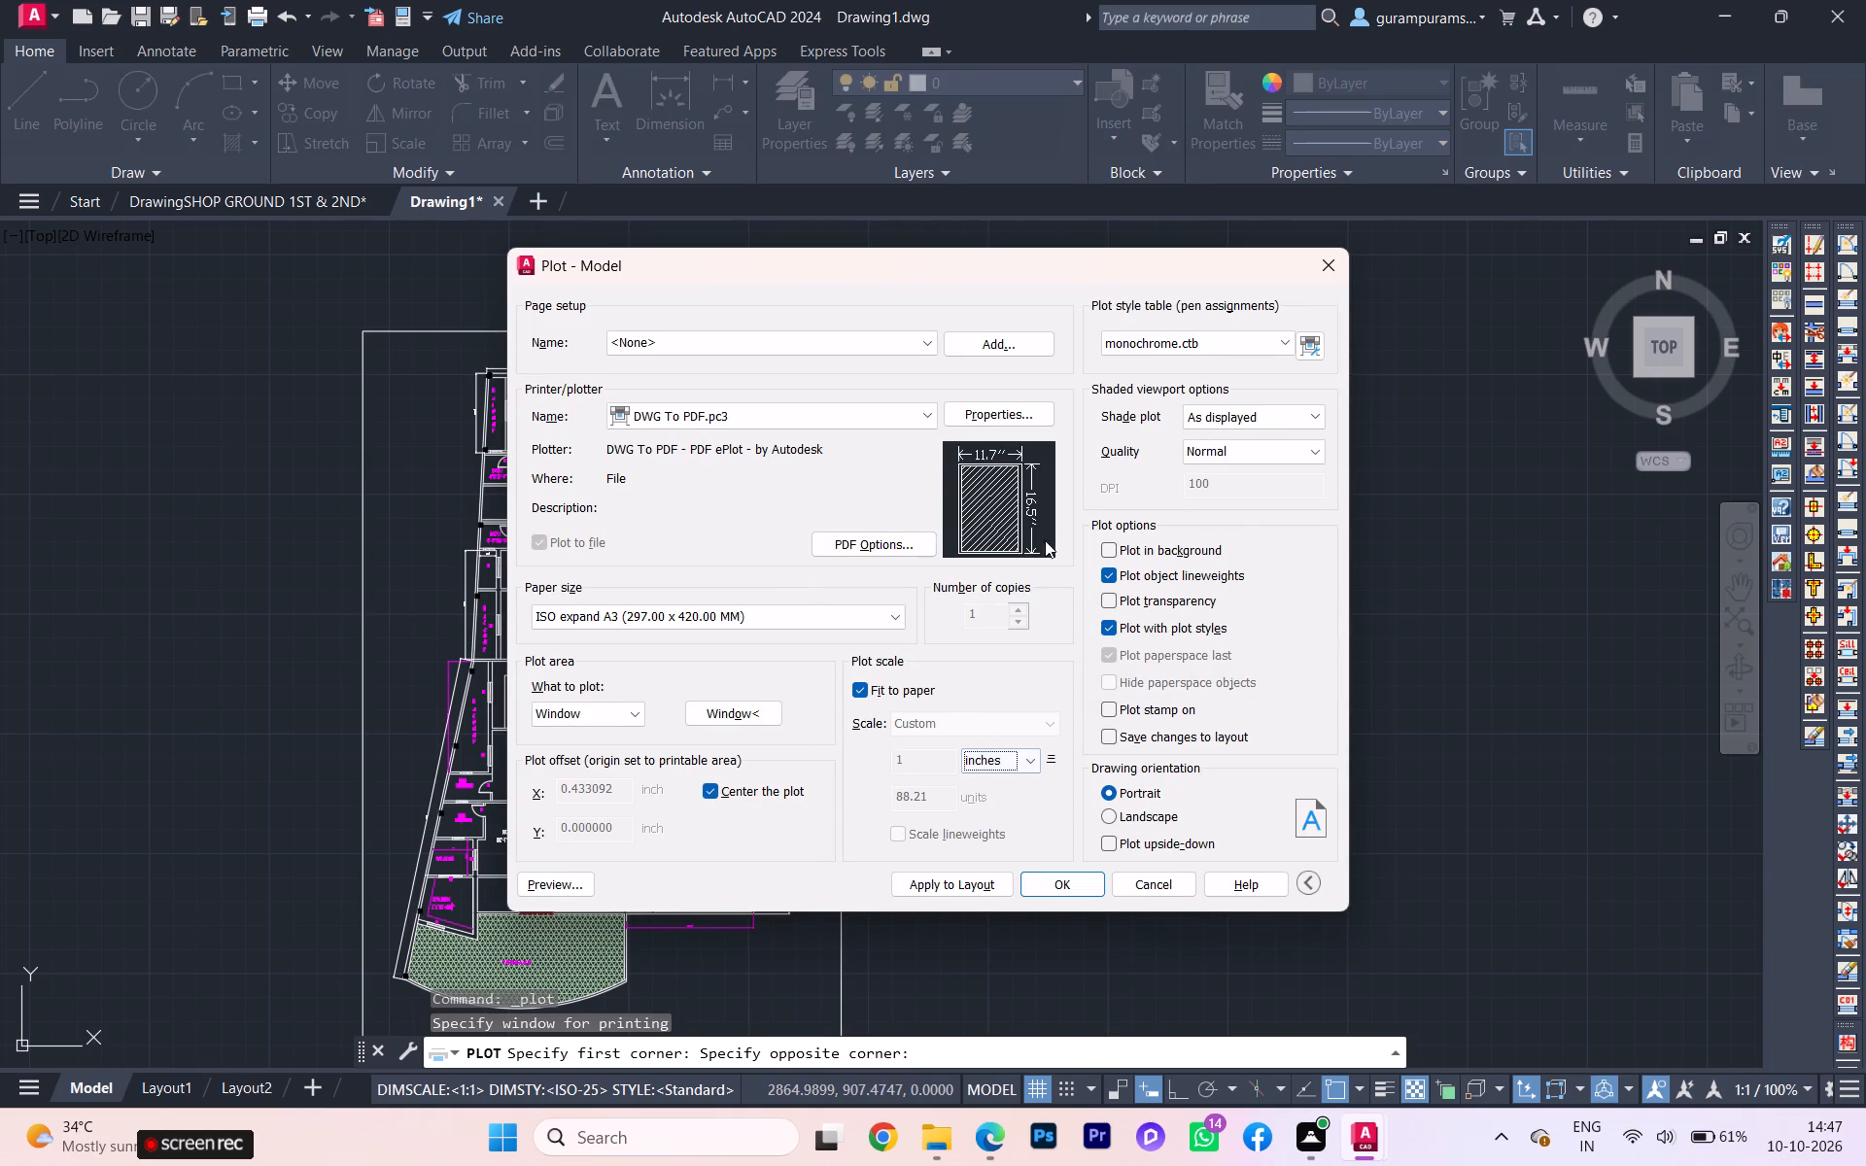
Review the PDF options for quality, layer data and font handling.
left_click(880, 538)
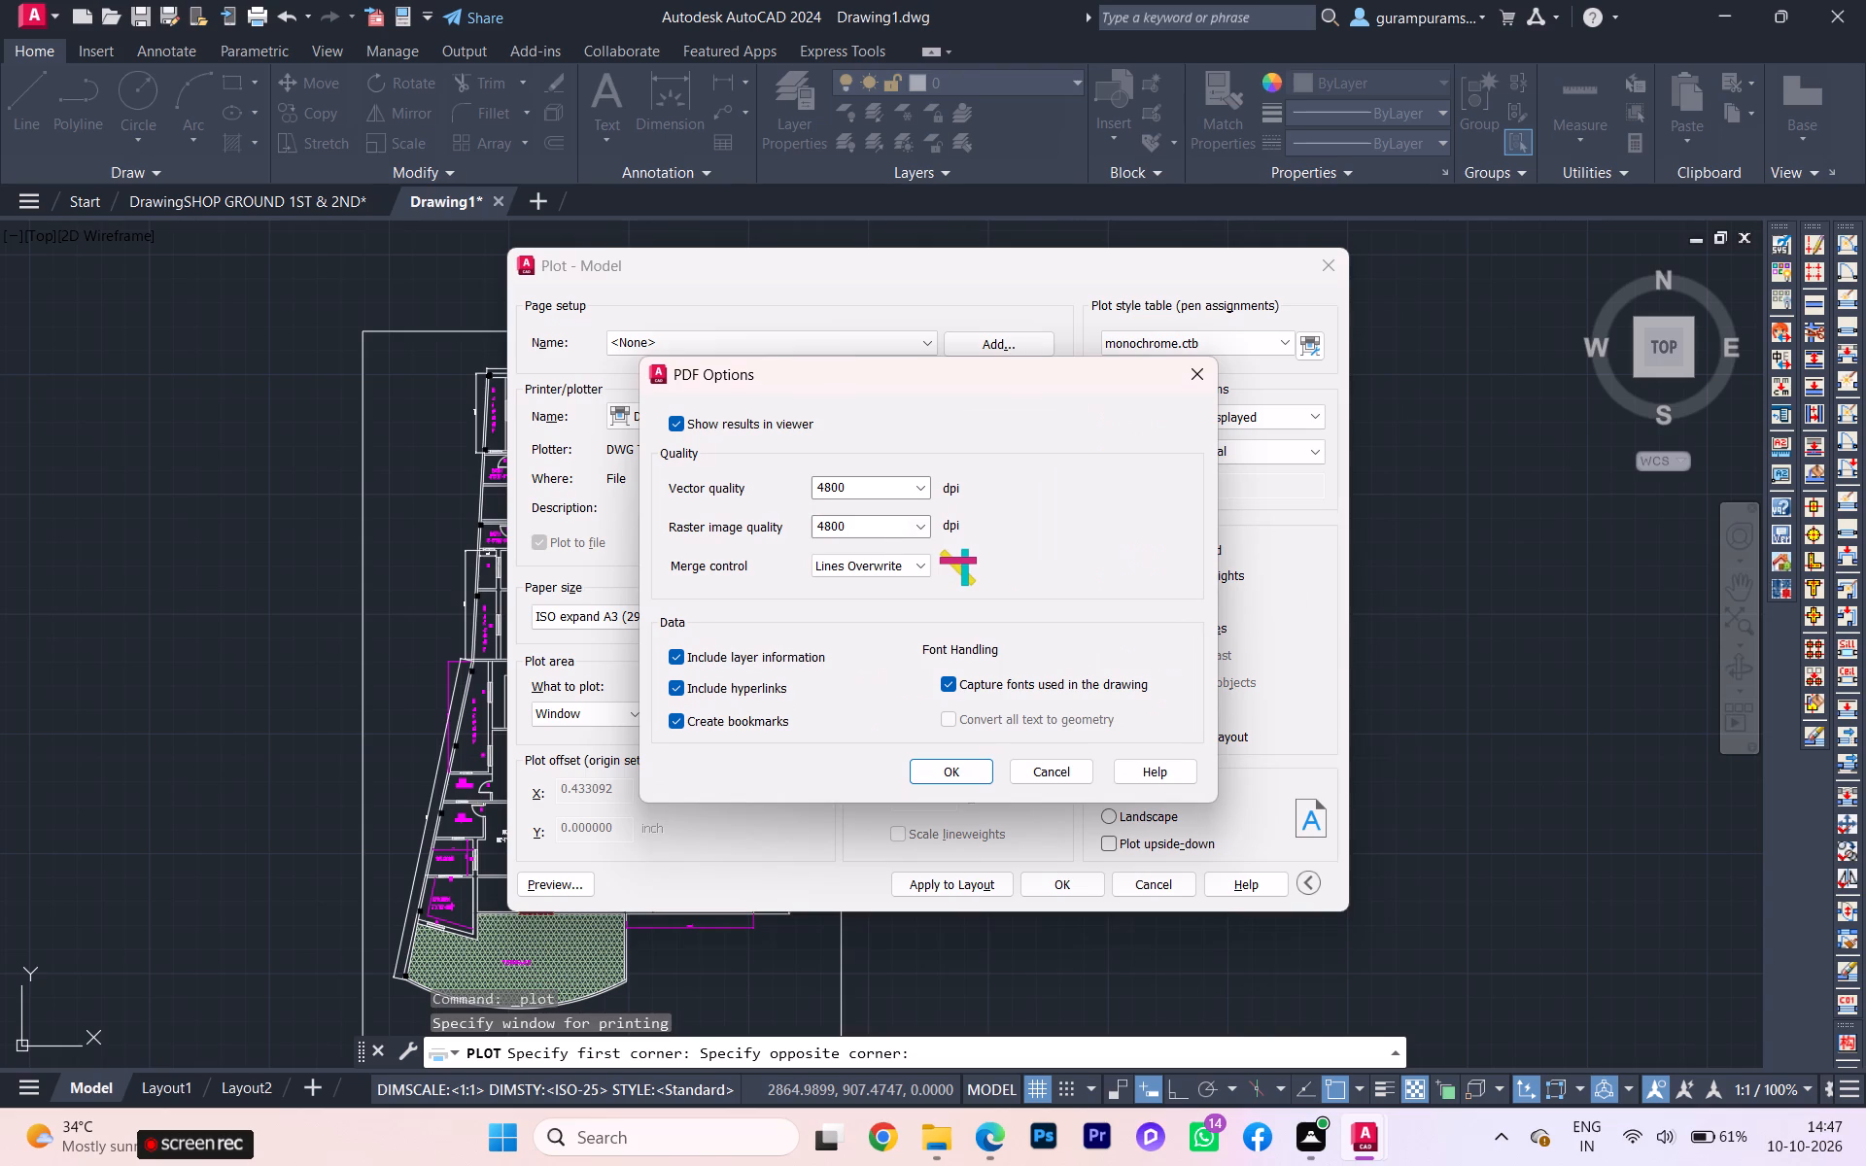
left_click(950, 763)
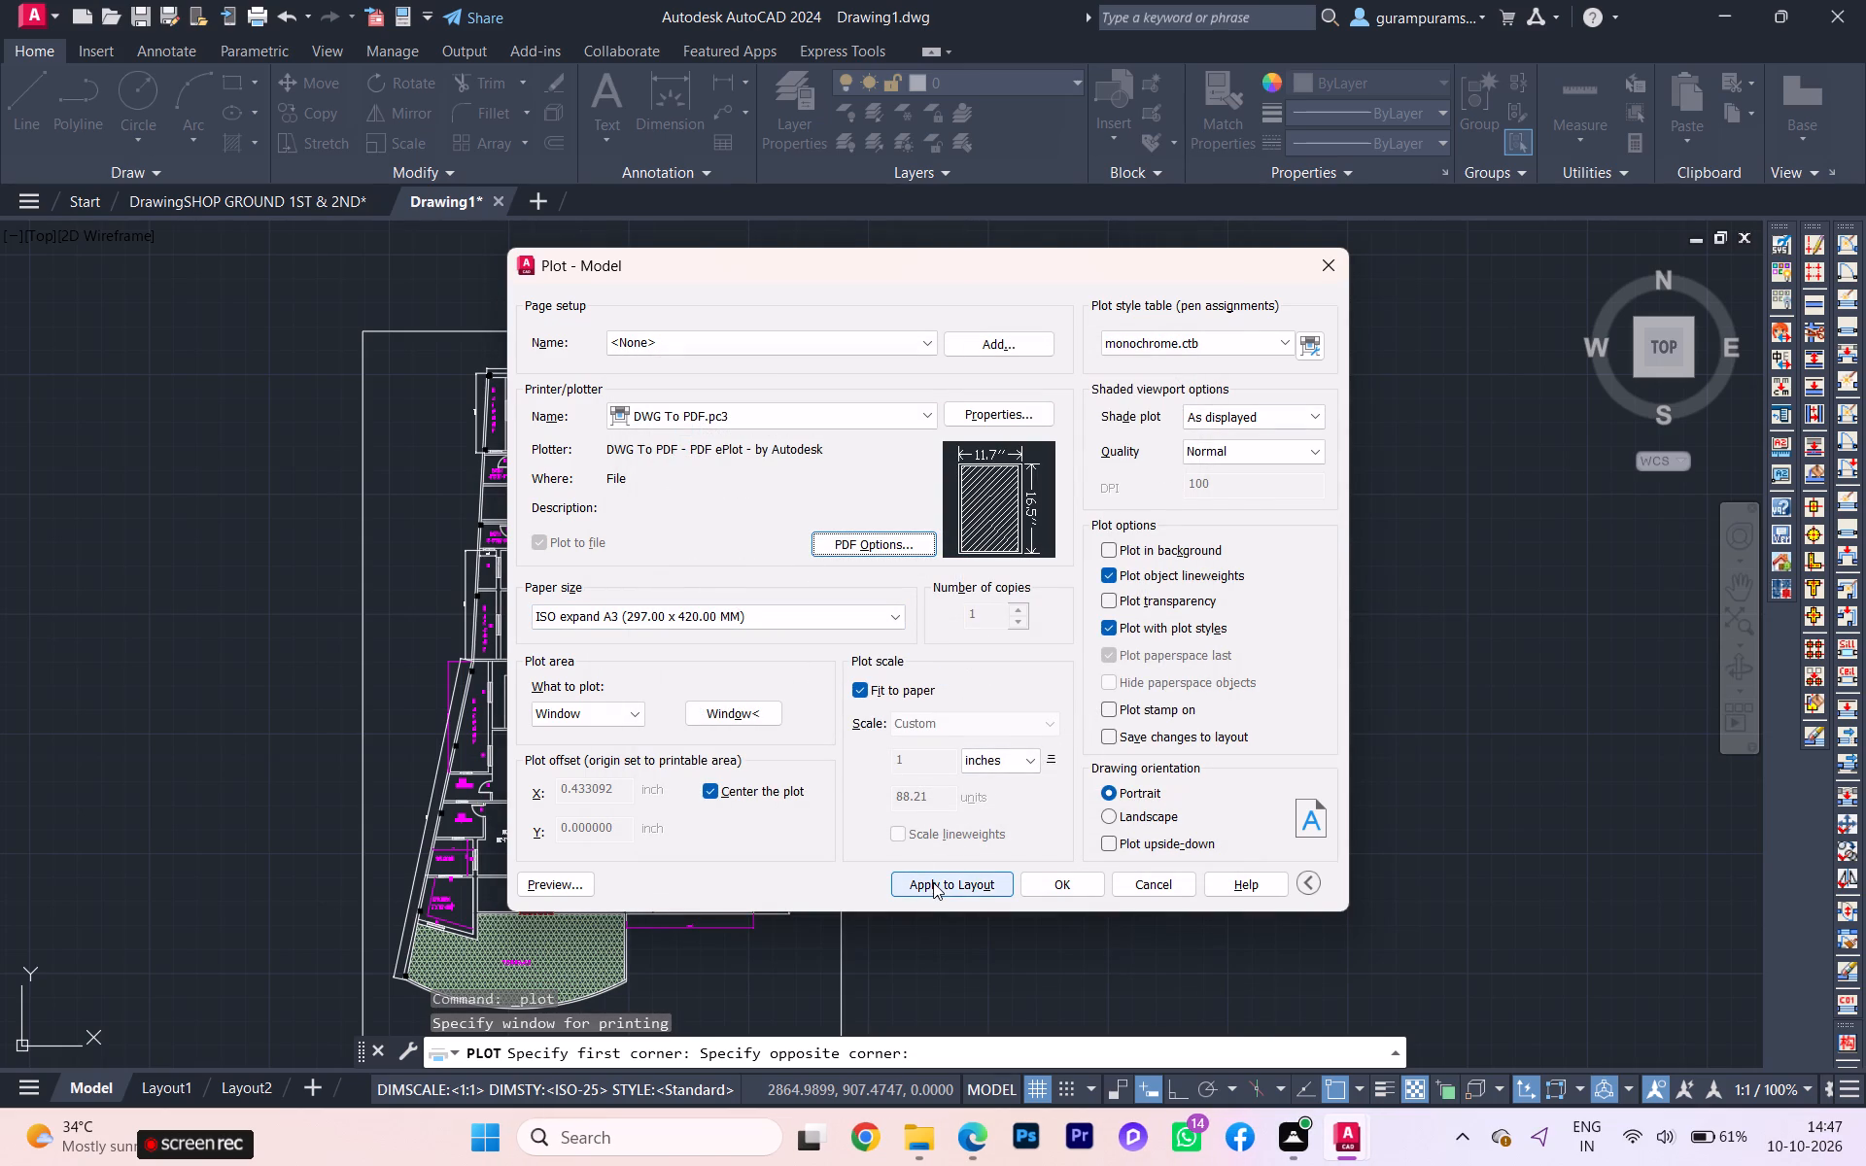
Proceed with the plot and choose the internship files folder on drive D: as the PDF's destination.
left_click(1072, 885)
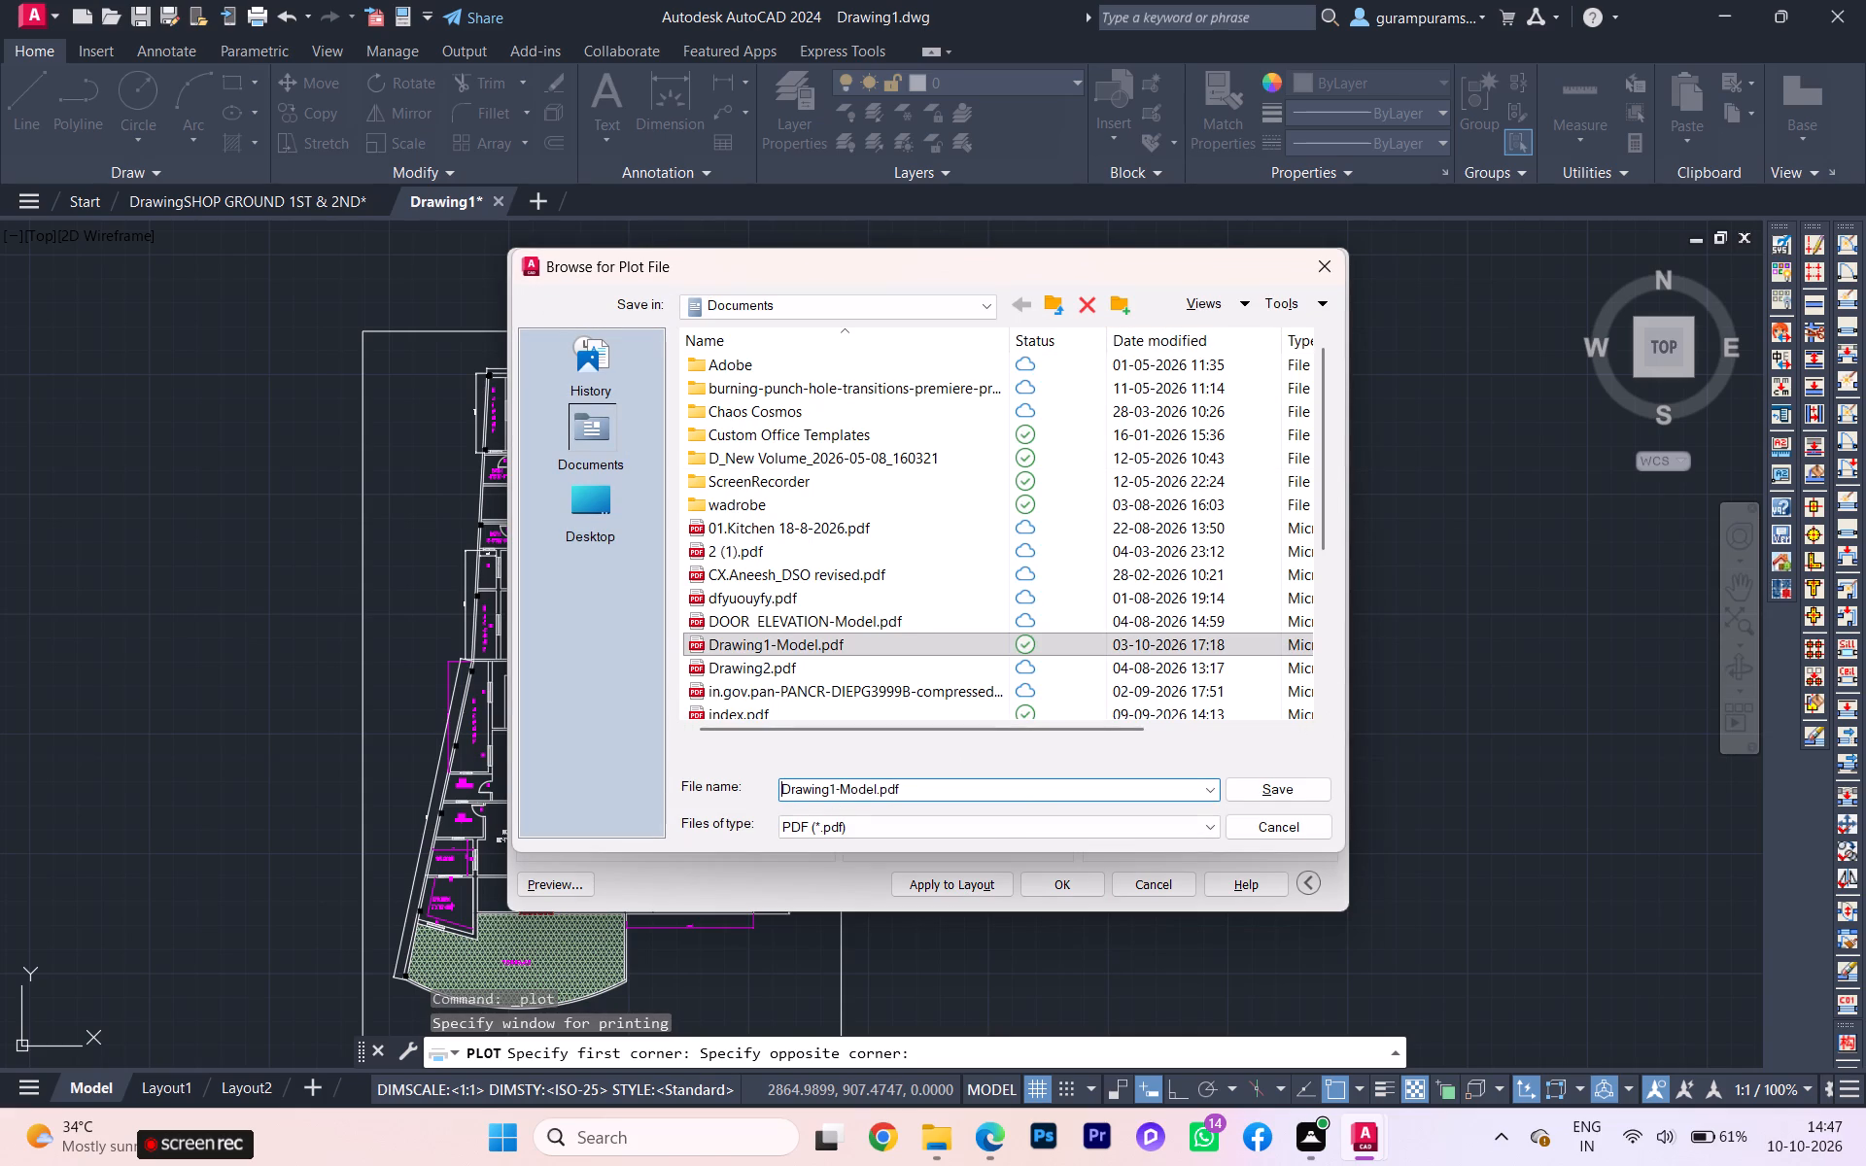
left_click(818, 306)
left_click(808, 458)
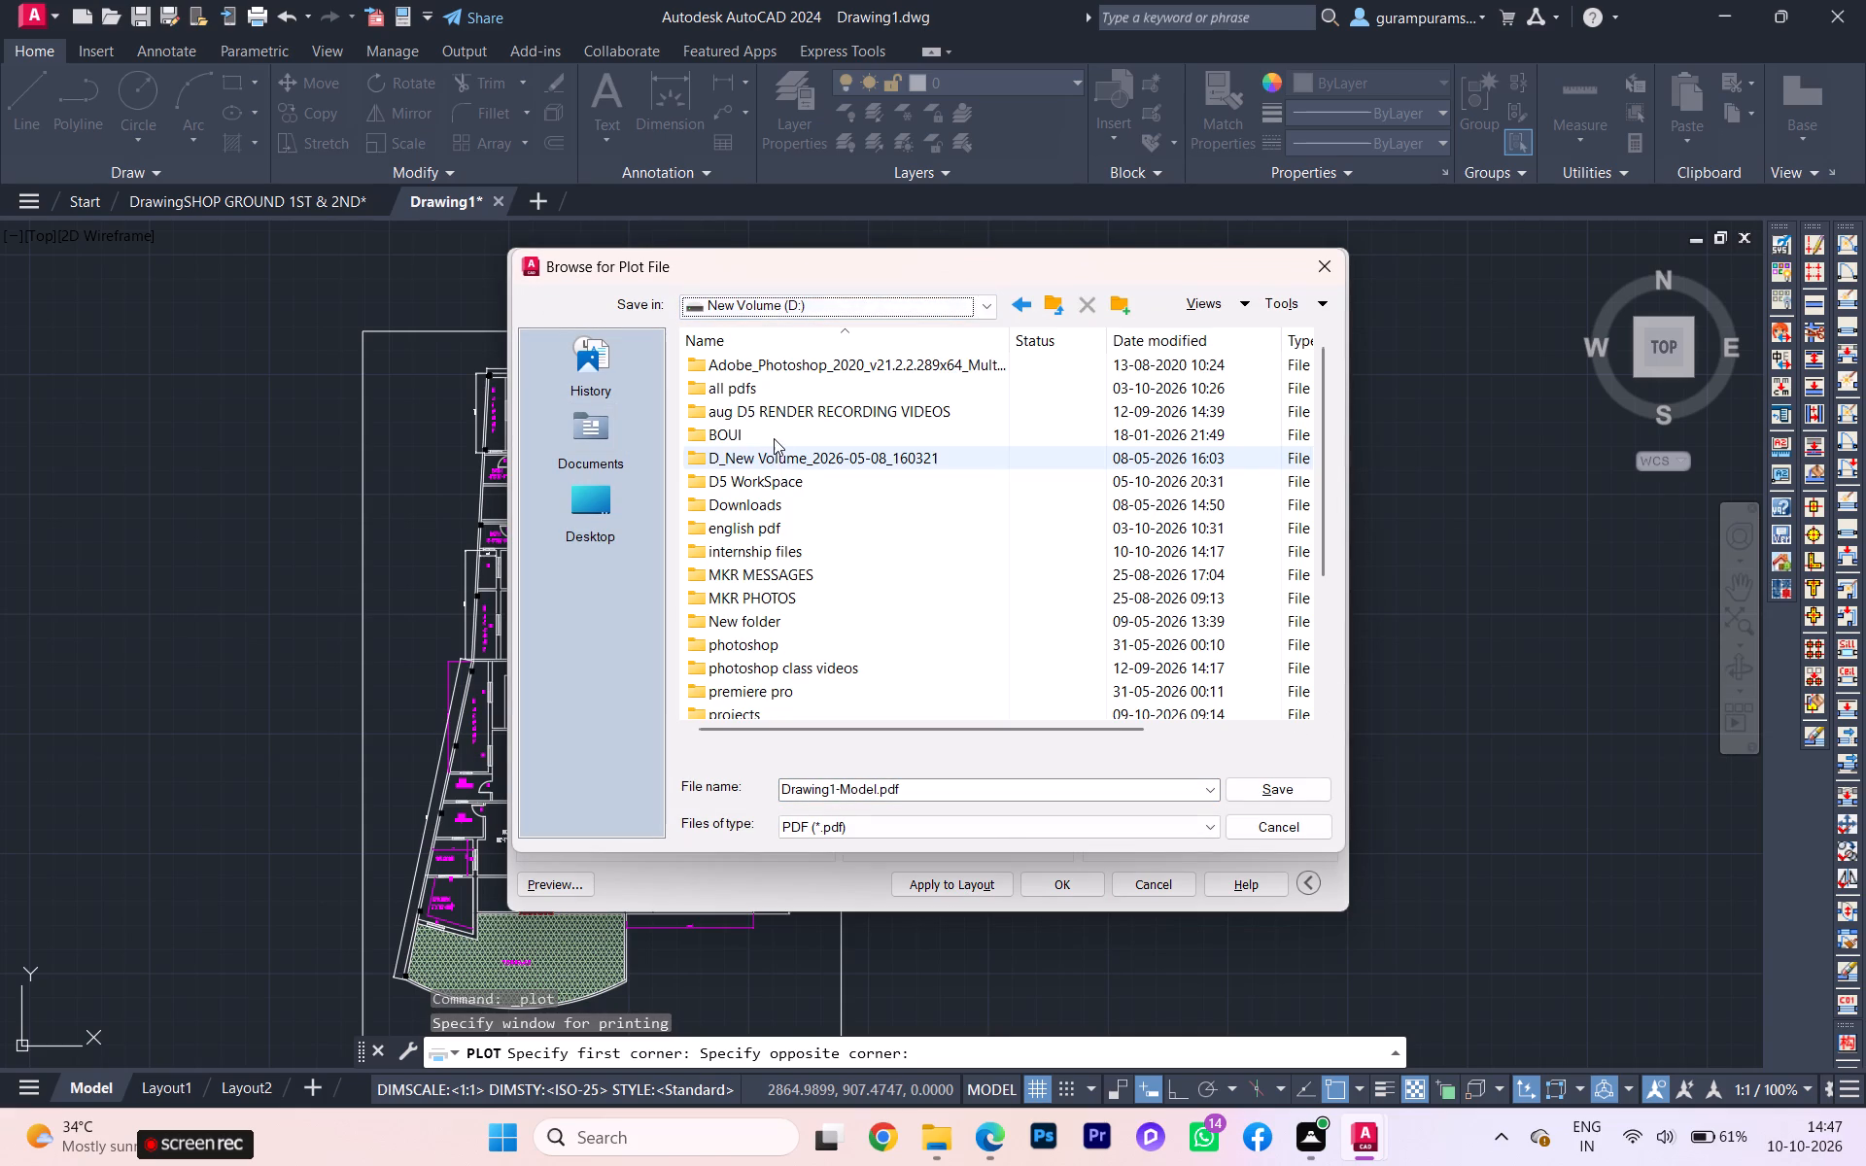
double_click(759, 548)
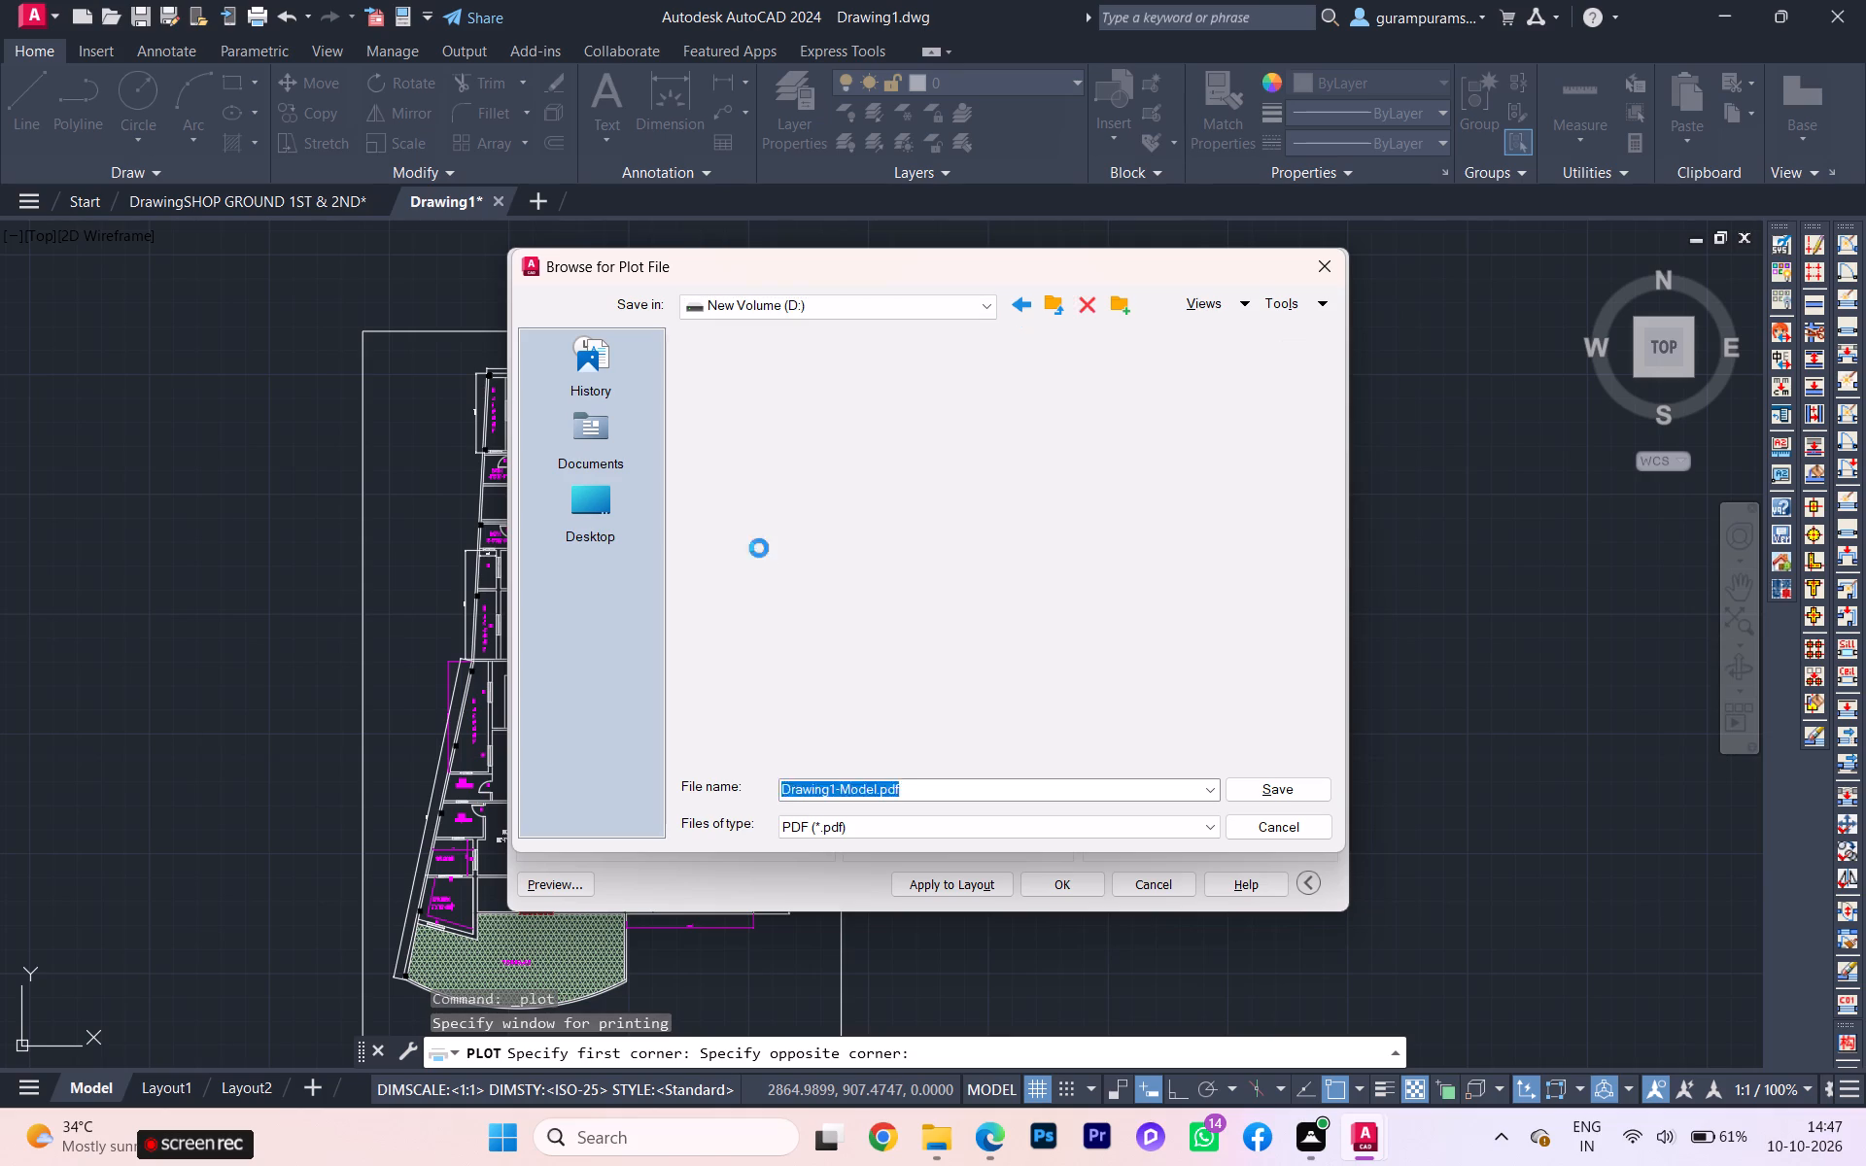
Name the plot file 1st and 2nd floor shop.pdf and save it.
left_click(874, 789)
left_click(874, 789)
left_click(877, 787)
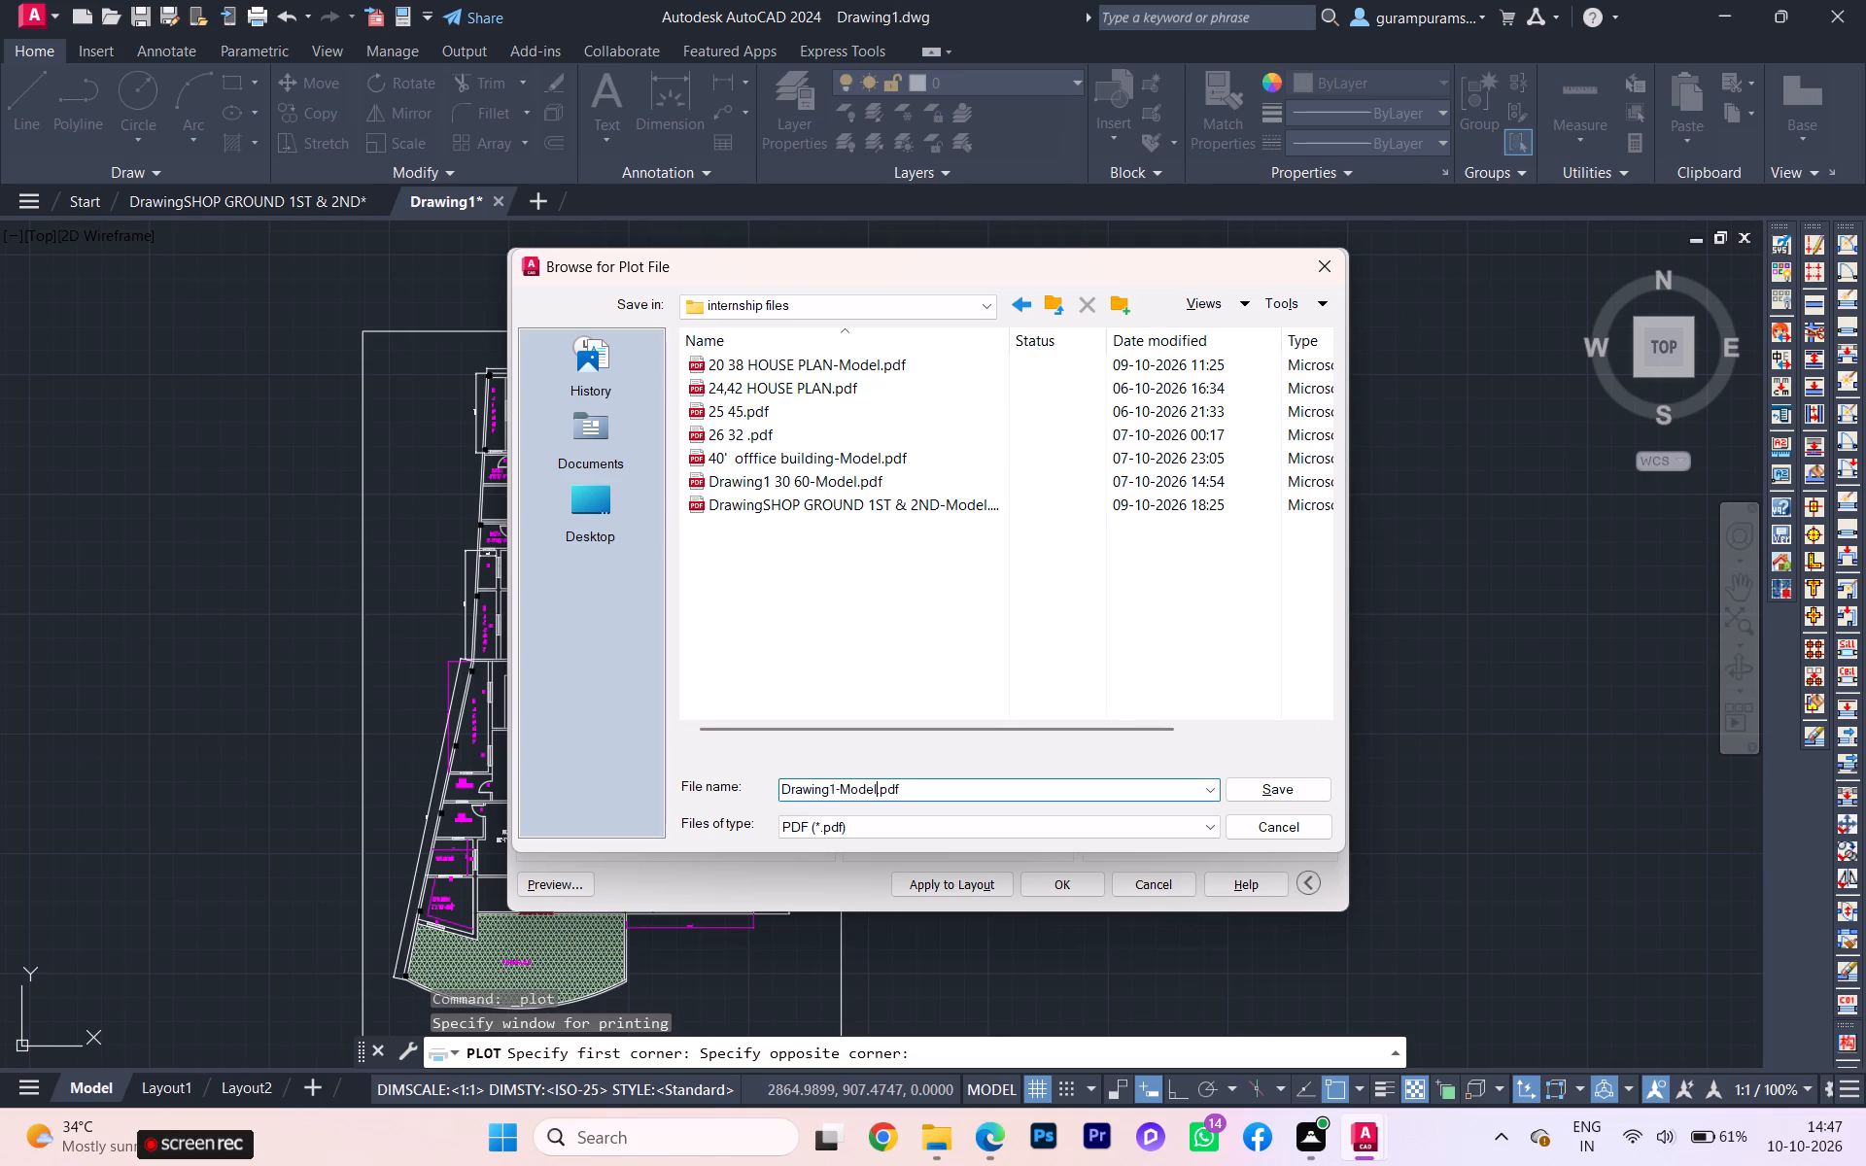
key("BackSpace")
key("BackSpace")
key("BackSpace")
key("BackSpace")
key("BackSpace")
key("BackSpace")
key("BackSpace")
key("BackSpace")
key("BackSpace")
key("BackSpace")
key("BackSpace")
key("BackSpace")
key("BackSpace")
key("BackSpace")
key("BackSpace")
key("BackSpace")
key("BackSpace")
key("BackSpace")
type("1st and 2nd floor")
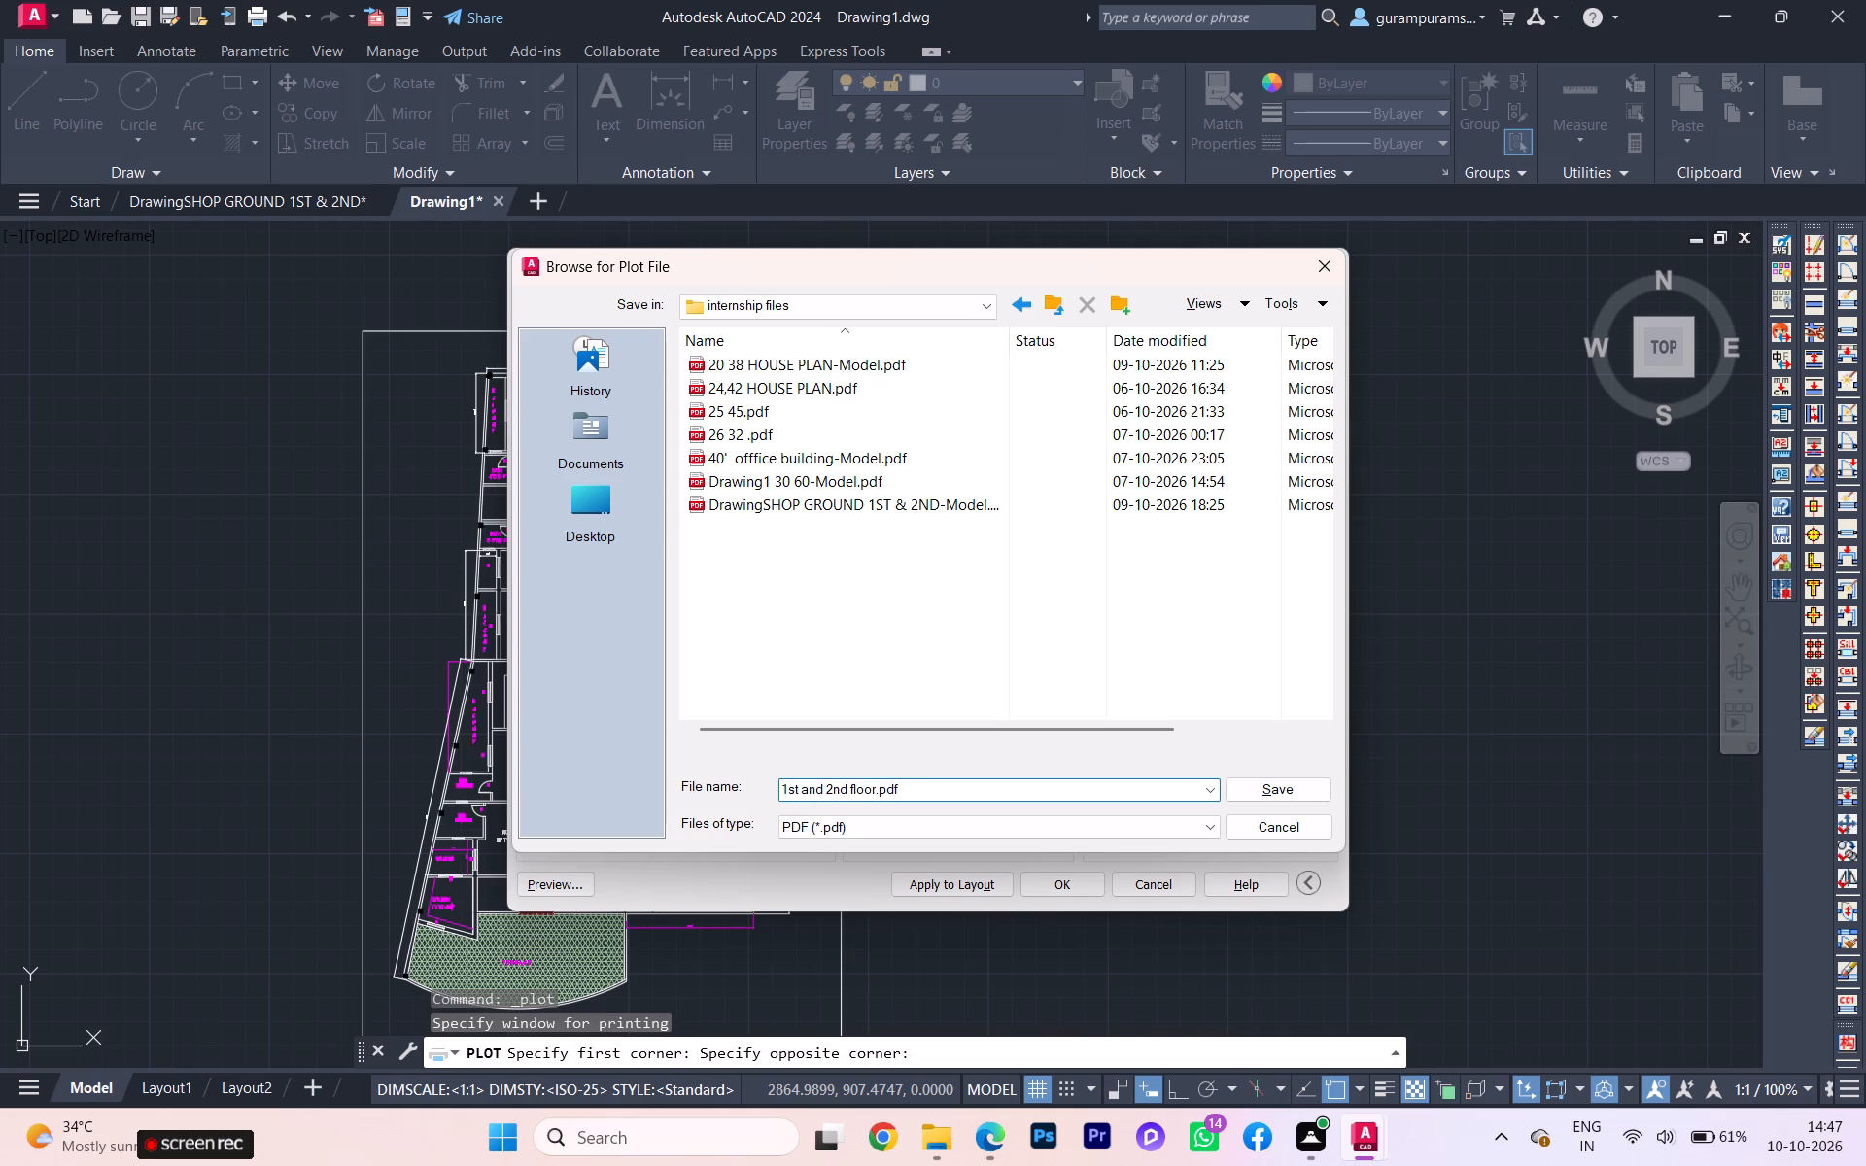
key("space")
type("shop")
left_click(1313, 788)
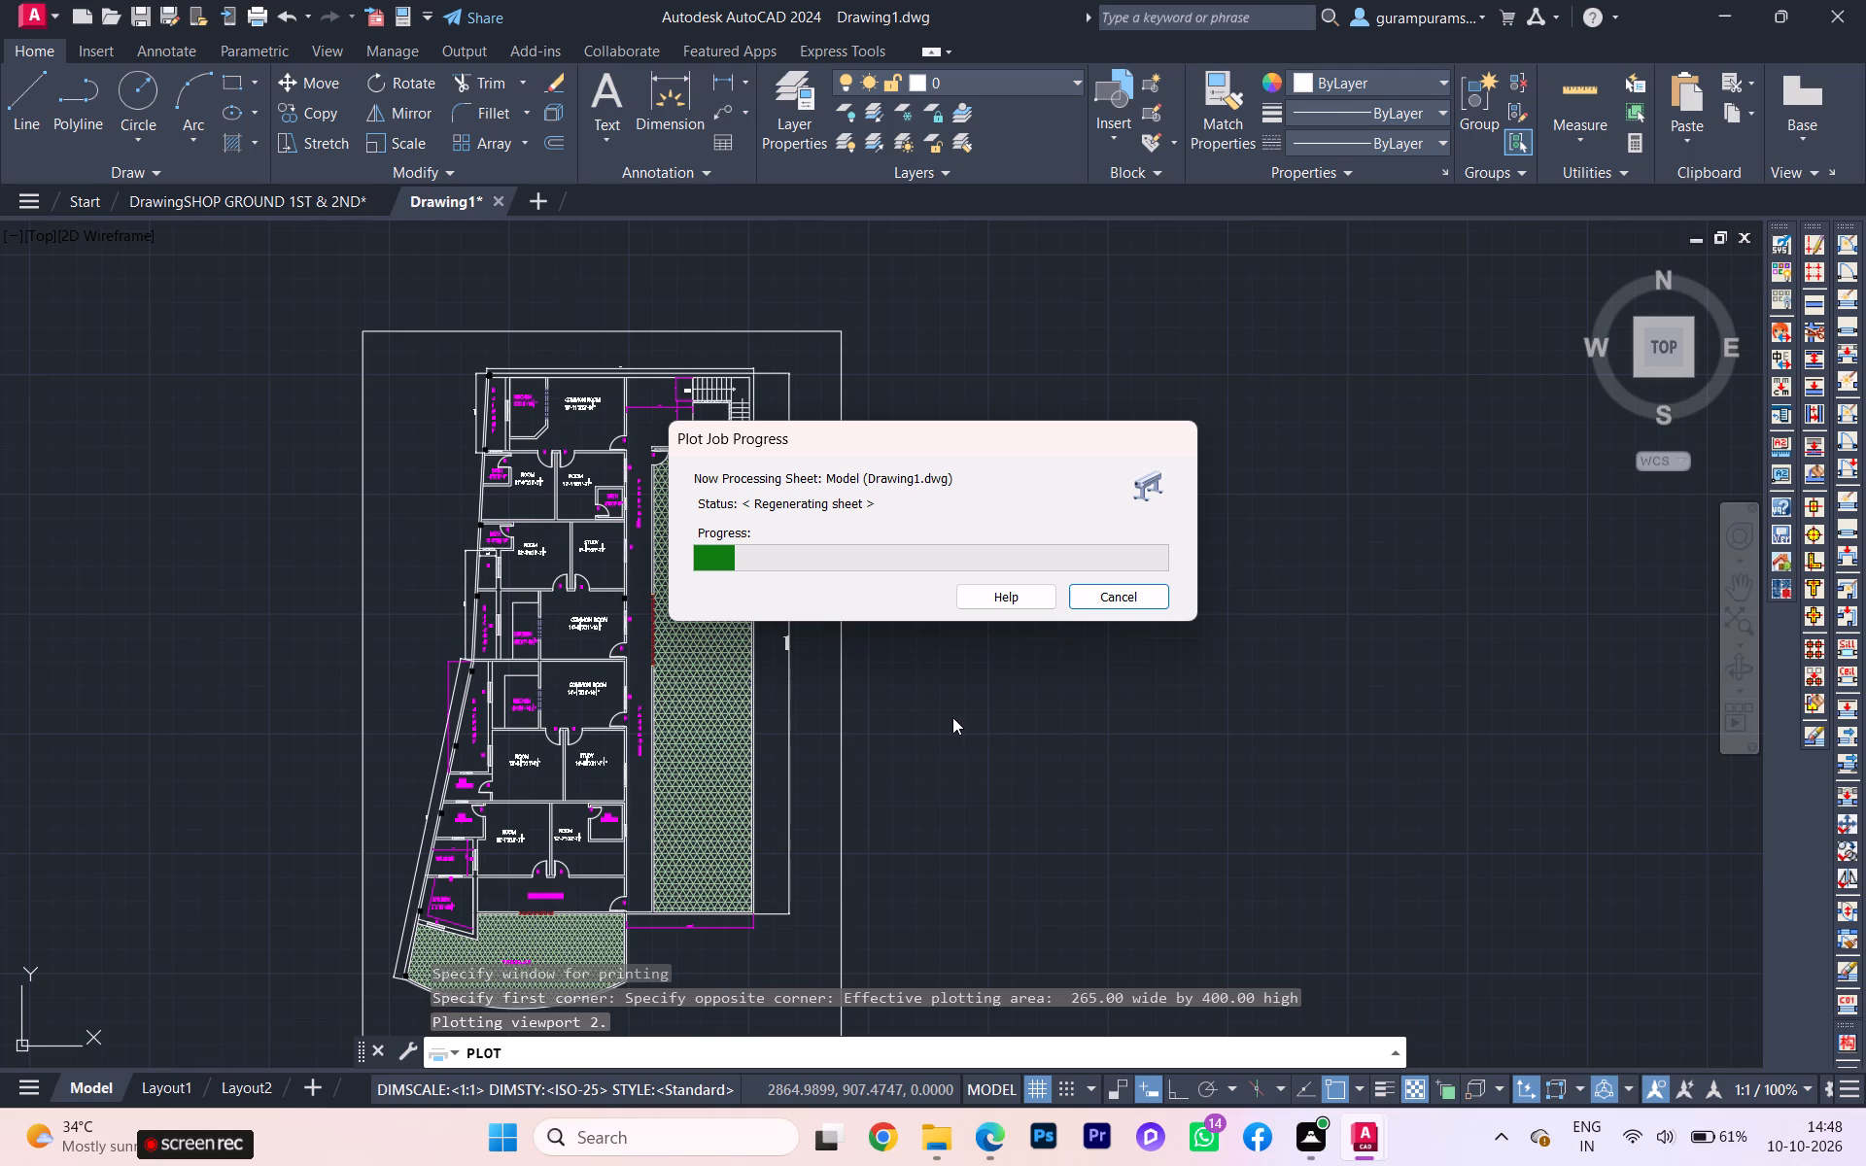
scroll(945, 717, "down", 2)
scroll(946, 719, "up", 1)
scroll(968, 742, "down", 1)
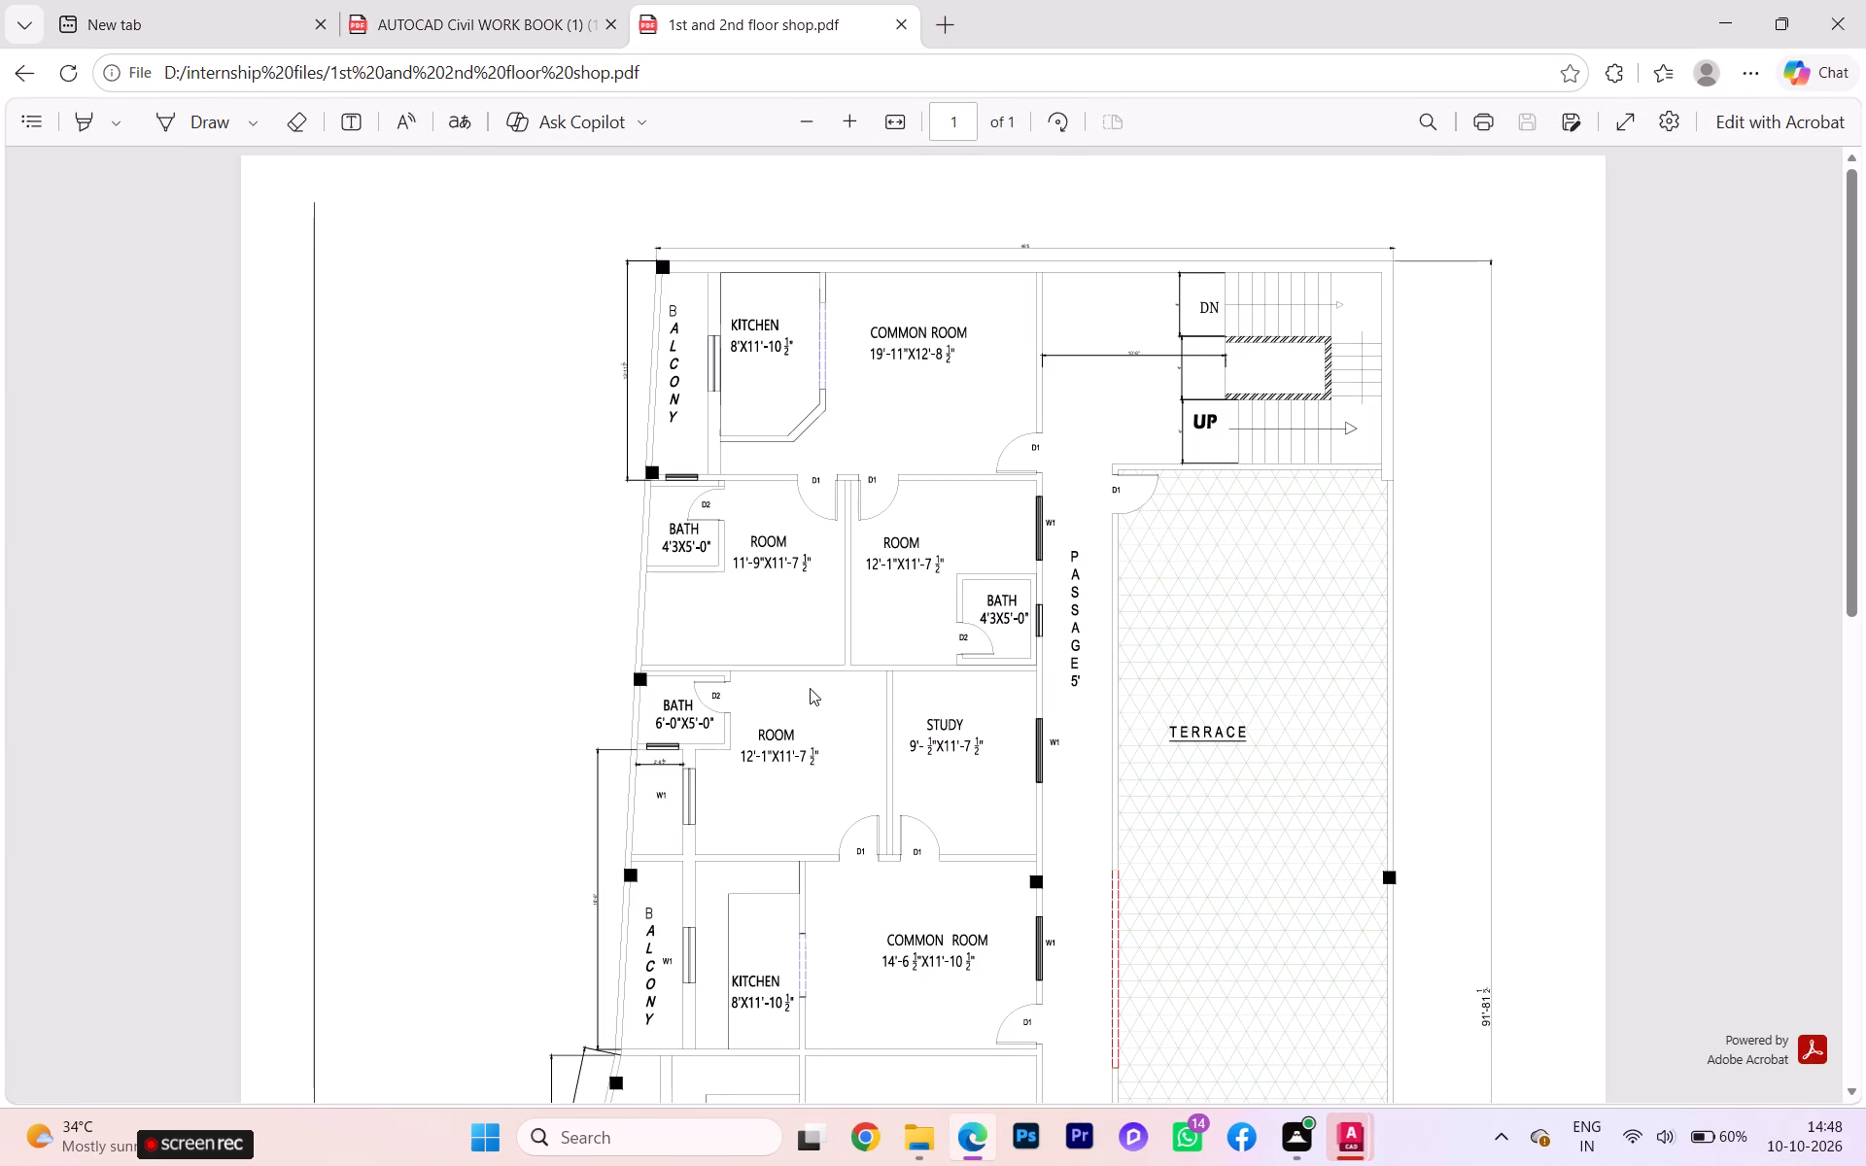
Examine the plotted PDF from the stairs and upper rooms to the lower terrace, checking its frame, labels and dimensions.
scroll(1060, 319, "up", 3)
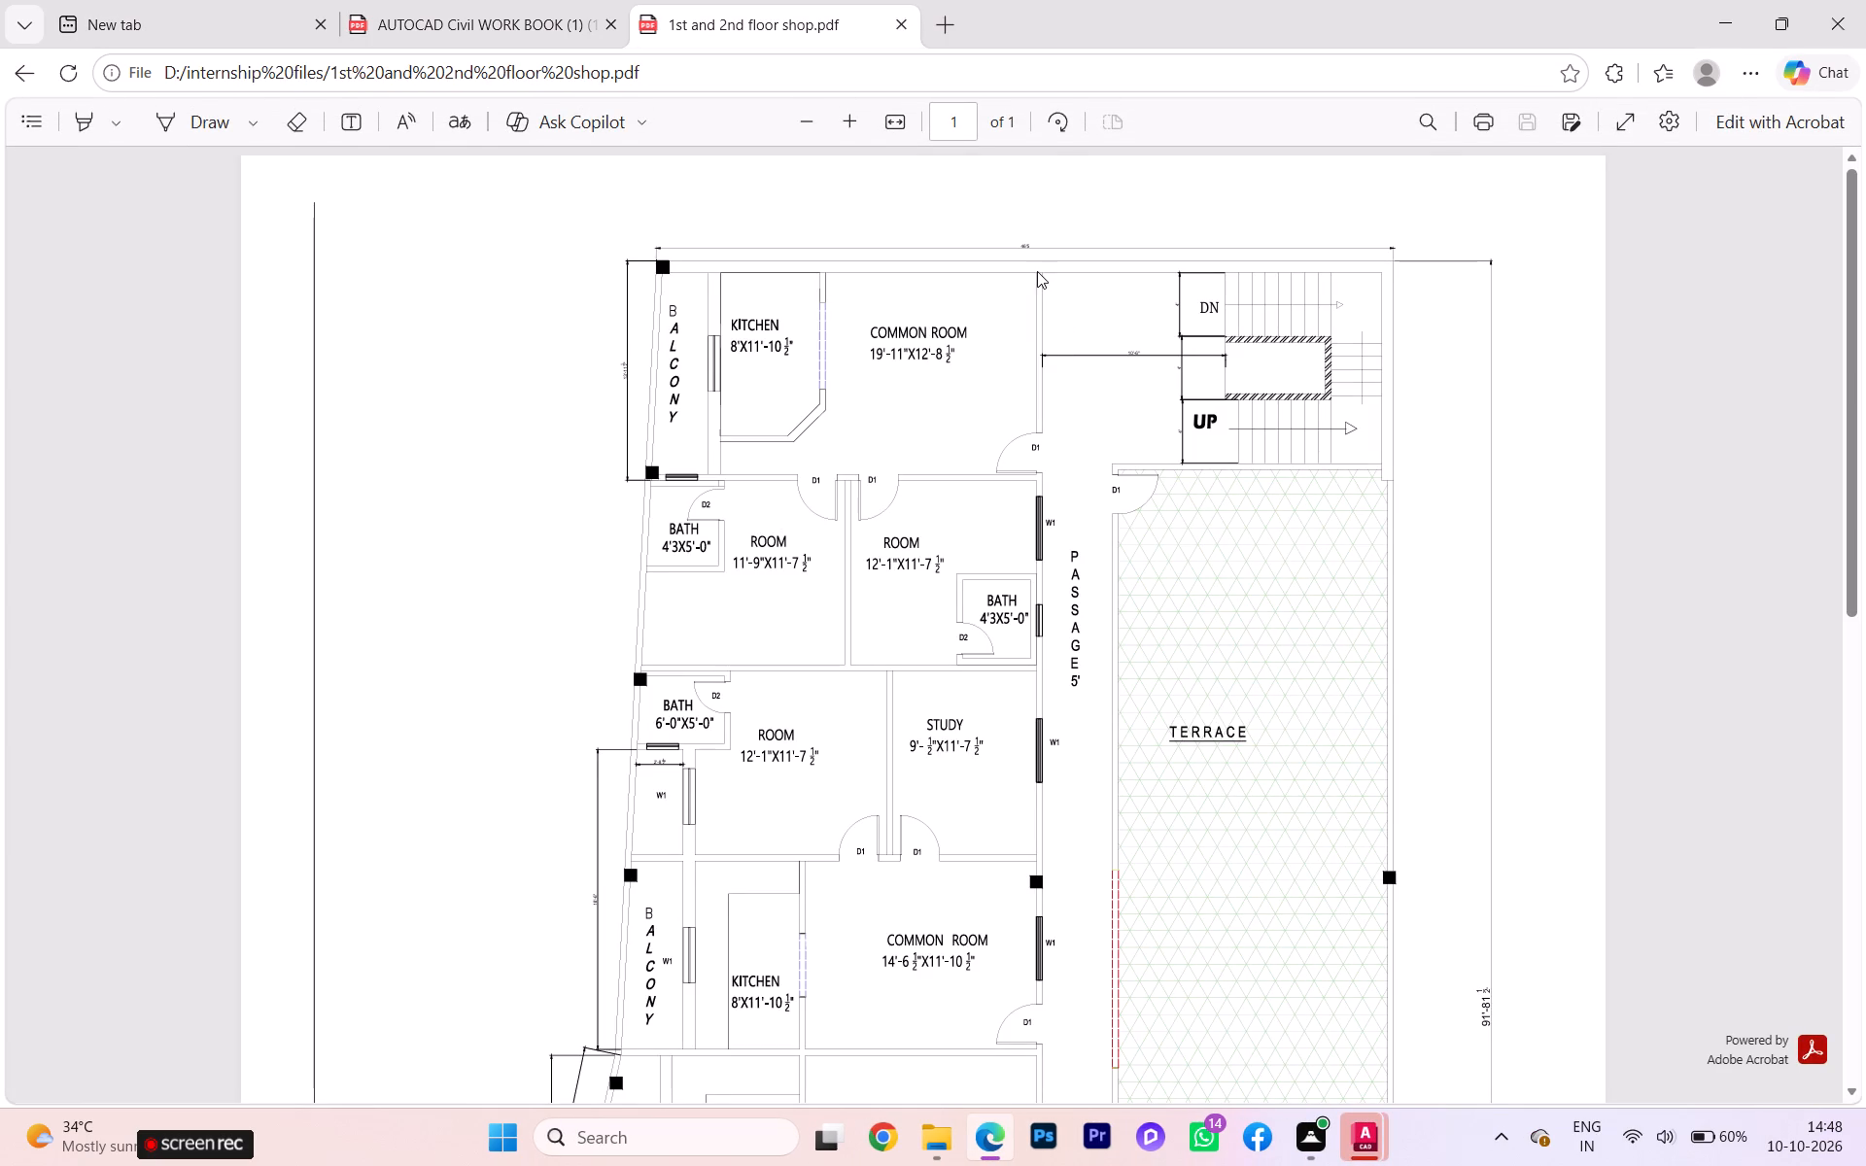
scroll(1037, 271, "up", 3)
scroll(1037, 271, "down", 2)
scroll(1037, 271, "up", 1)
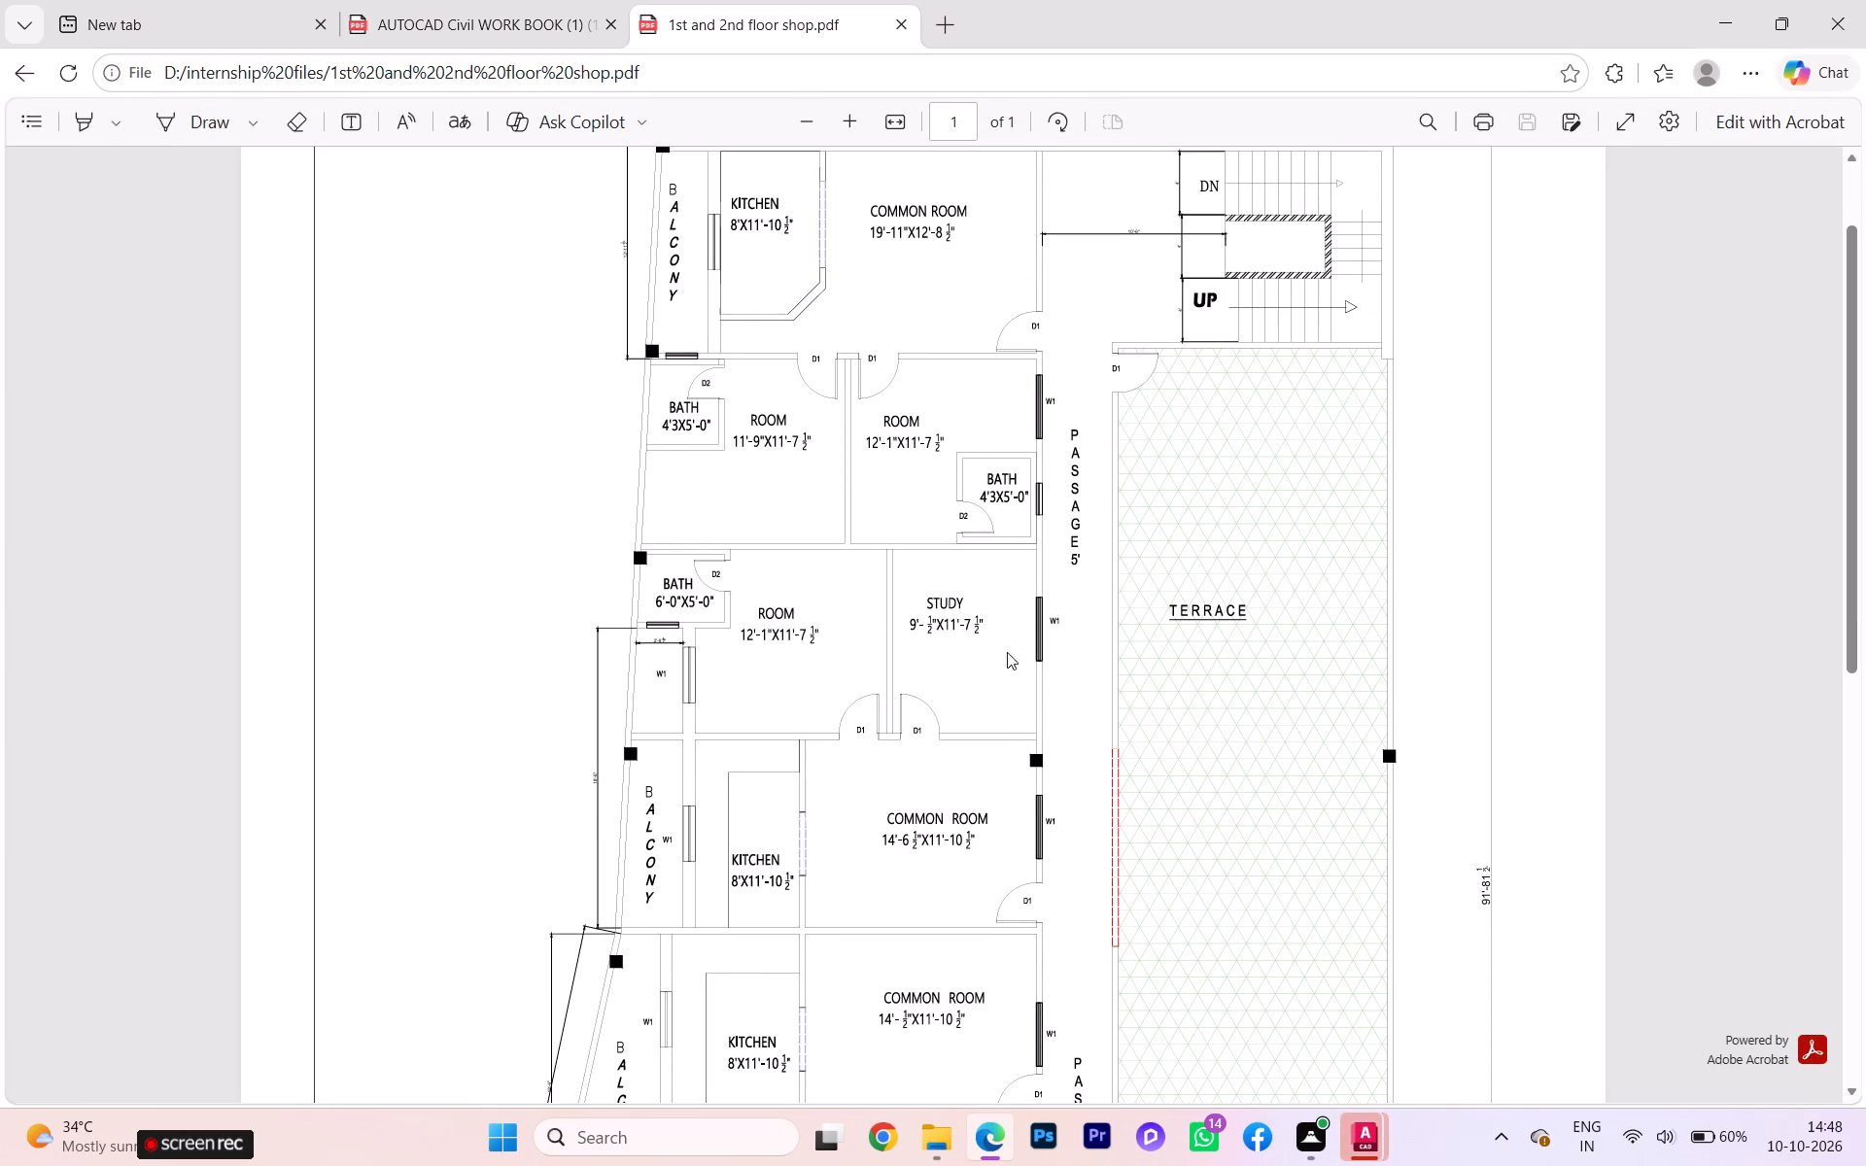
scroll(999, 648, "down", 9)
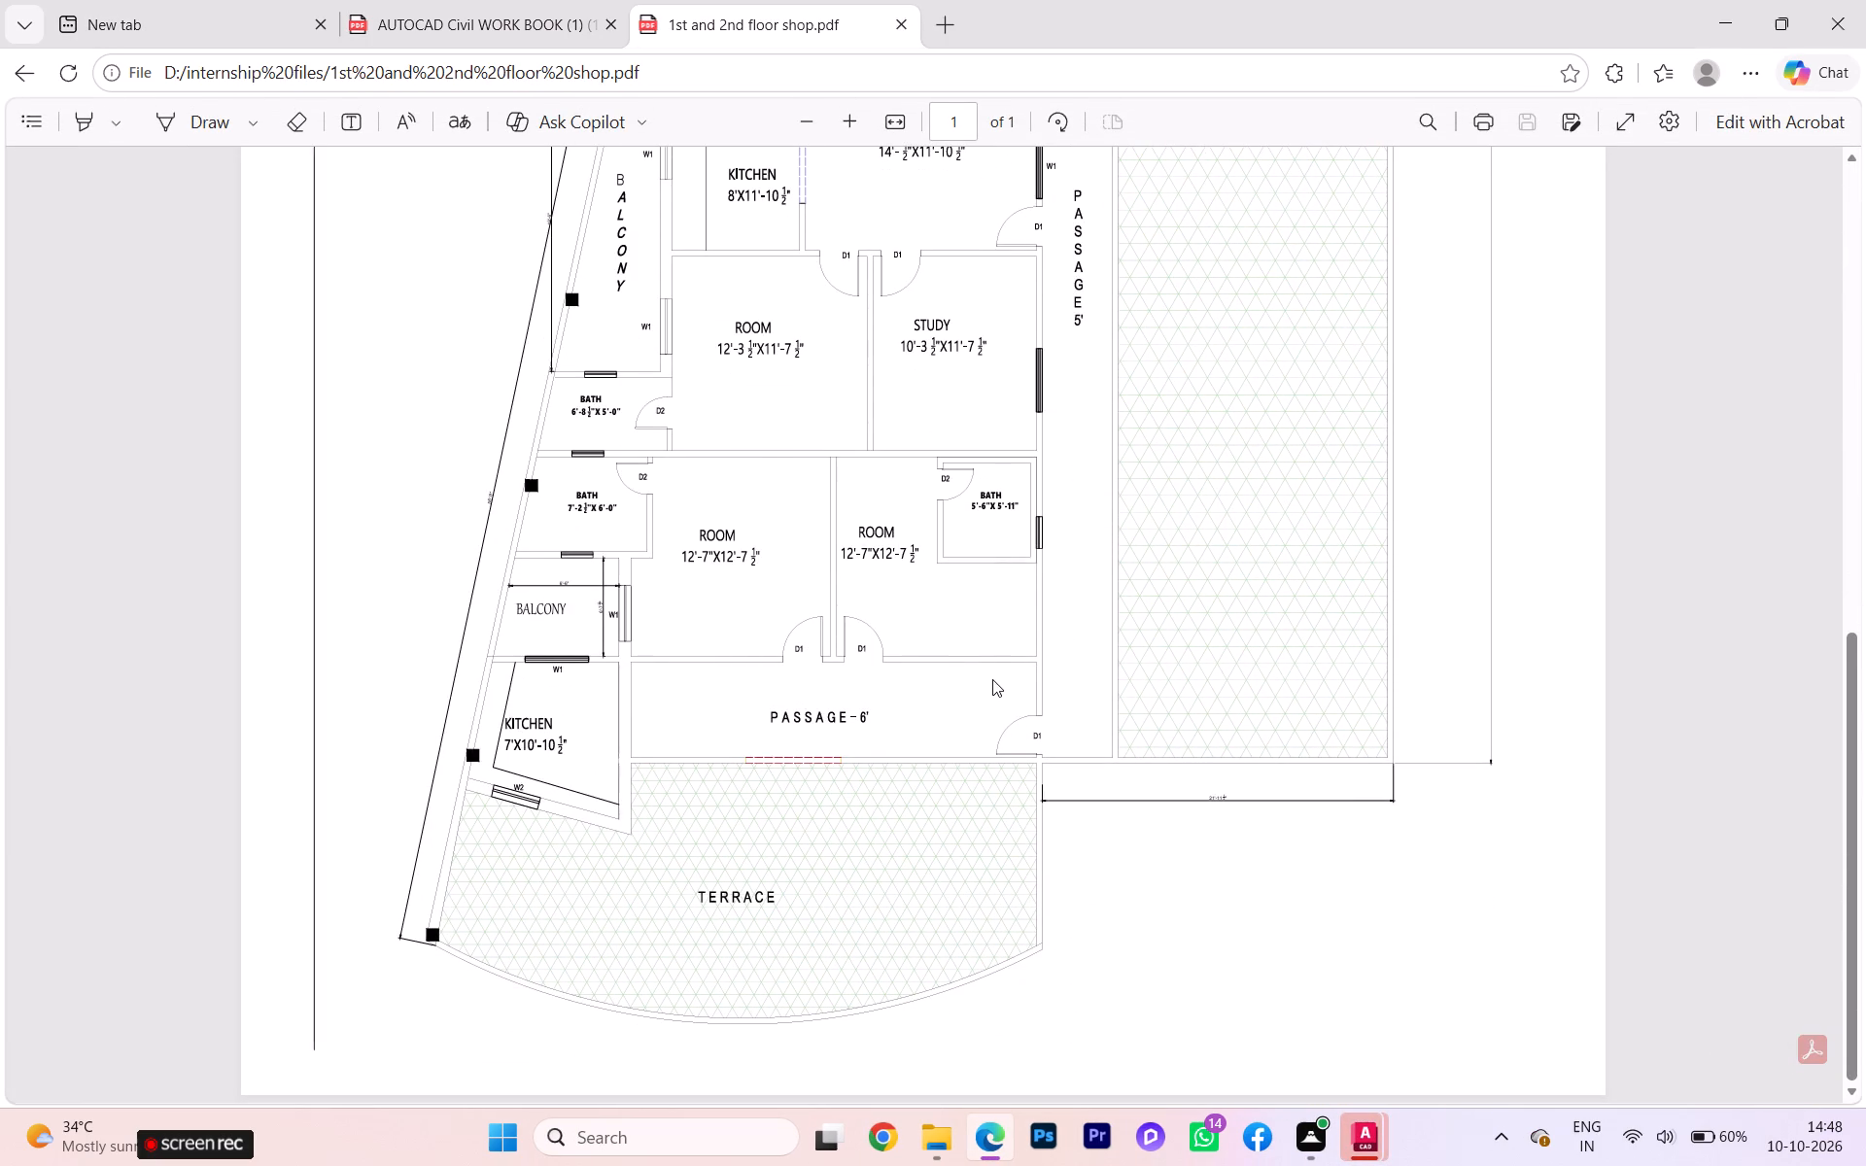
scroll(974, 648, "up", 11)
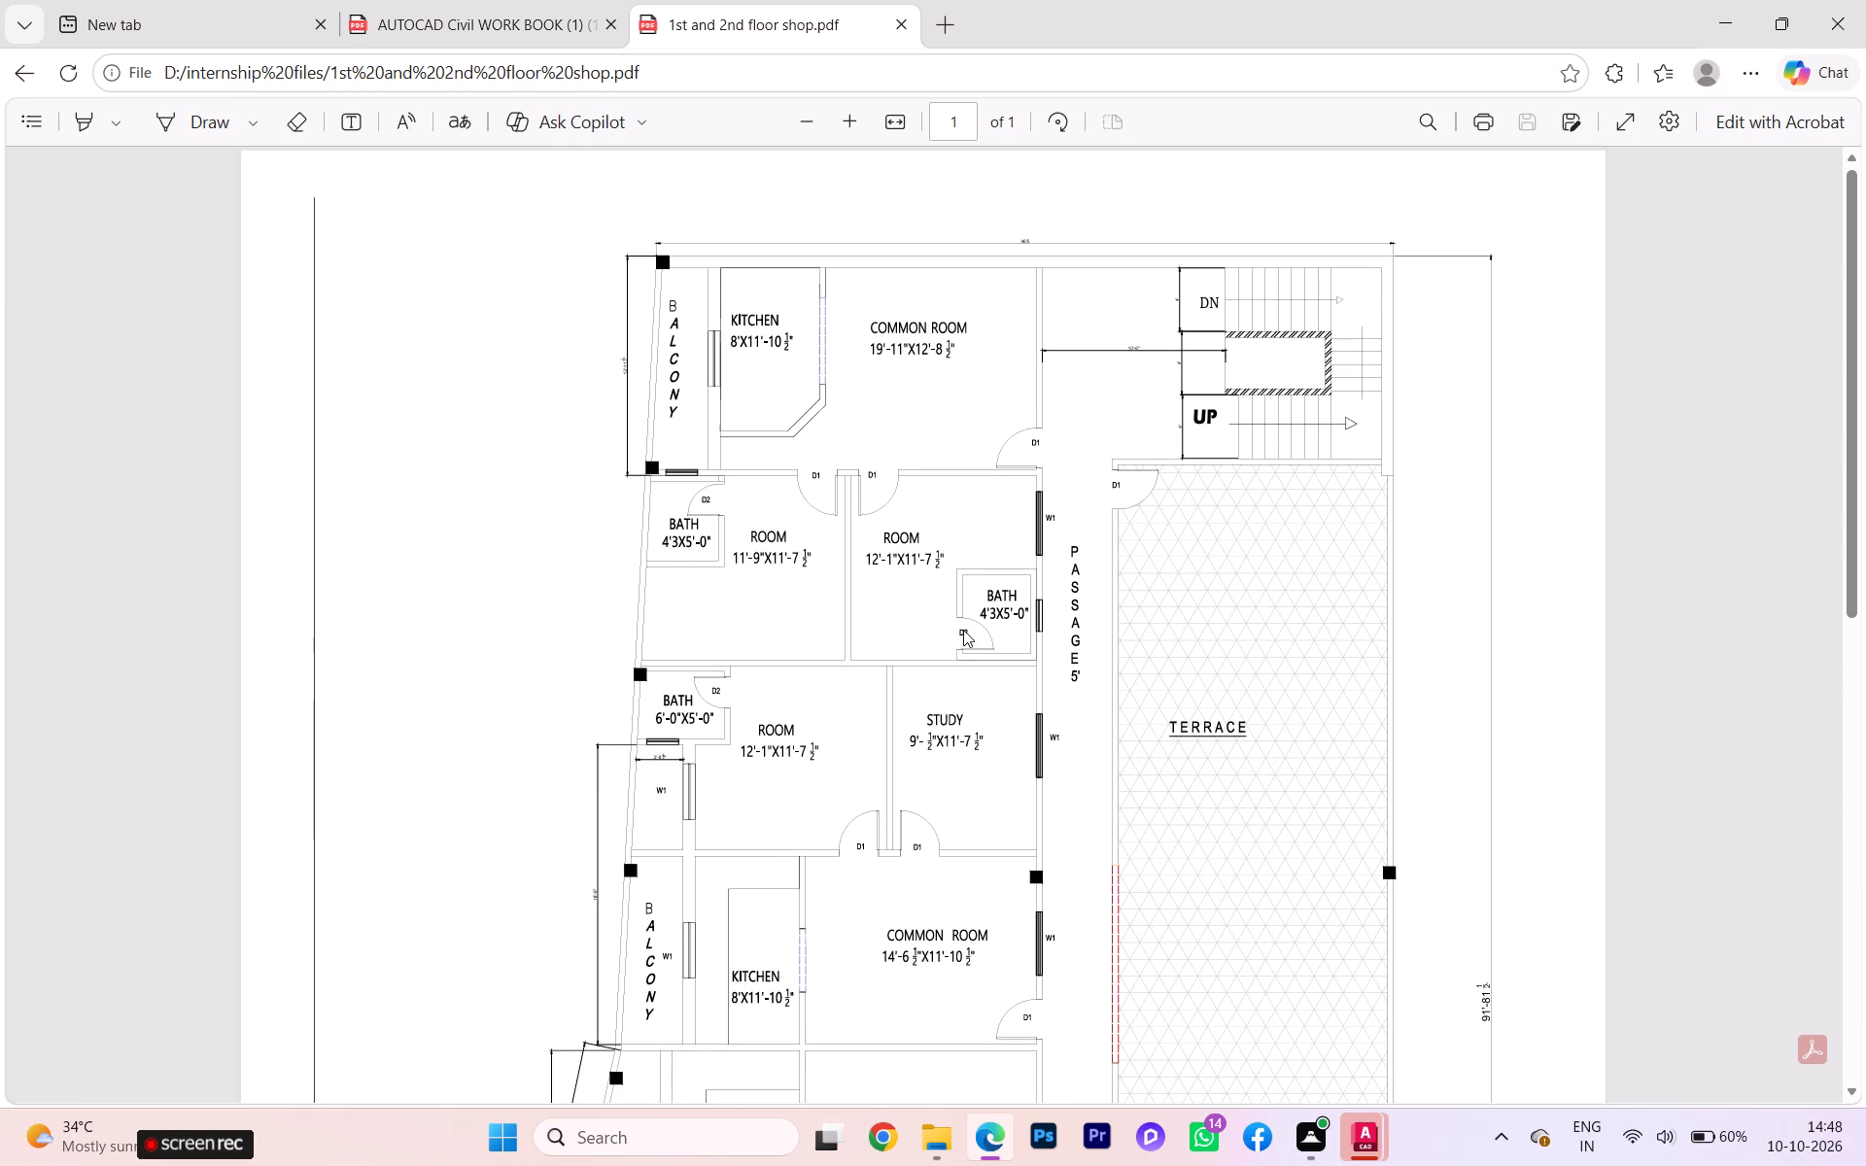
scroll(963, 630, "up", 1)
scroll(838, 635, "up", 2)
scroll(590, 647, "up", 3)
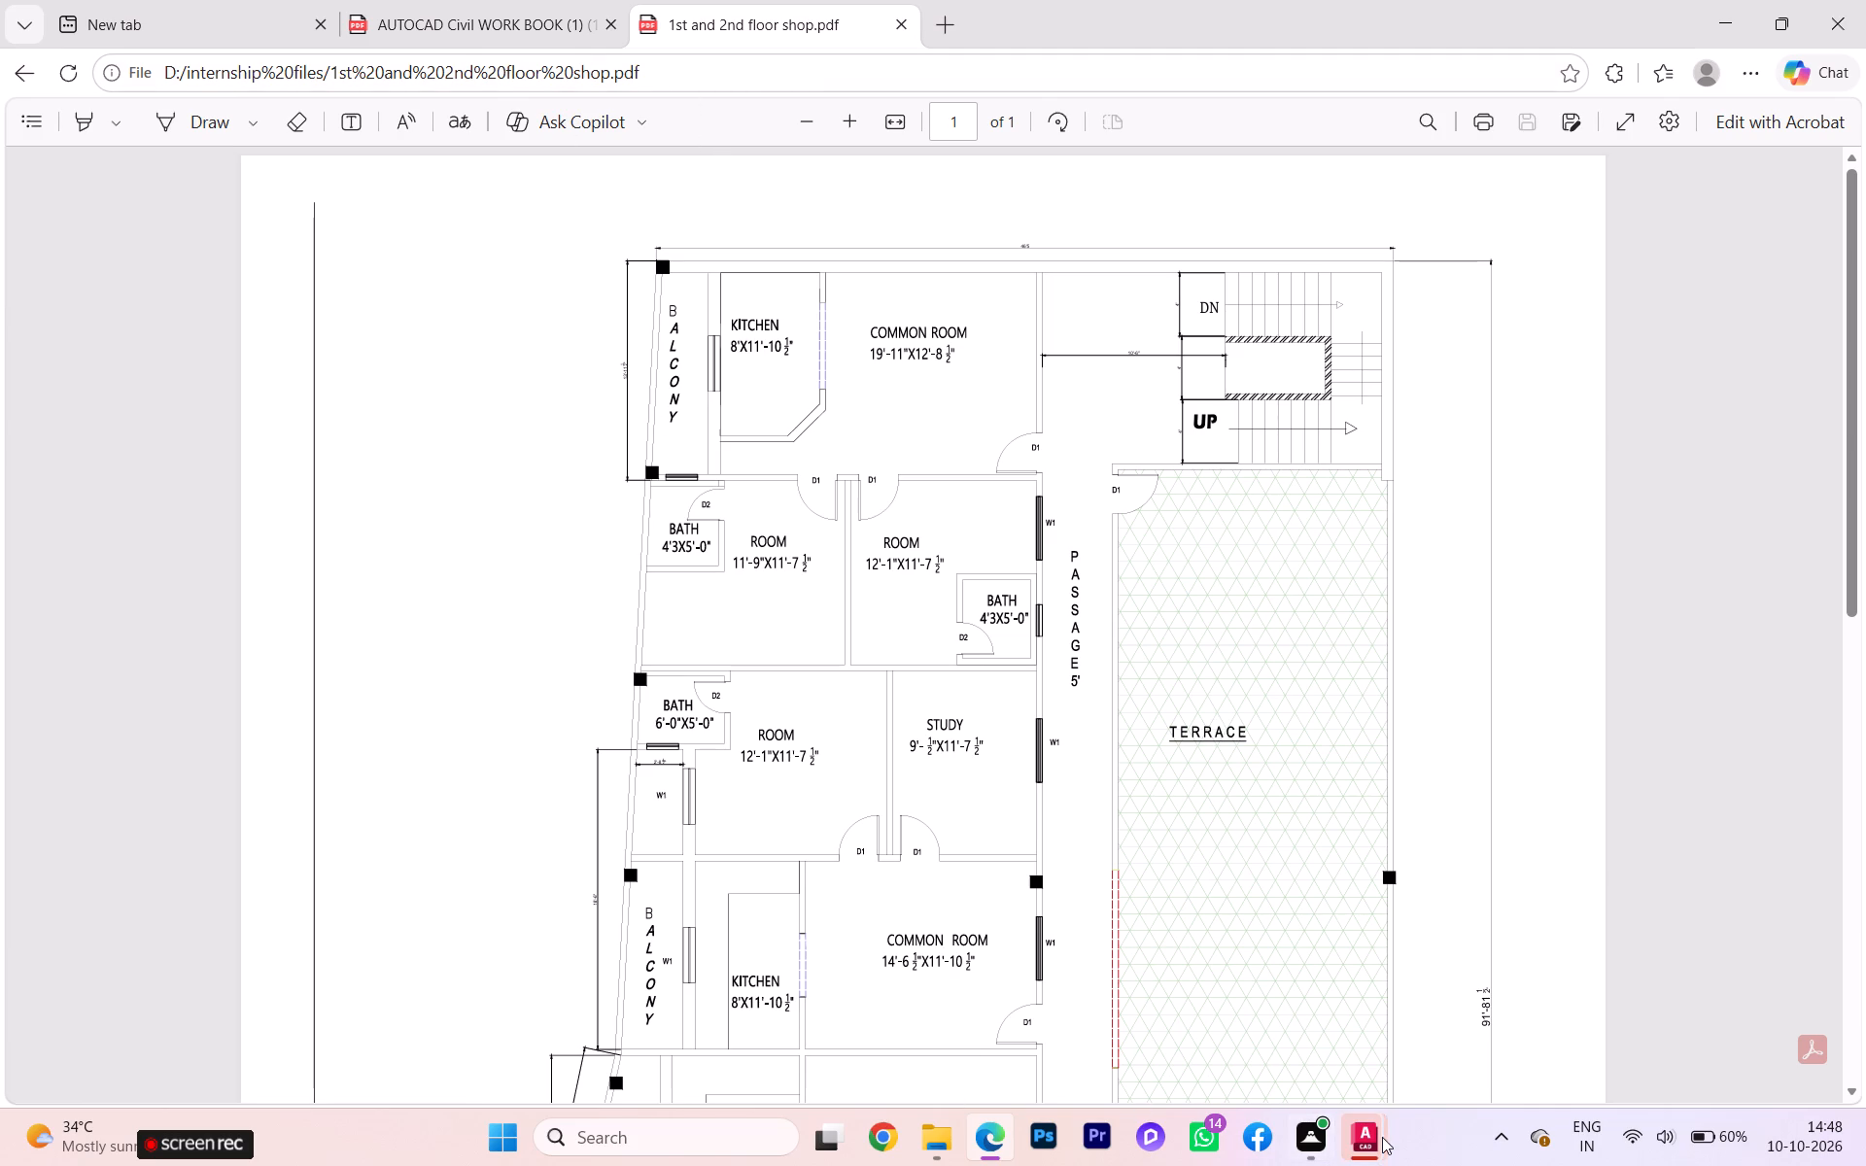
Switch back to Drawing1 in AutoCAD.
left_click(1396, 1029)
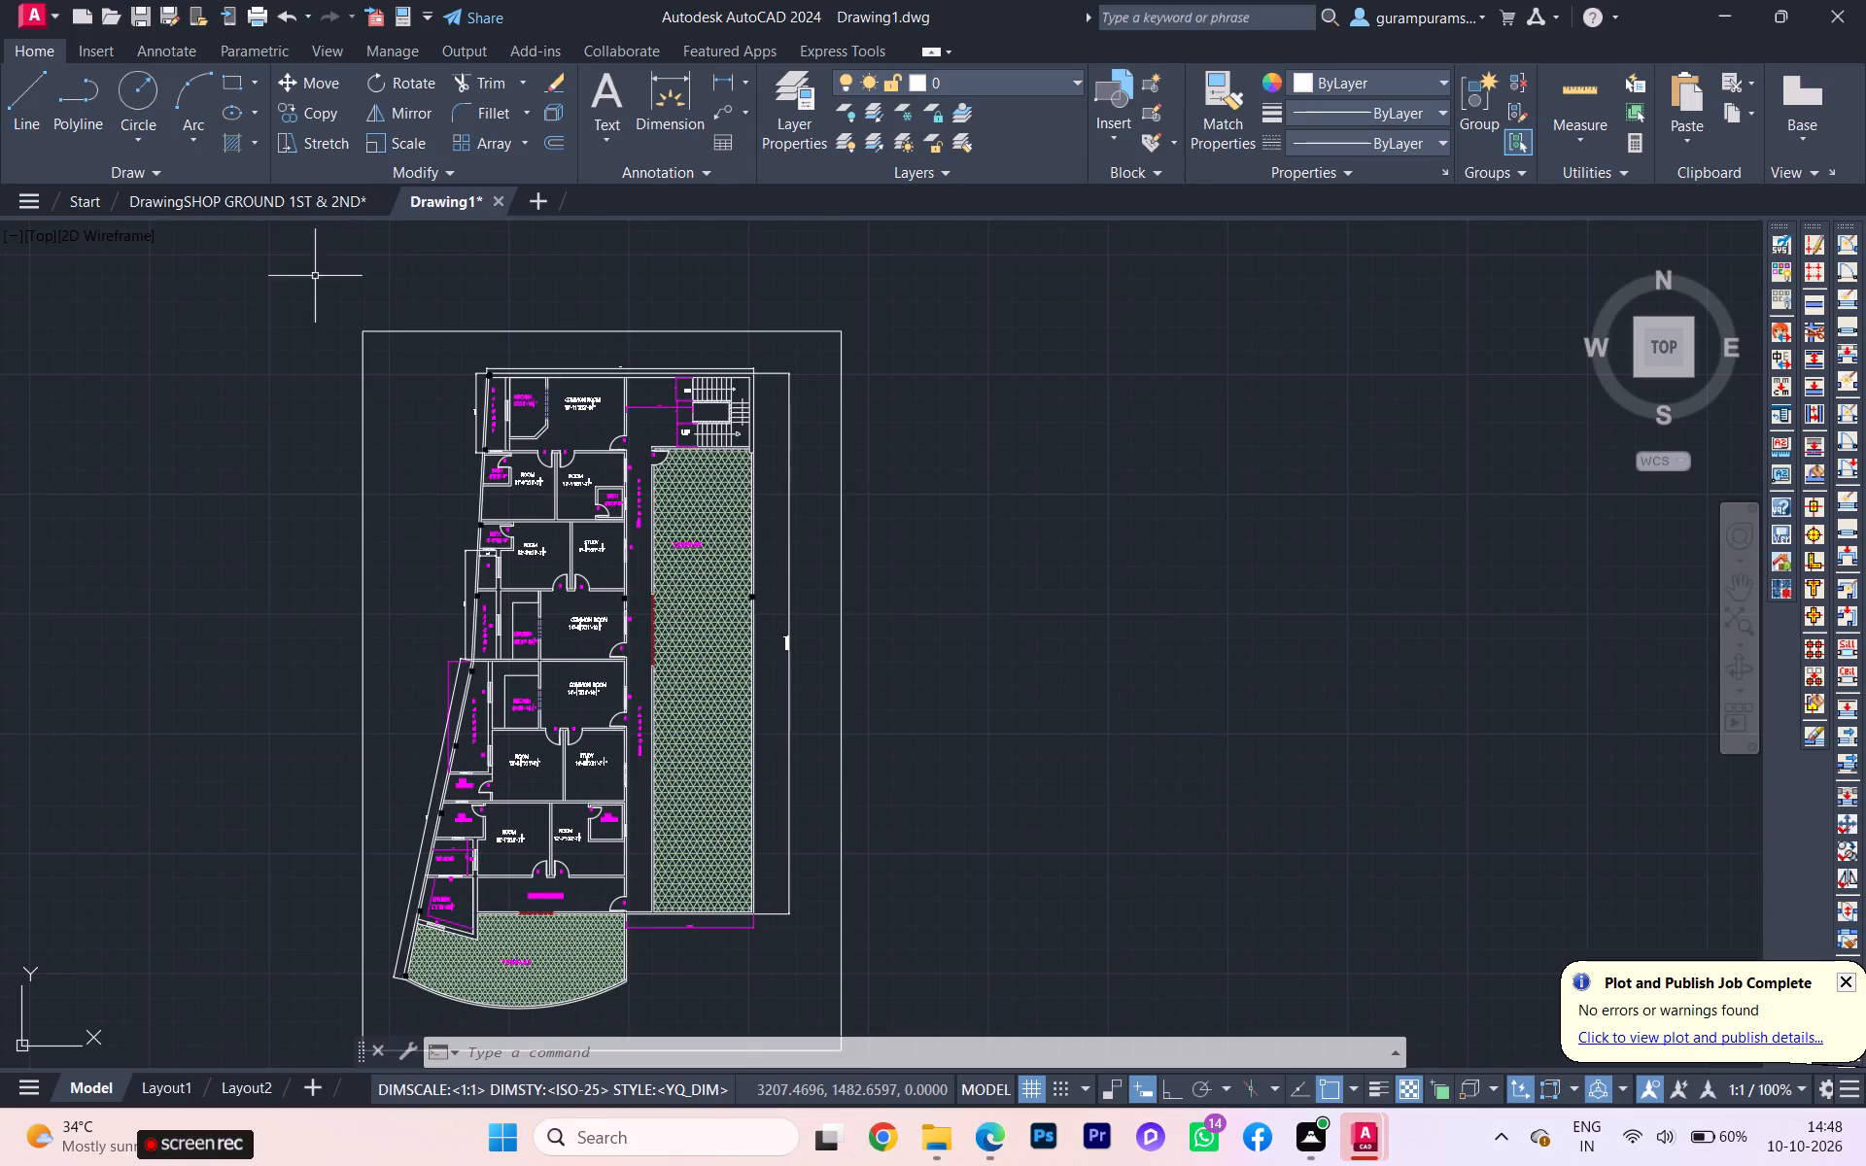
Set up a new plot with DWG To PDF.pc3 on ISO expand A3 (297.00 x 420.00 MM) paper, centred, with scale units in inches.
key("ctrl+p")
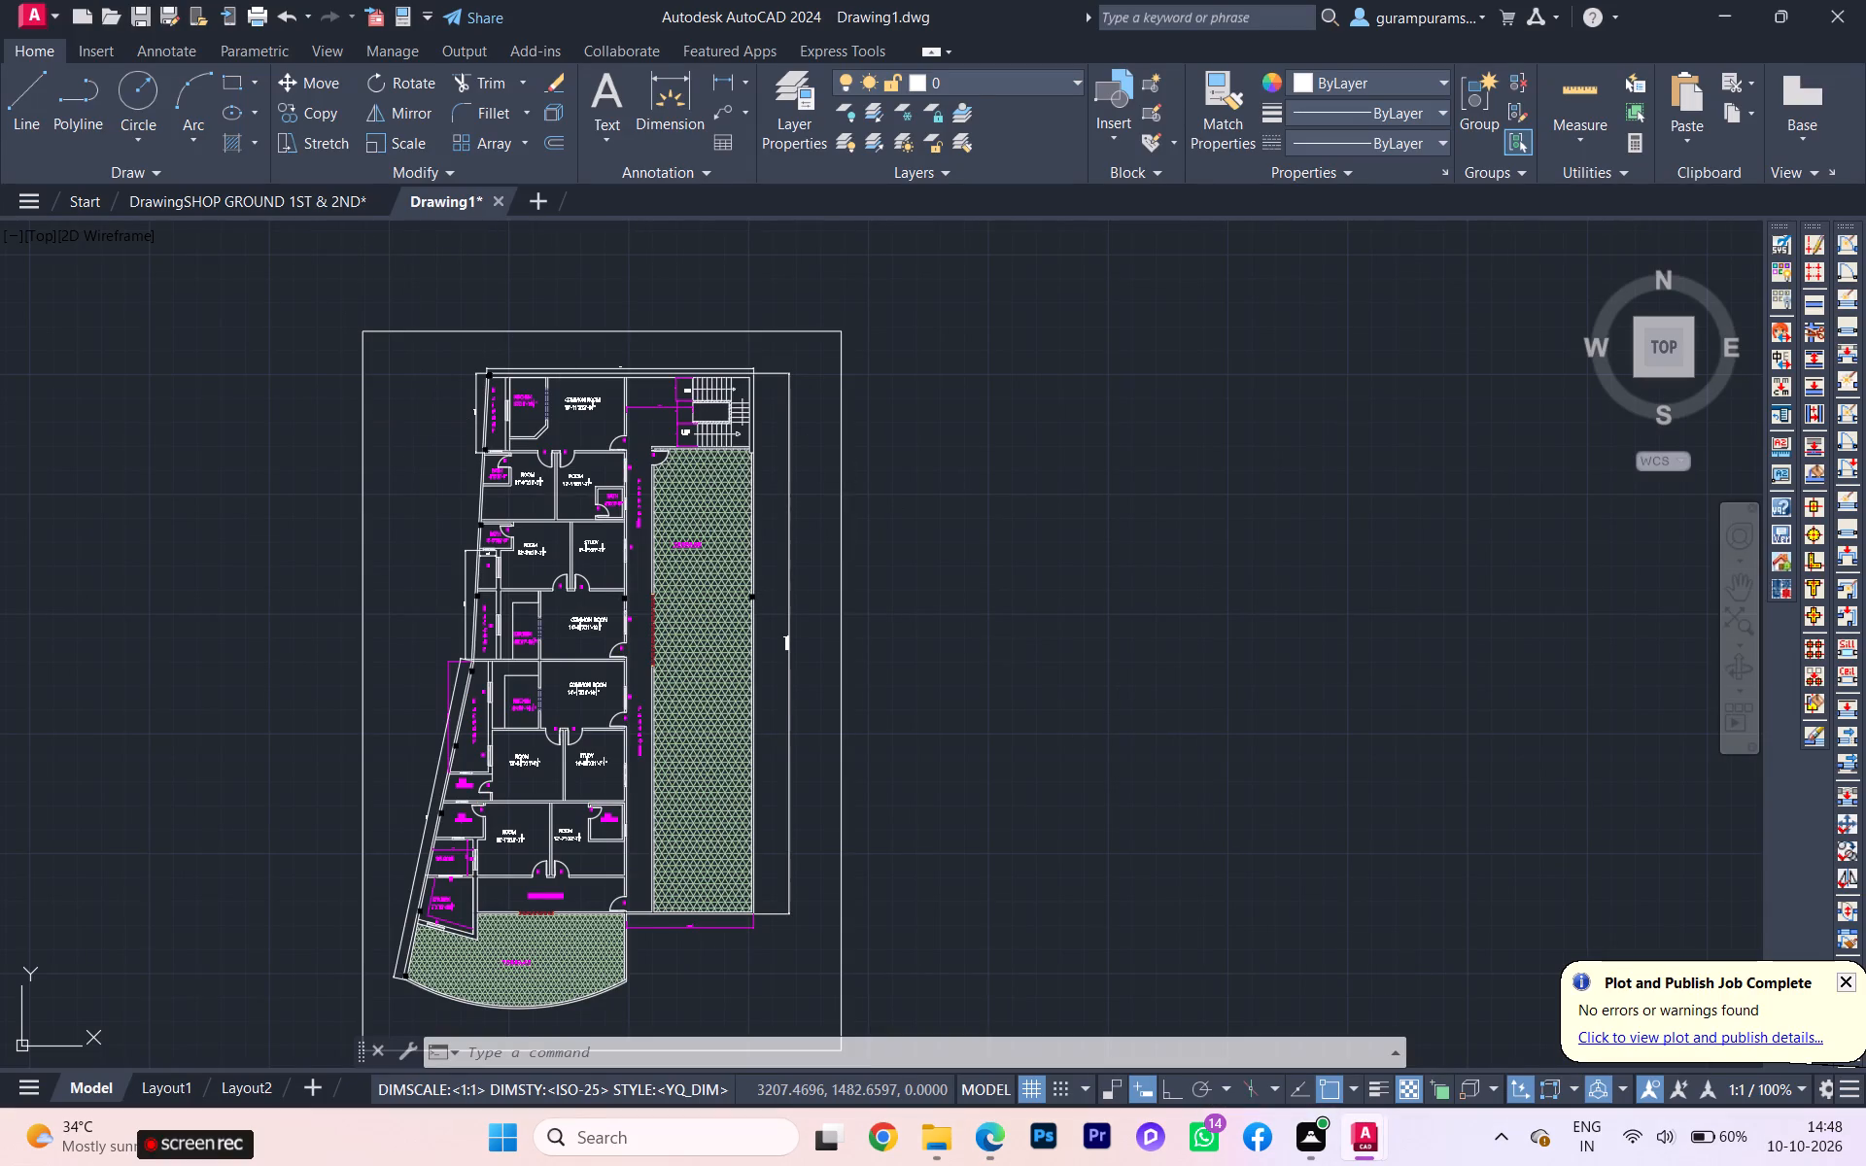
left_click(798, 429)
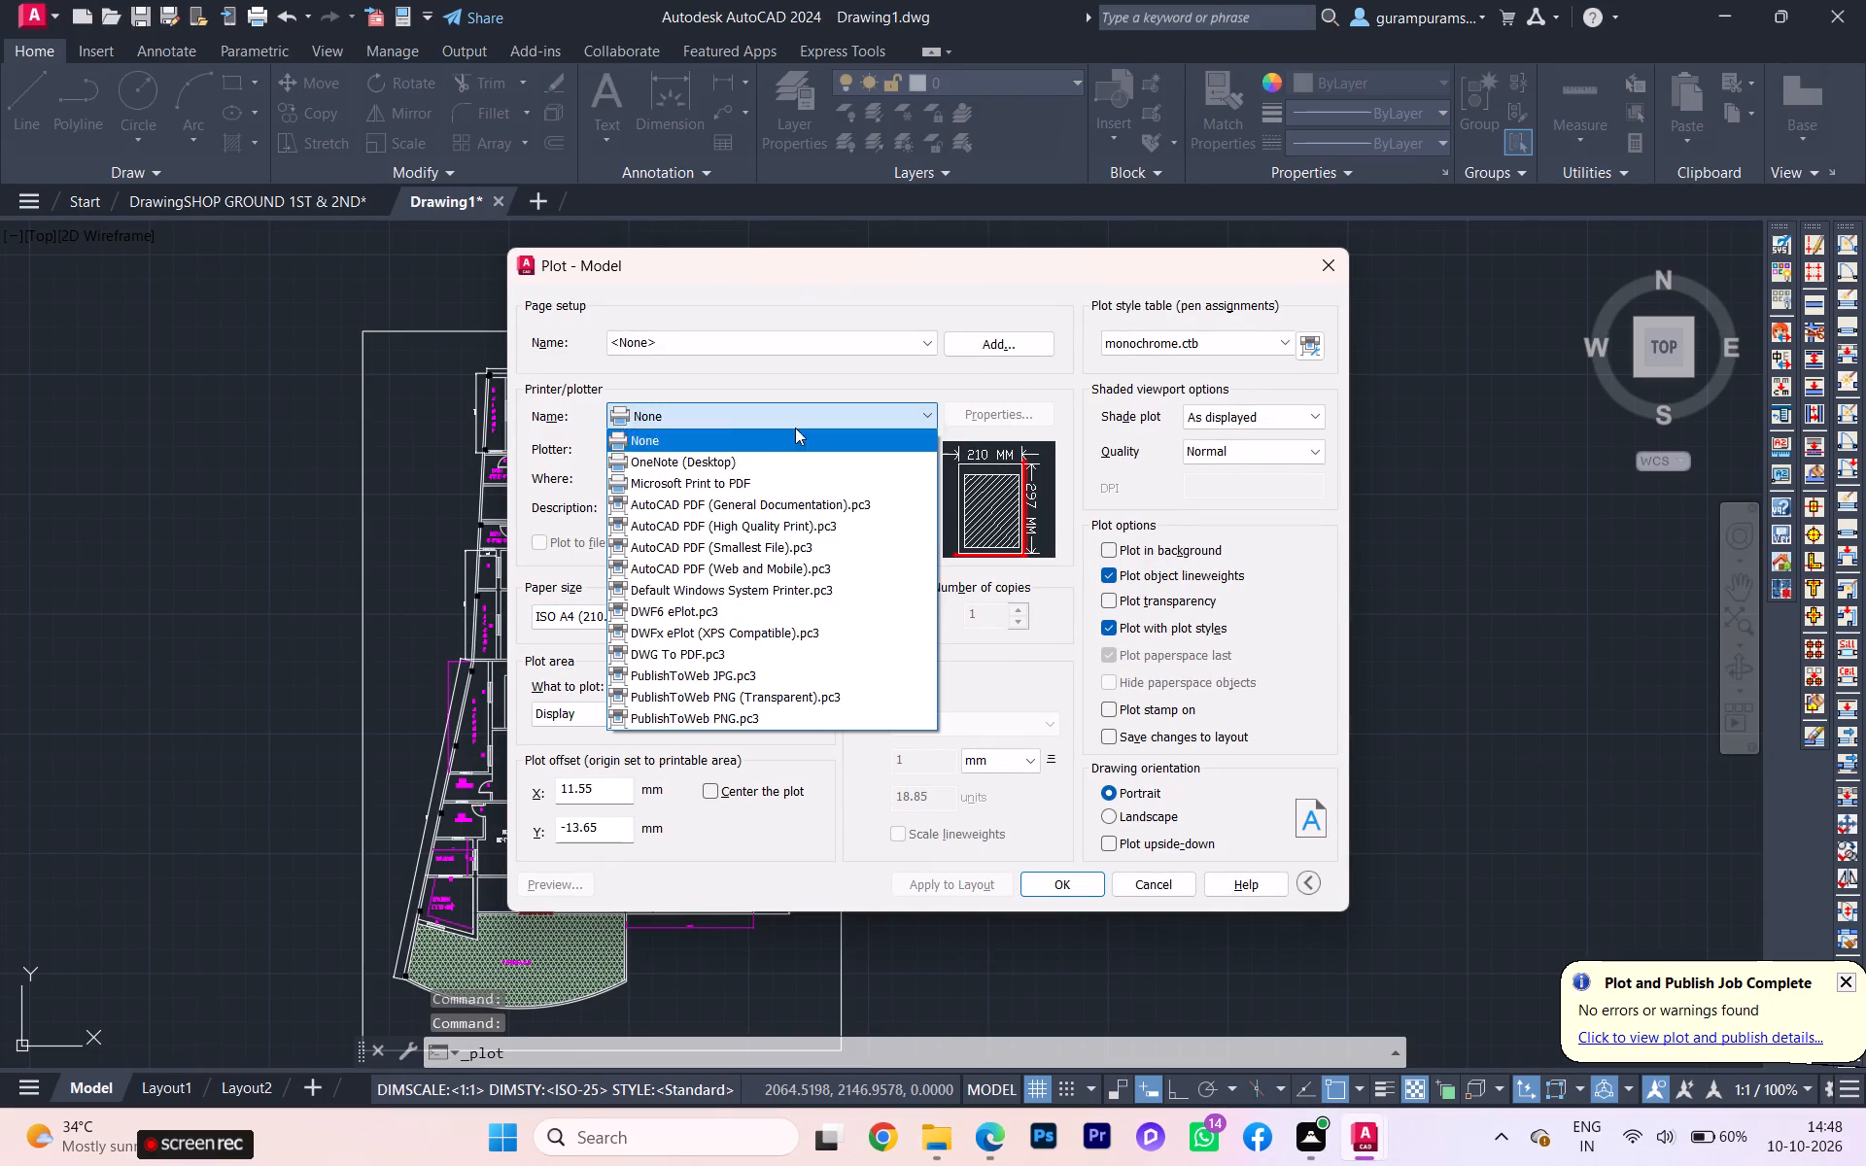
left_click(715, 652)
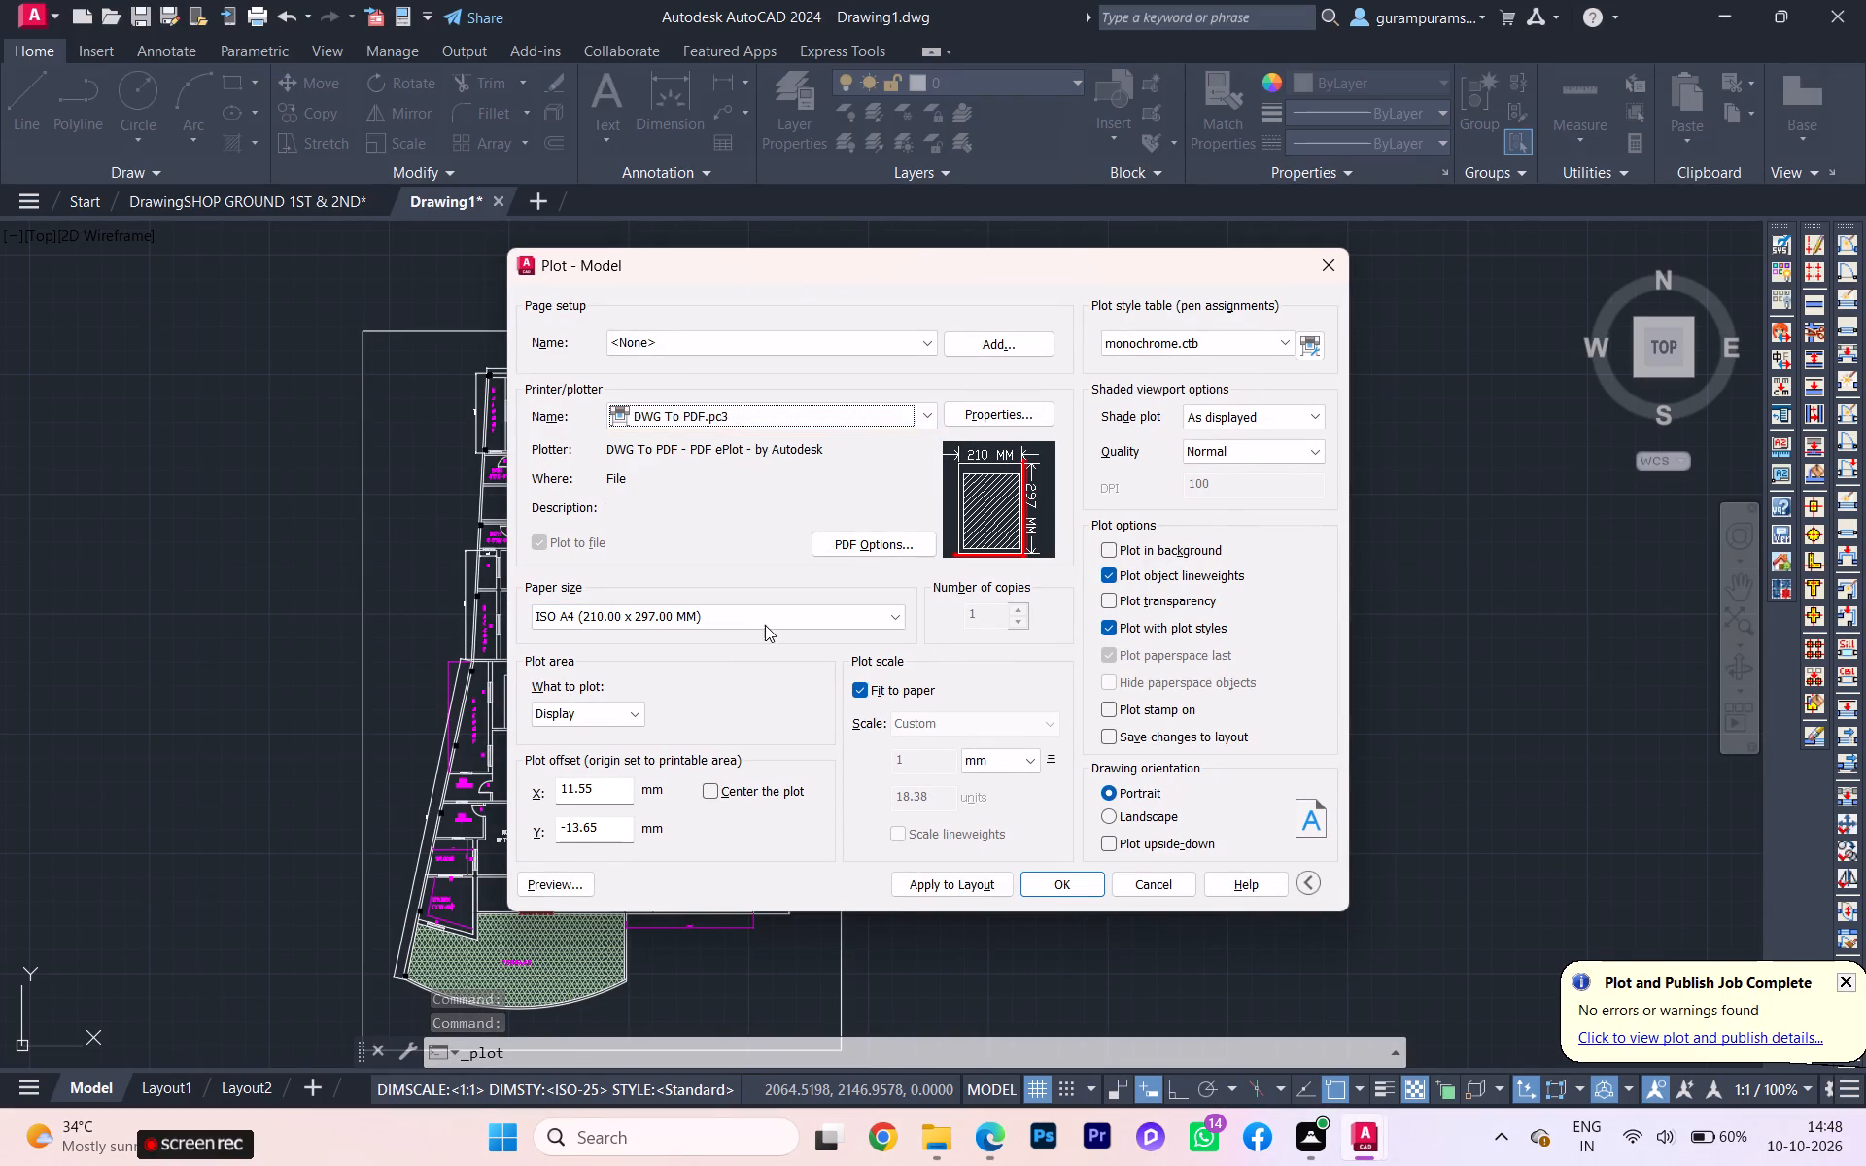
left_click(768, 618)
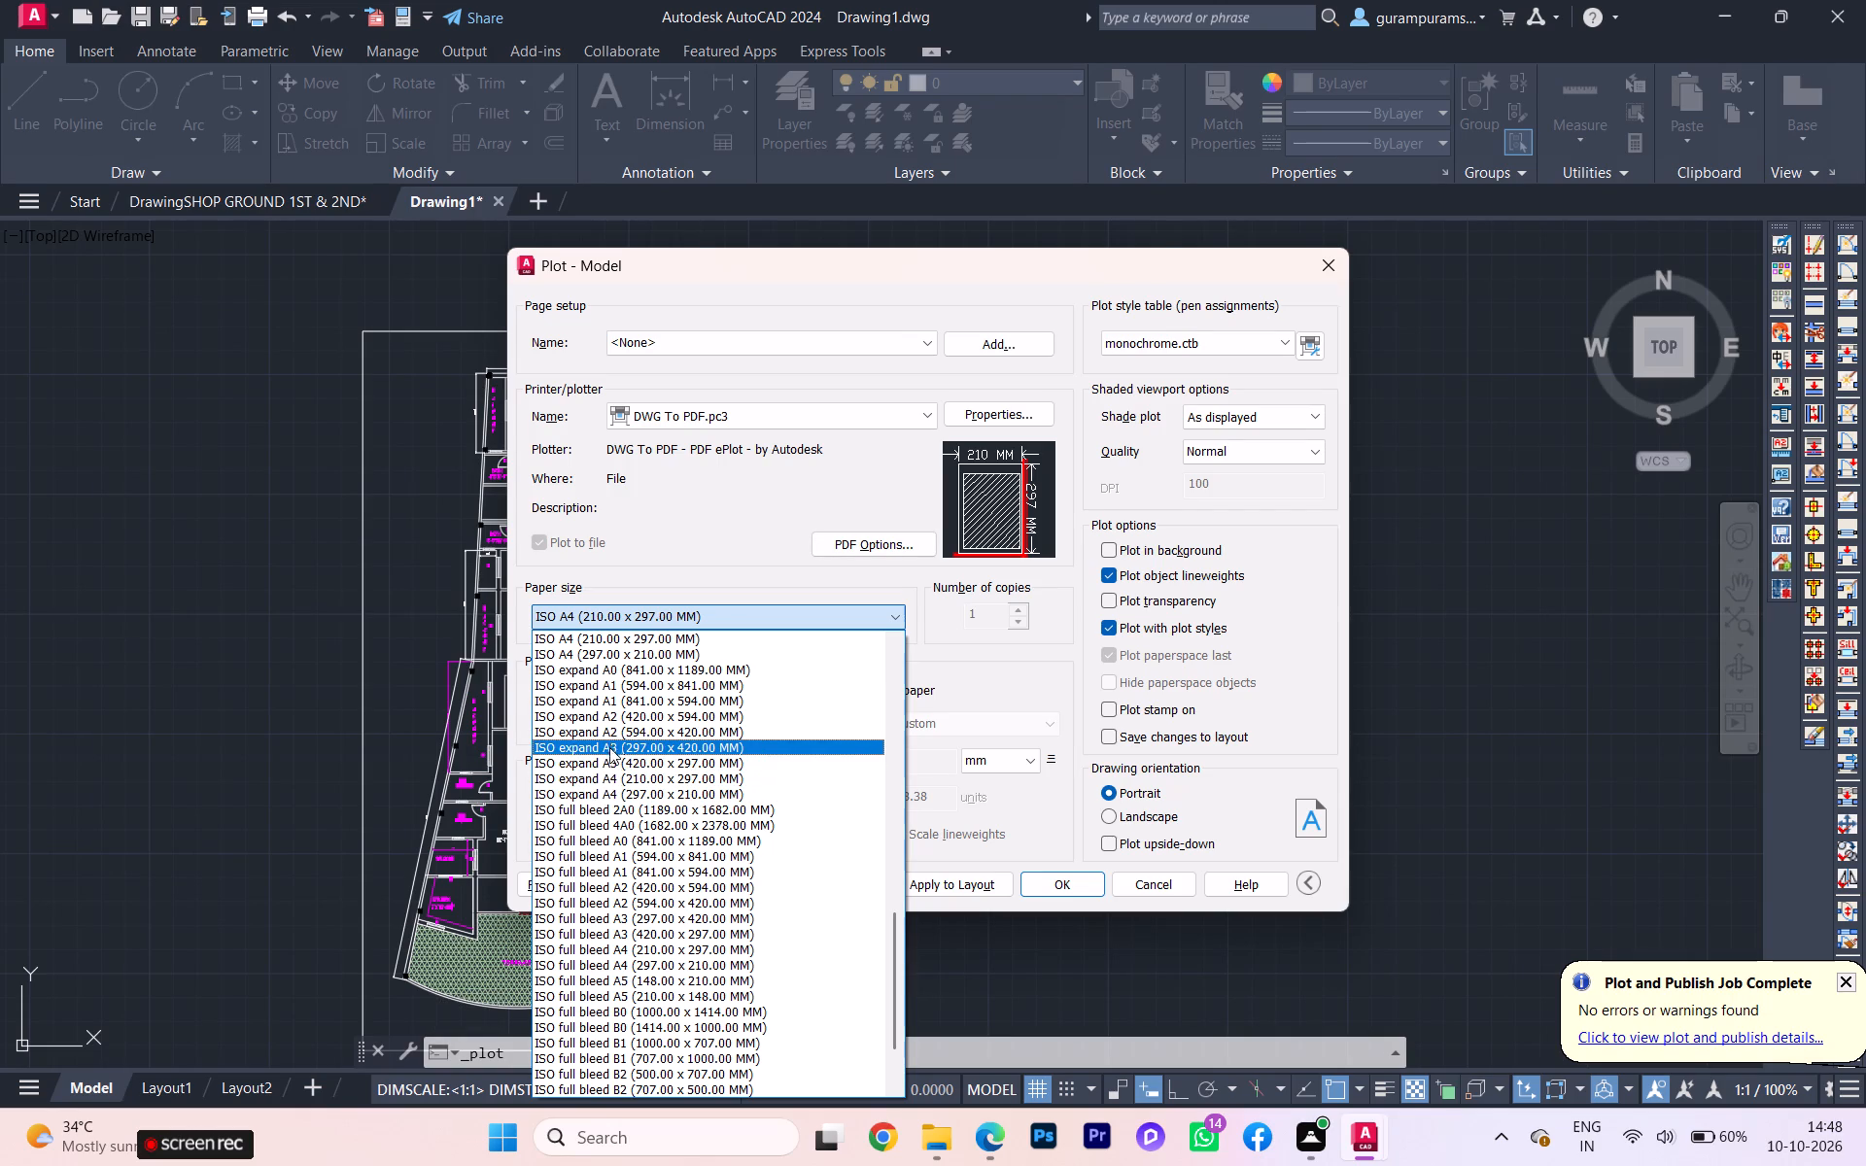
left_click(610, 742)
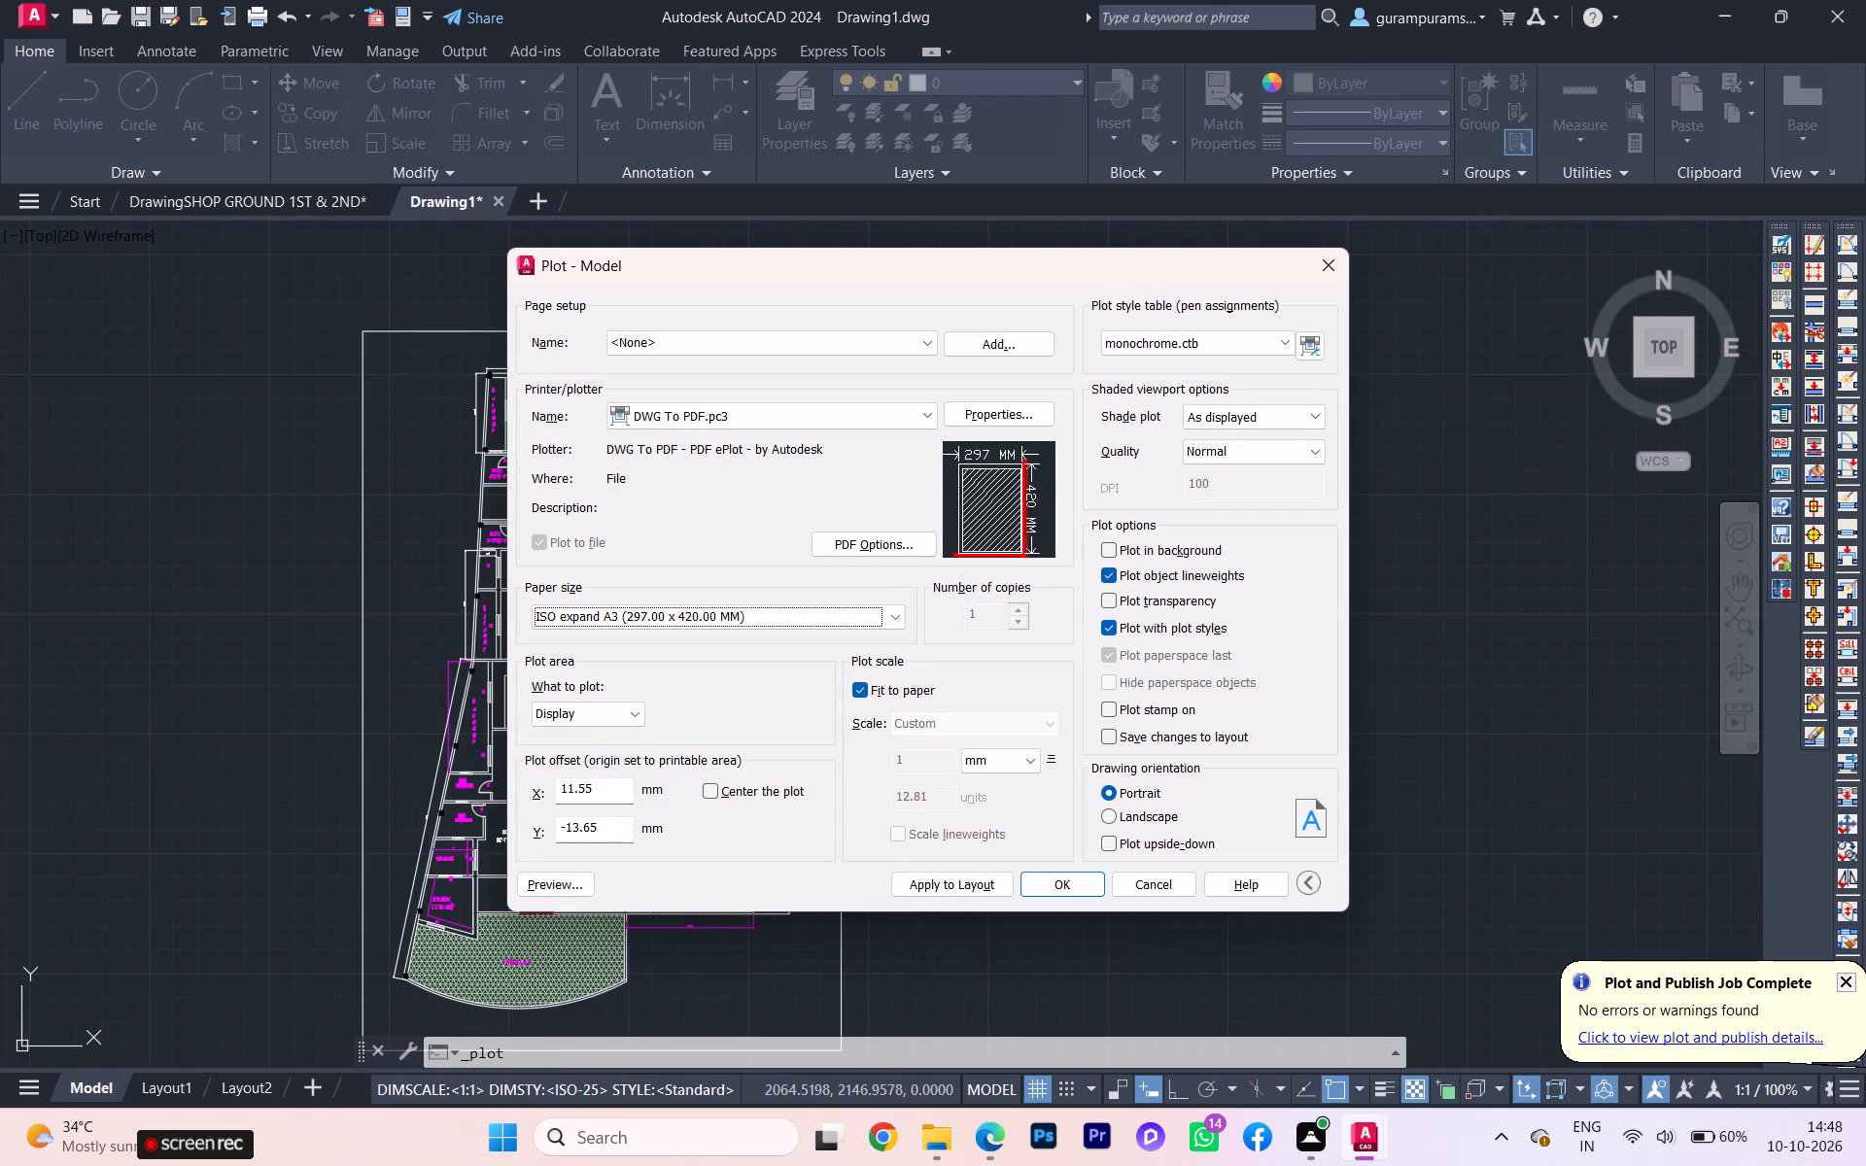
left_click(729, 794)
left_click(1011, 756)
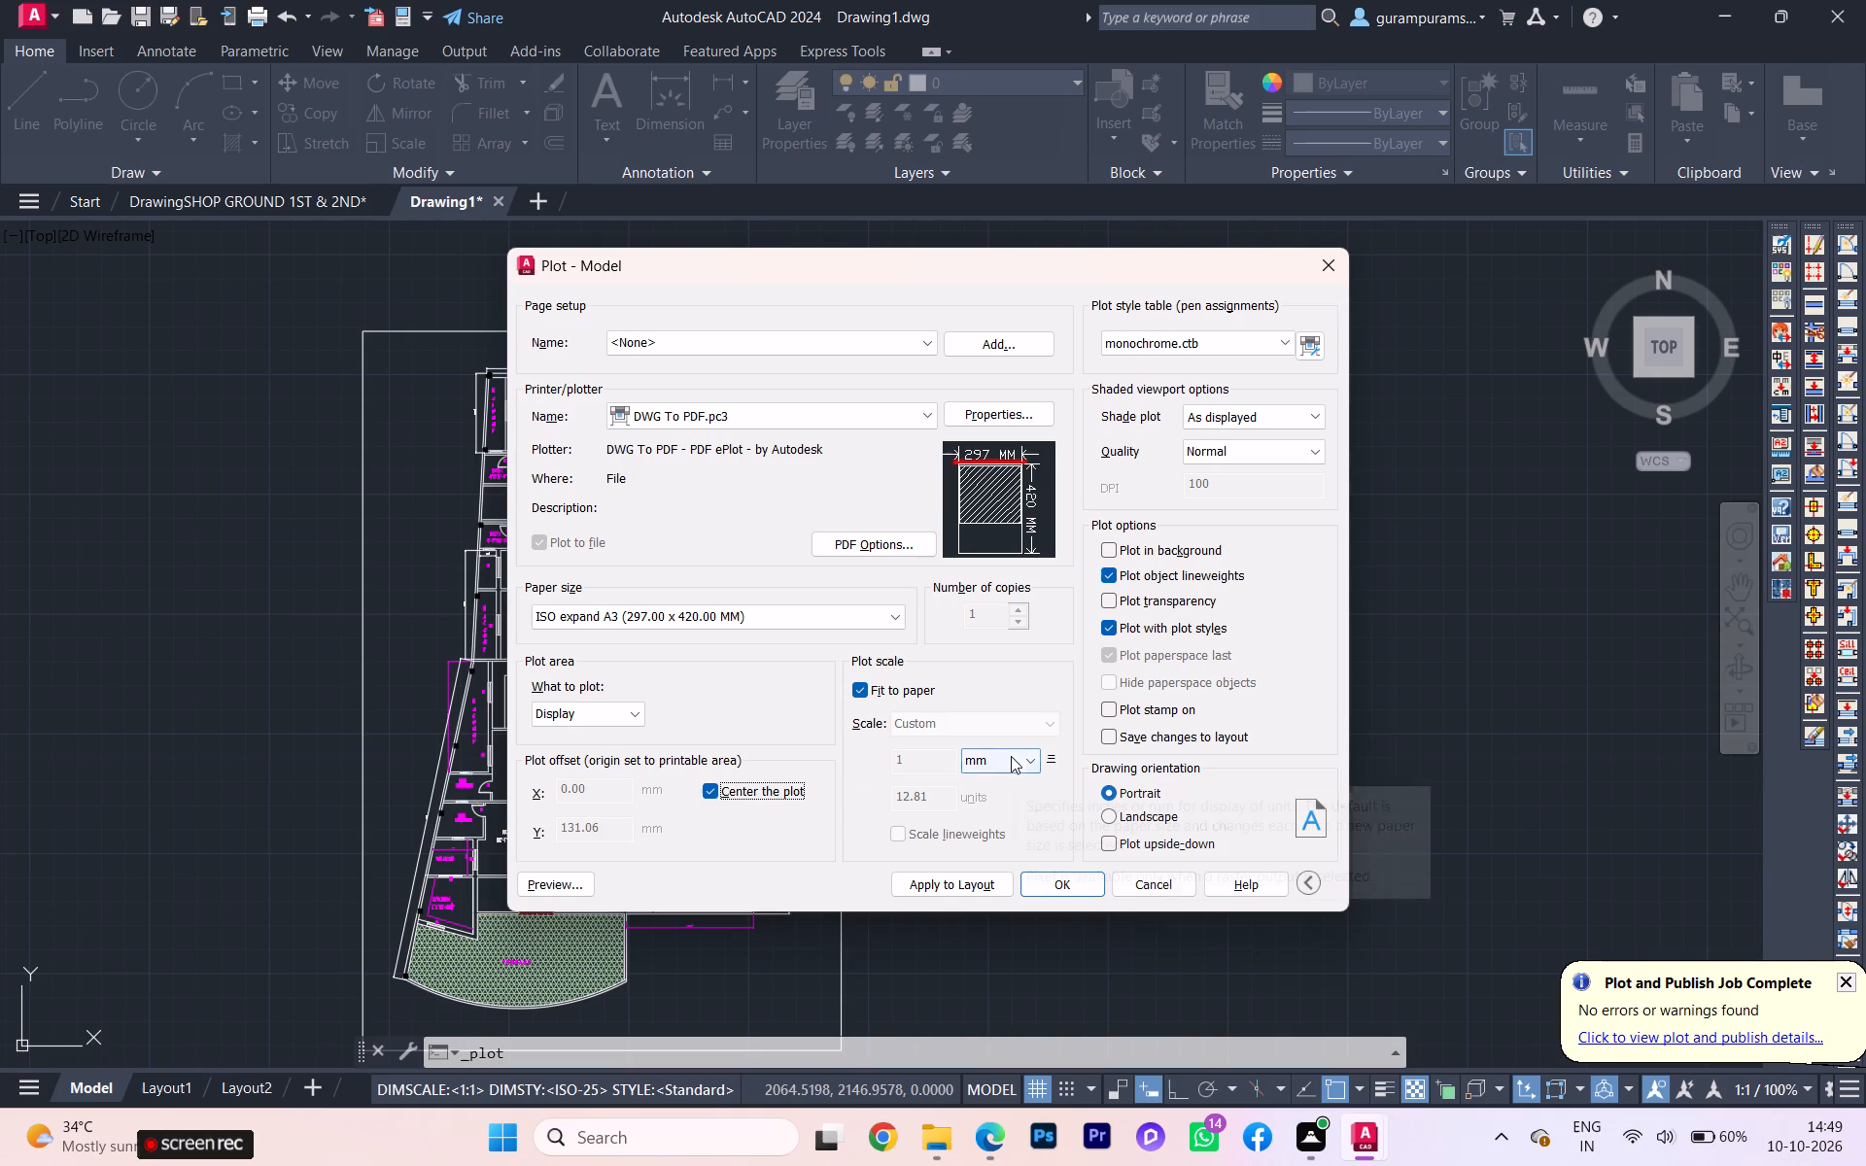
left_click(999, 778)
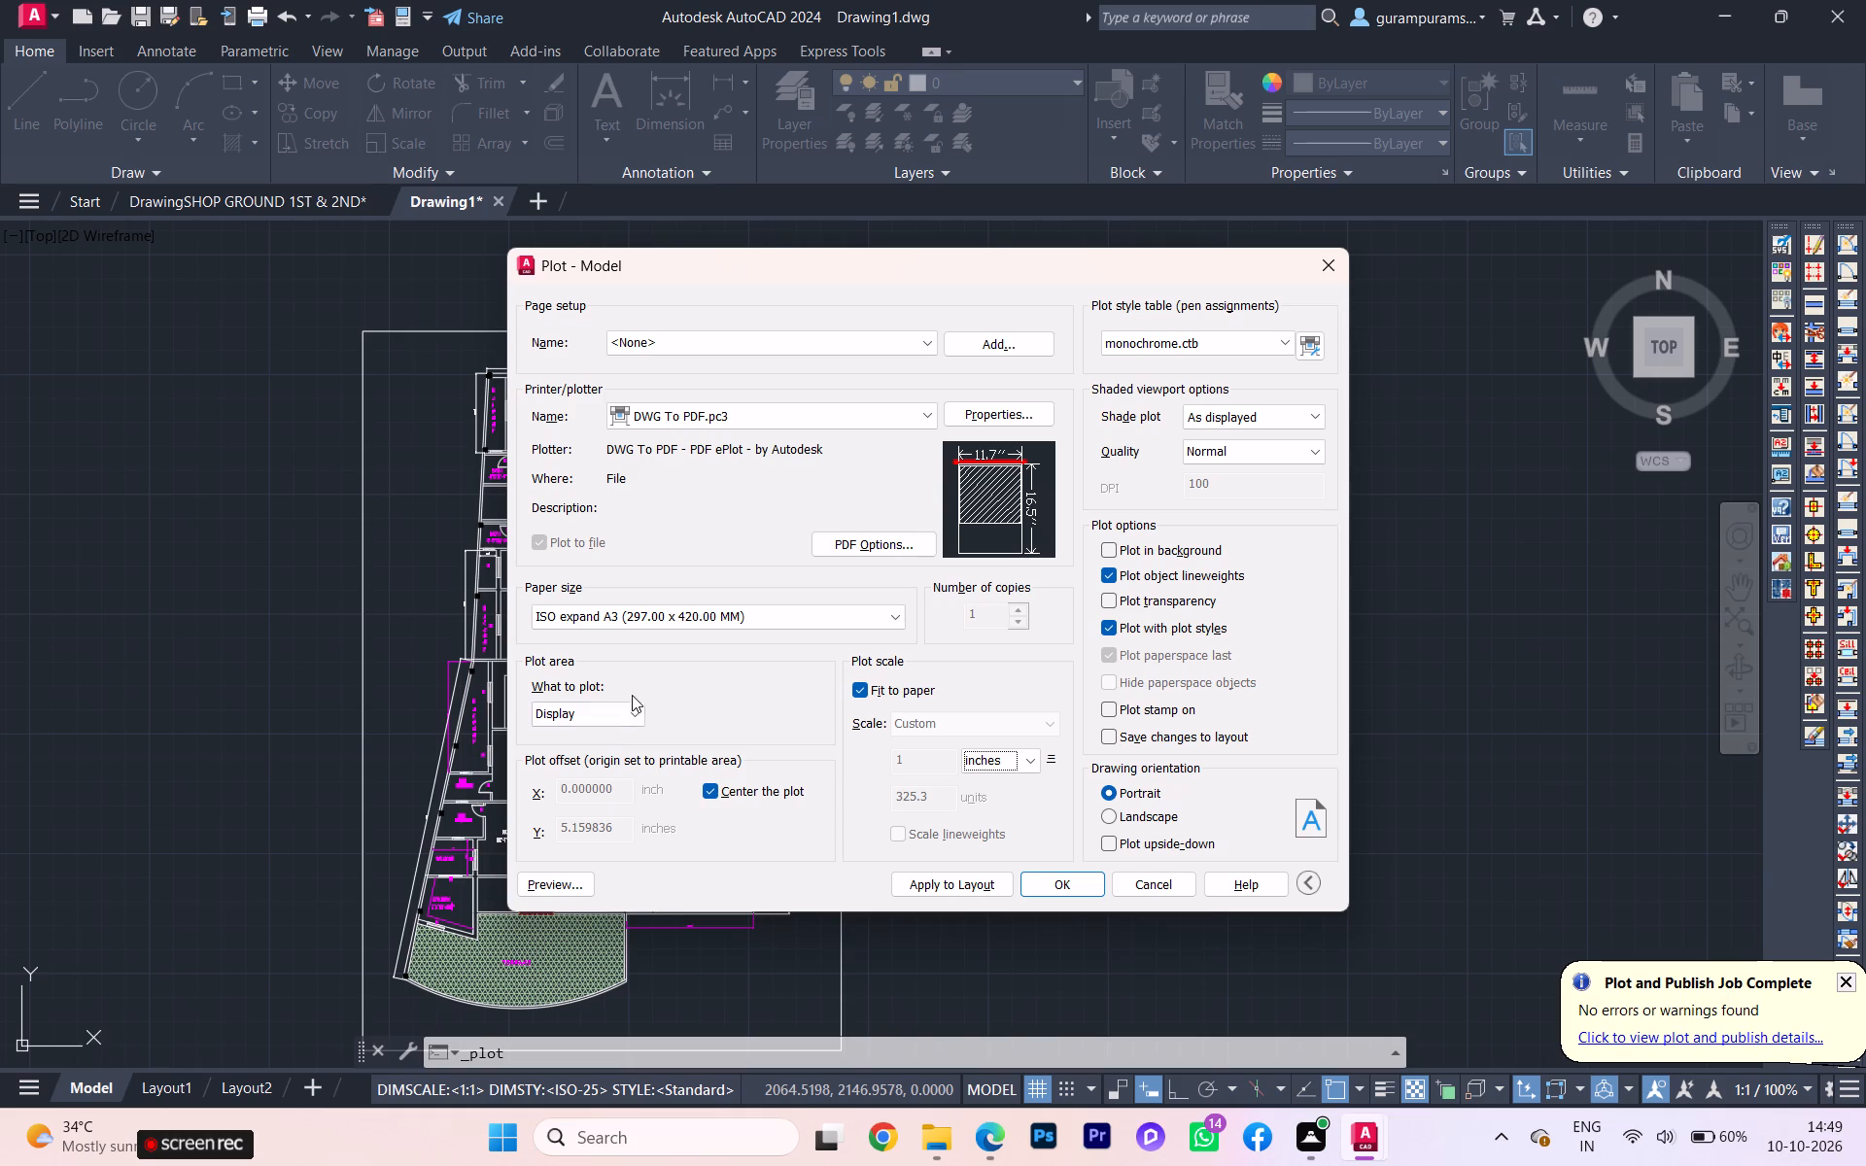
Set the plot area to a window drawn just inside the rectangular frame around the floor plan.
left_click(624, 719)
left_click(608, 777)
scroll(530, 681, "down", 1)
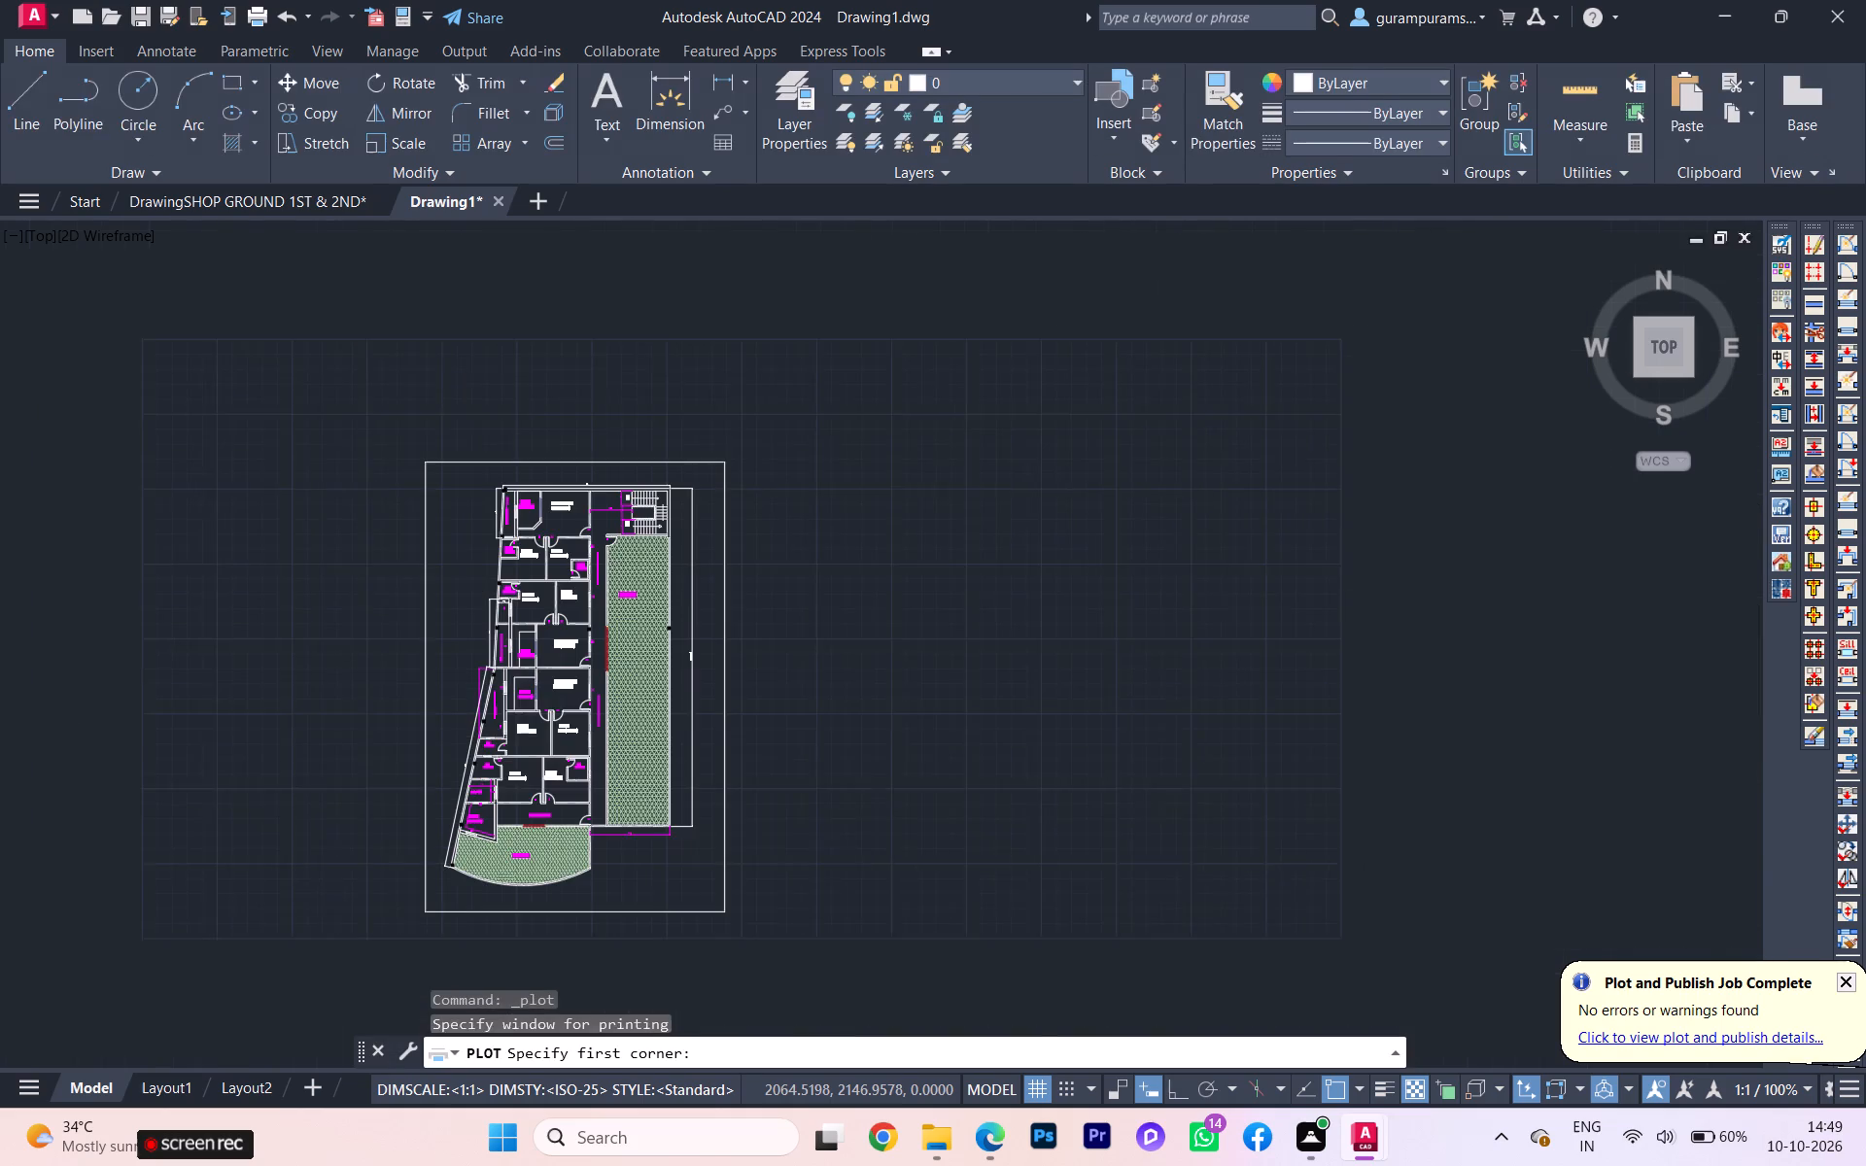
middle_click_drag(529, 679, 523, 581)
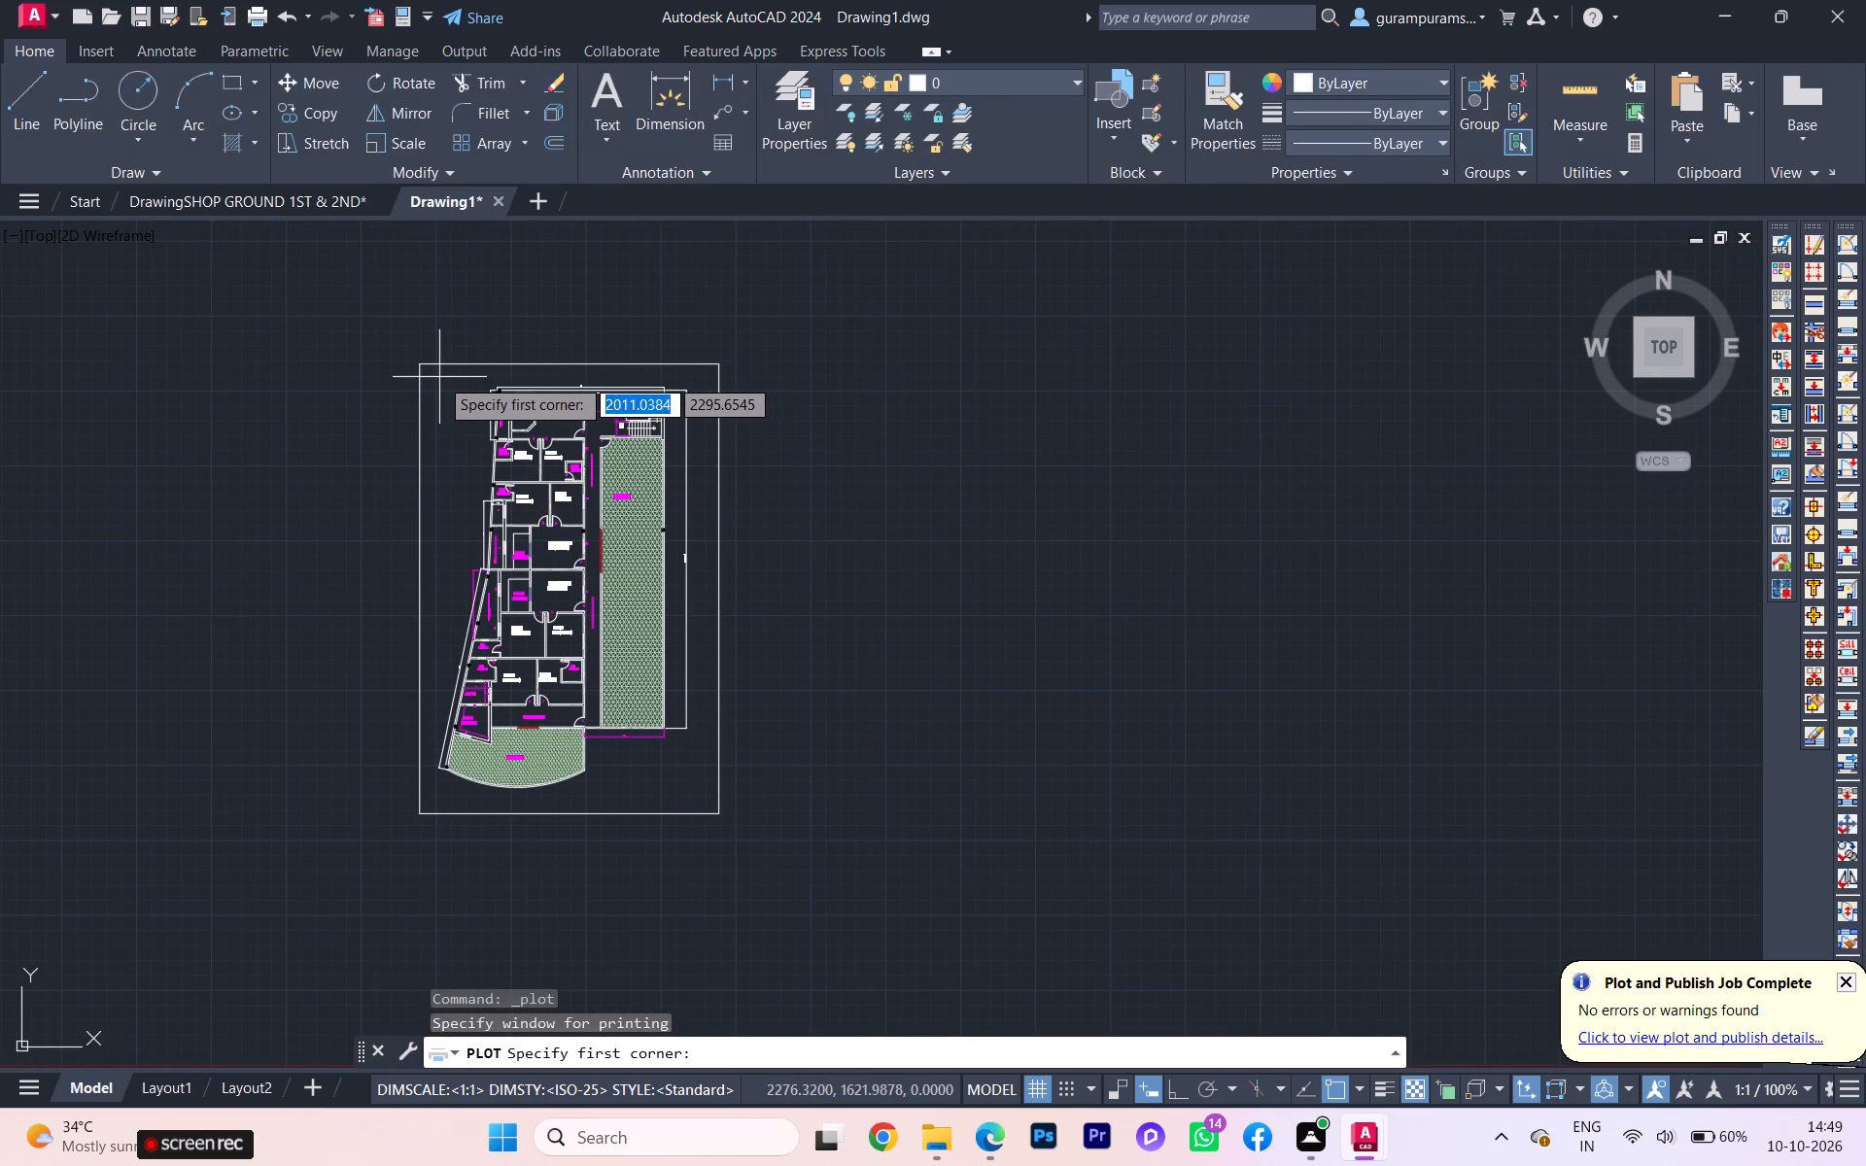
left_click(435, 380)
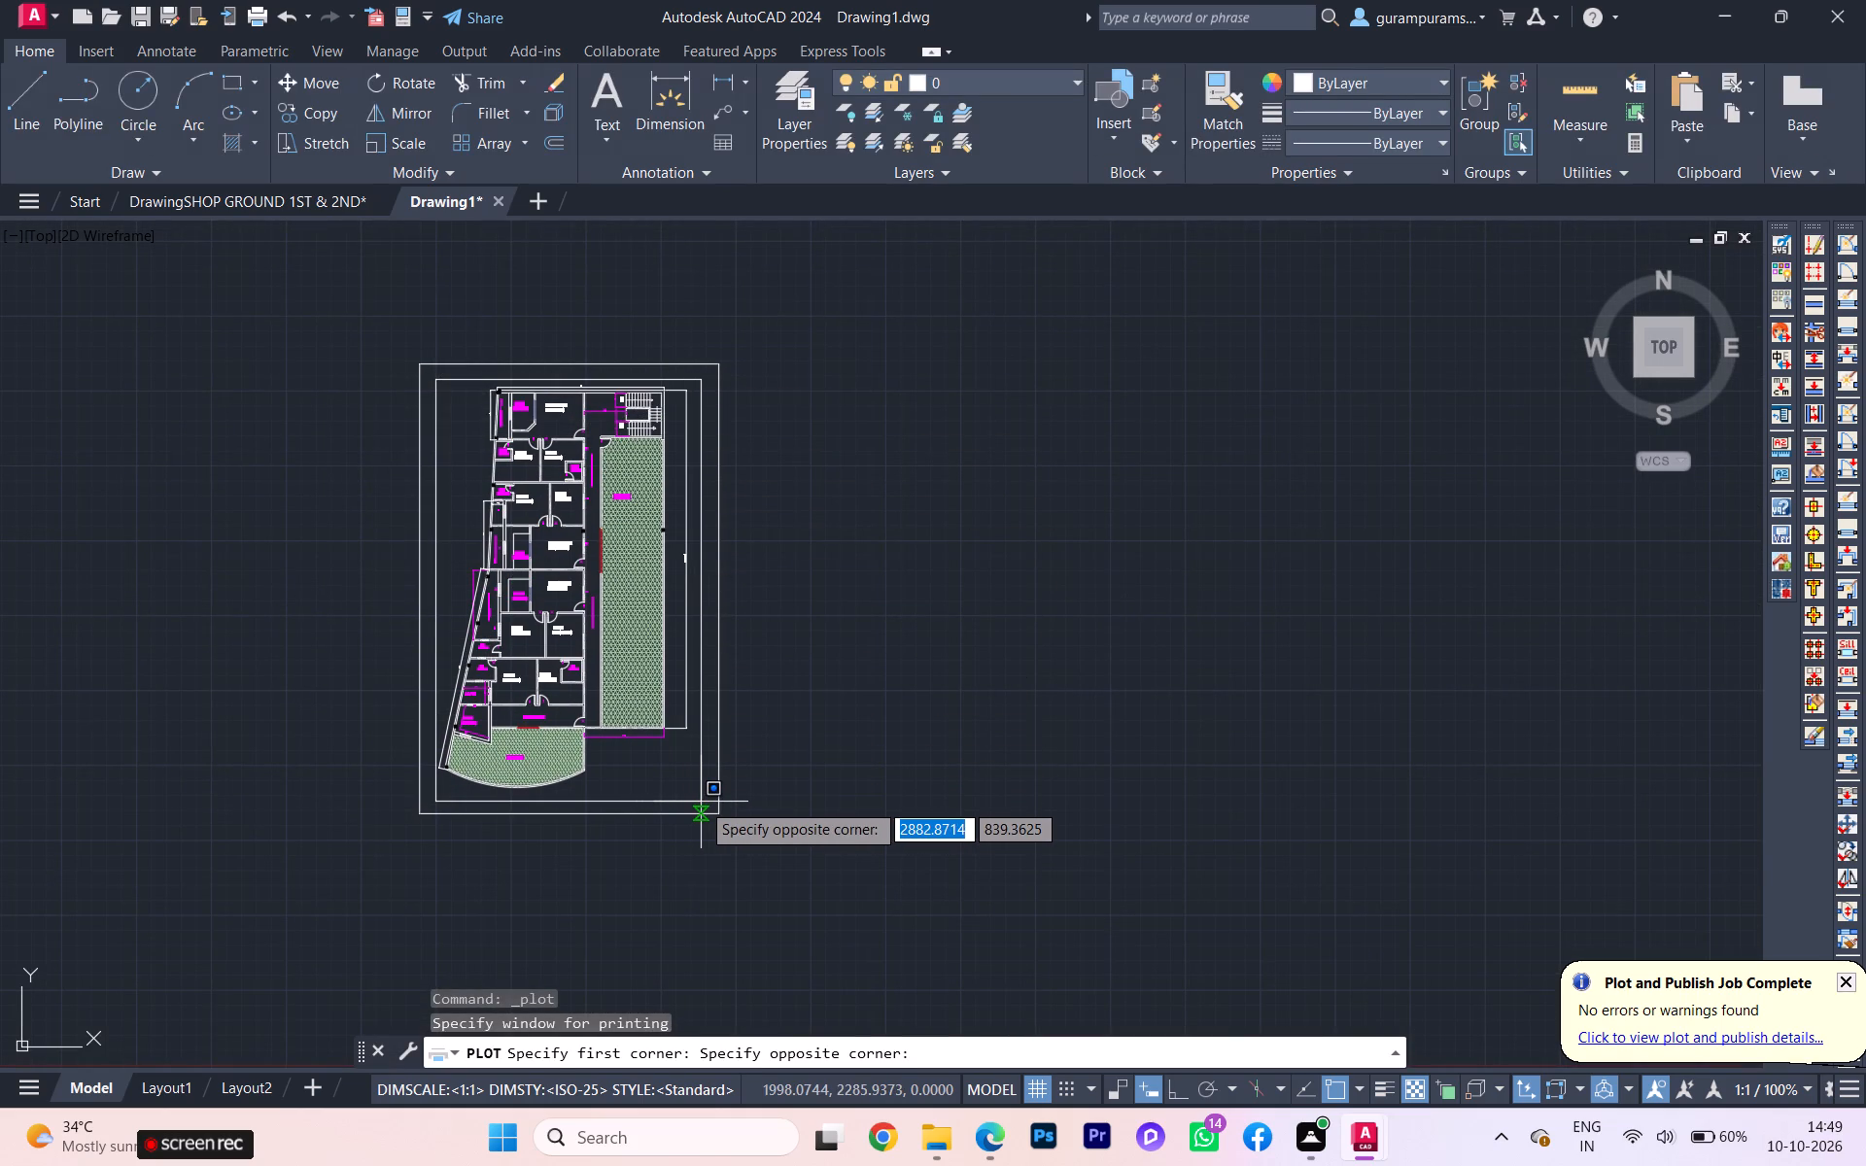
left_click(700, 798)
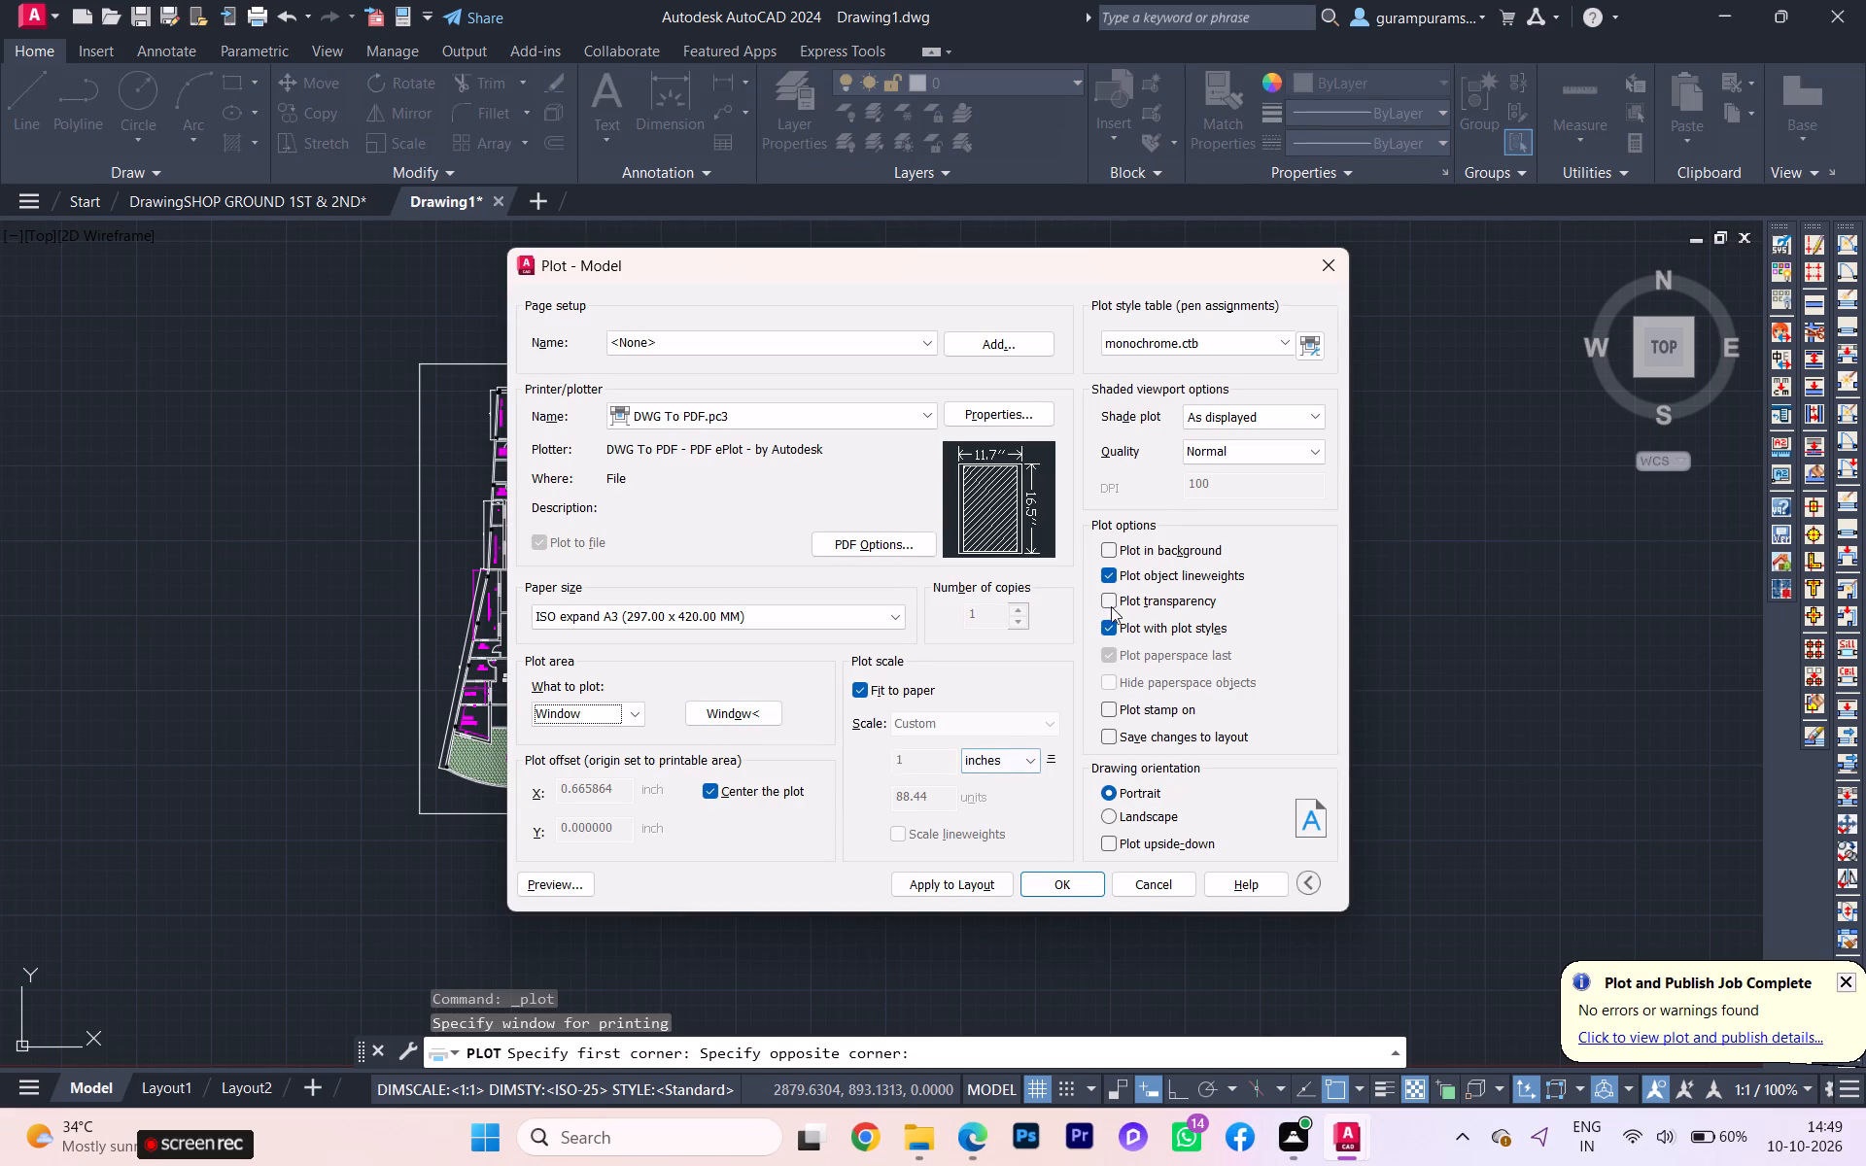
Preview the plot and examine the balconies, kitchens, common rooms and overall fit of the plan on the sheet.
left_click(558, 883)
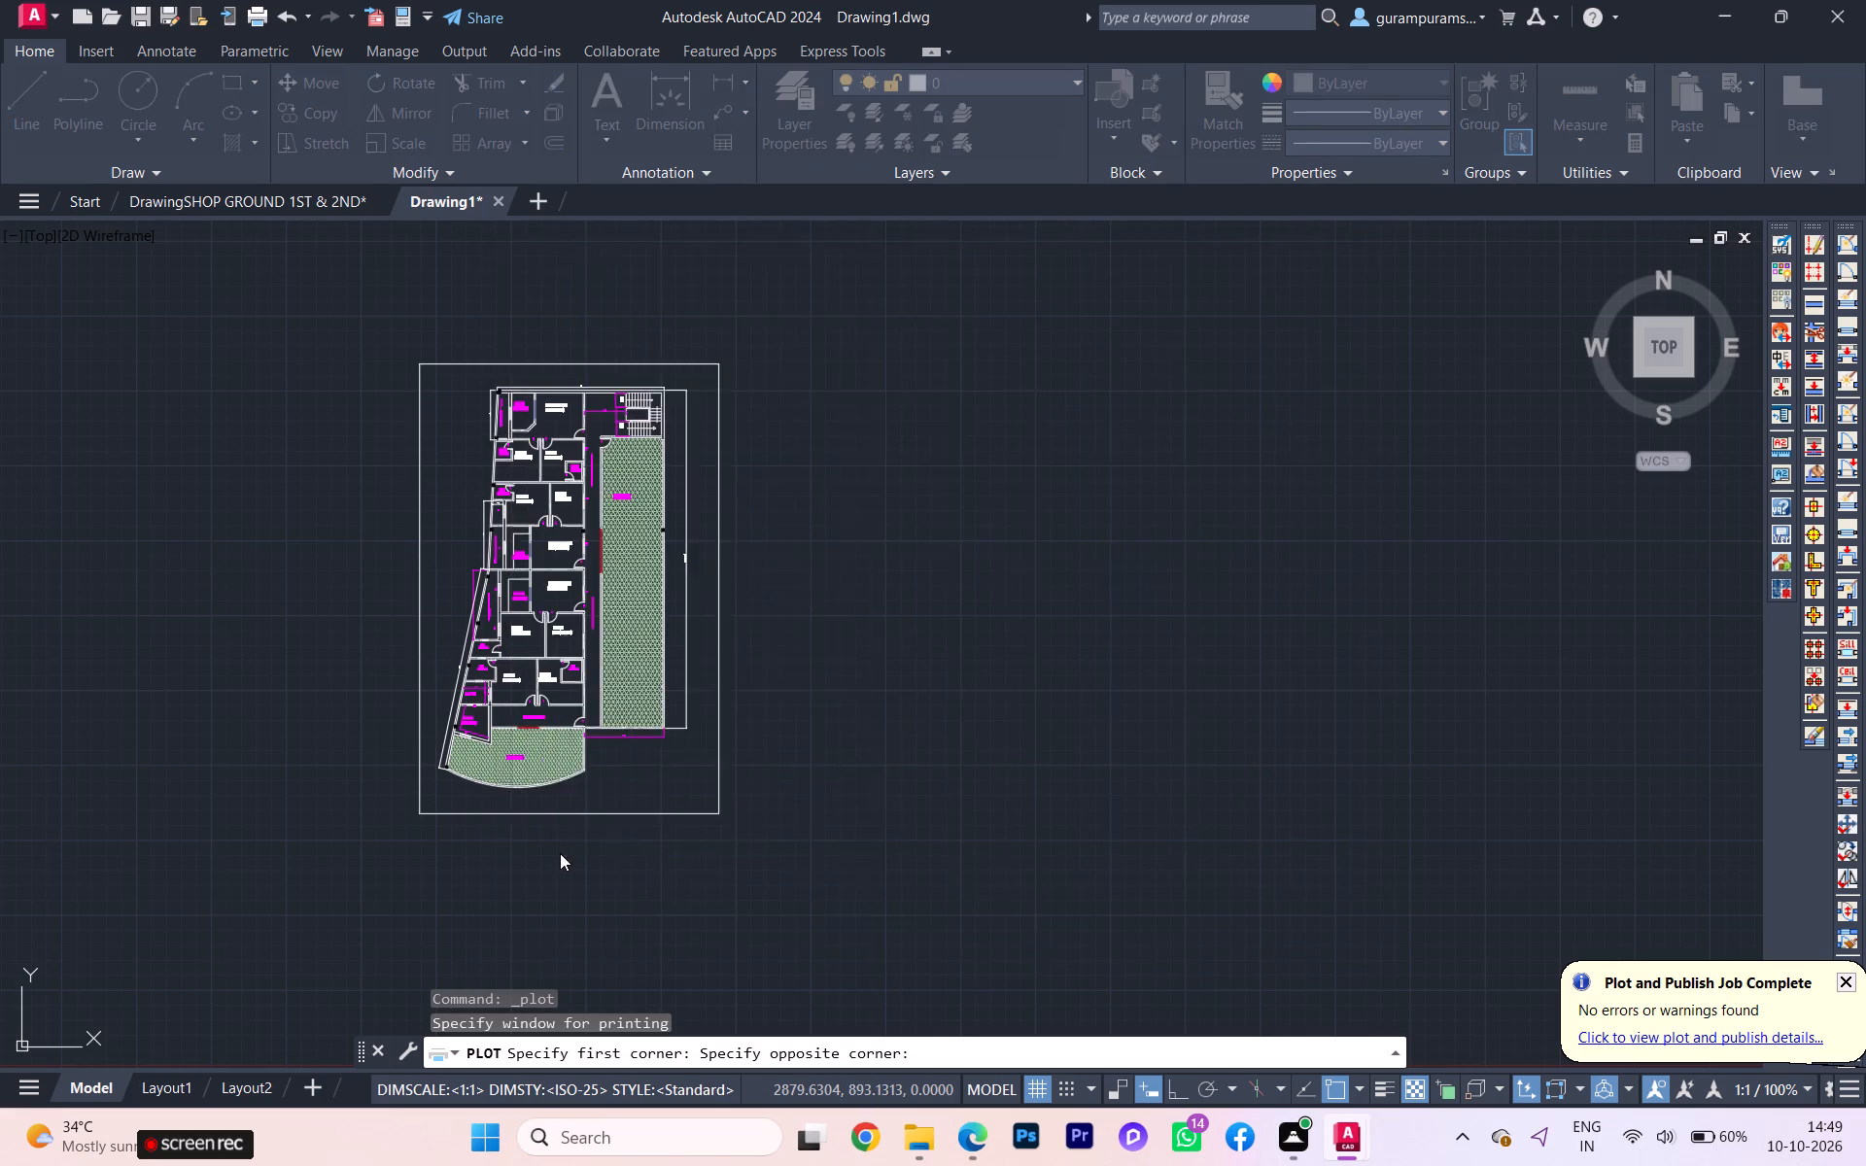
scroll(909, 531, "up", 2)
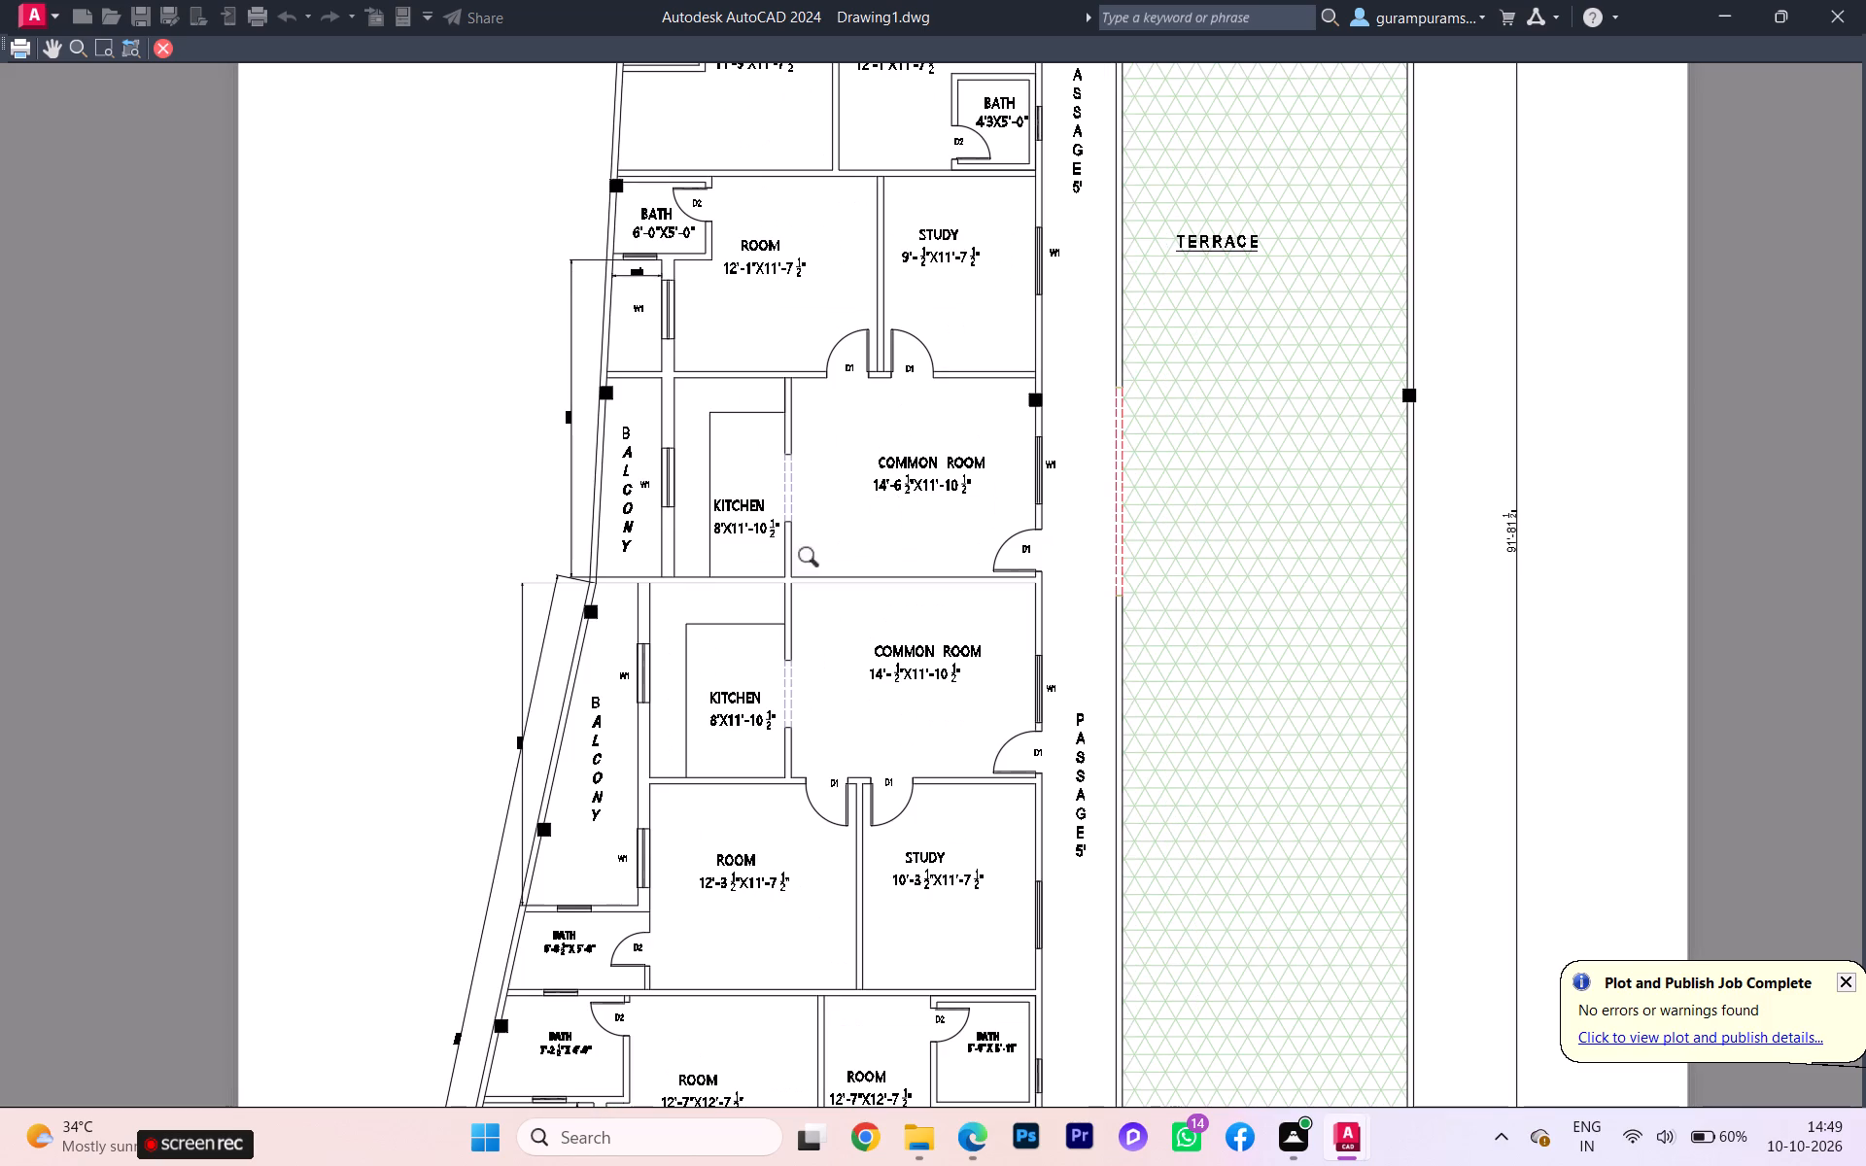
scroll(610, 590, "up", 2)
scroll(610, 590, "down", 2)
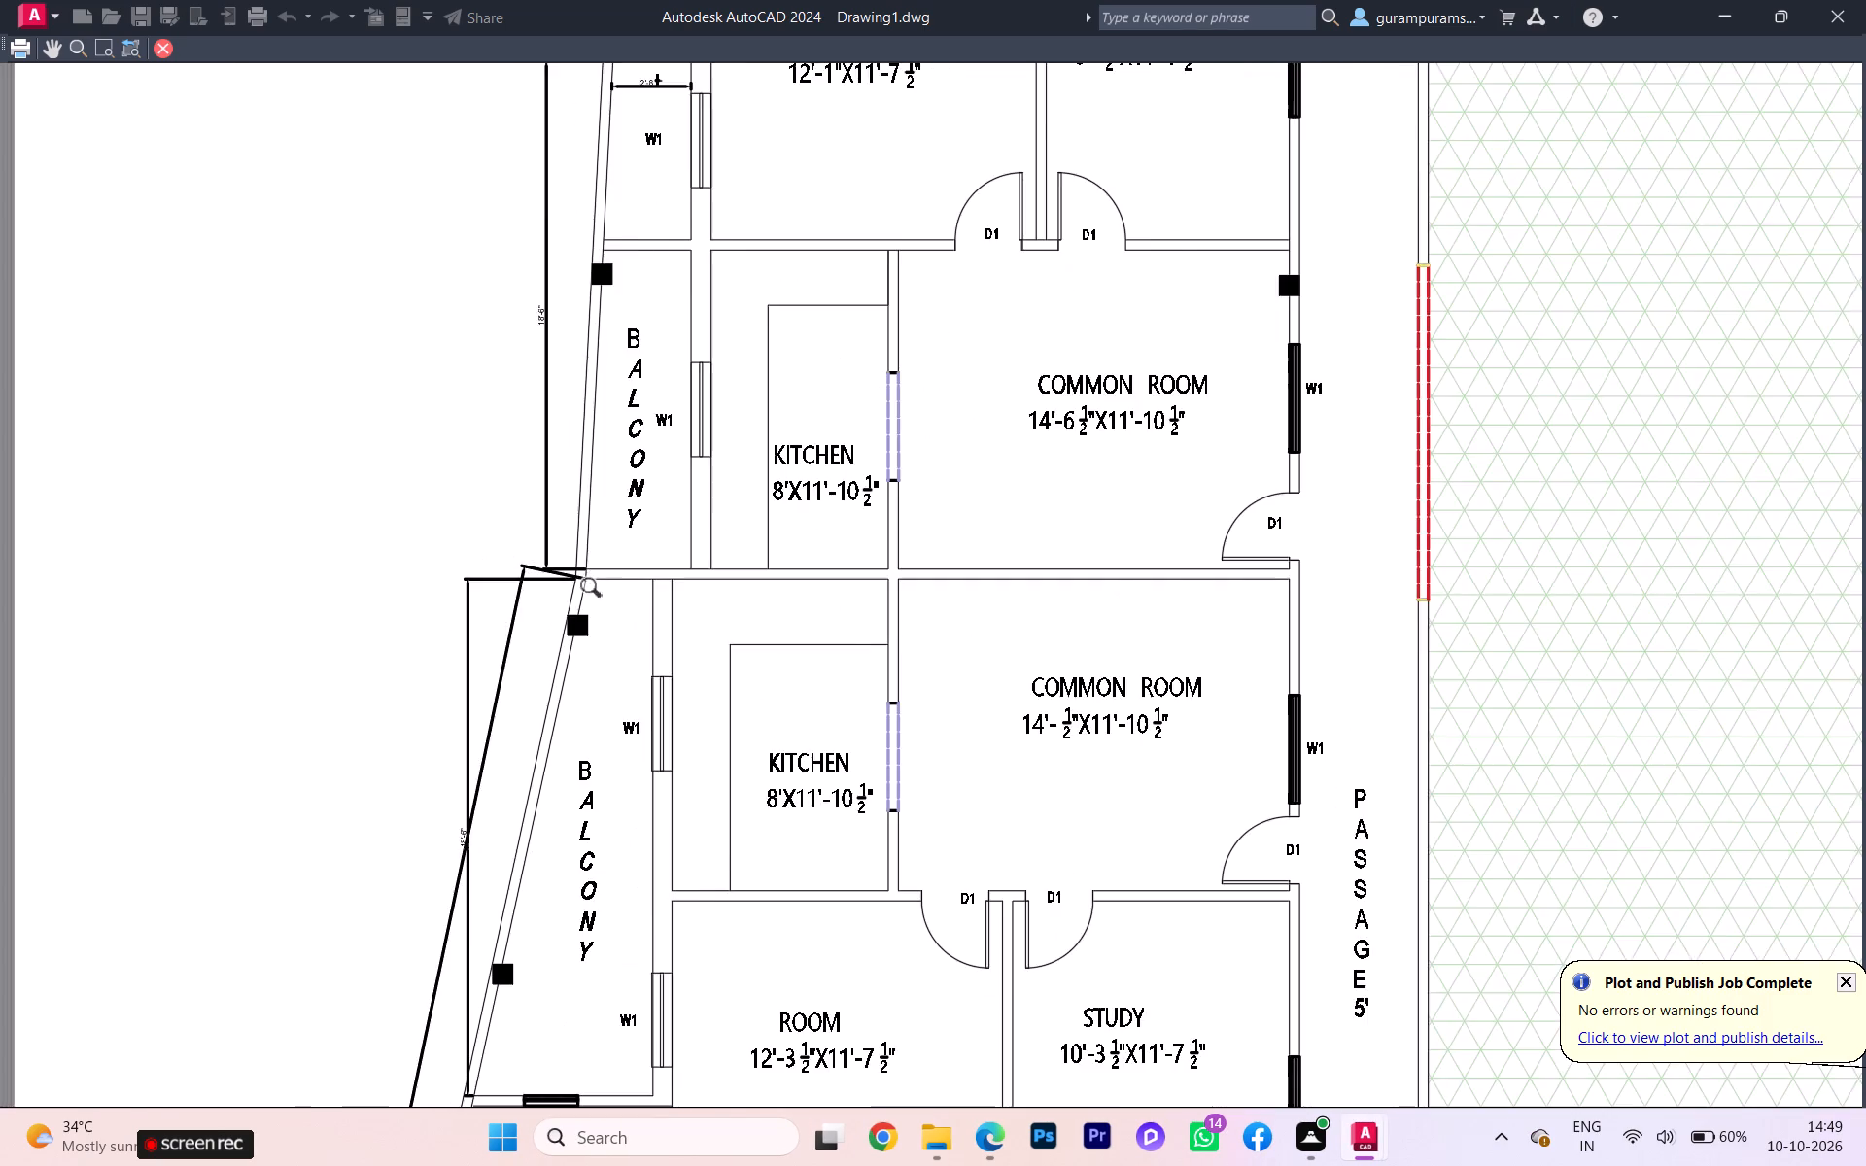
scroll(569, 614, "up", 2)
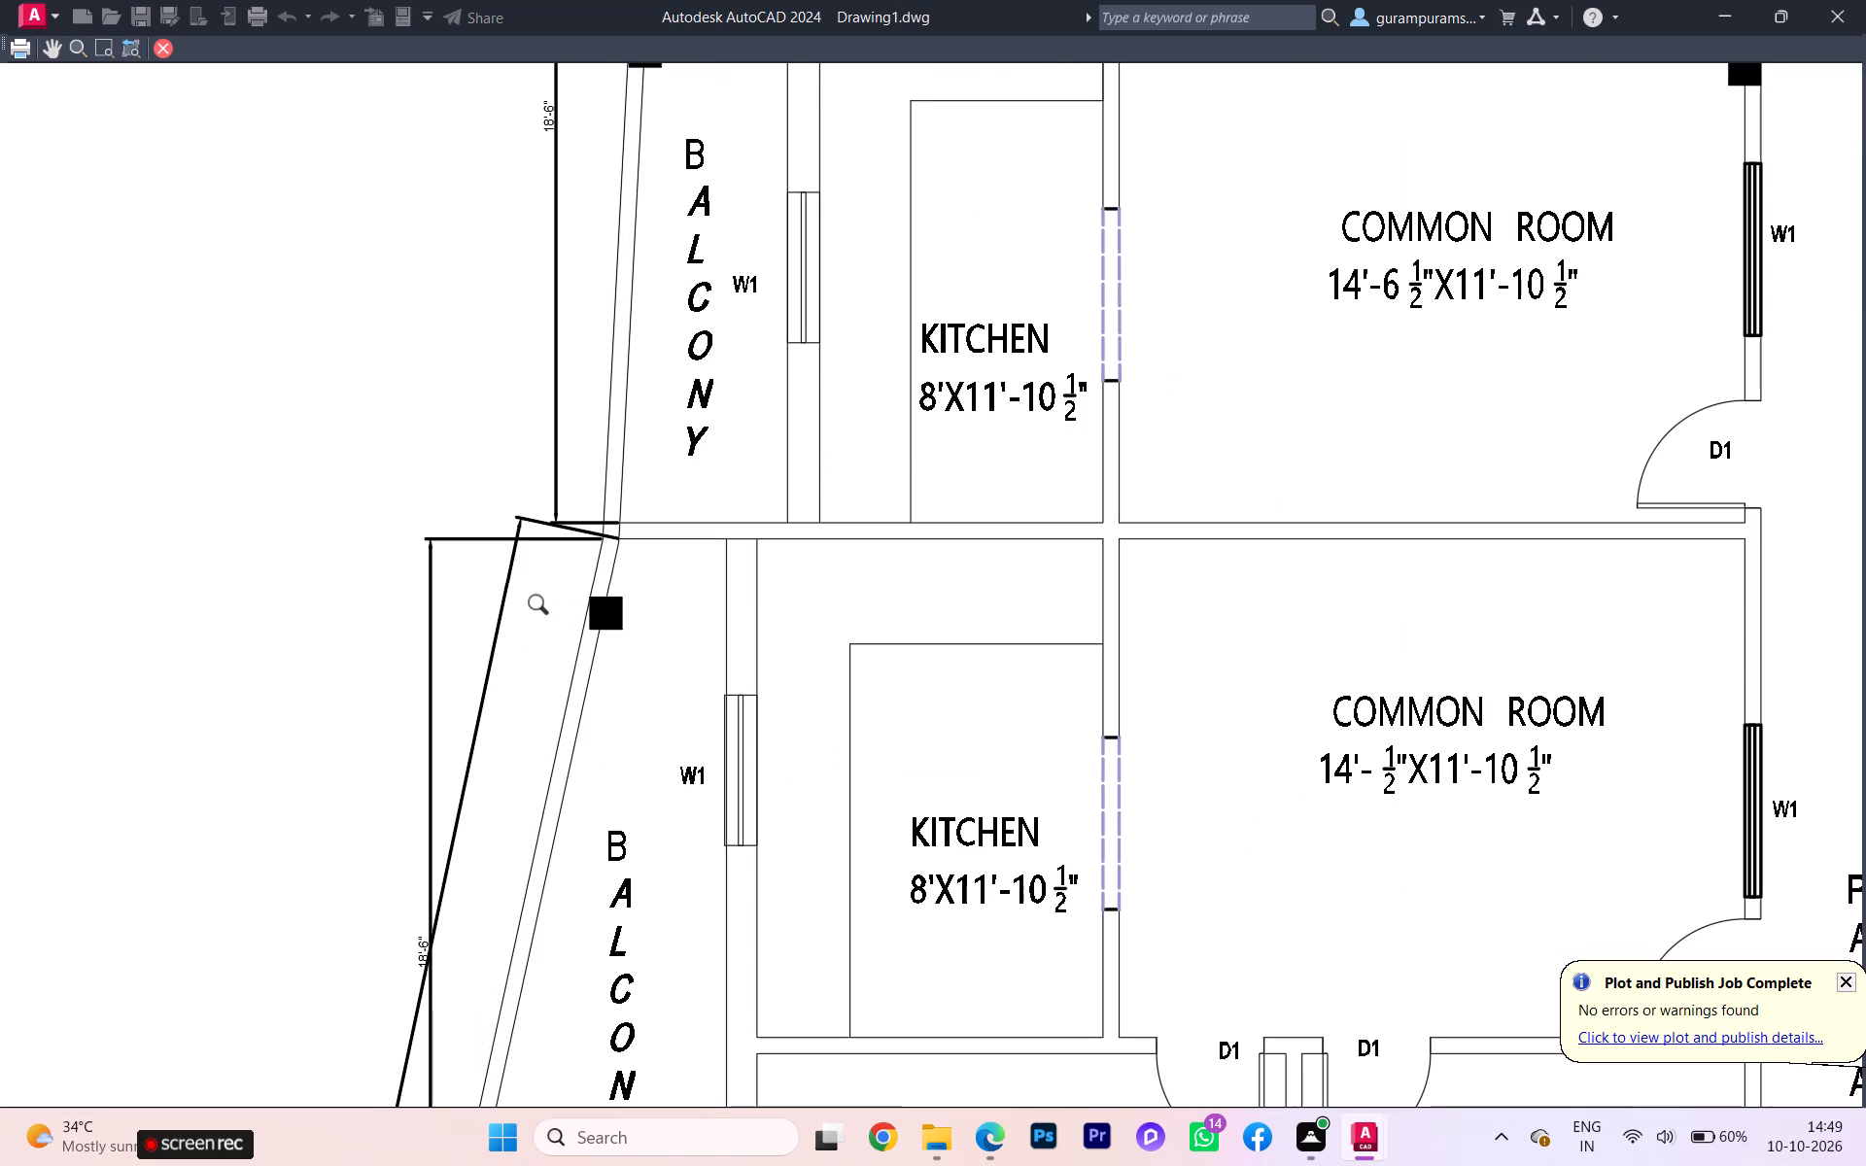
scroll(506, 601, "down", 2)
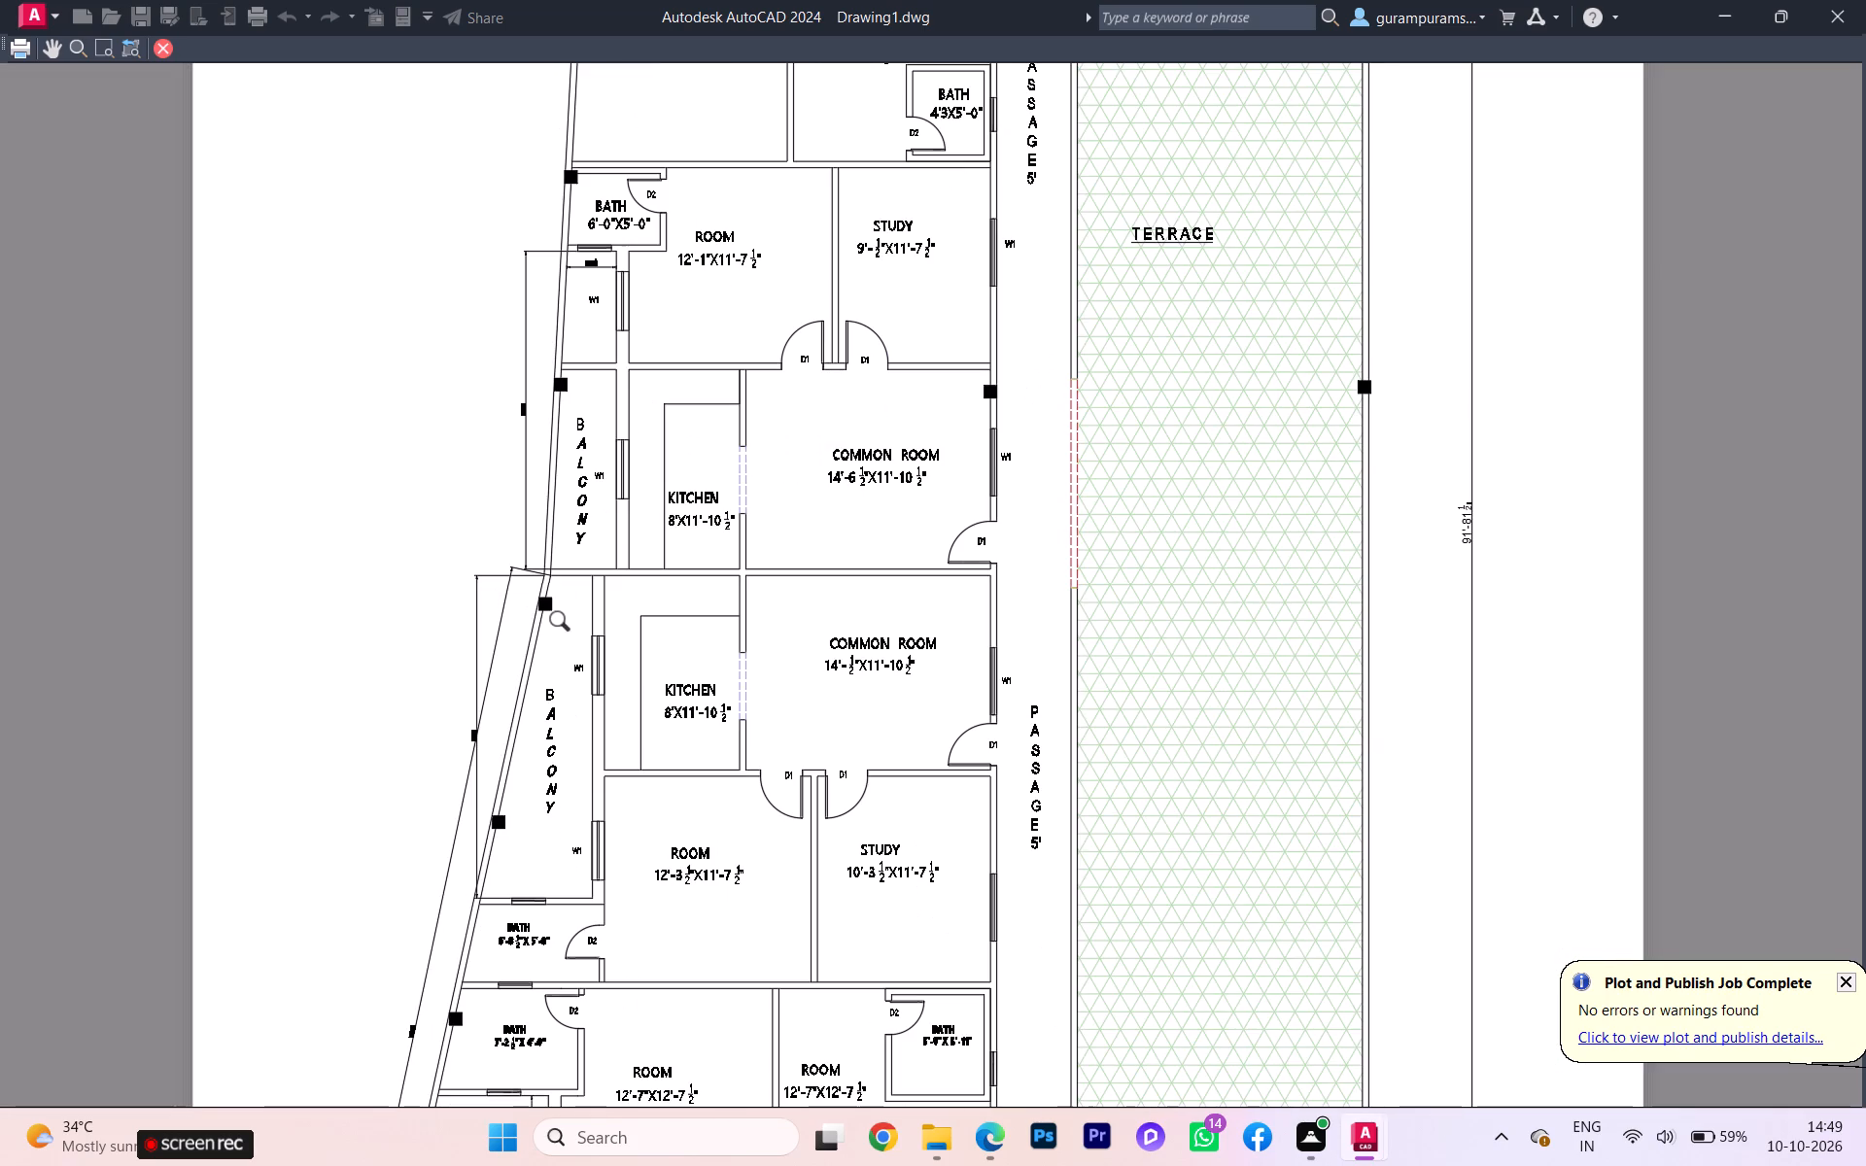
scroll(563, 630, "down", 1)
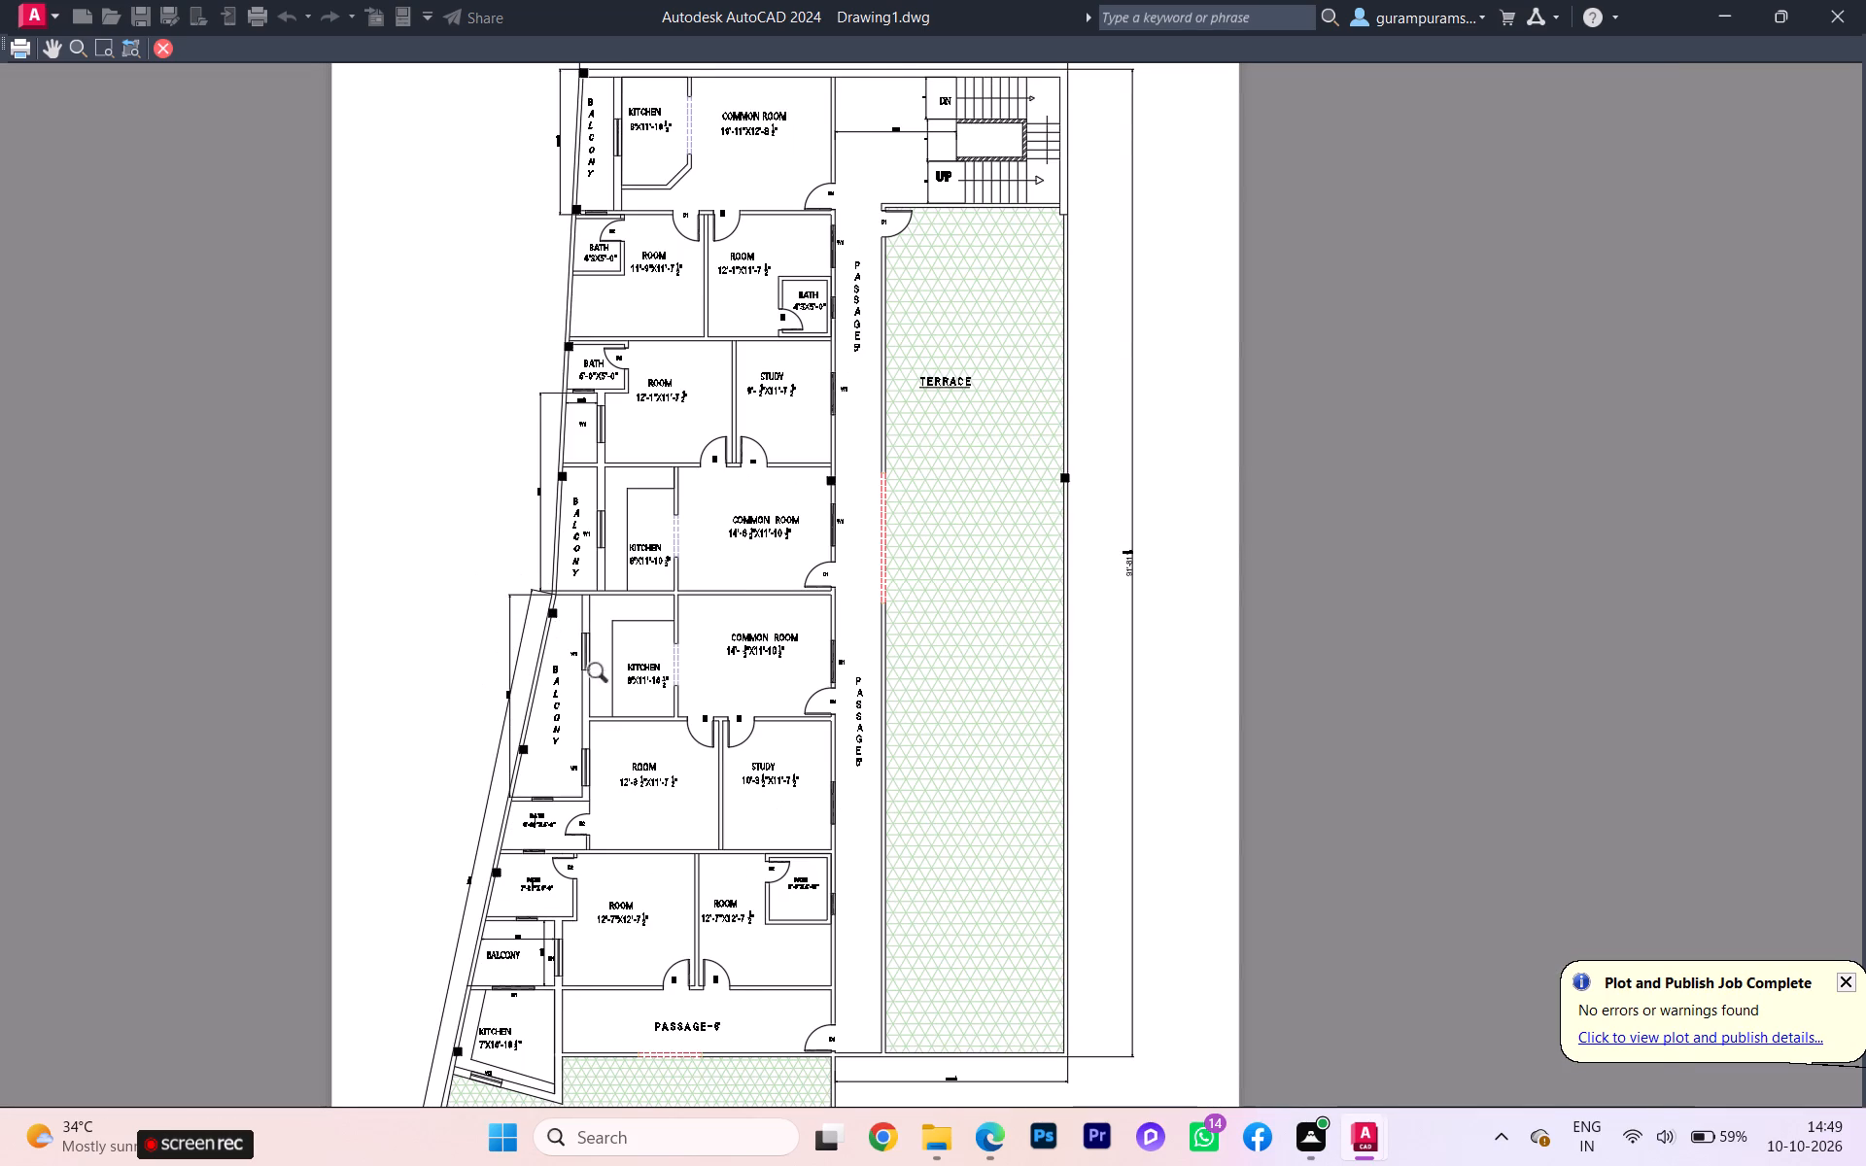
scroll(687, 772, "up", 1)
scroll(687, 772, "down", 1)
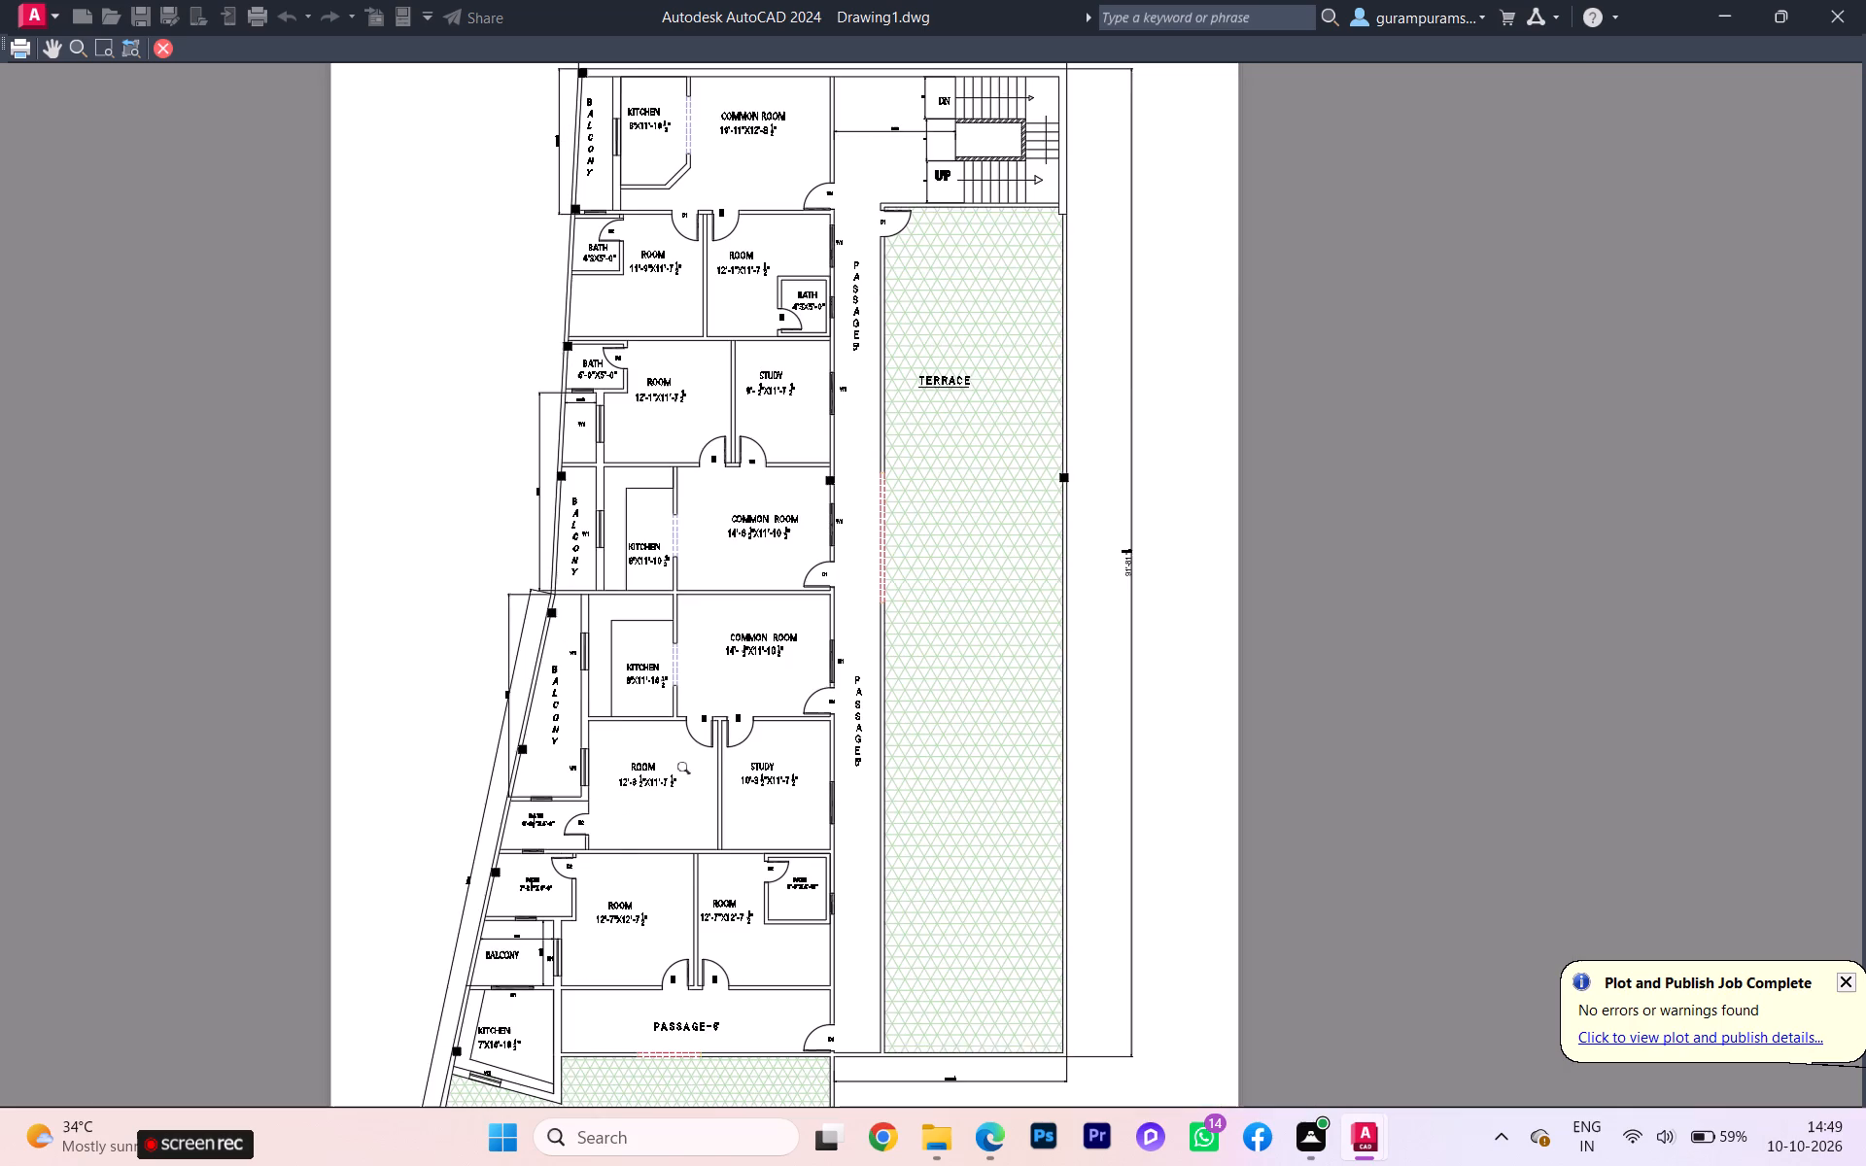
scroll(687, 772, "down", 1)
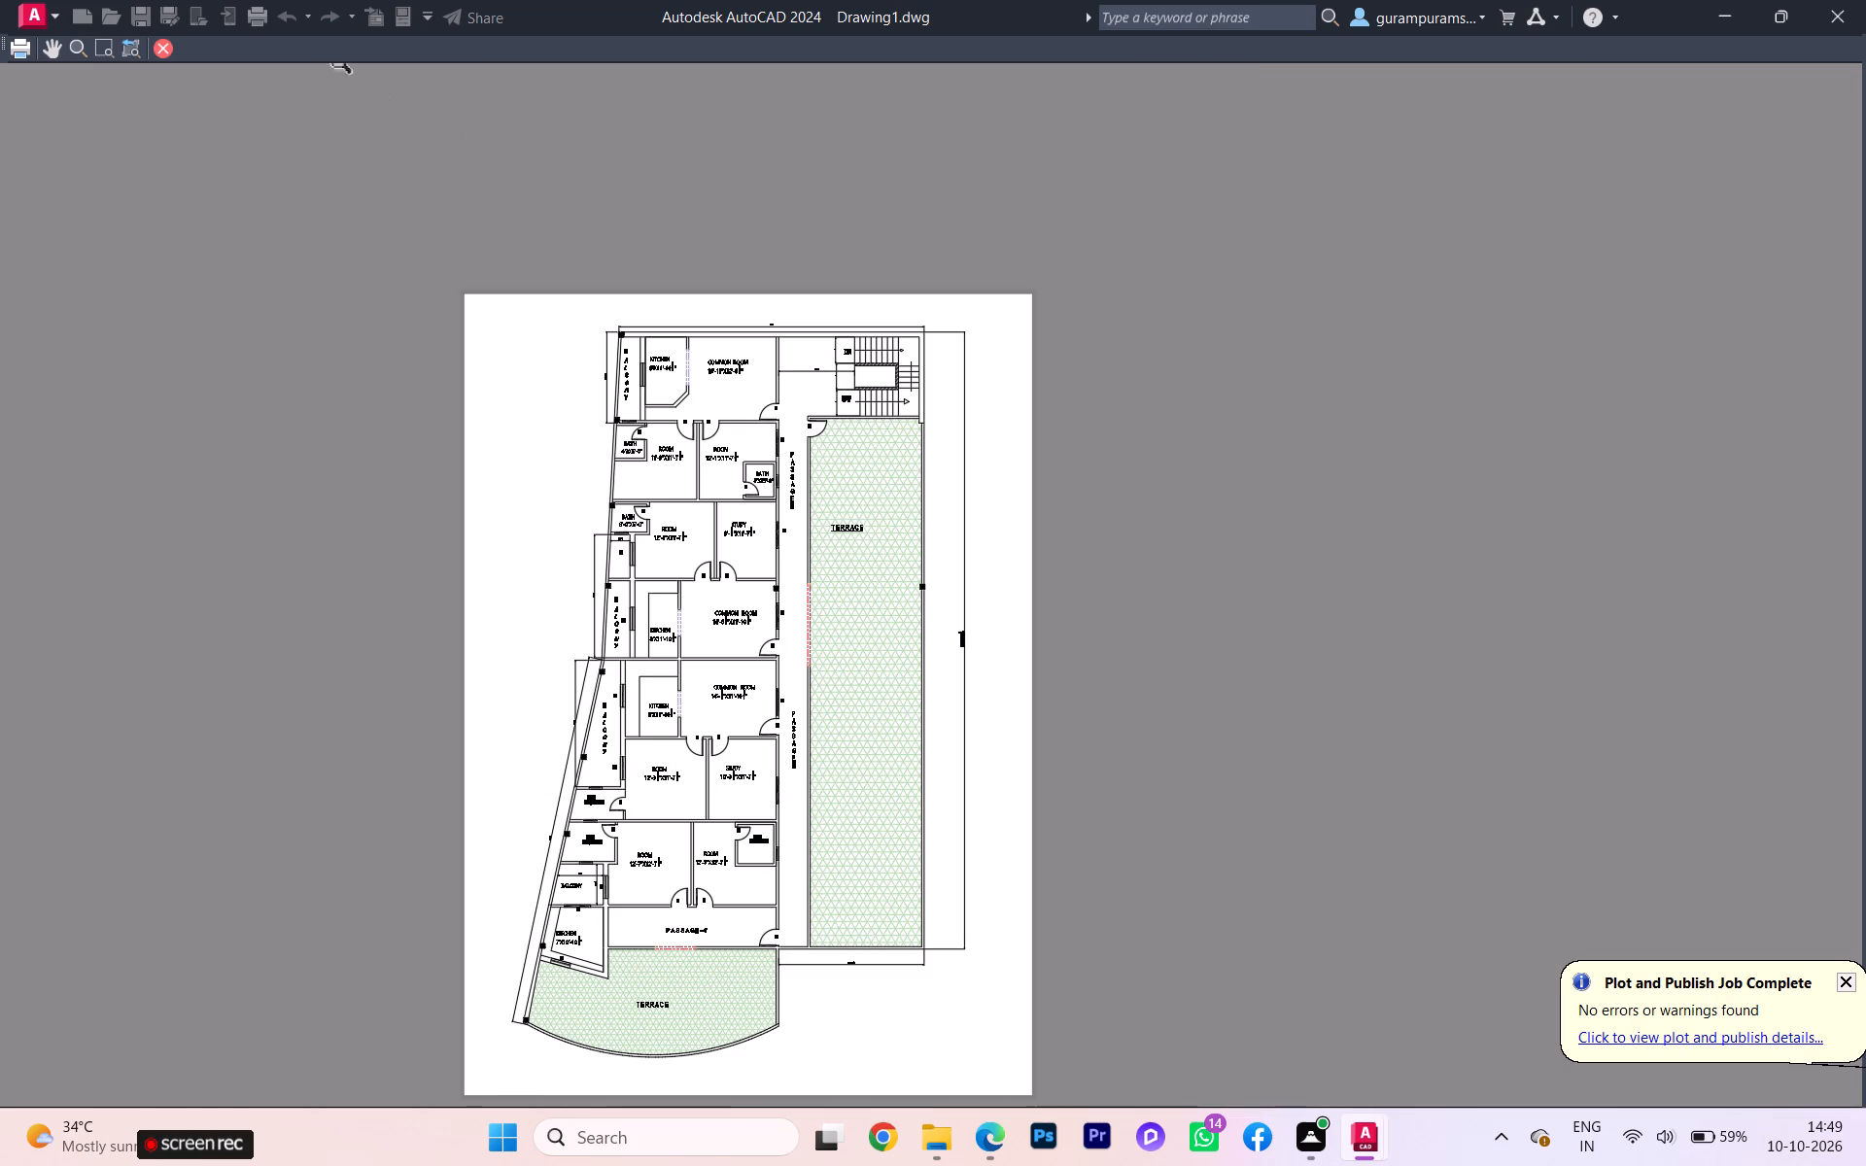
Plot from the preview, saving over the existing DrawingSHOP GROUND 1ST & 2ND-Model.pdf in the internship files folder.
left_click(17, 47)
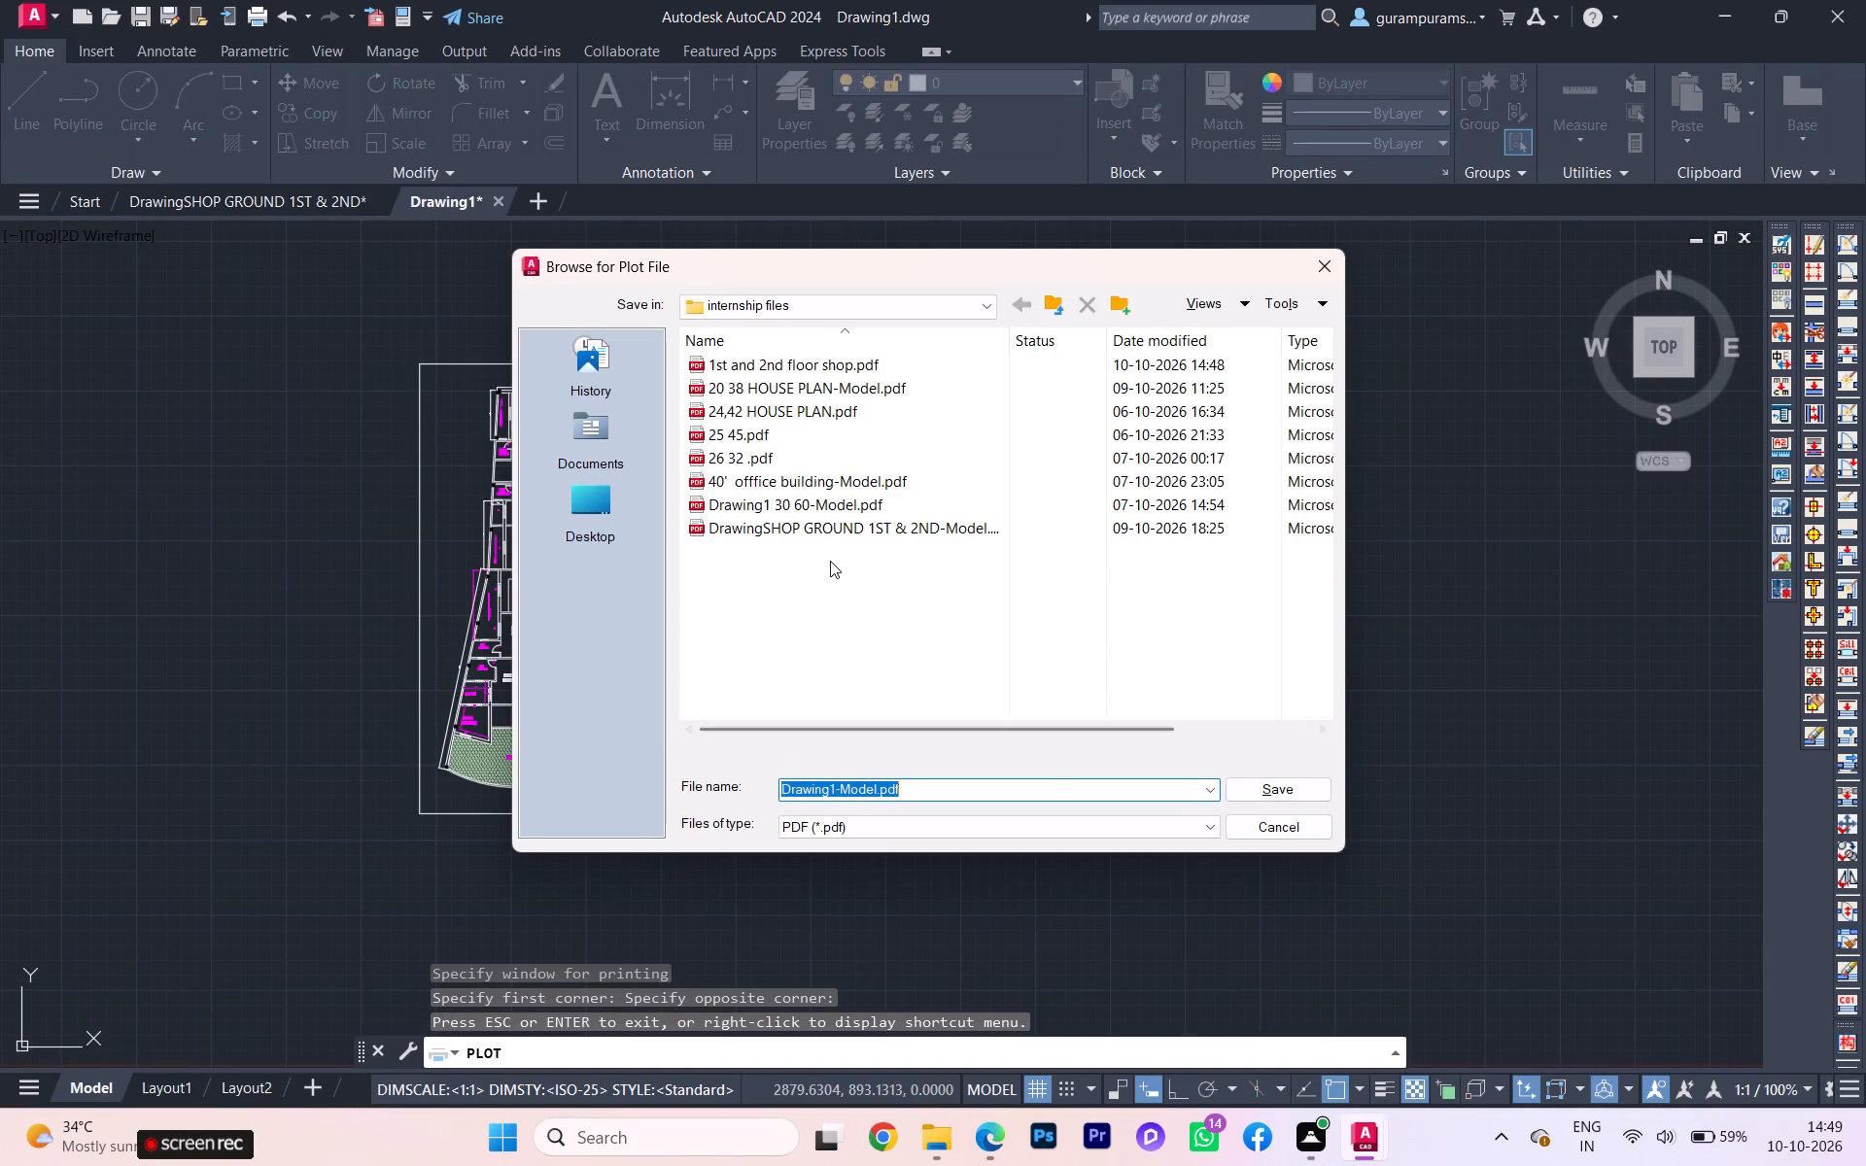
left_click(838, 528)
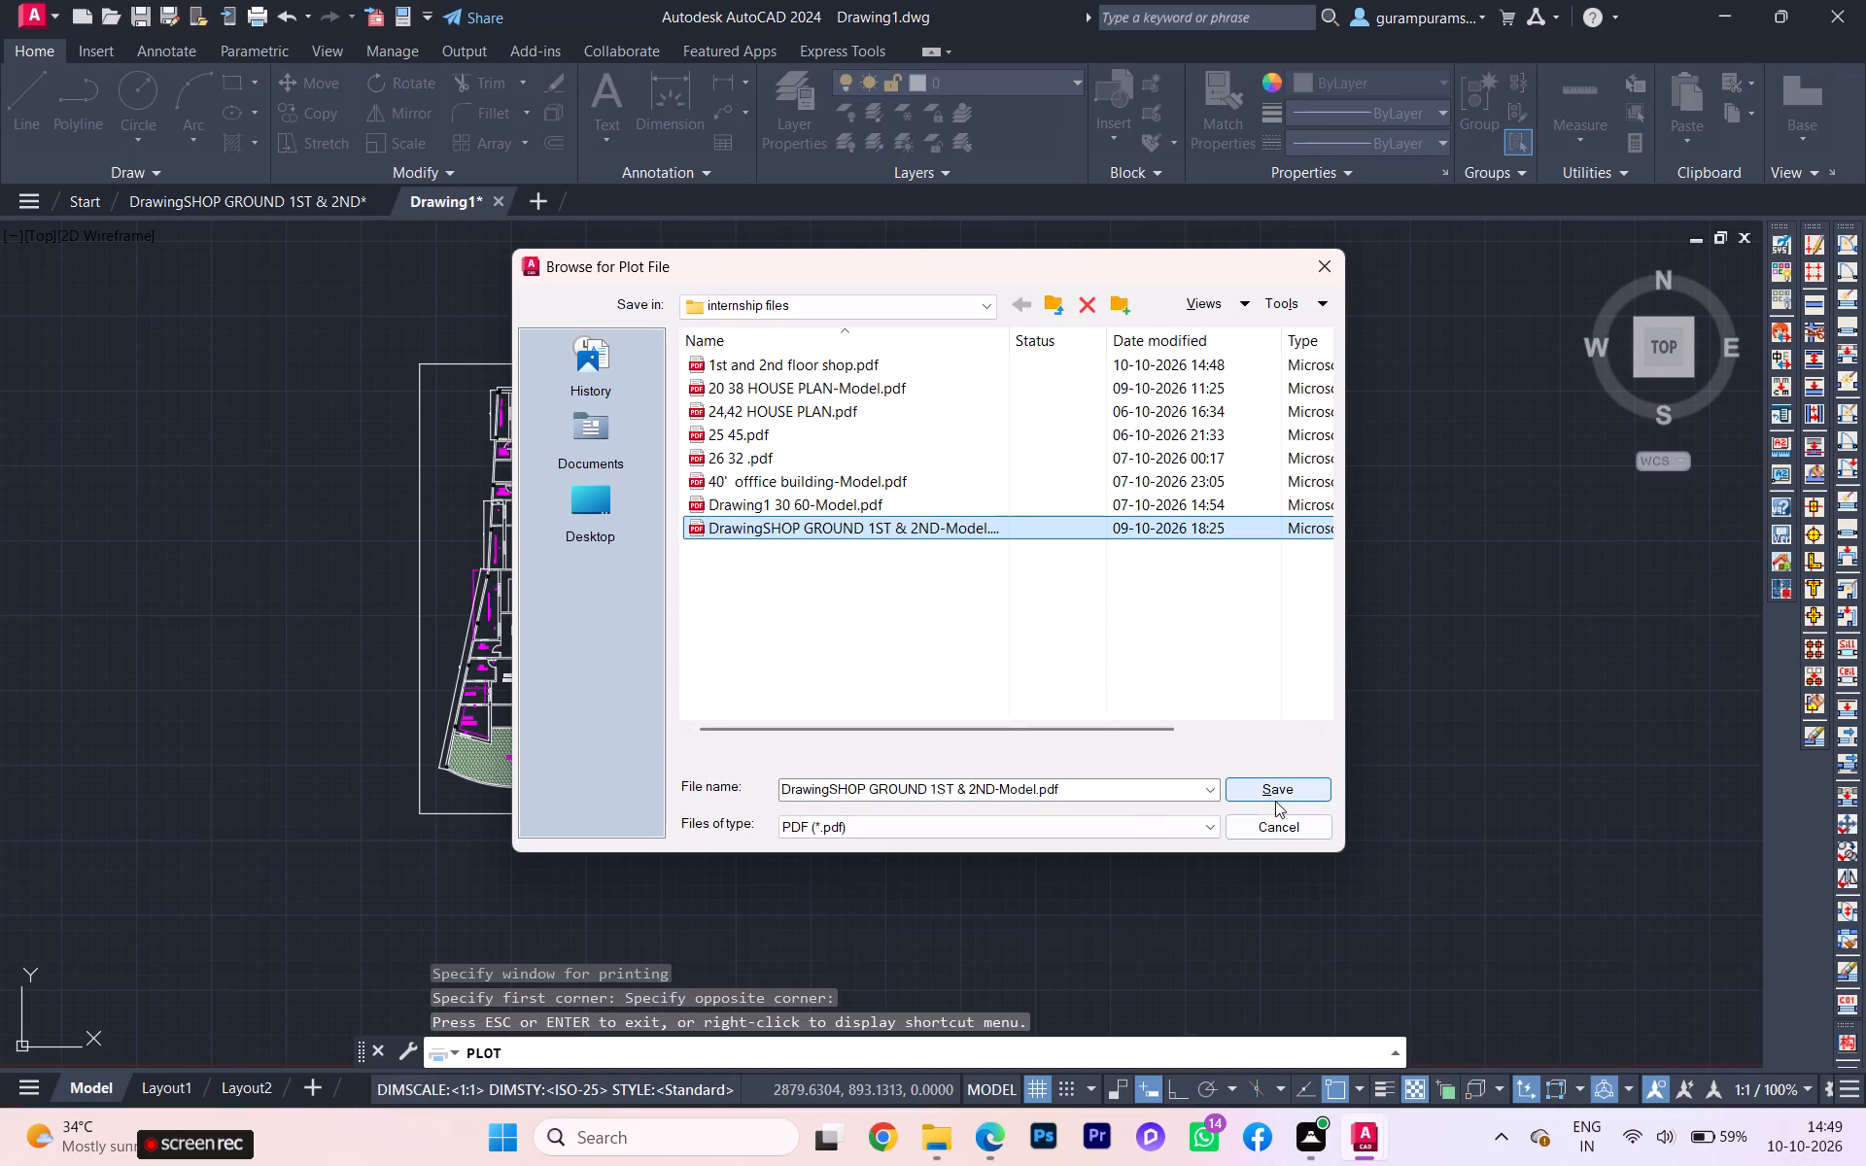
left_click(1279, 798)
left_click(998, 610)
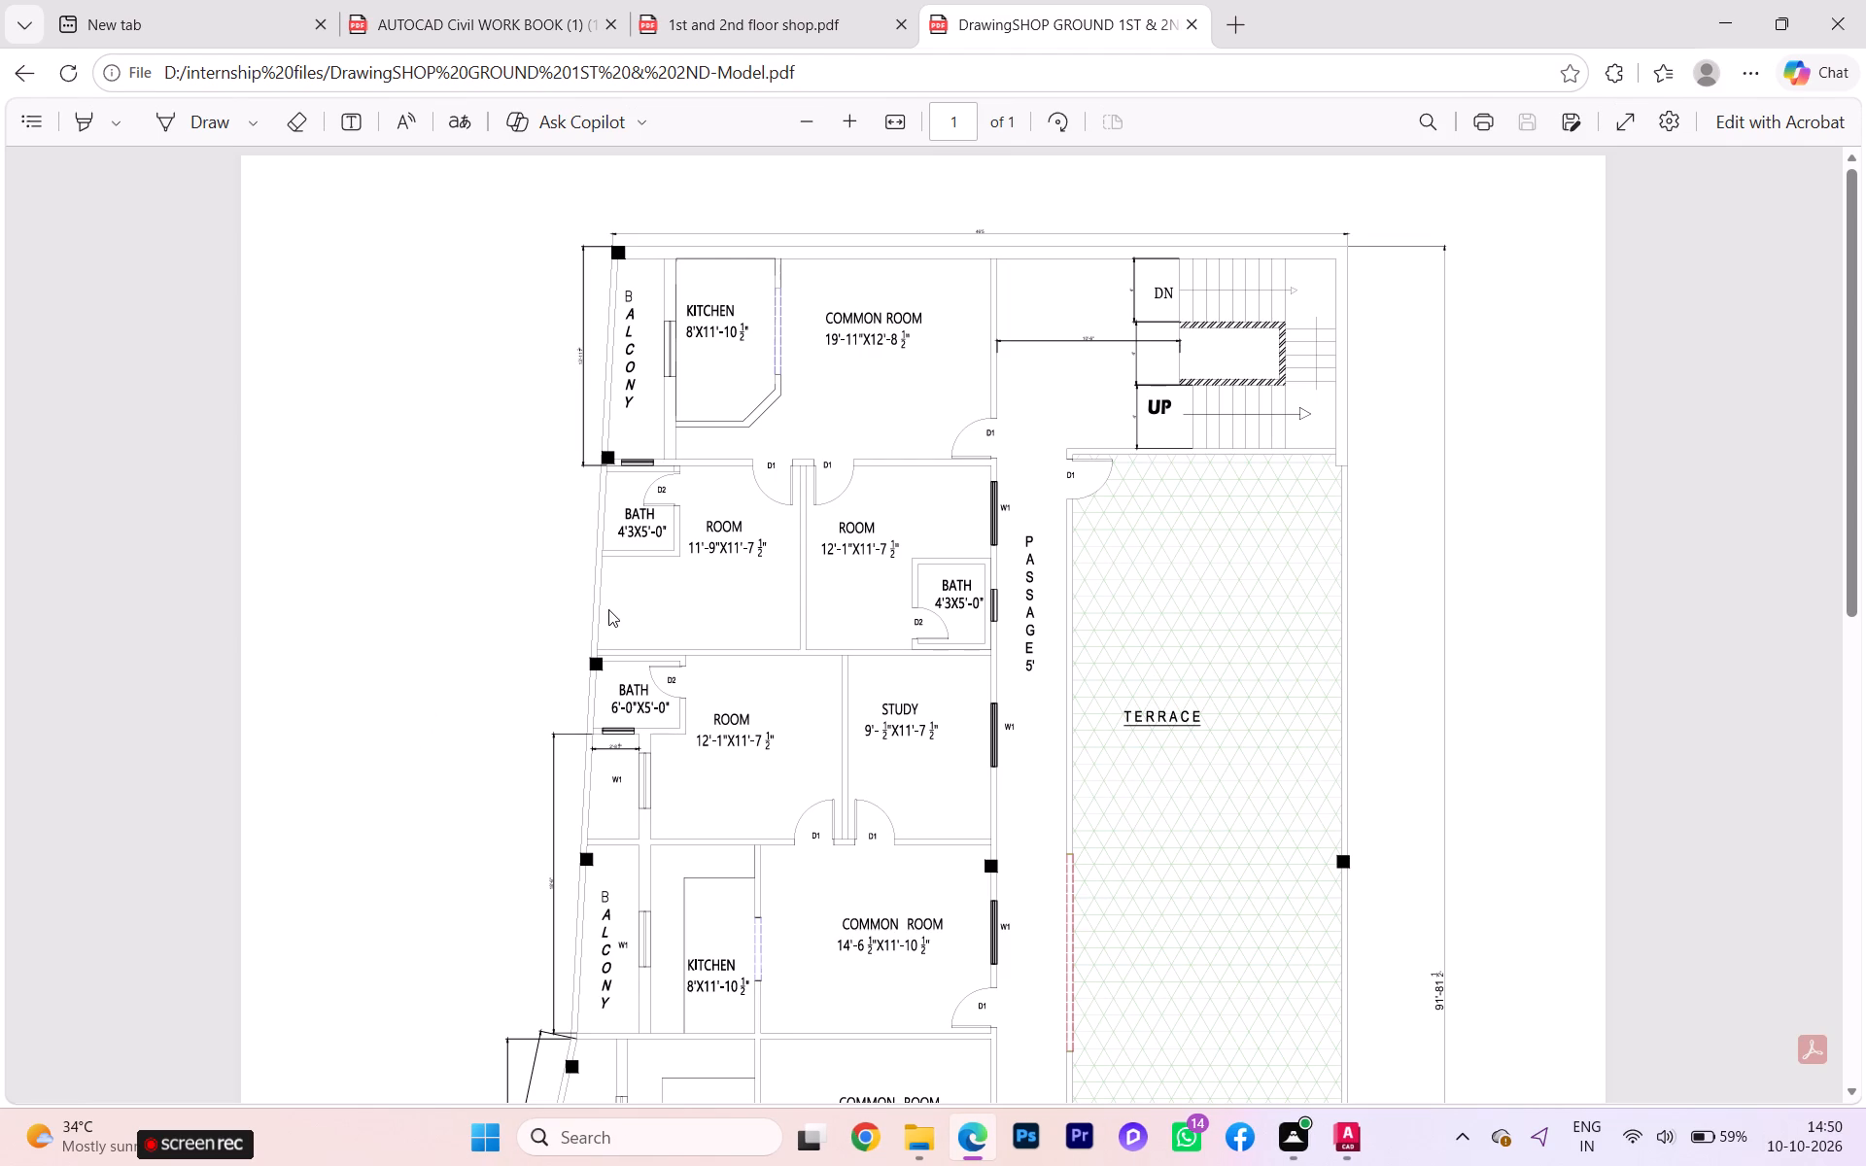
Switch from the plotted PDF back to Drawing1 in AutoCAD.
left_click(1360, 1131)
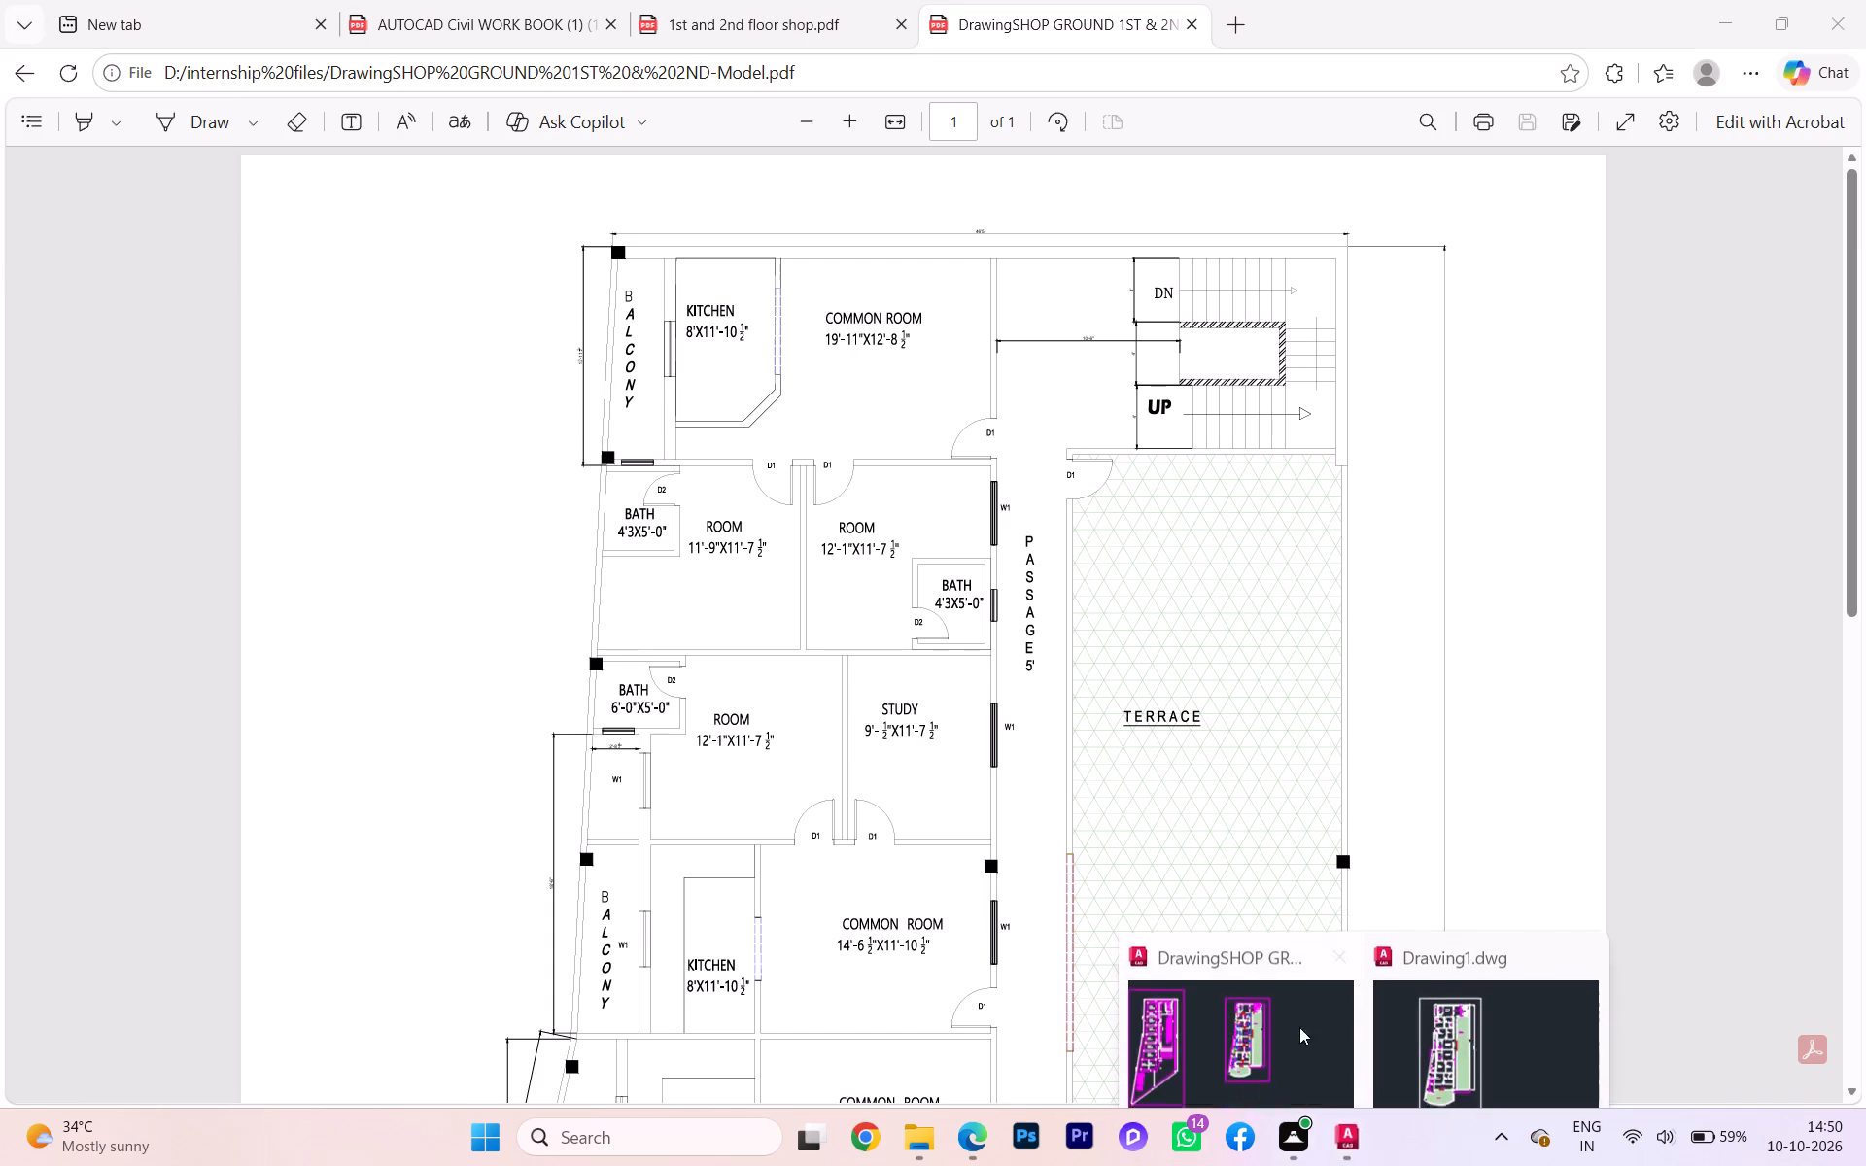
left_click(1520, 1036)
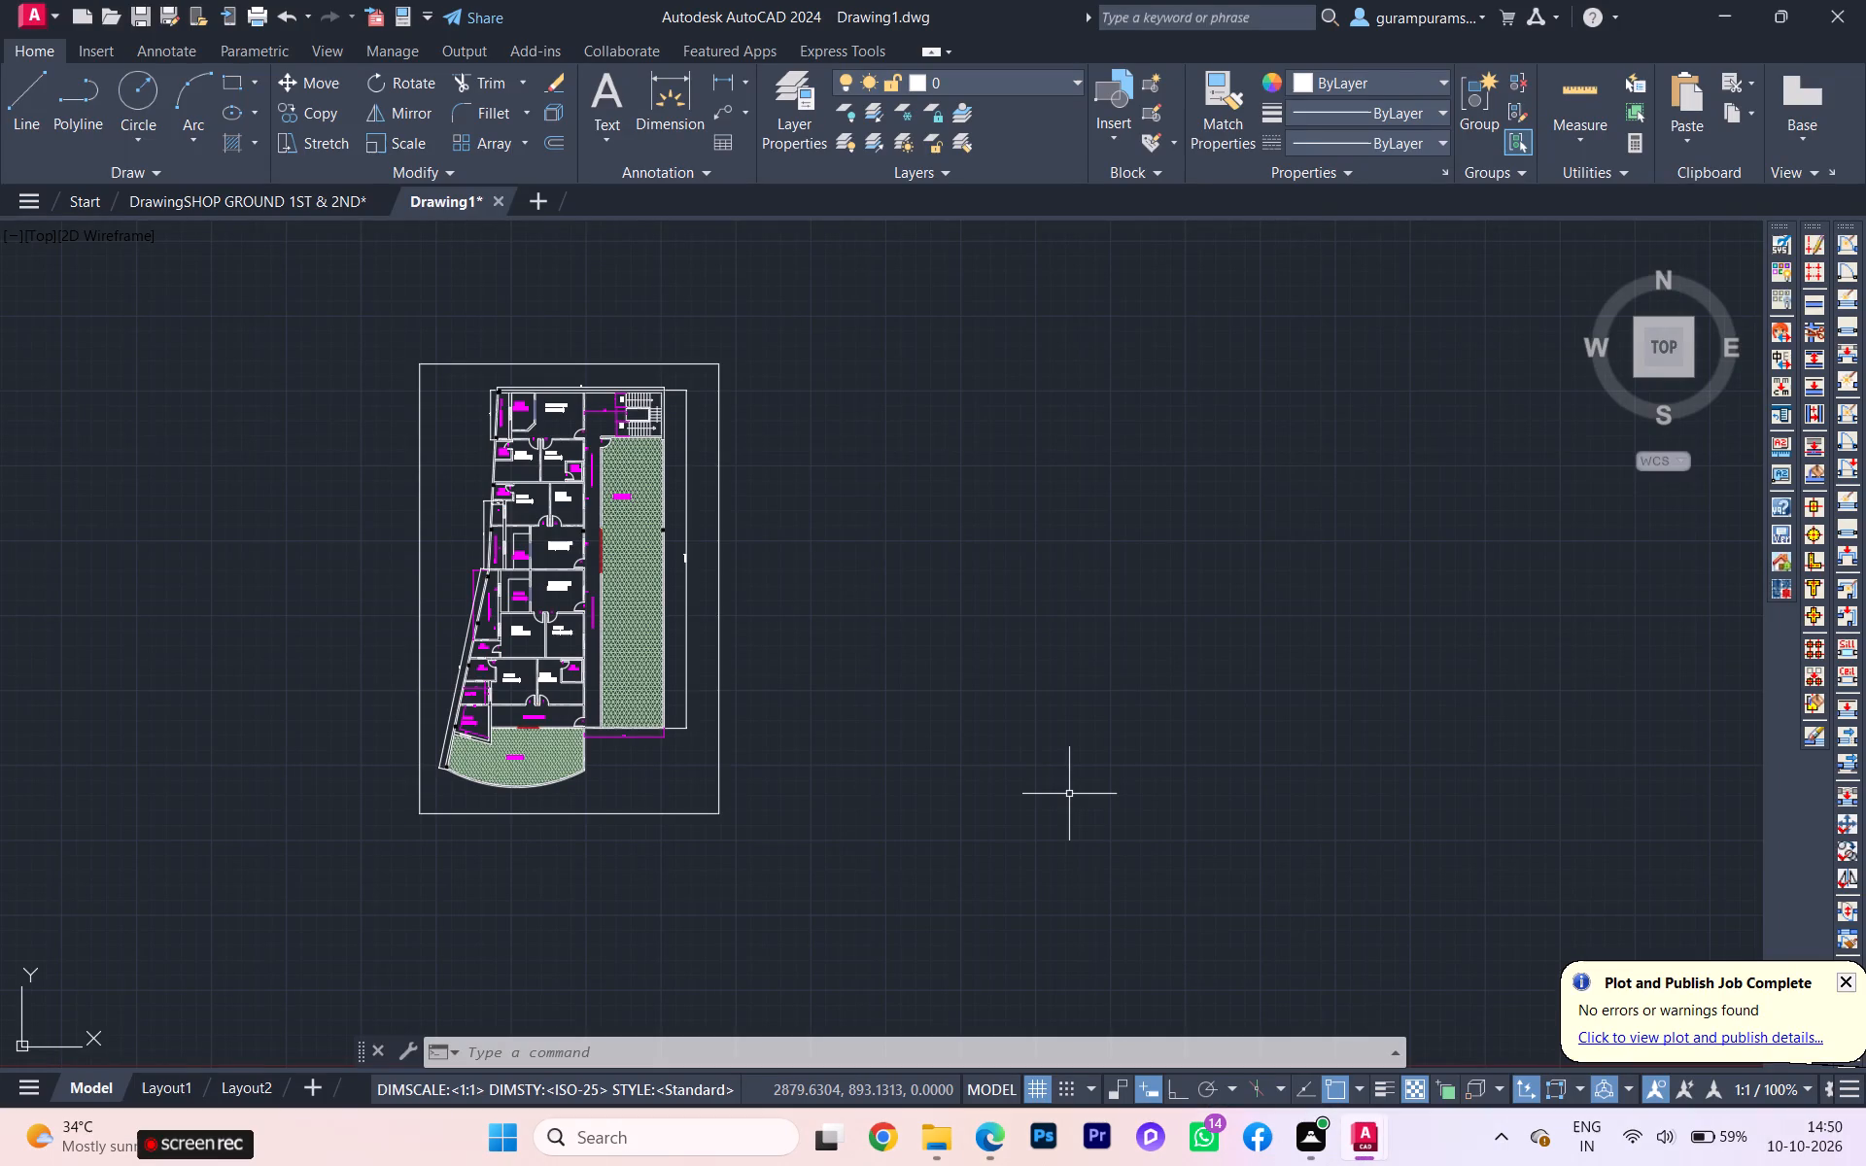
Set up another plot with DWG To PDF.pc3 on ISO expand A3 (297.00 x 420.00 MM) paper.
key("ctrl+p")
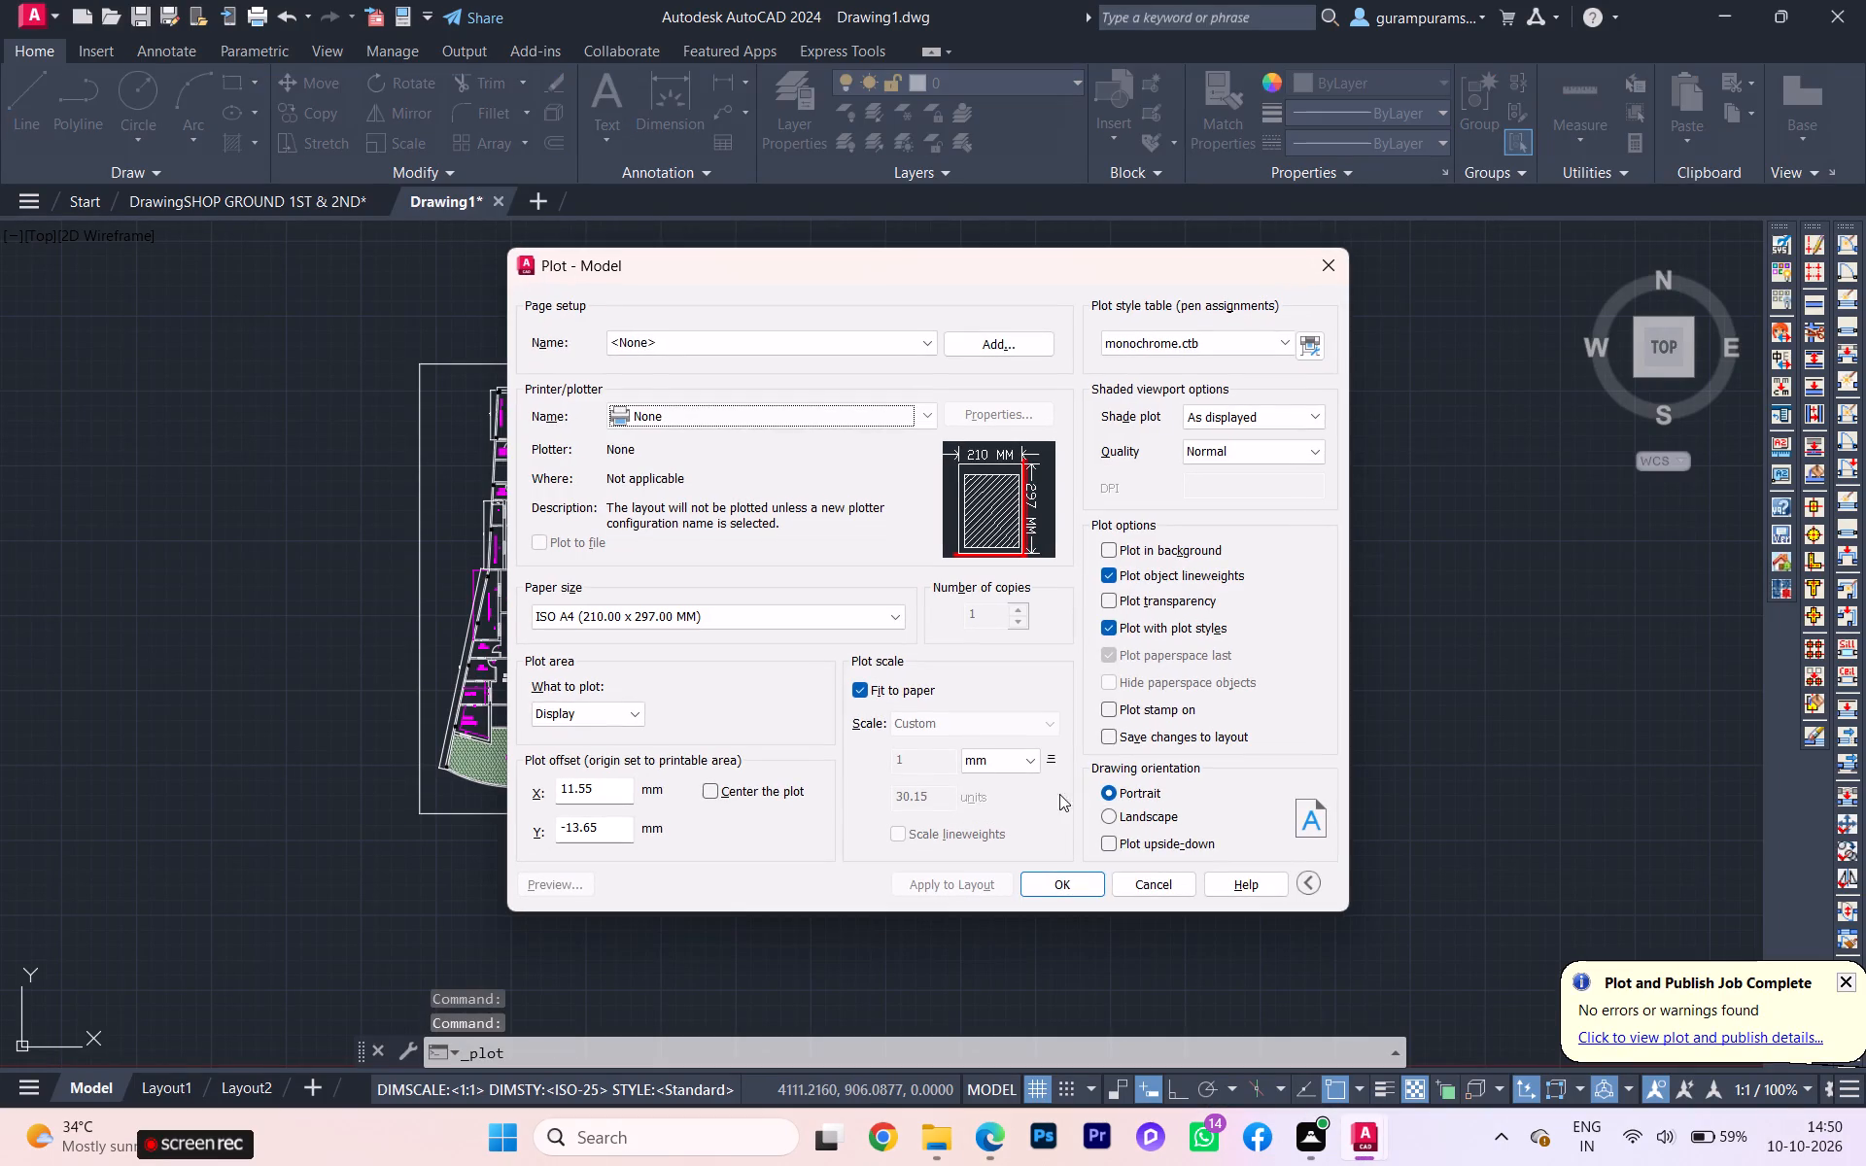
left_click(923, 404)
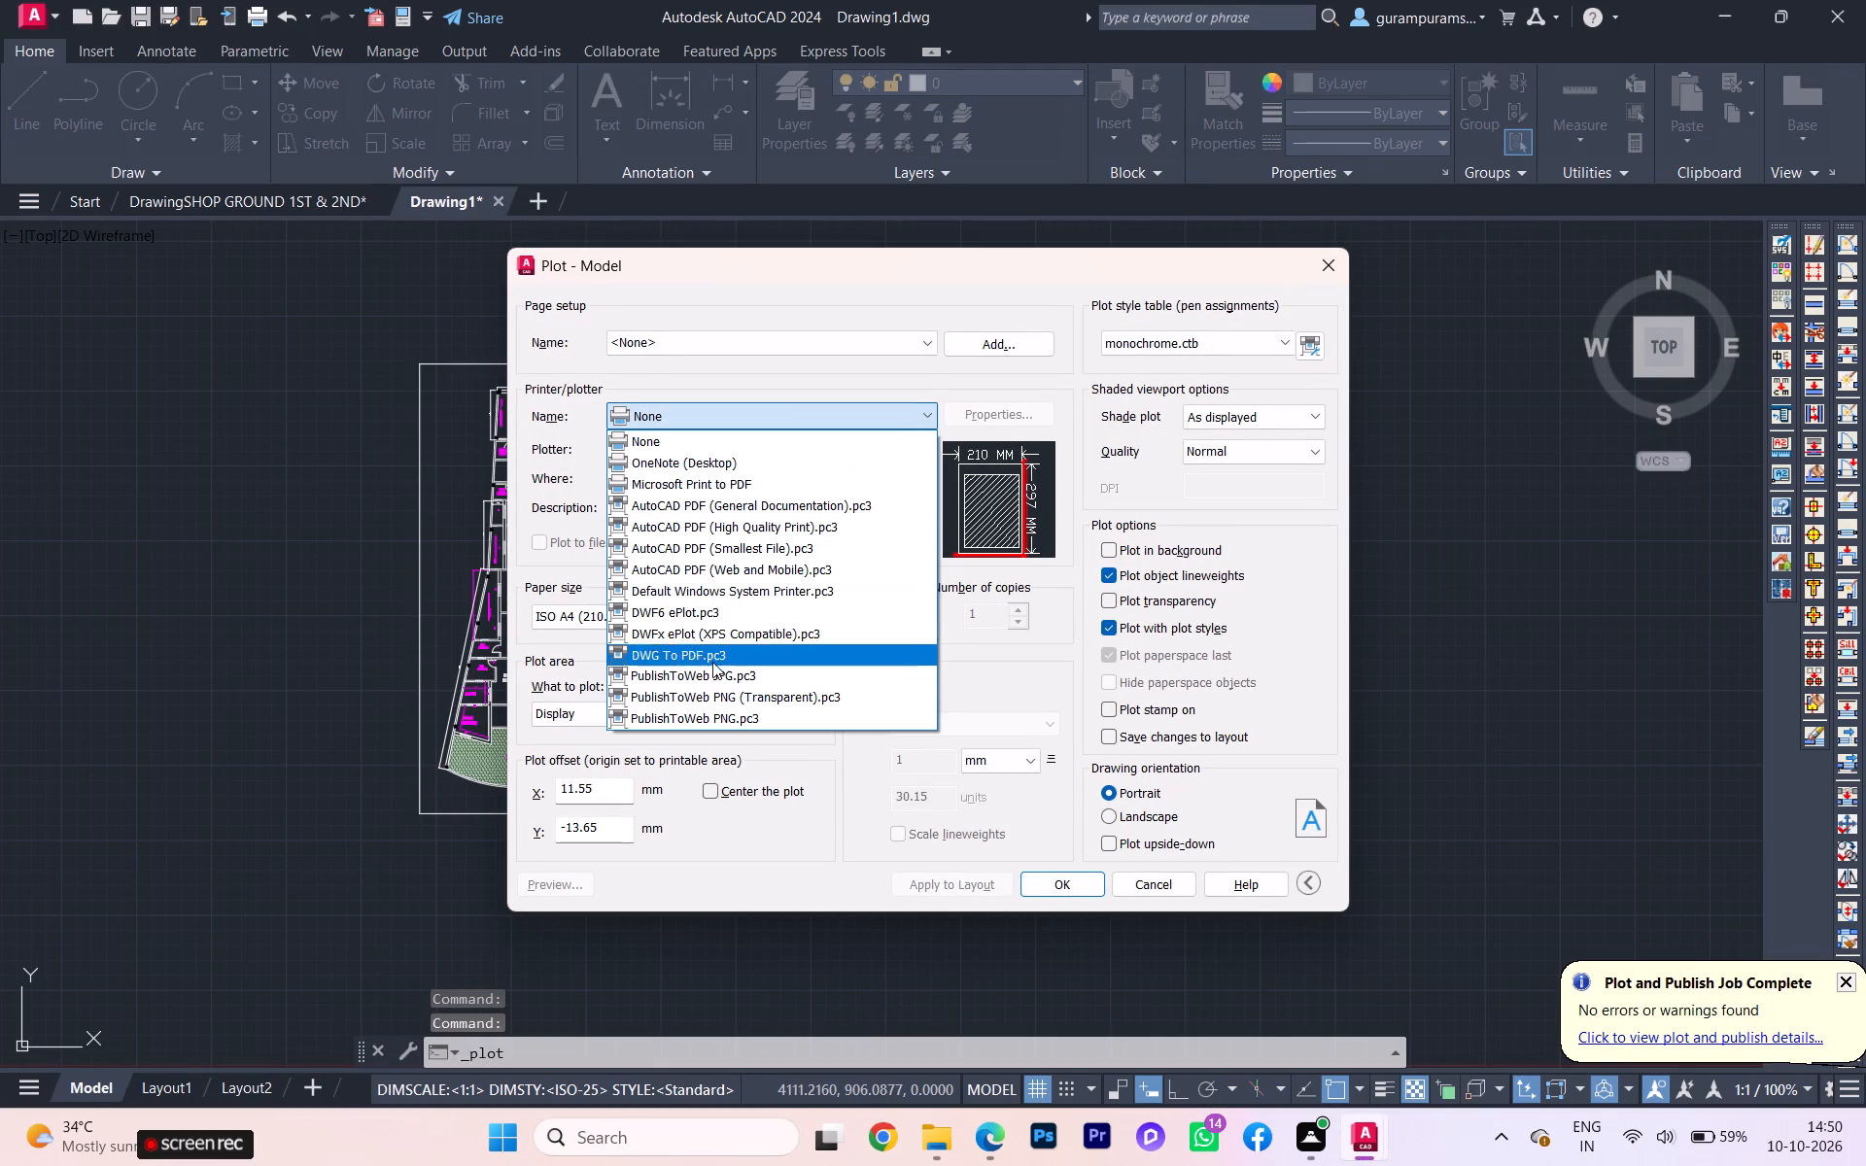
left_click(725, 660)
left_click(713, 616)
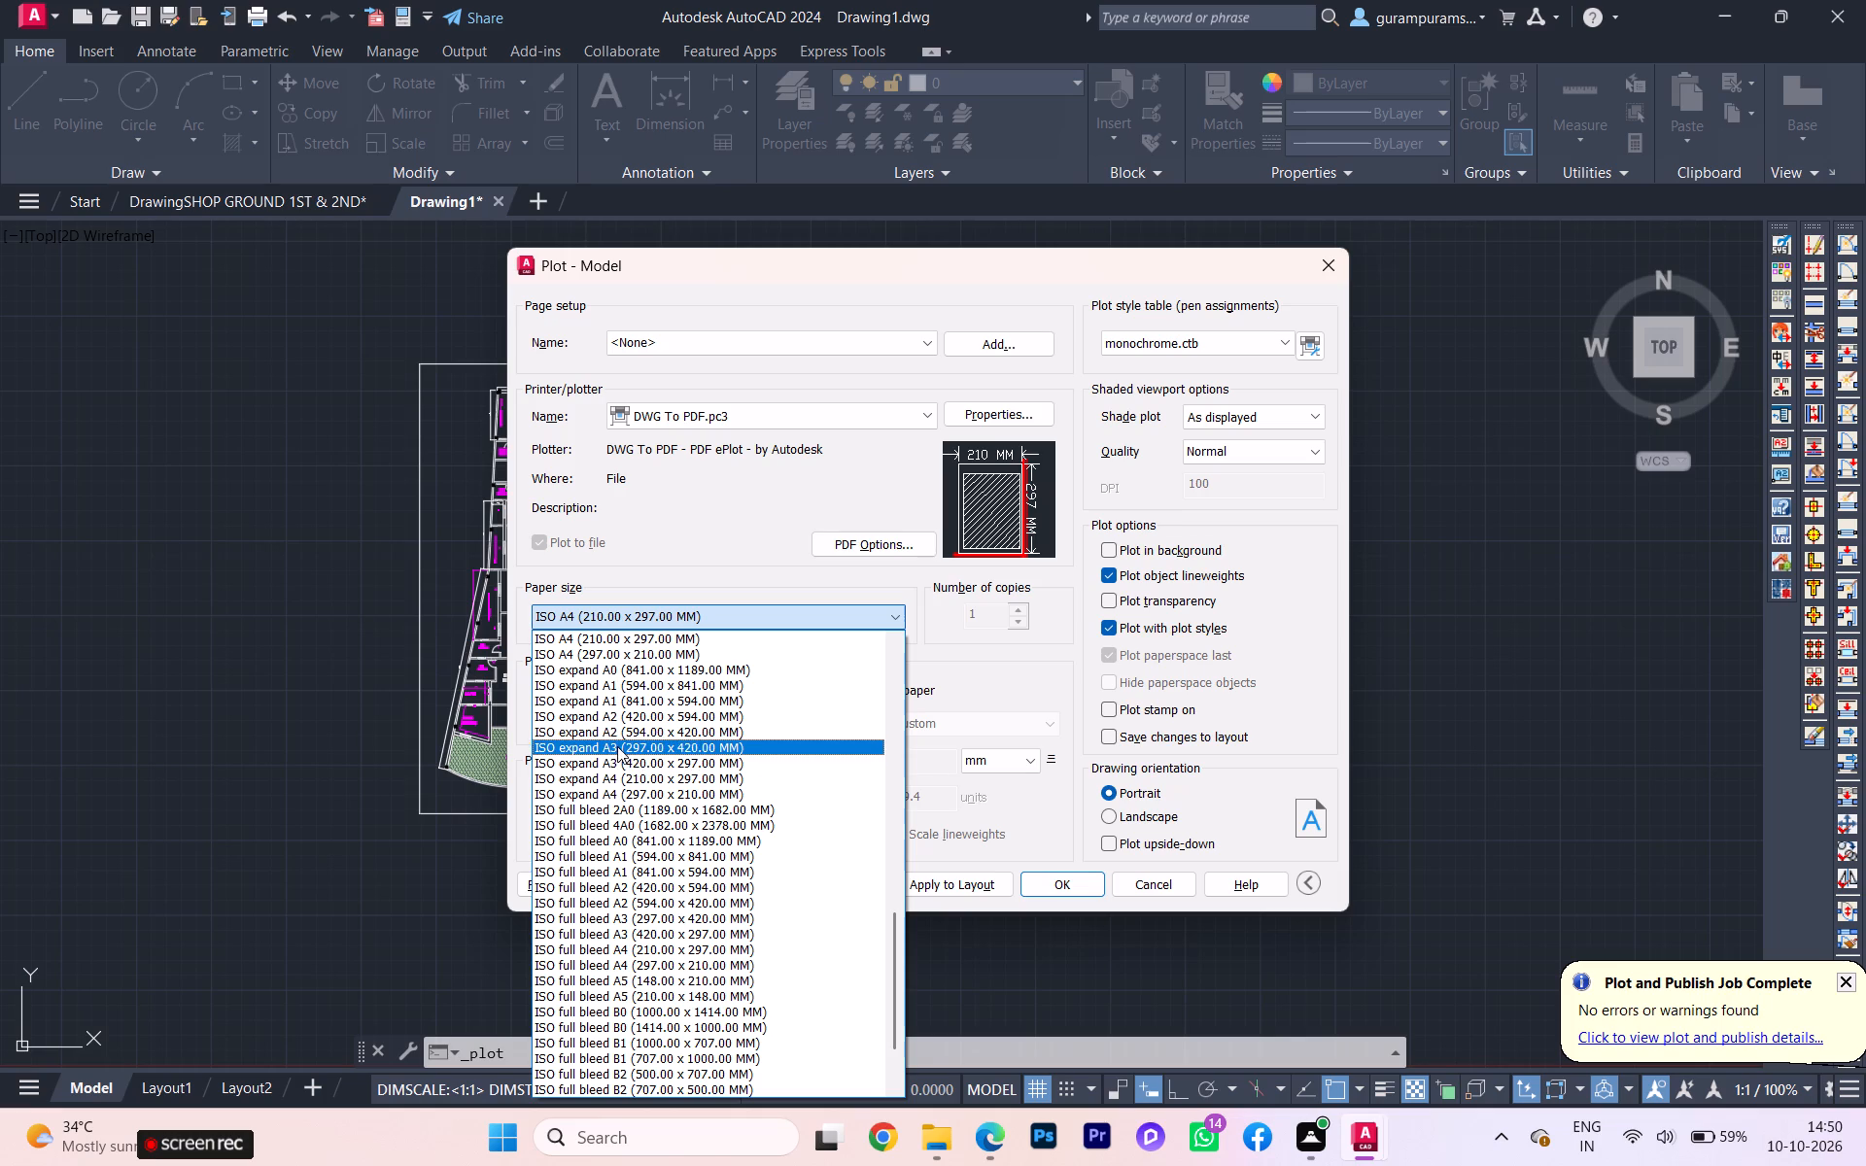
left_click(617, 746)
Set the plot area to a window from the frame's upper-left corner to just inside its lower-right corner.
left_click(611, 724)
left_click(576, 776)
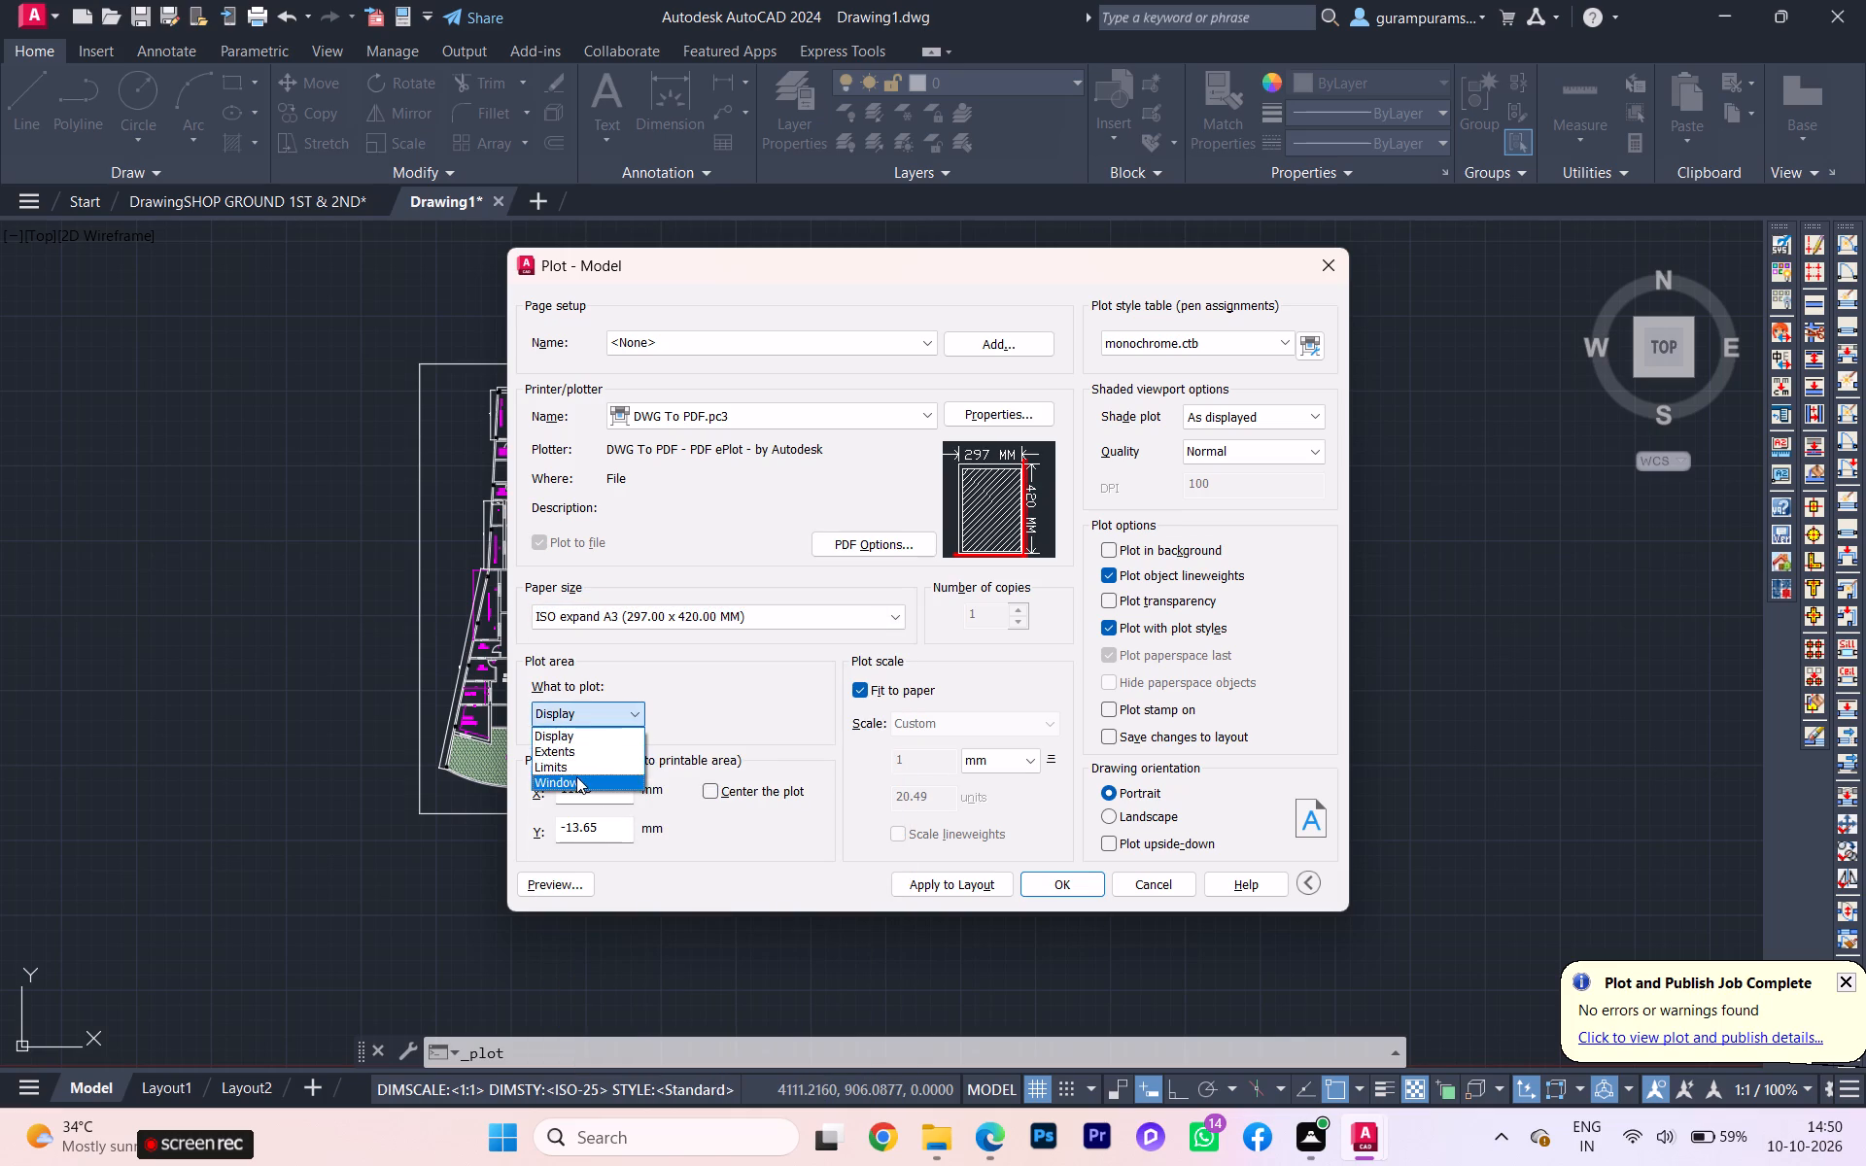
left_click(428, 369)
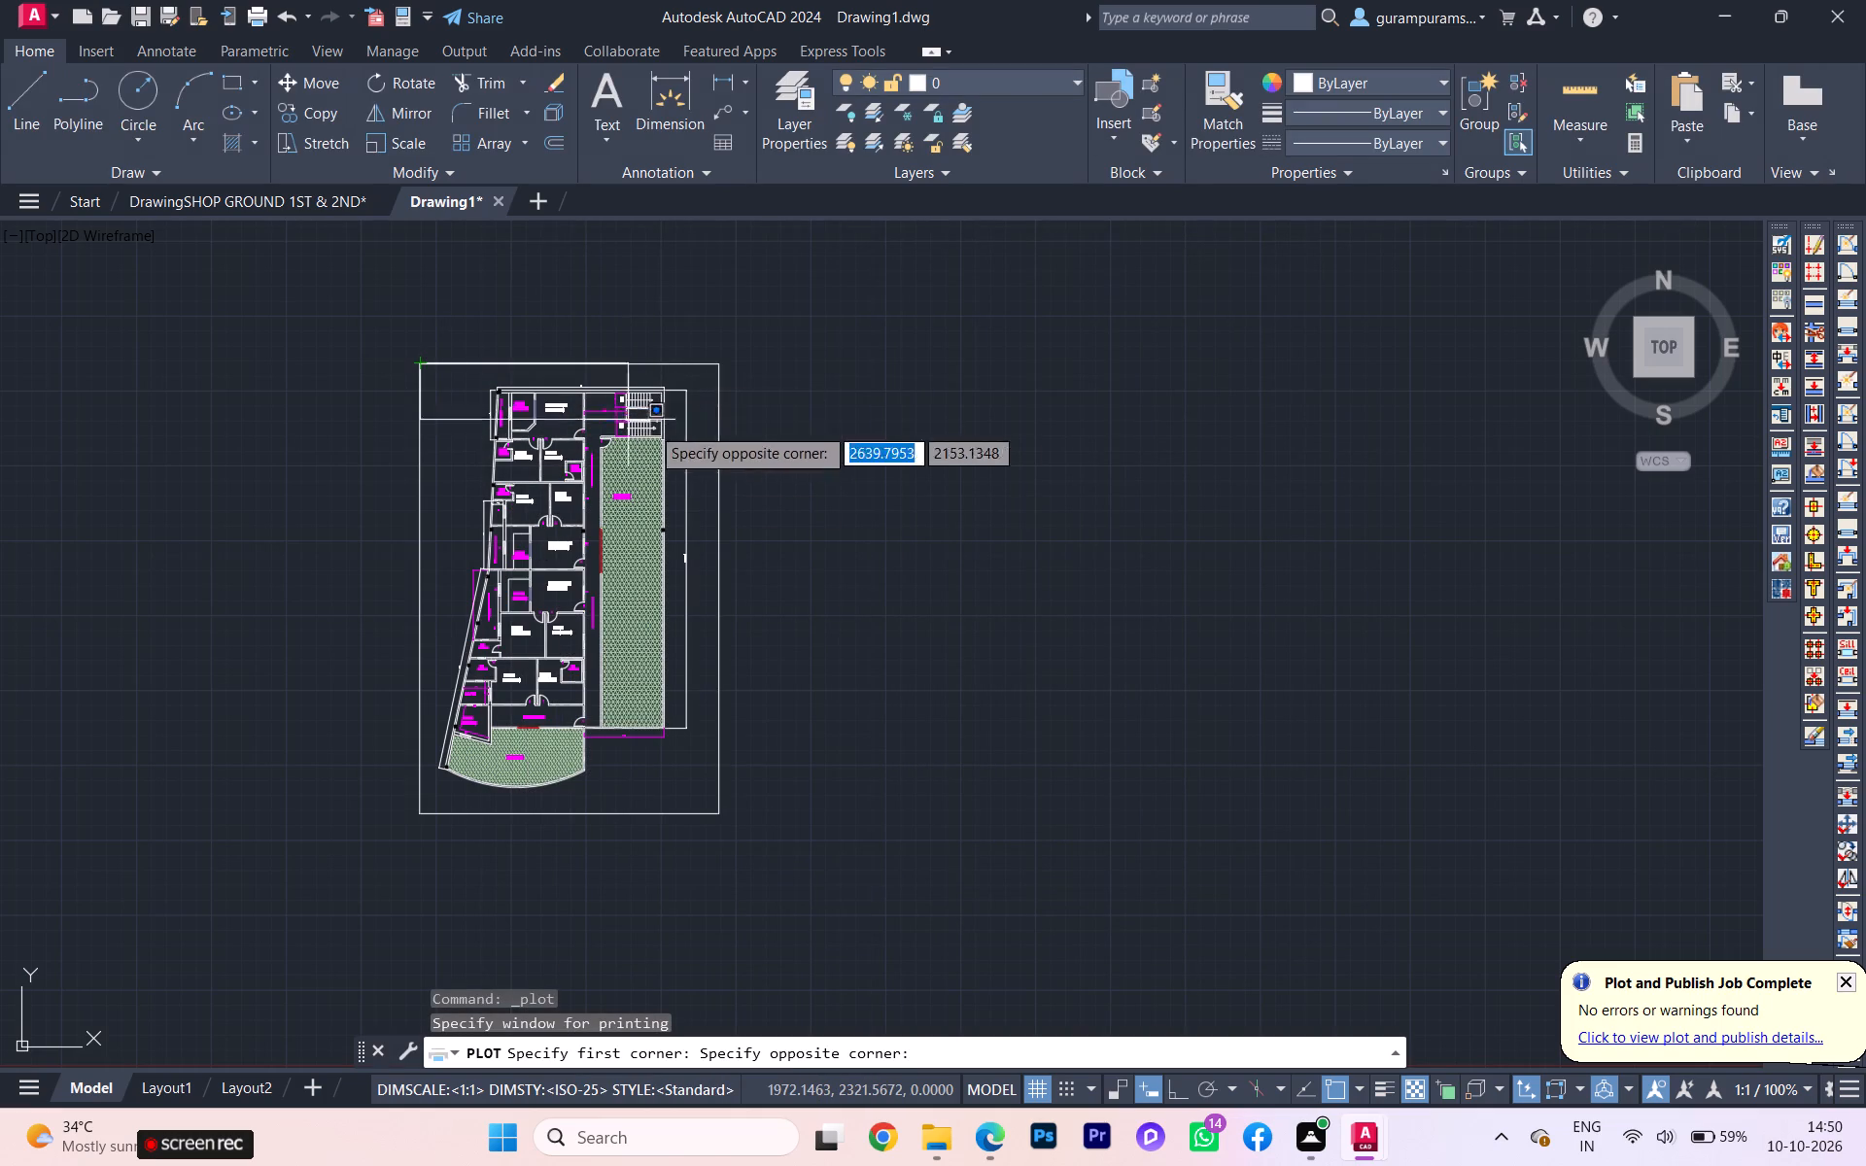
left_click(705, 791)
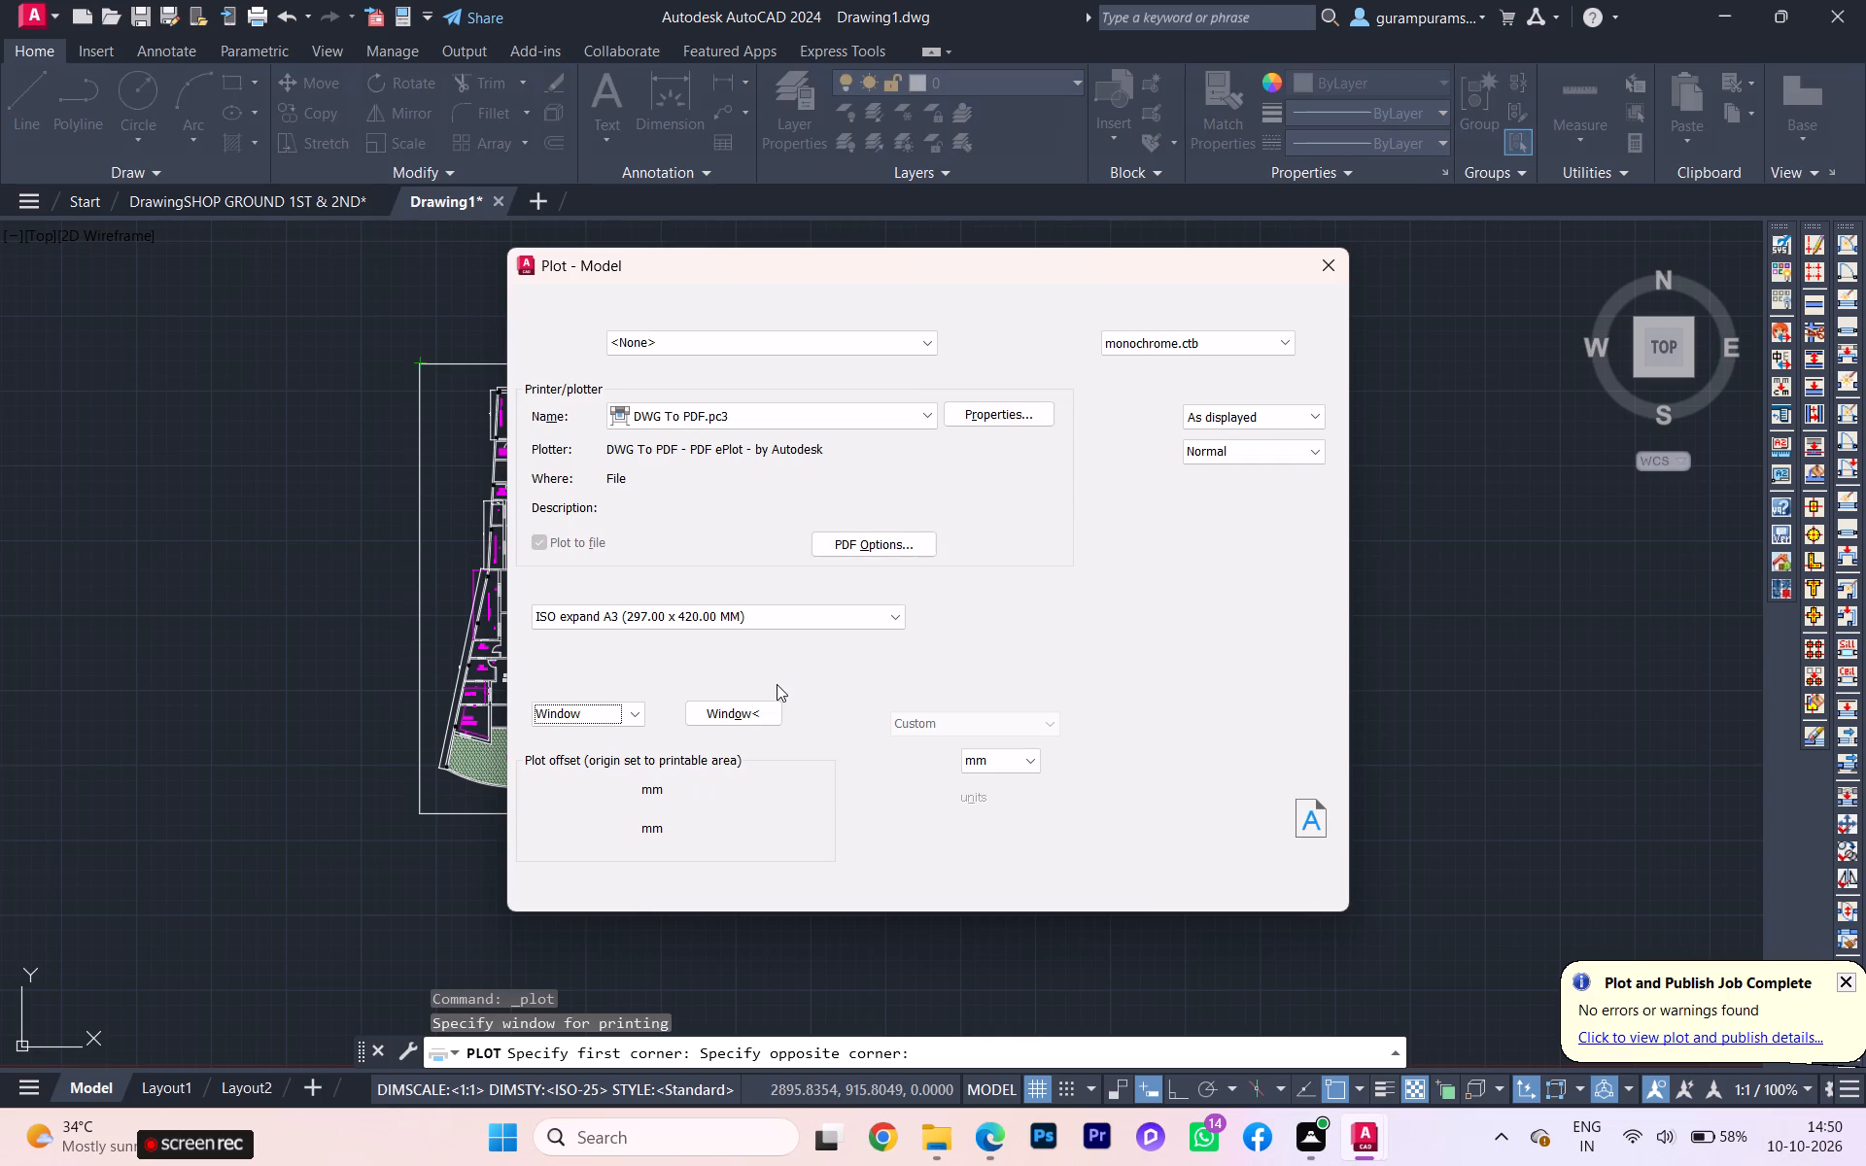
Set the plot scale units to inches and centre the plot on the sheet.
left_click(964, 757)
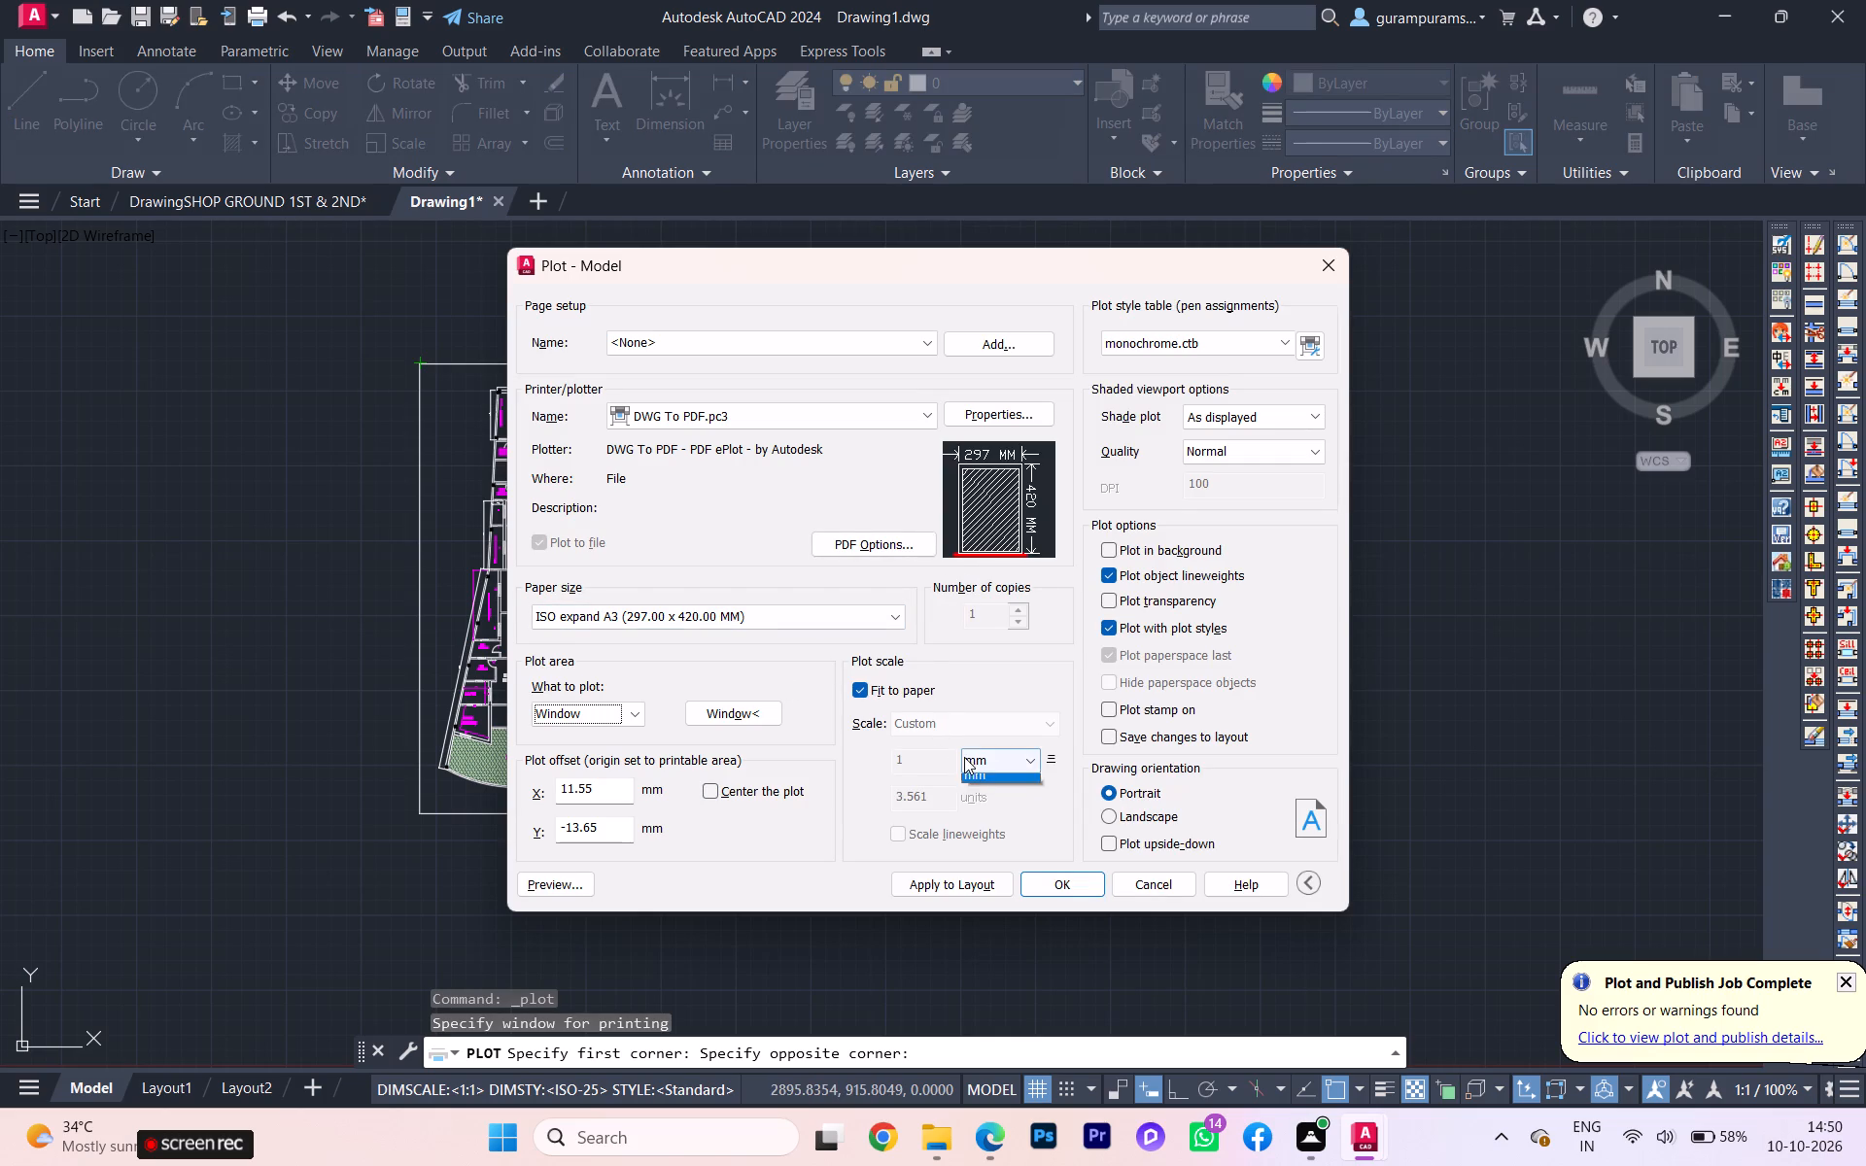
left_click(985, 779)
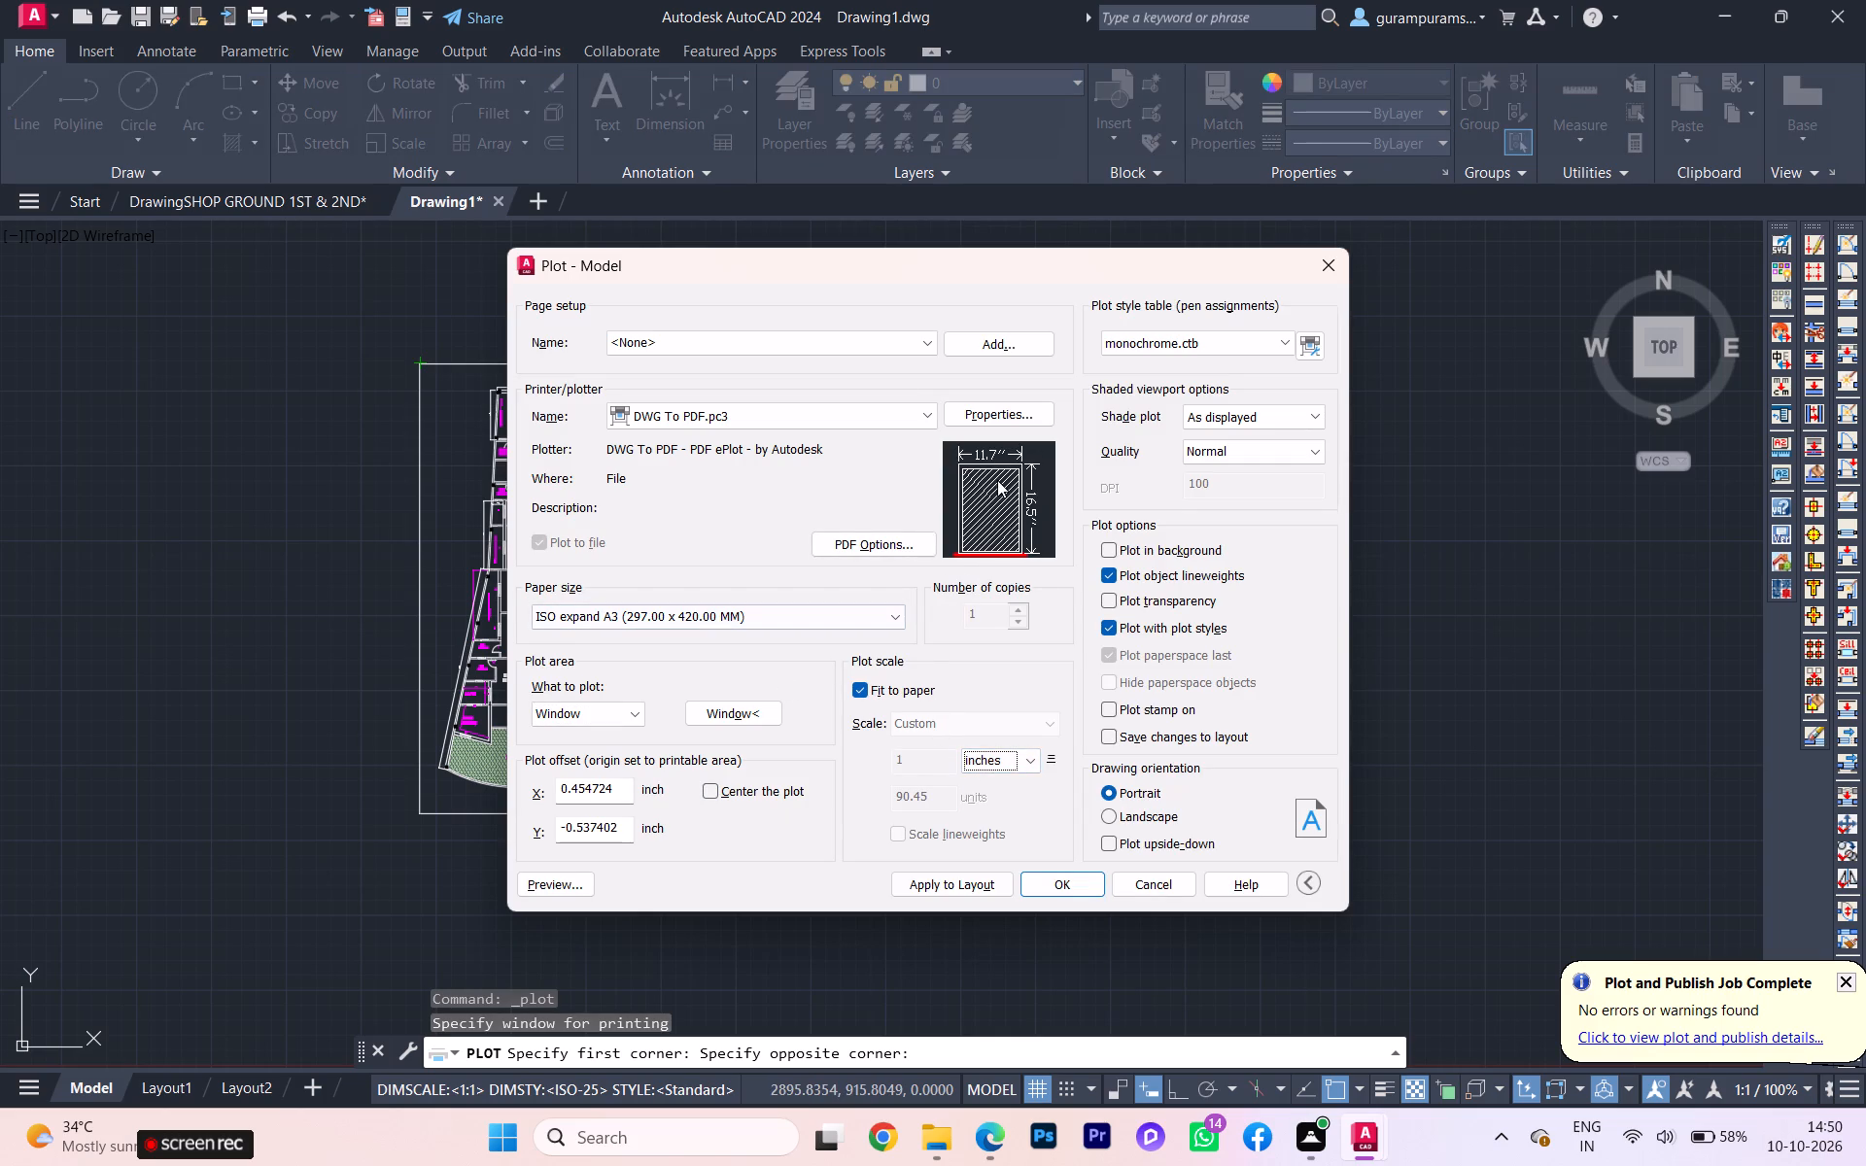
left_click(731, 792)
Preview the plot and examine the floor plan's room labels, linework and fit on the A3 sheet.
left_click(569, 875)
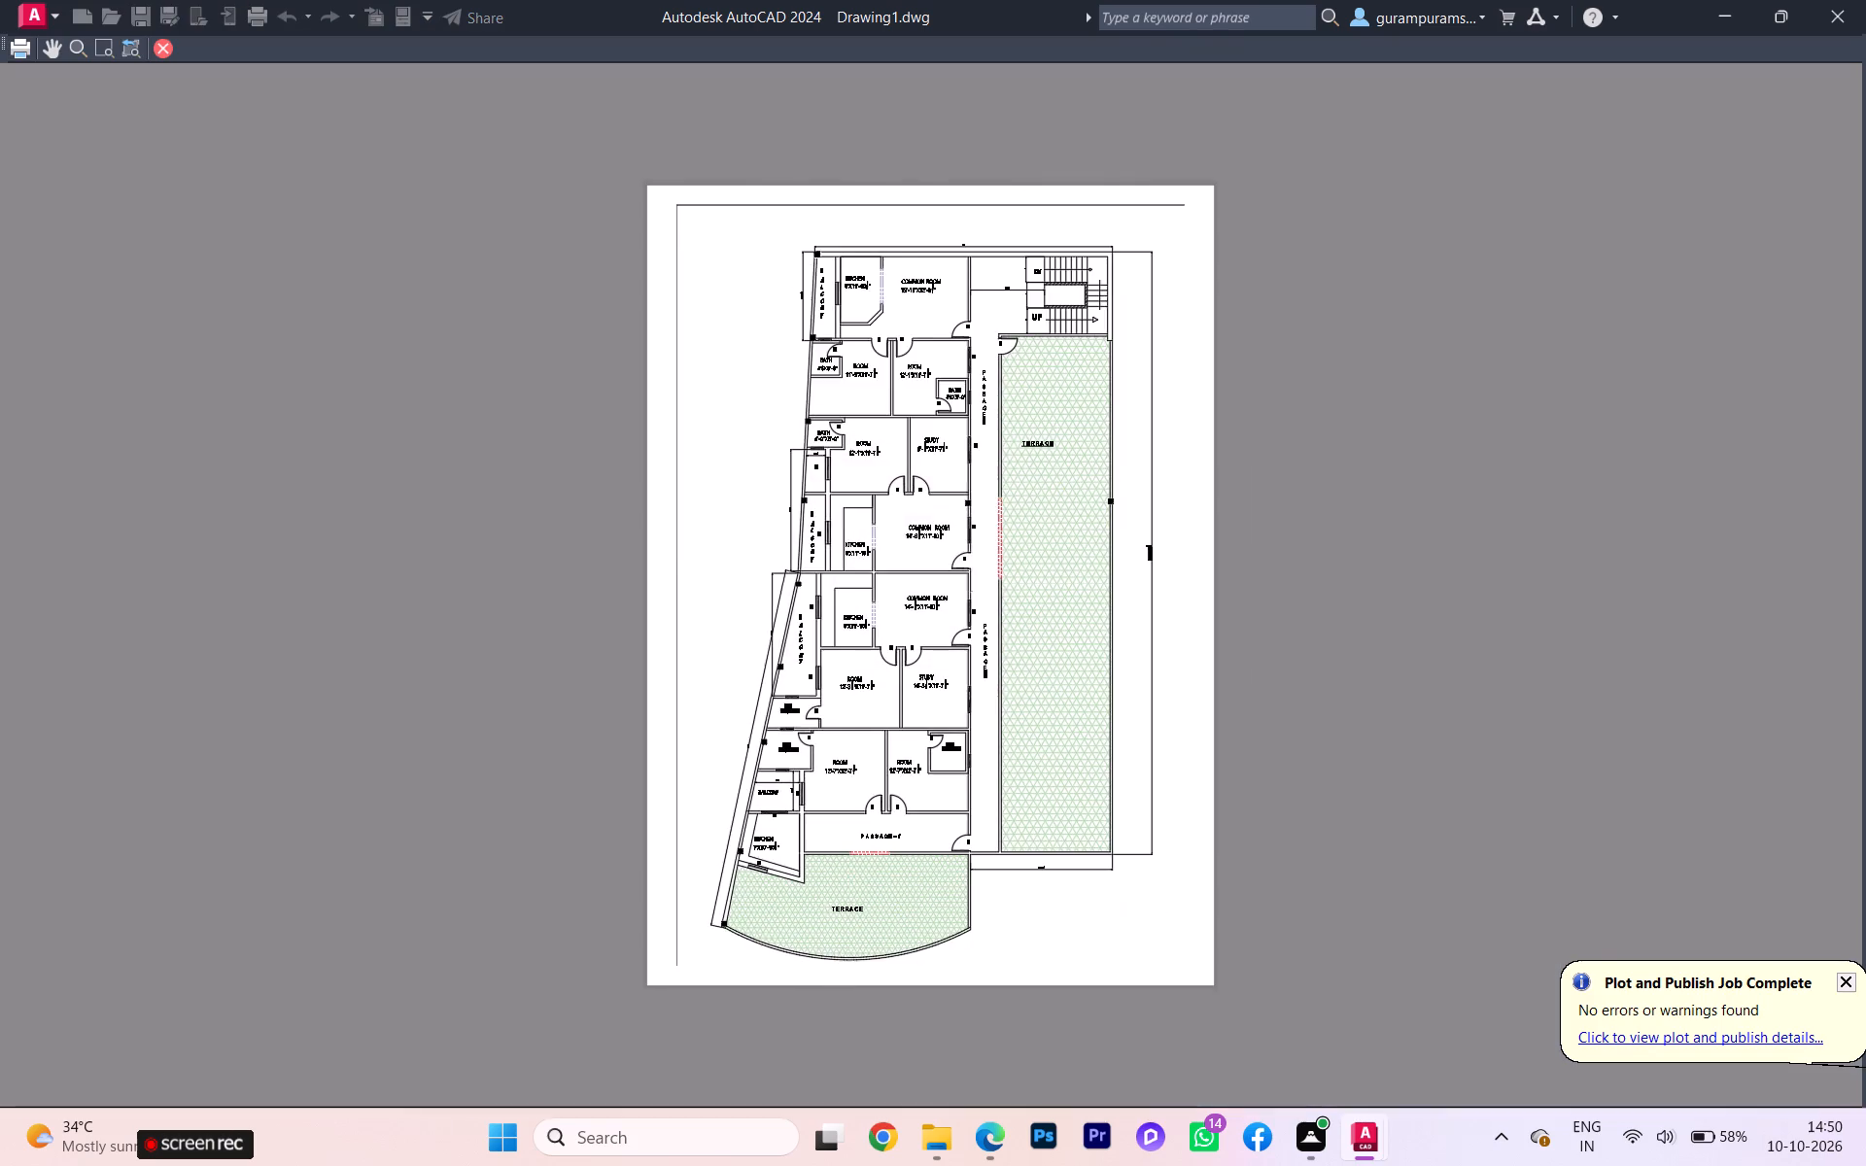
scroll(978, 581, "up", 2)
scroll(978, 581, "down", 2)
scroll(980, 589, "up", 1)
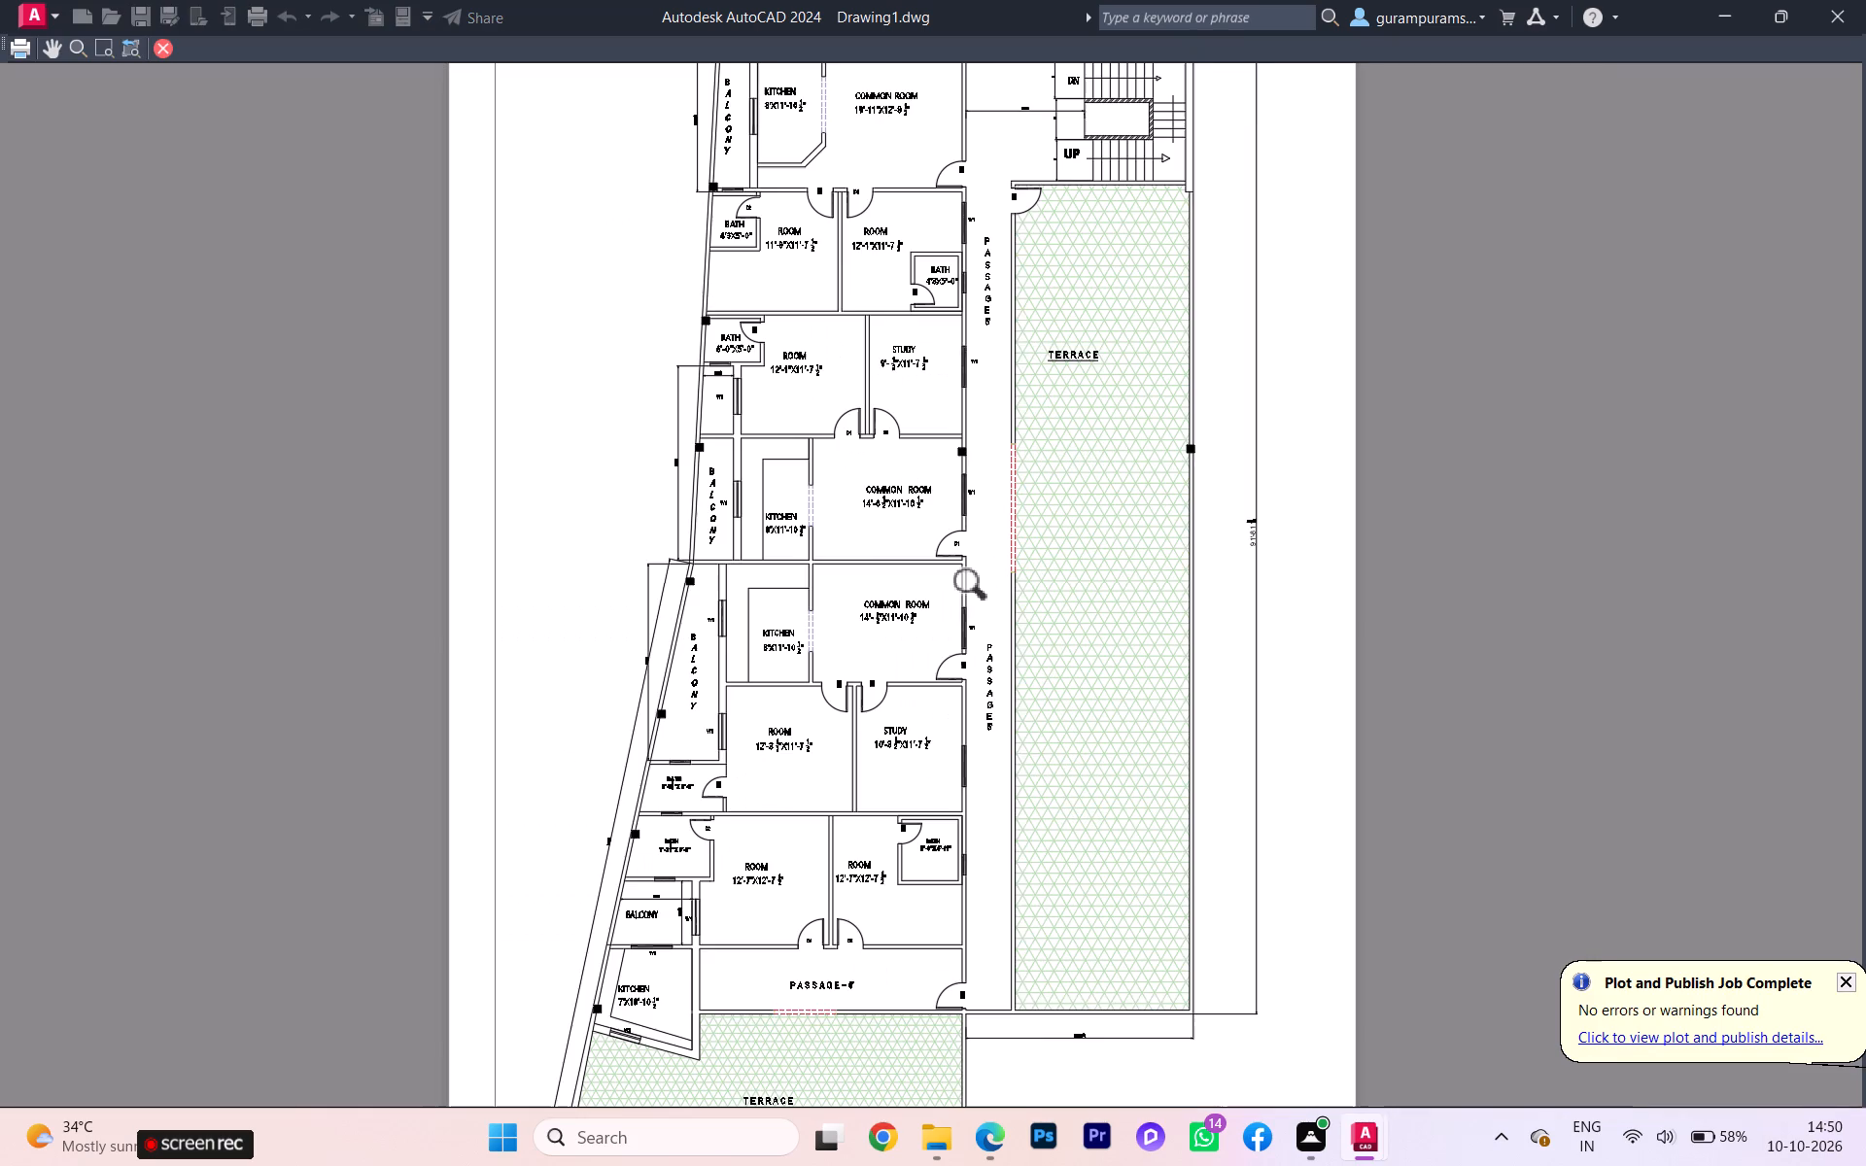
scroll(980, 589, "up", 3)
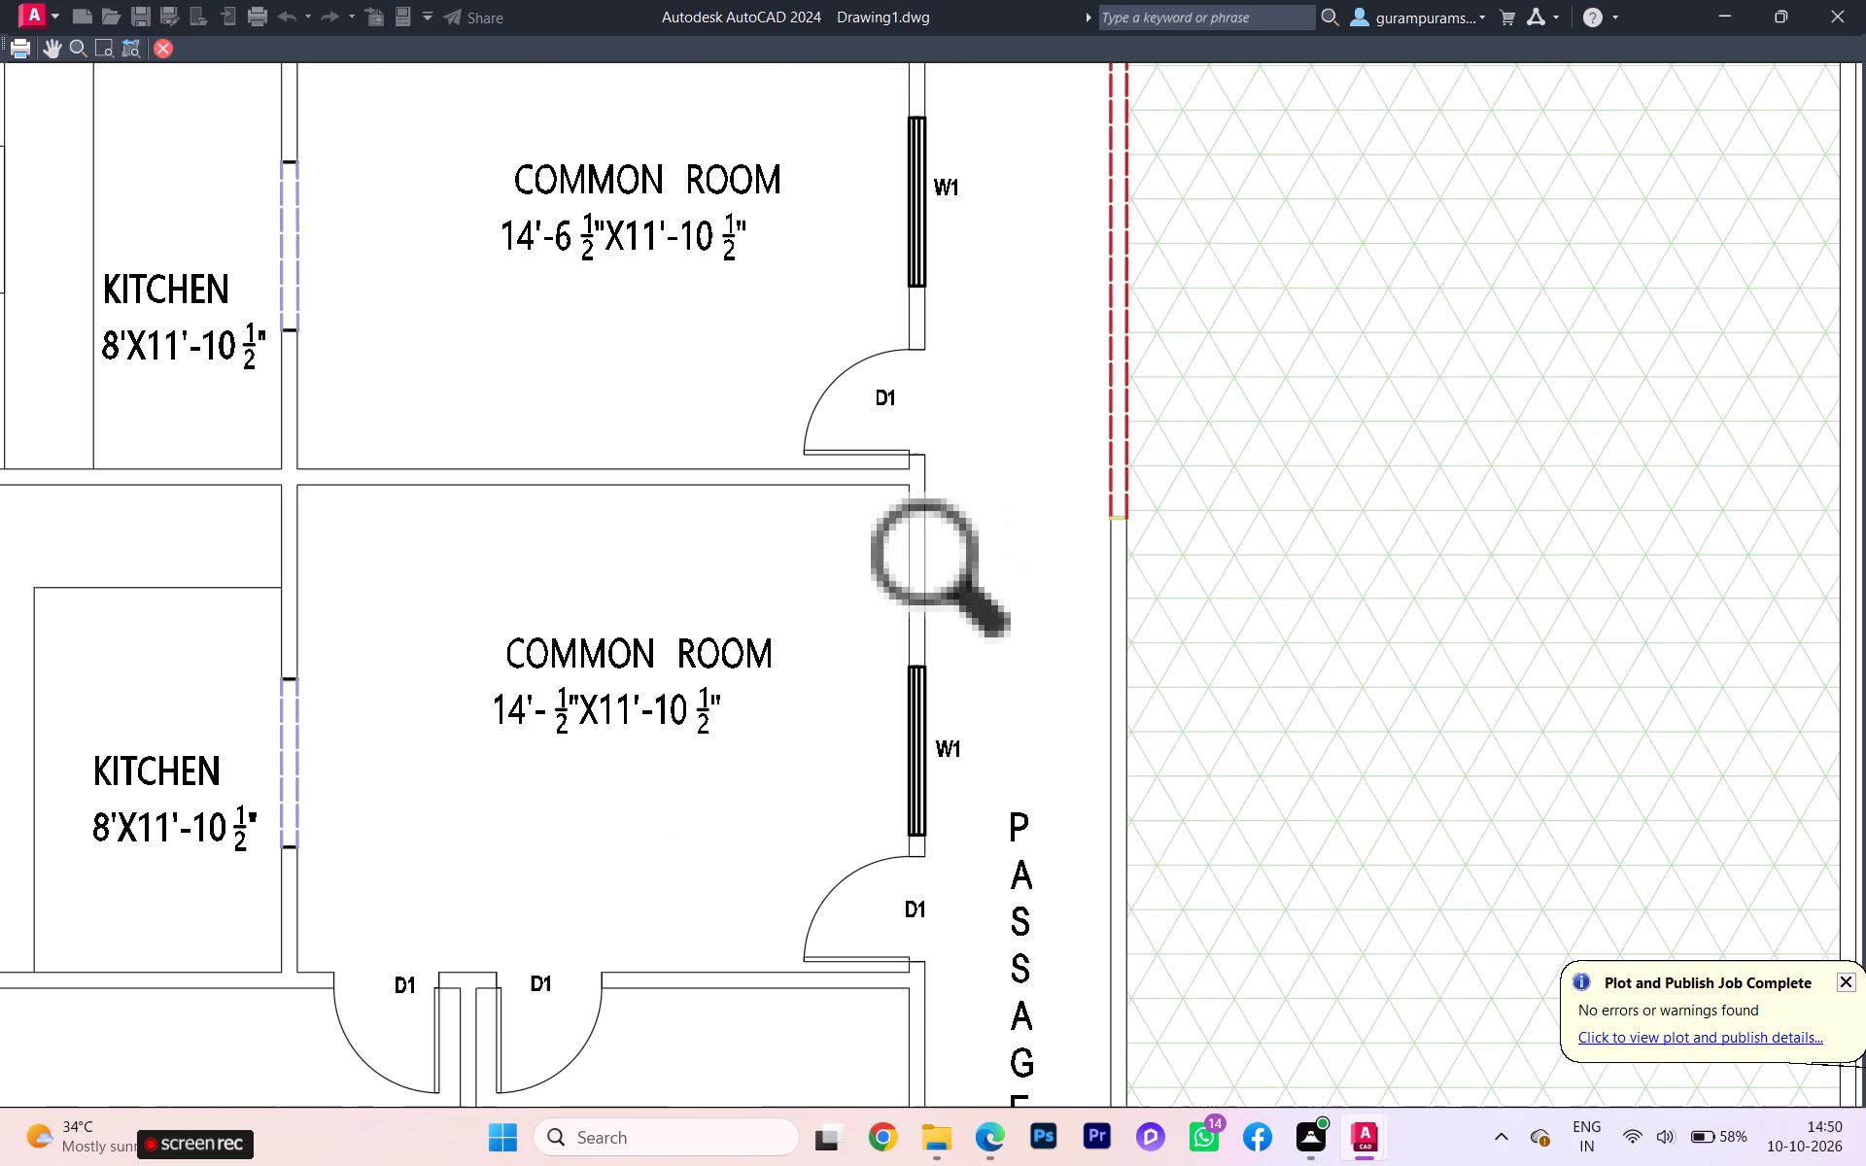
scroll(980, 589, "down", 1)
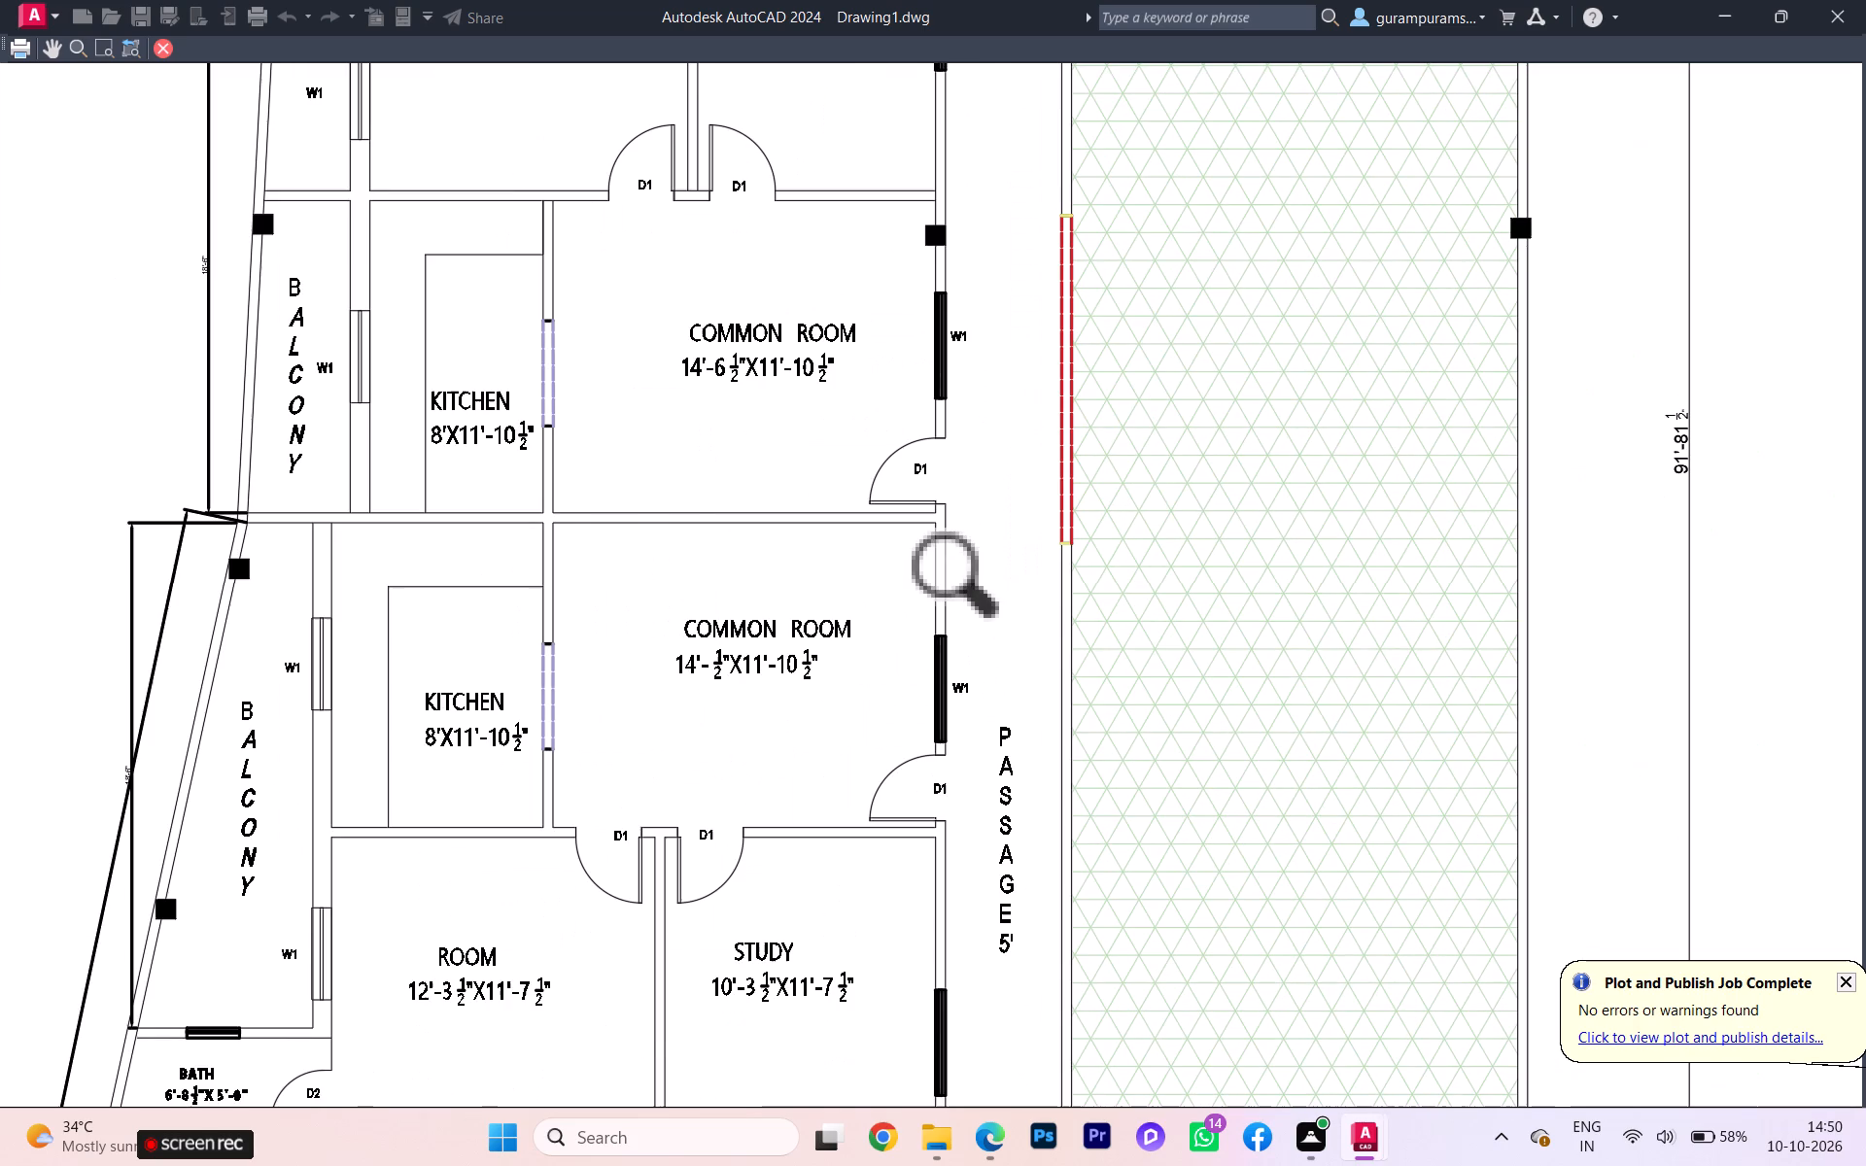
scroll(980, 589, "down", 3)
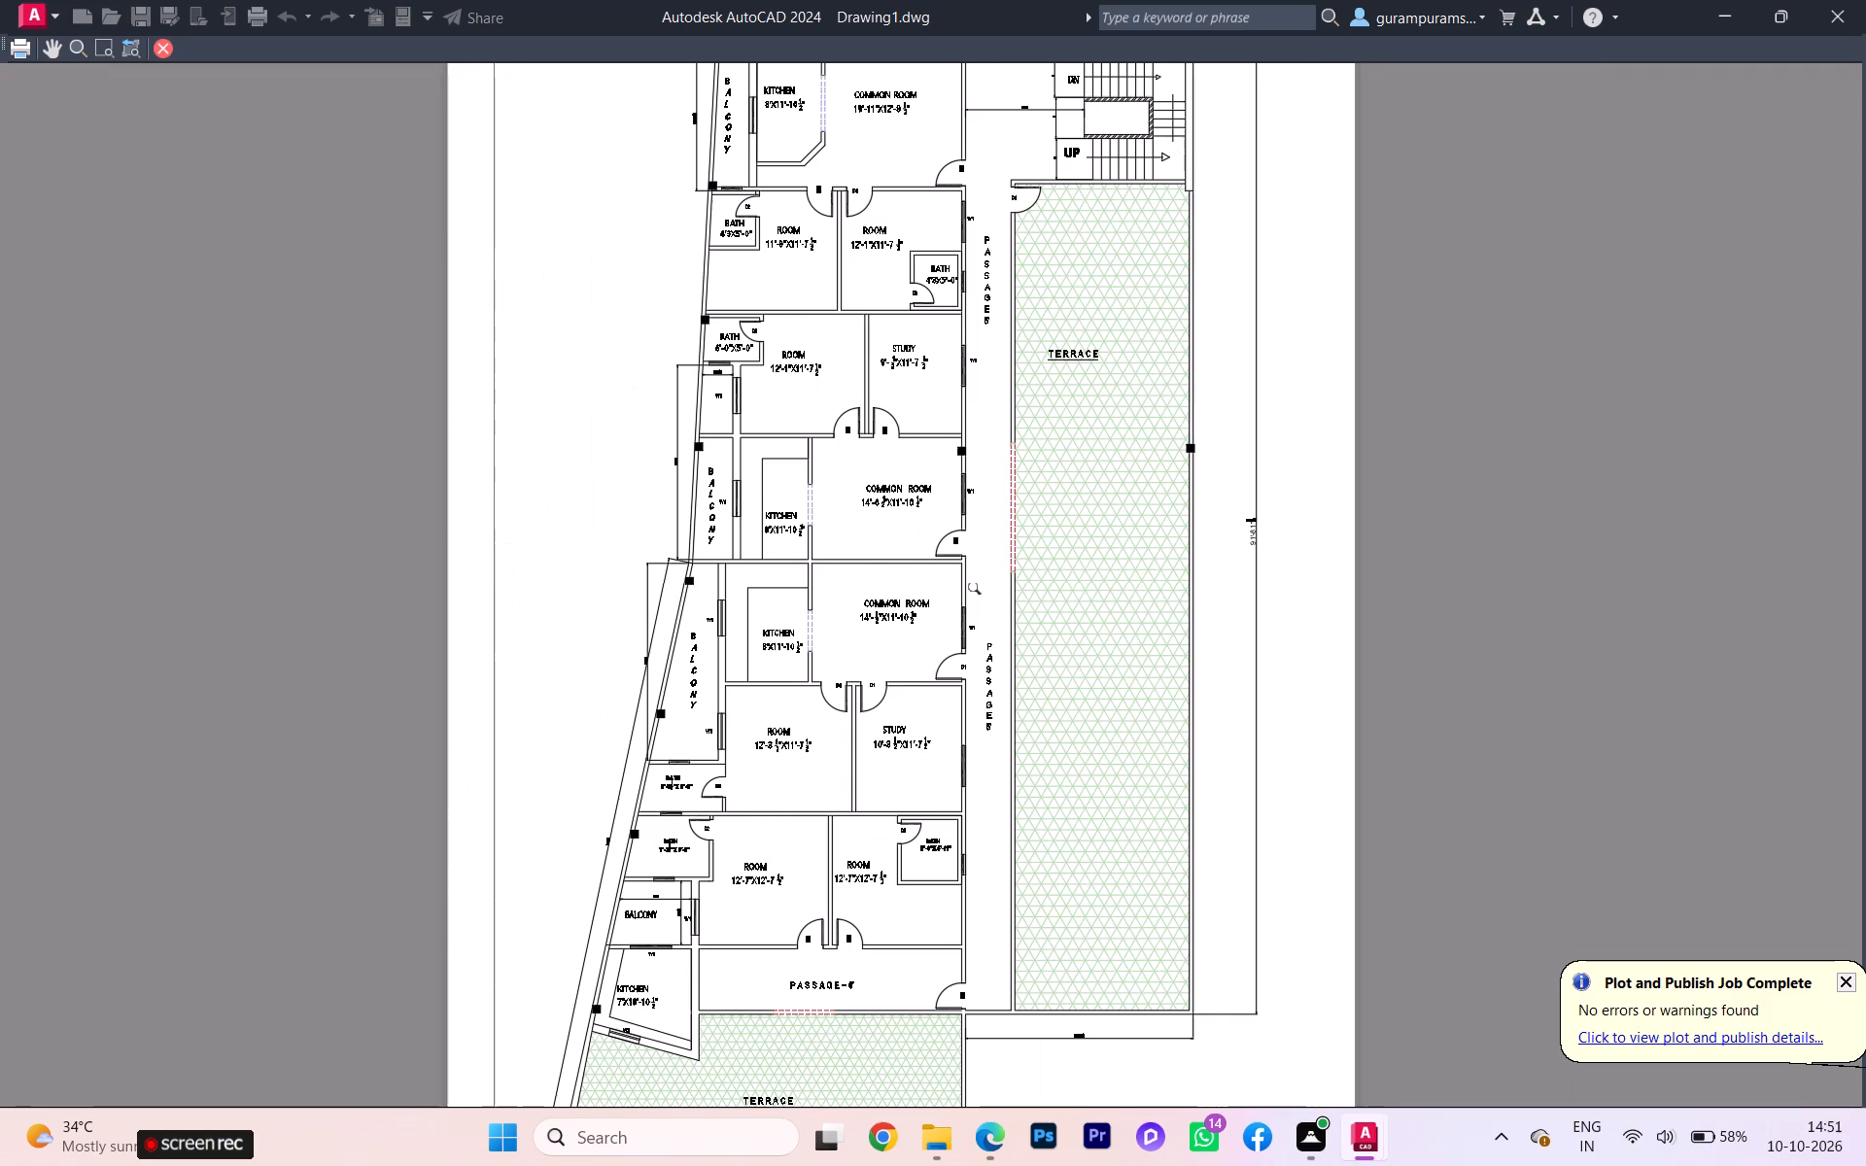
Plot the previewed sheet to DrawingSHOP GROUND 1ST & 2ND-Model.pdf in the internship files folder, overwriting the existing file.
left_click(12, 48)
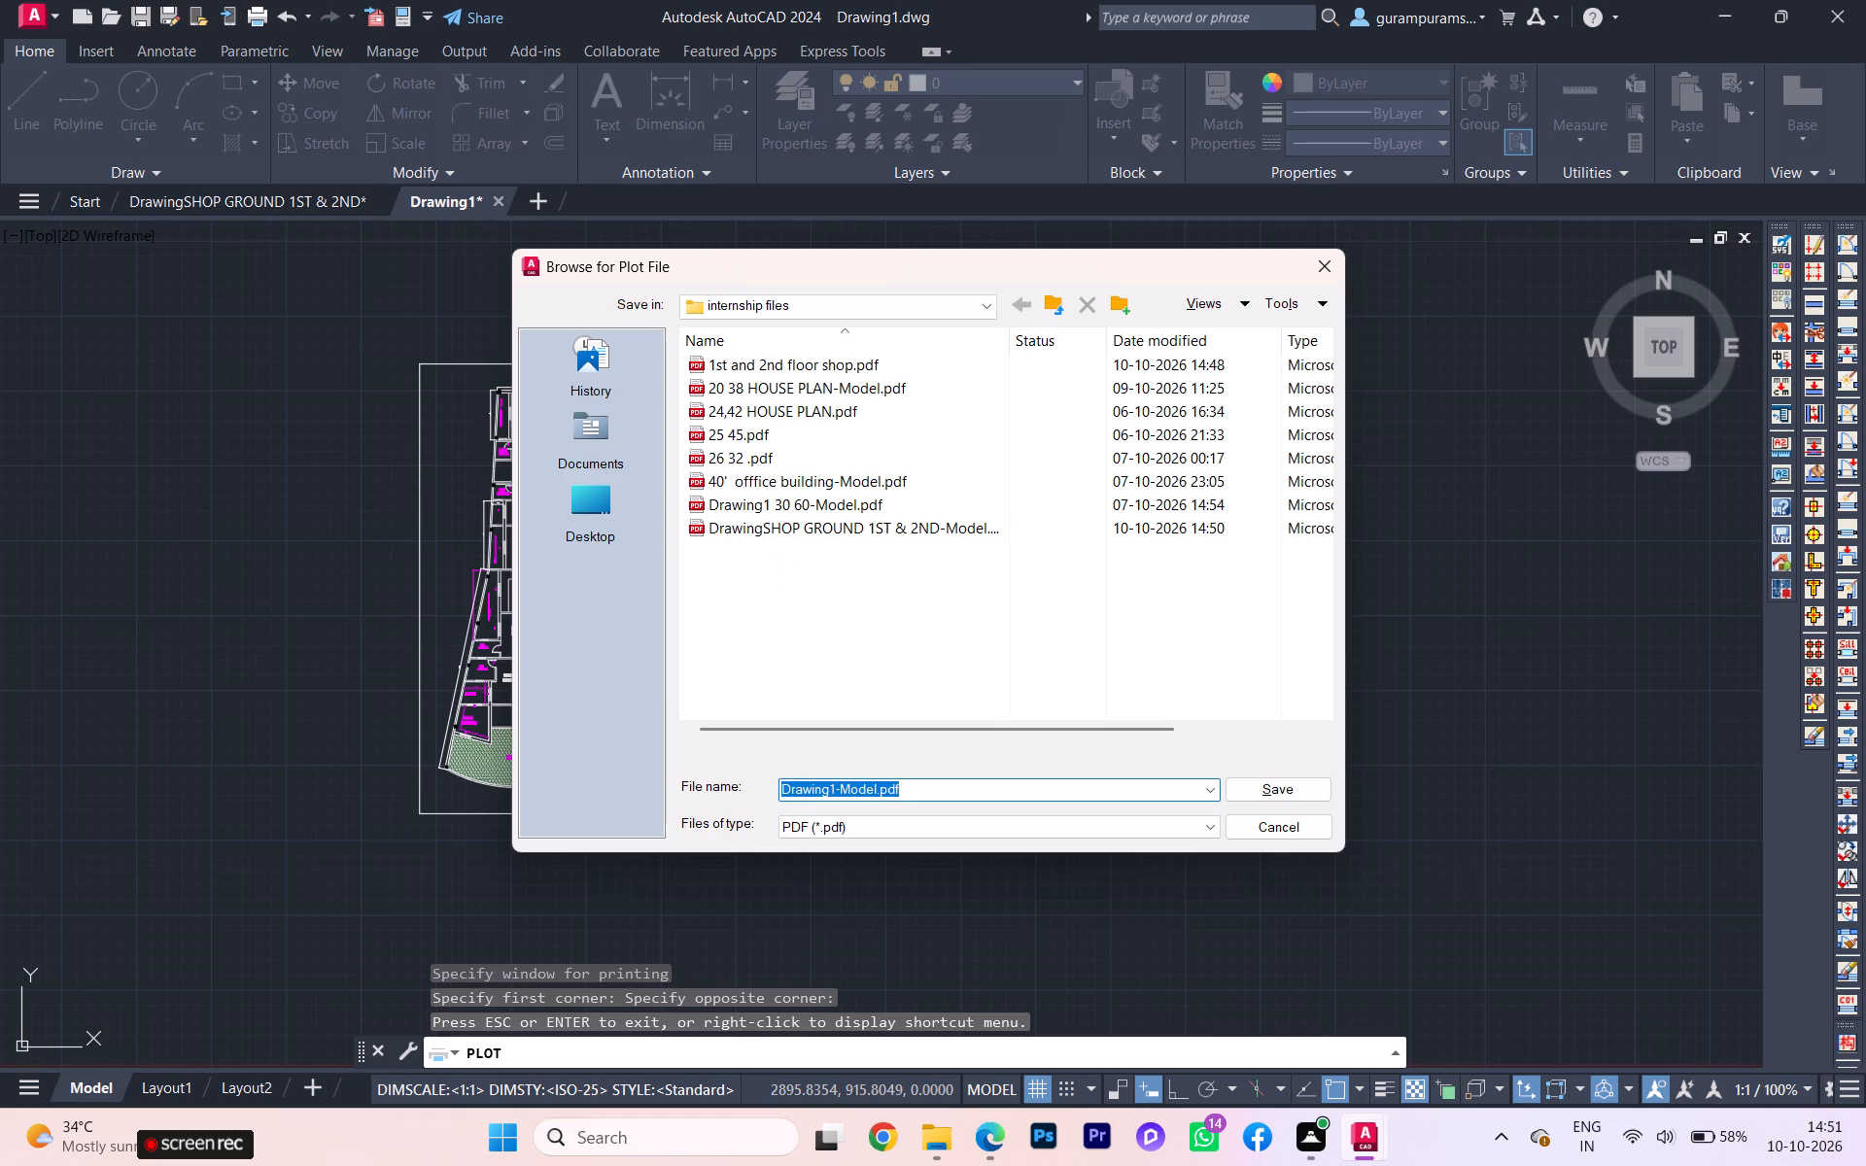
left_click(881, 519)
left_click(1249, 790)
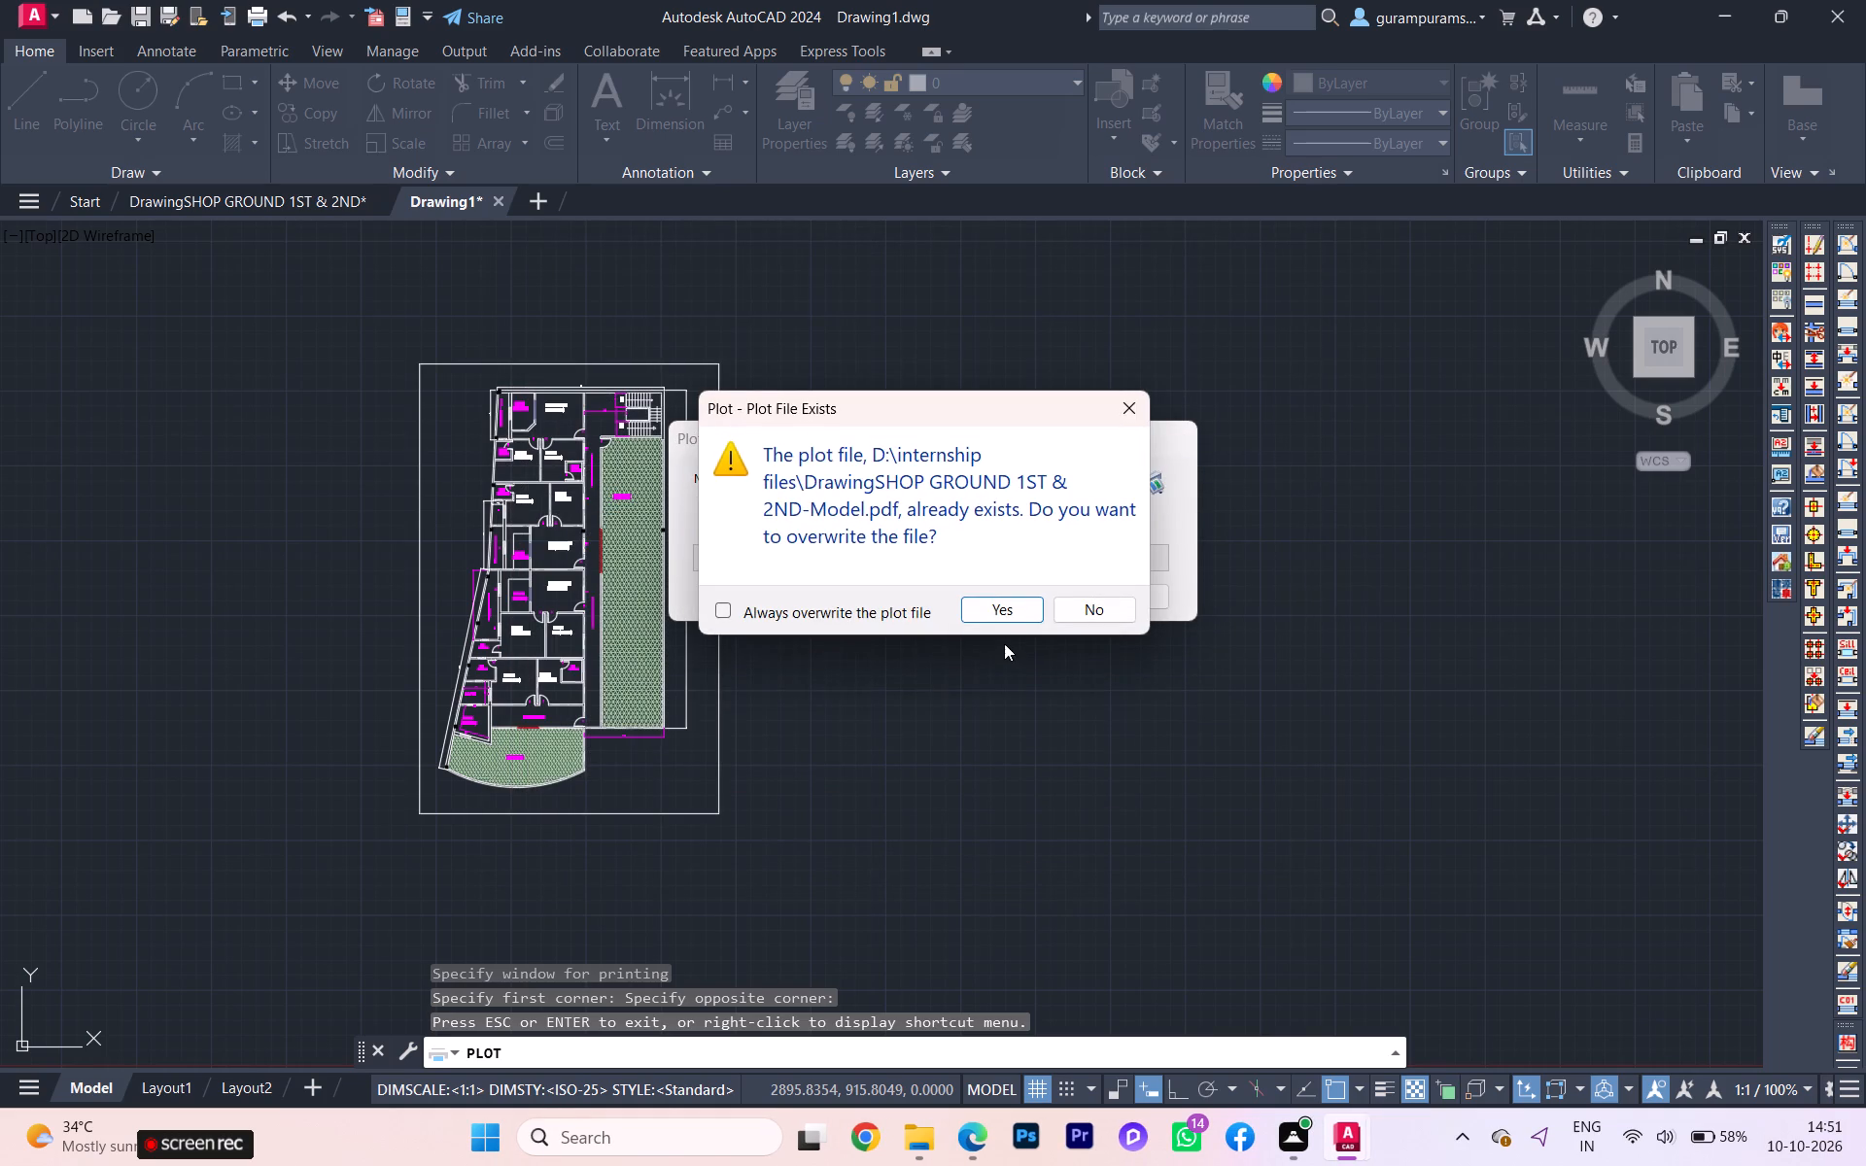
left_click(991, 619)
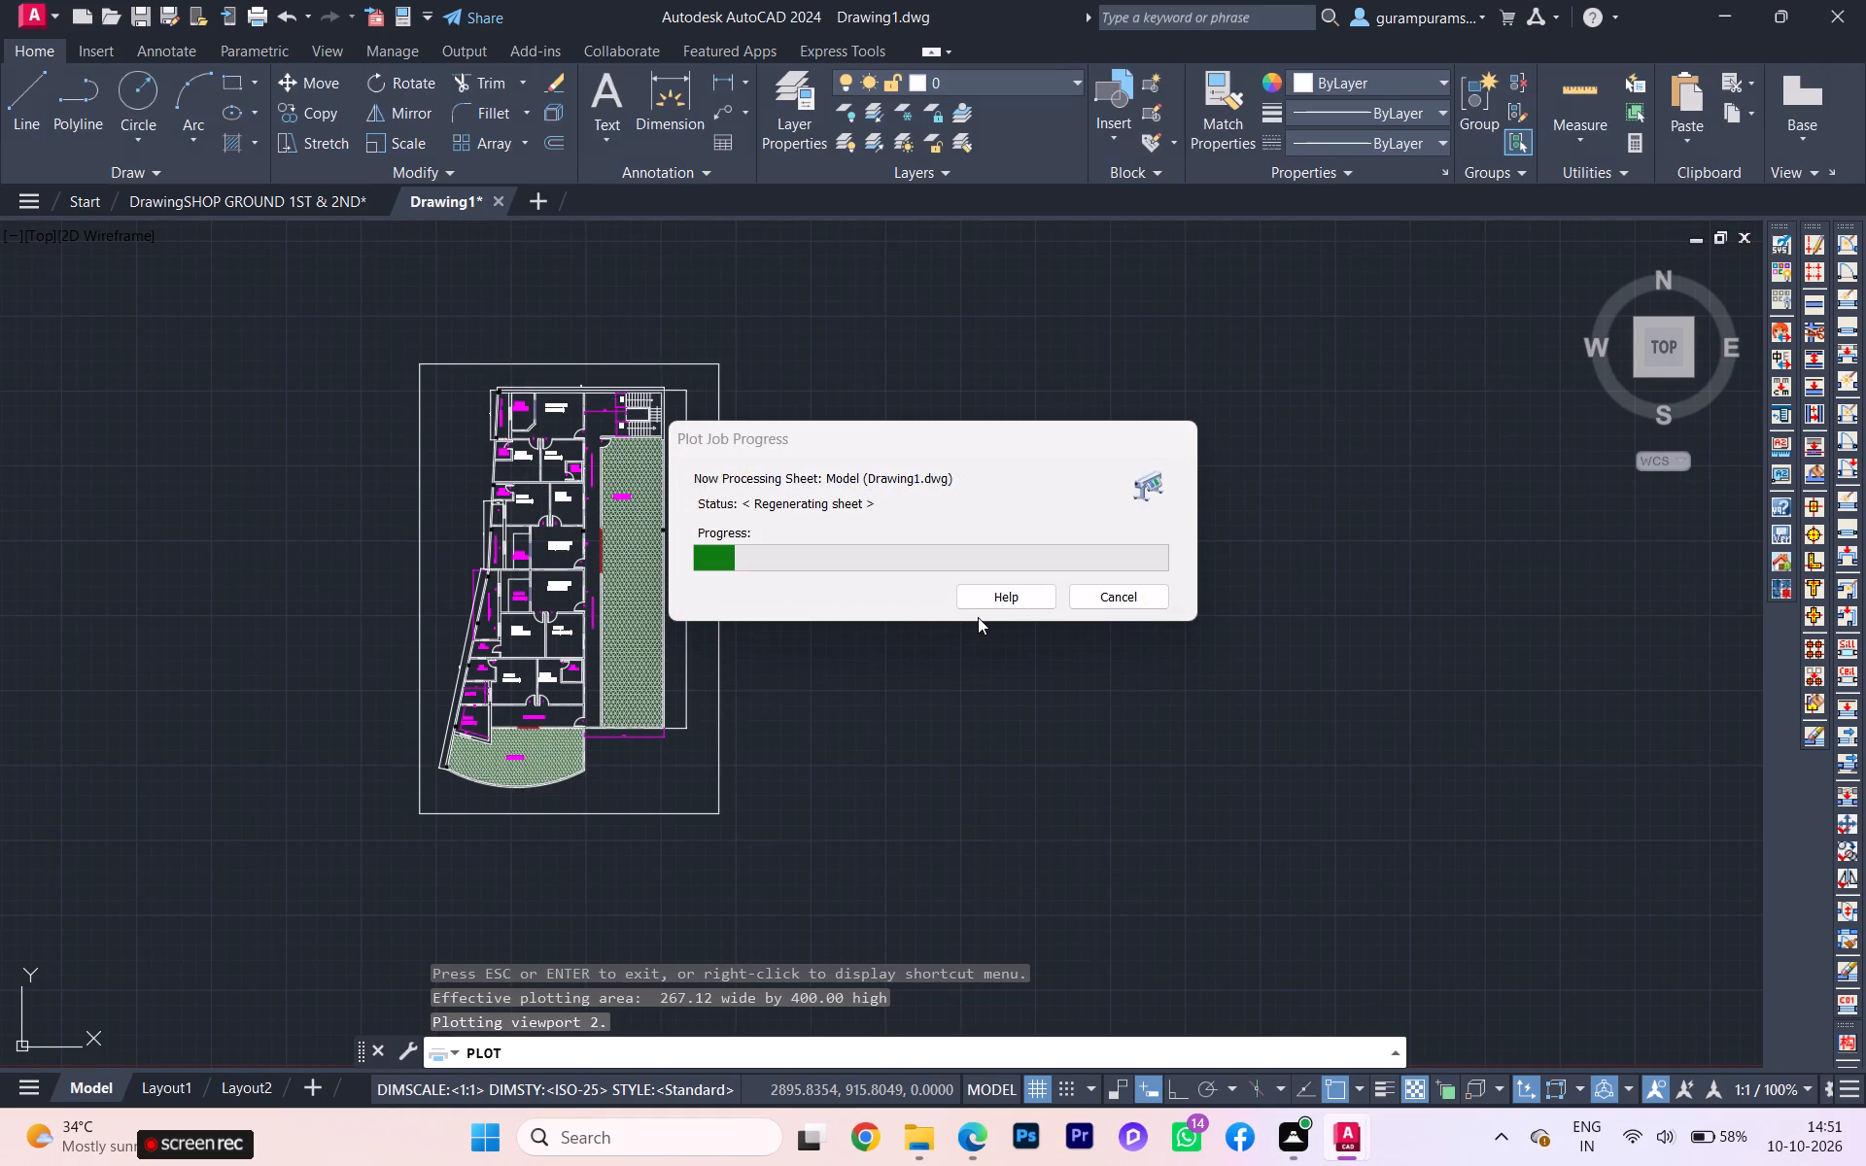
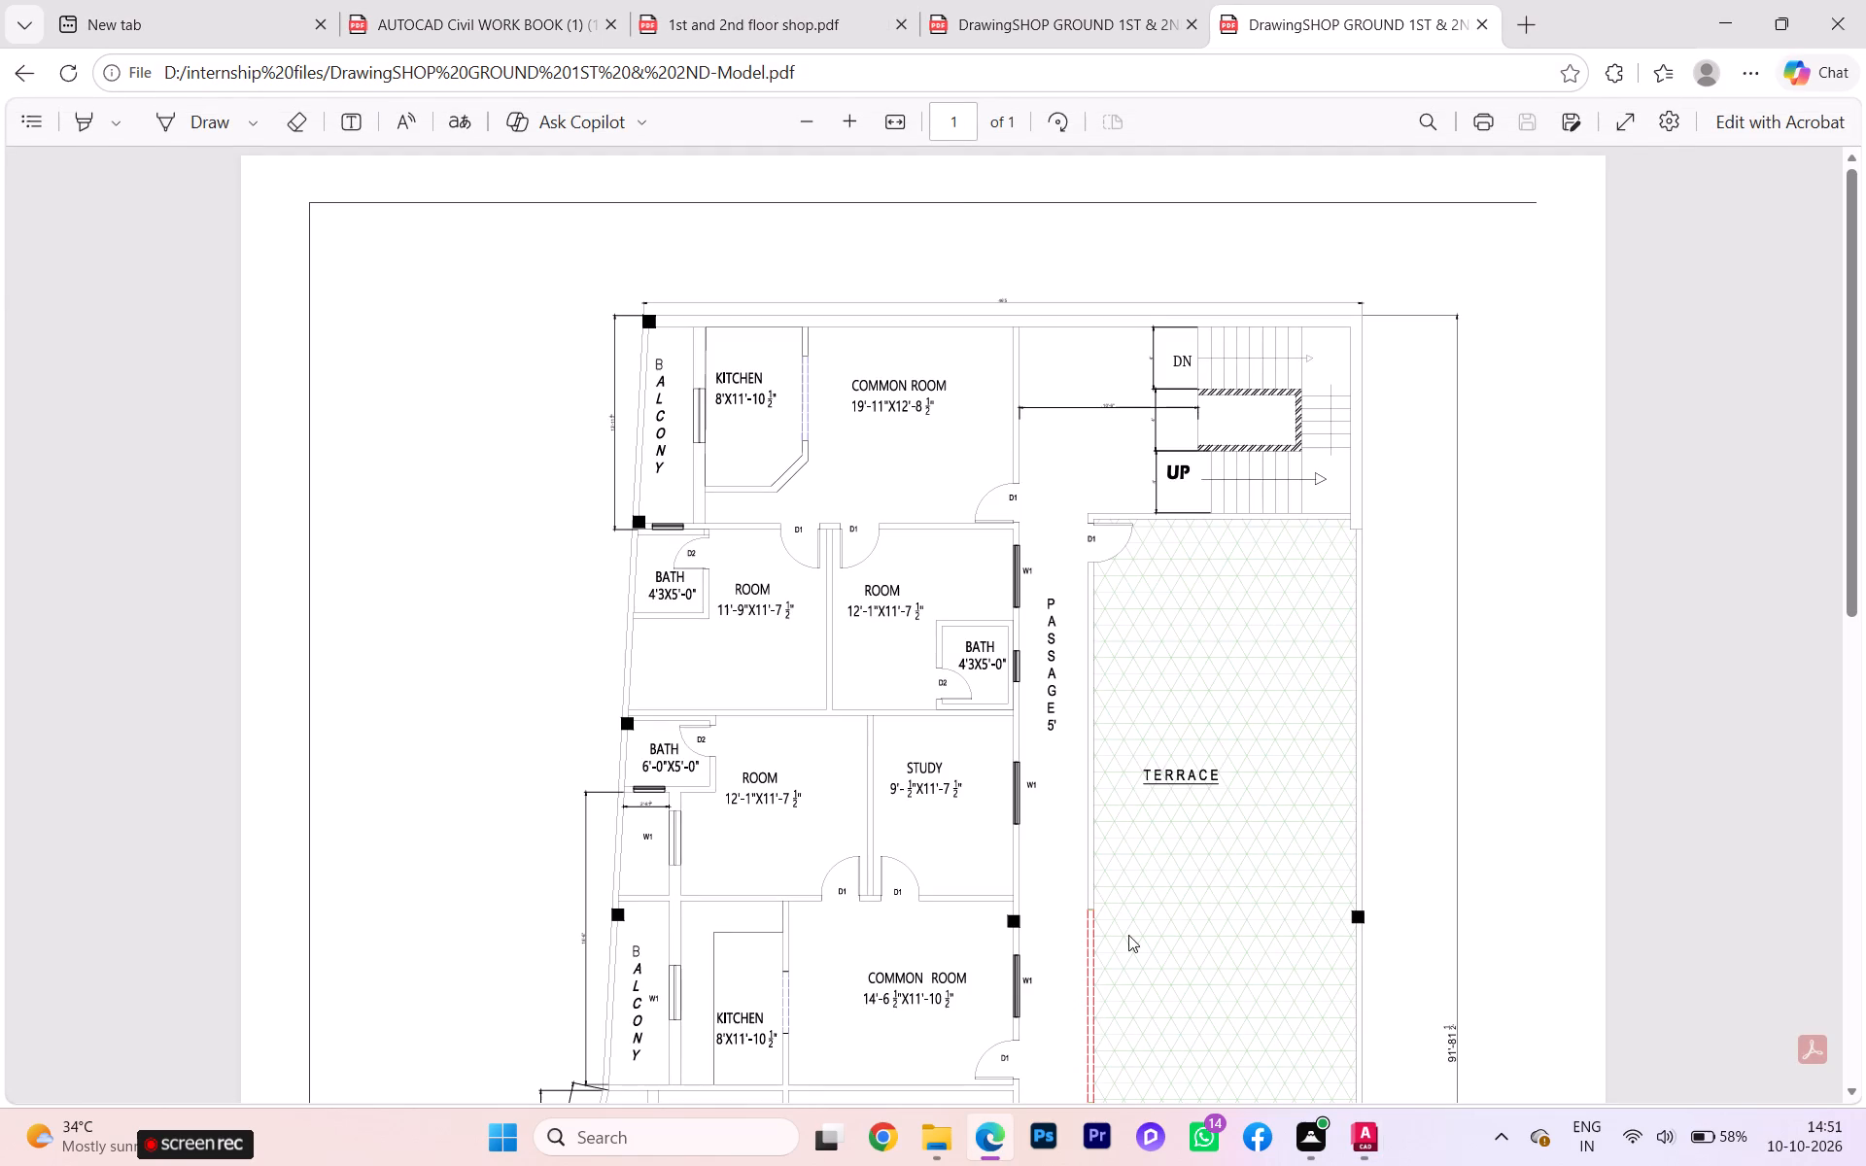
Switch to the DrawingSHOP GROUND 1ST & 2ND drawing in AutoCAD and move the framed ground floor shop plan to the Defpoints layer.
left_click(1285, 1046)
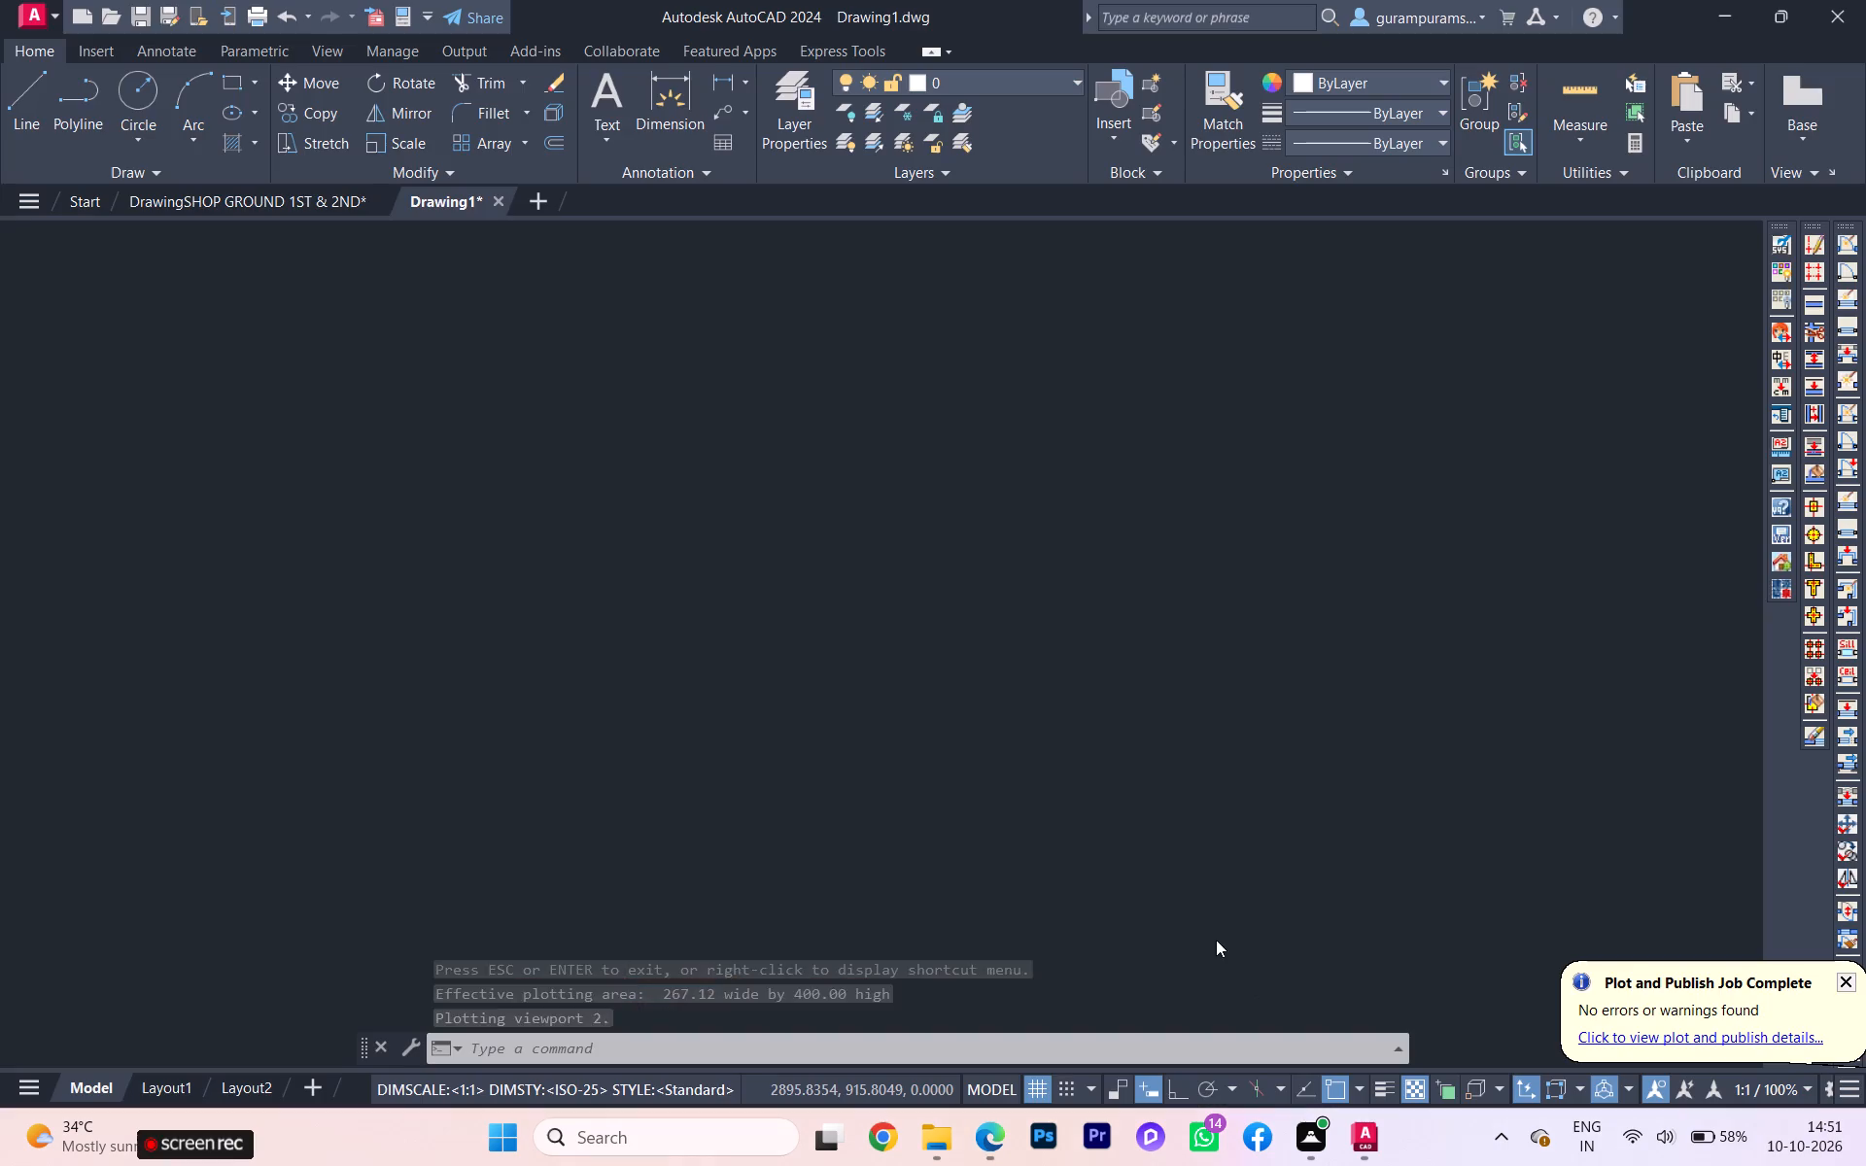
scroll(1092, 600, "down", 1)
middle_click(1099, 600)
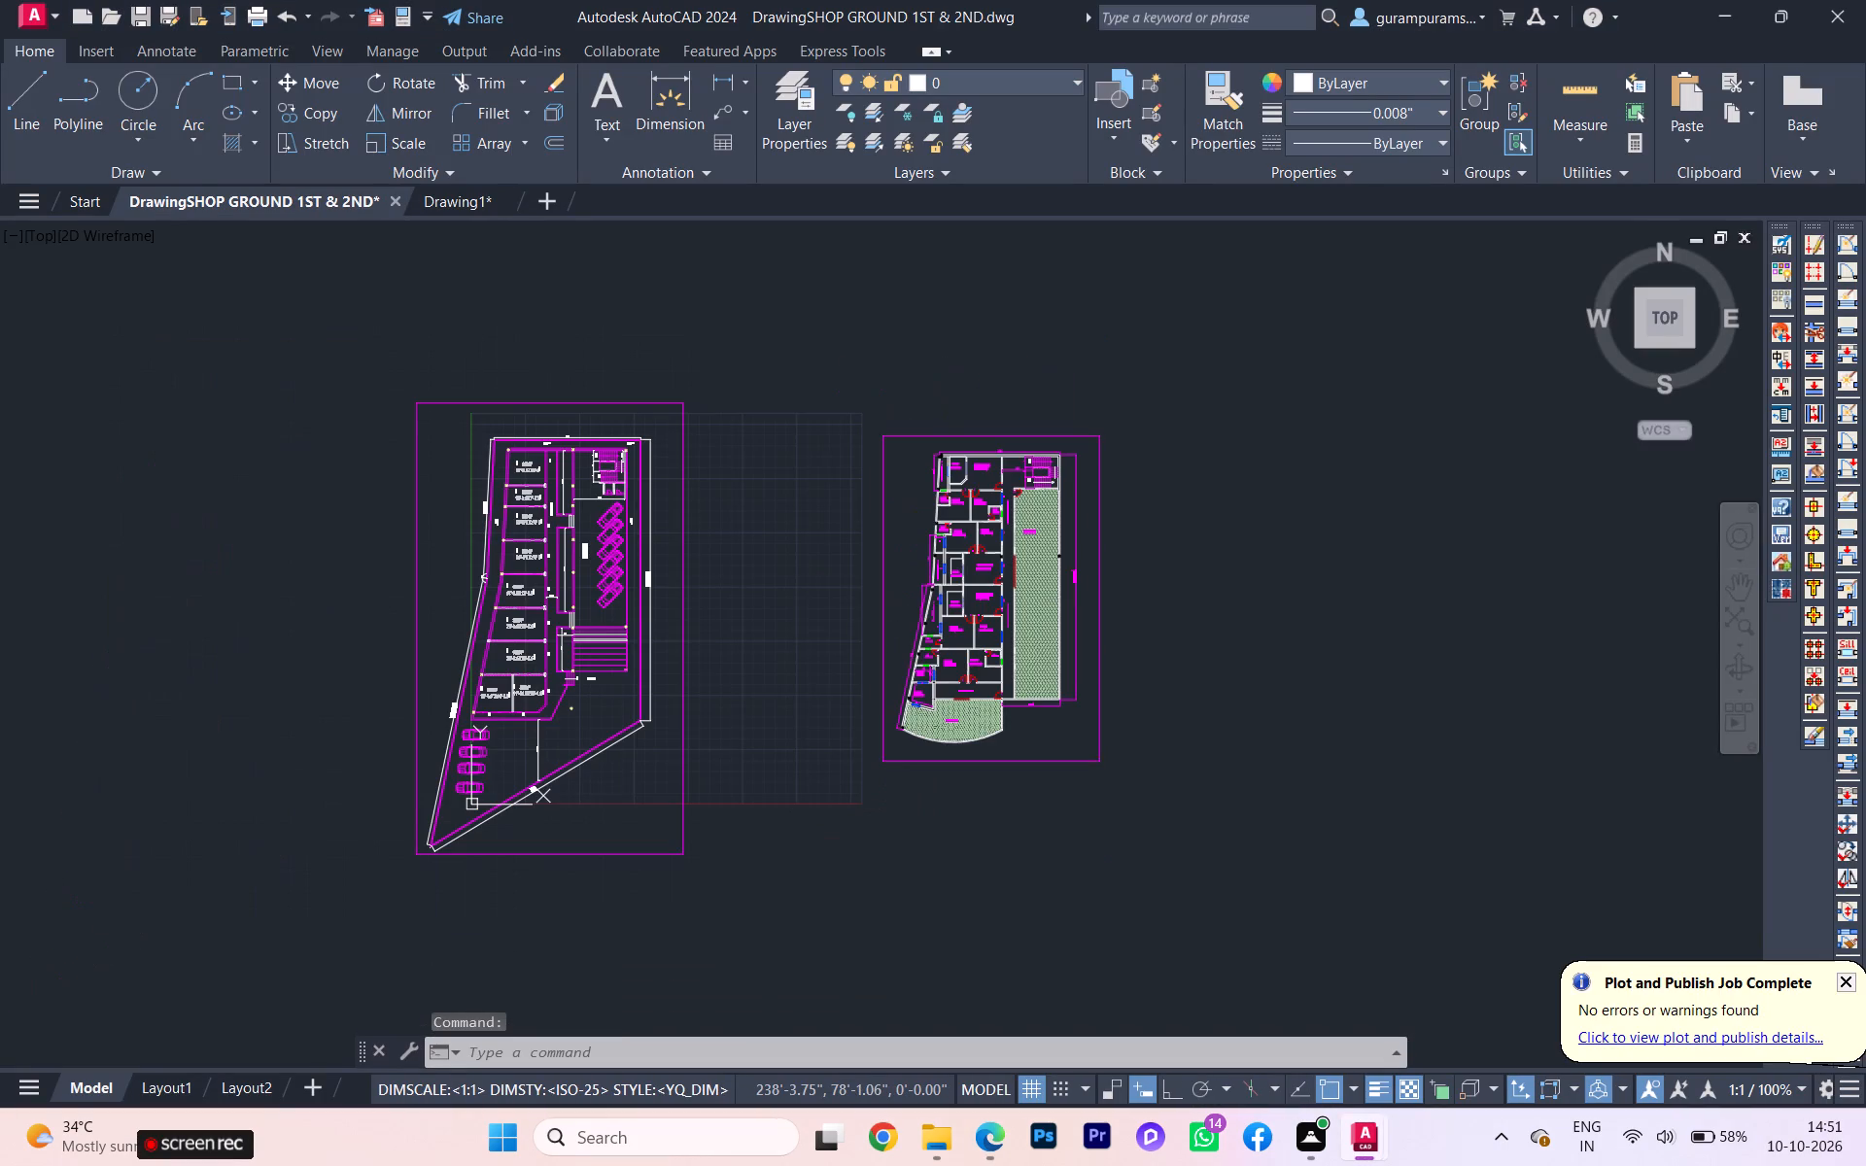
left_click(233, 377)
left_click(801, 961)
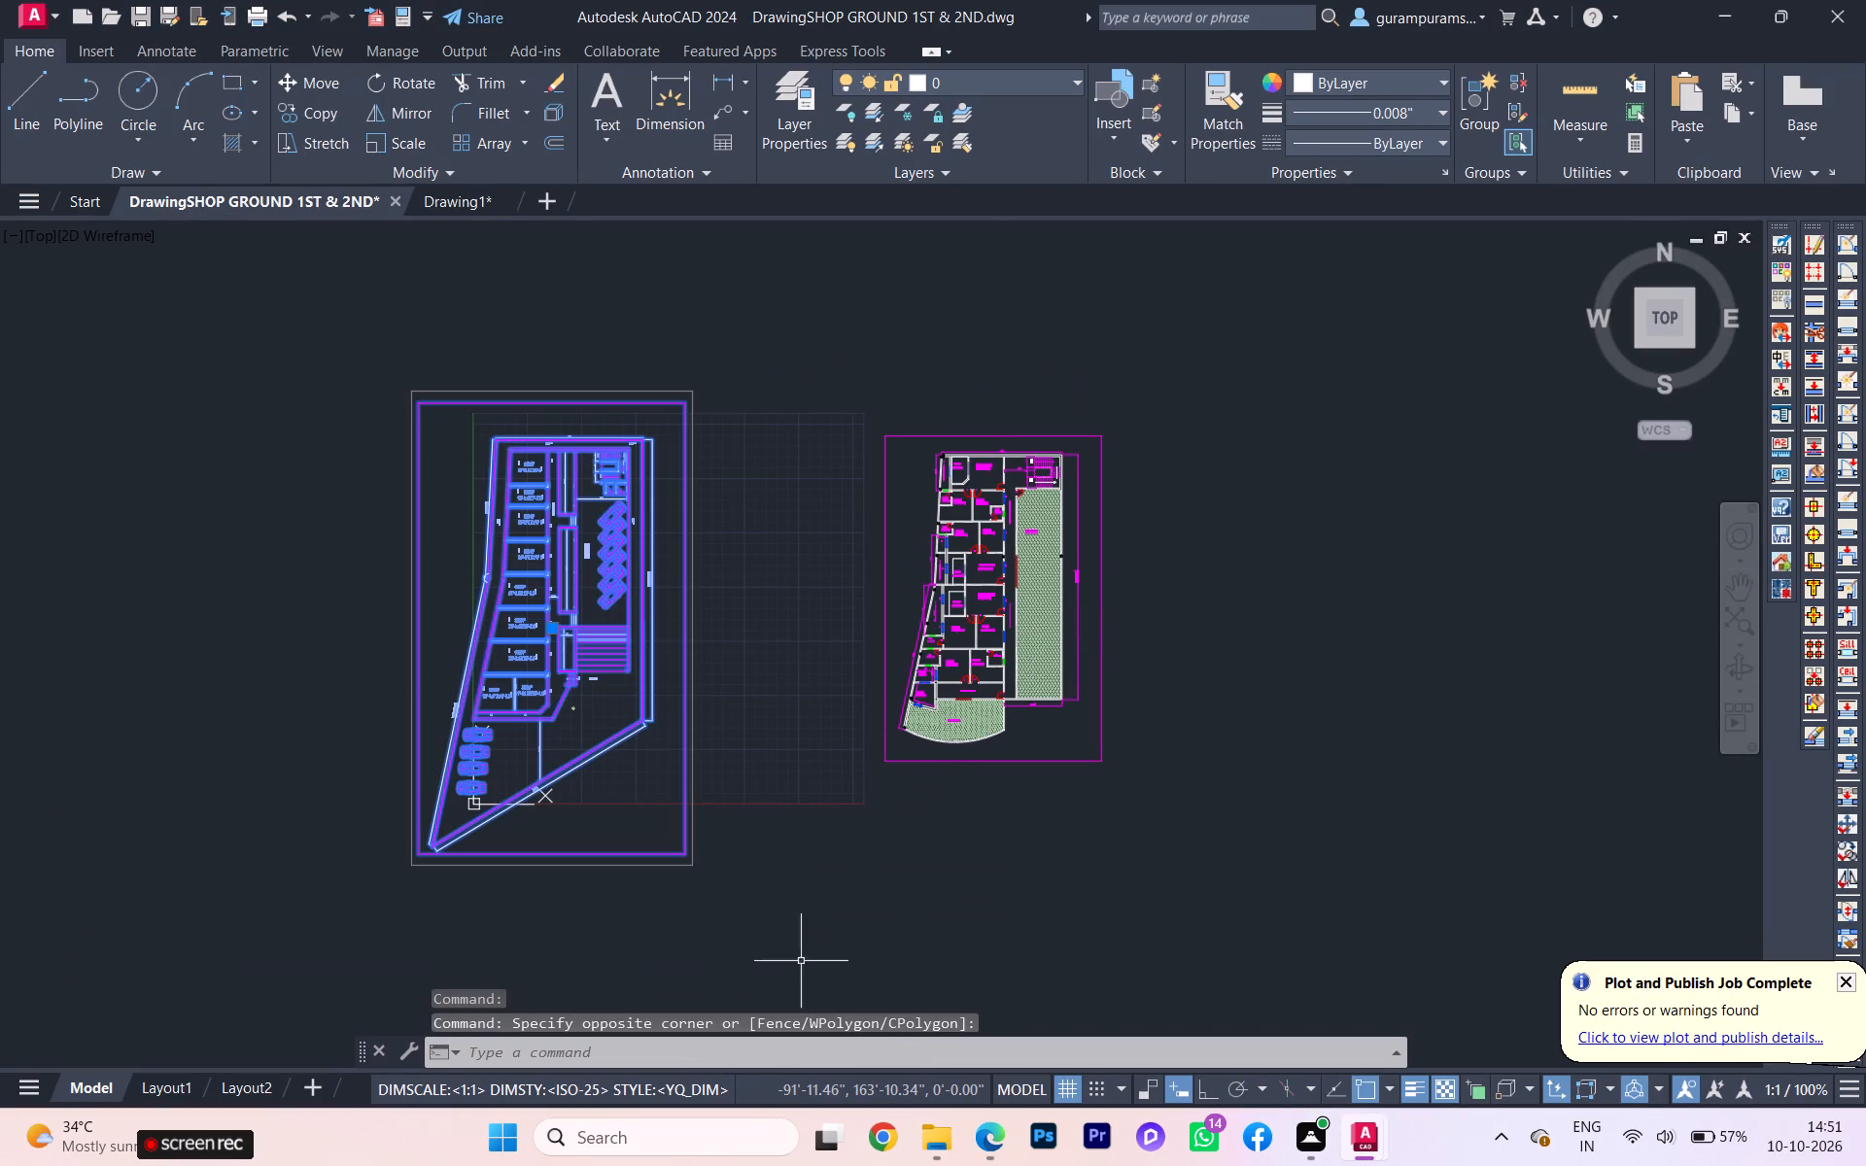
left_click(1043, 82)
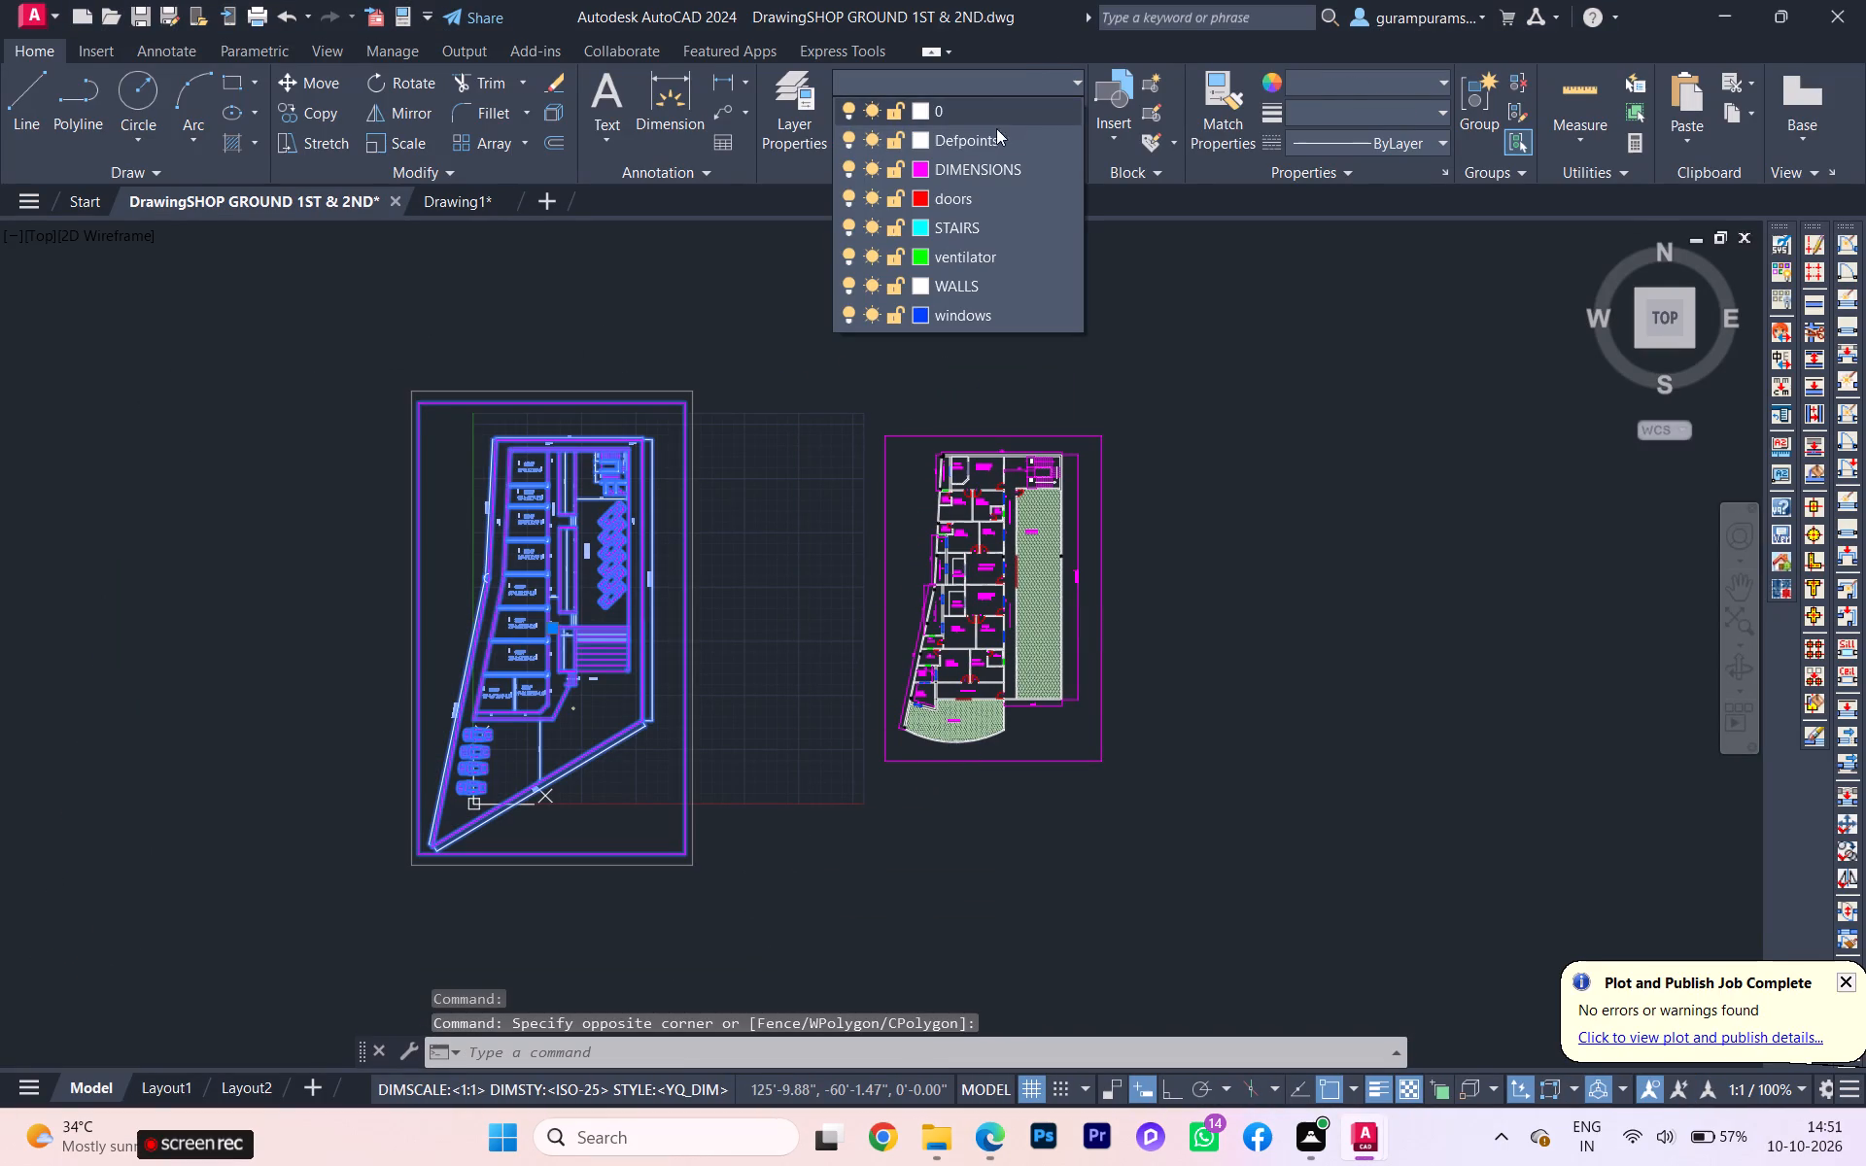
left_click(947, 137)
left_click(720, 302)
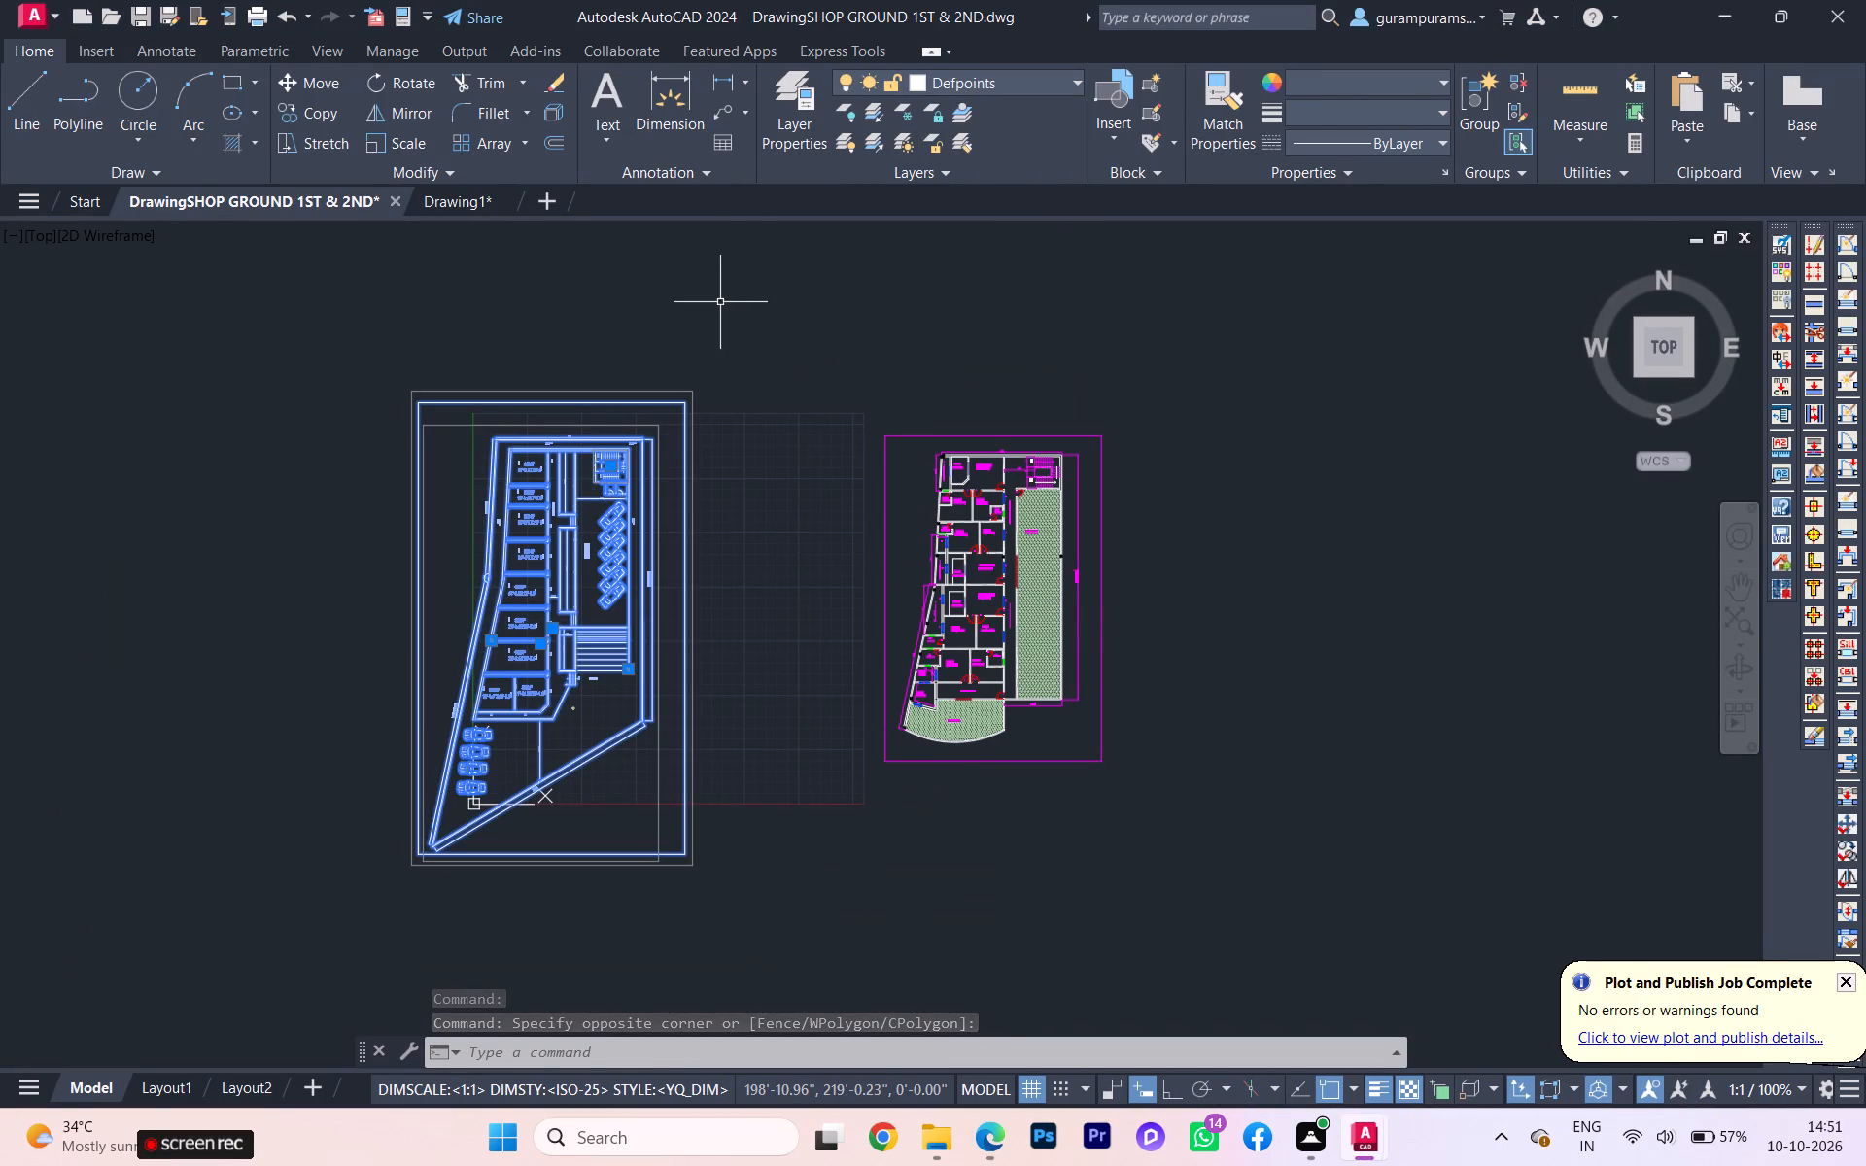
key("Escape")
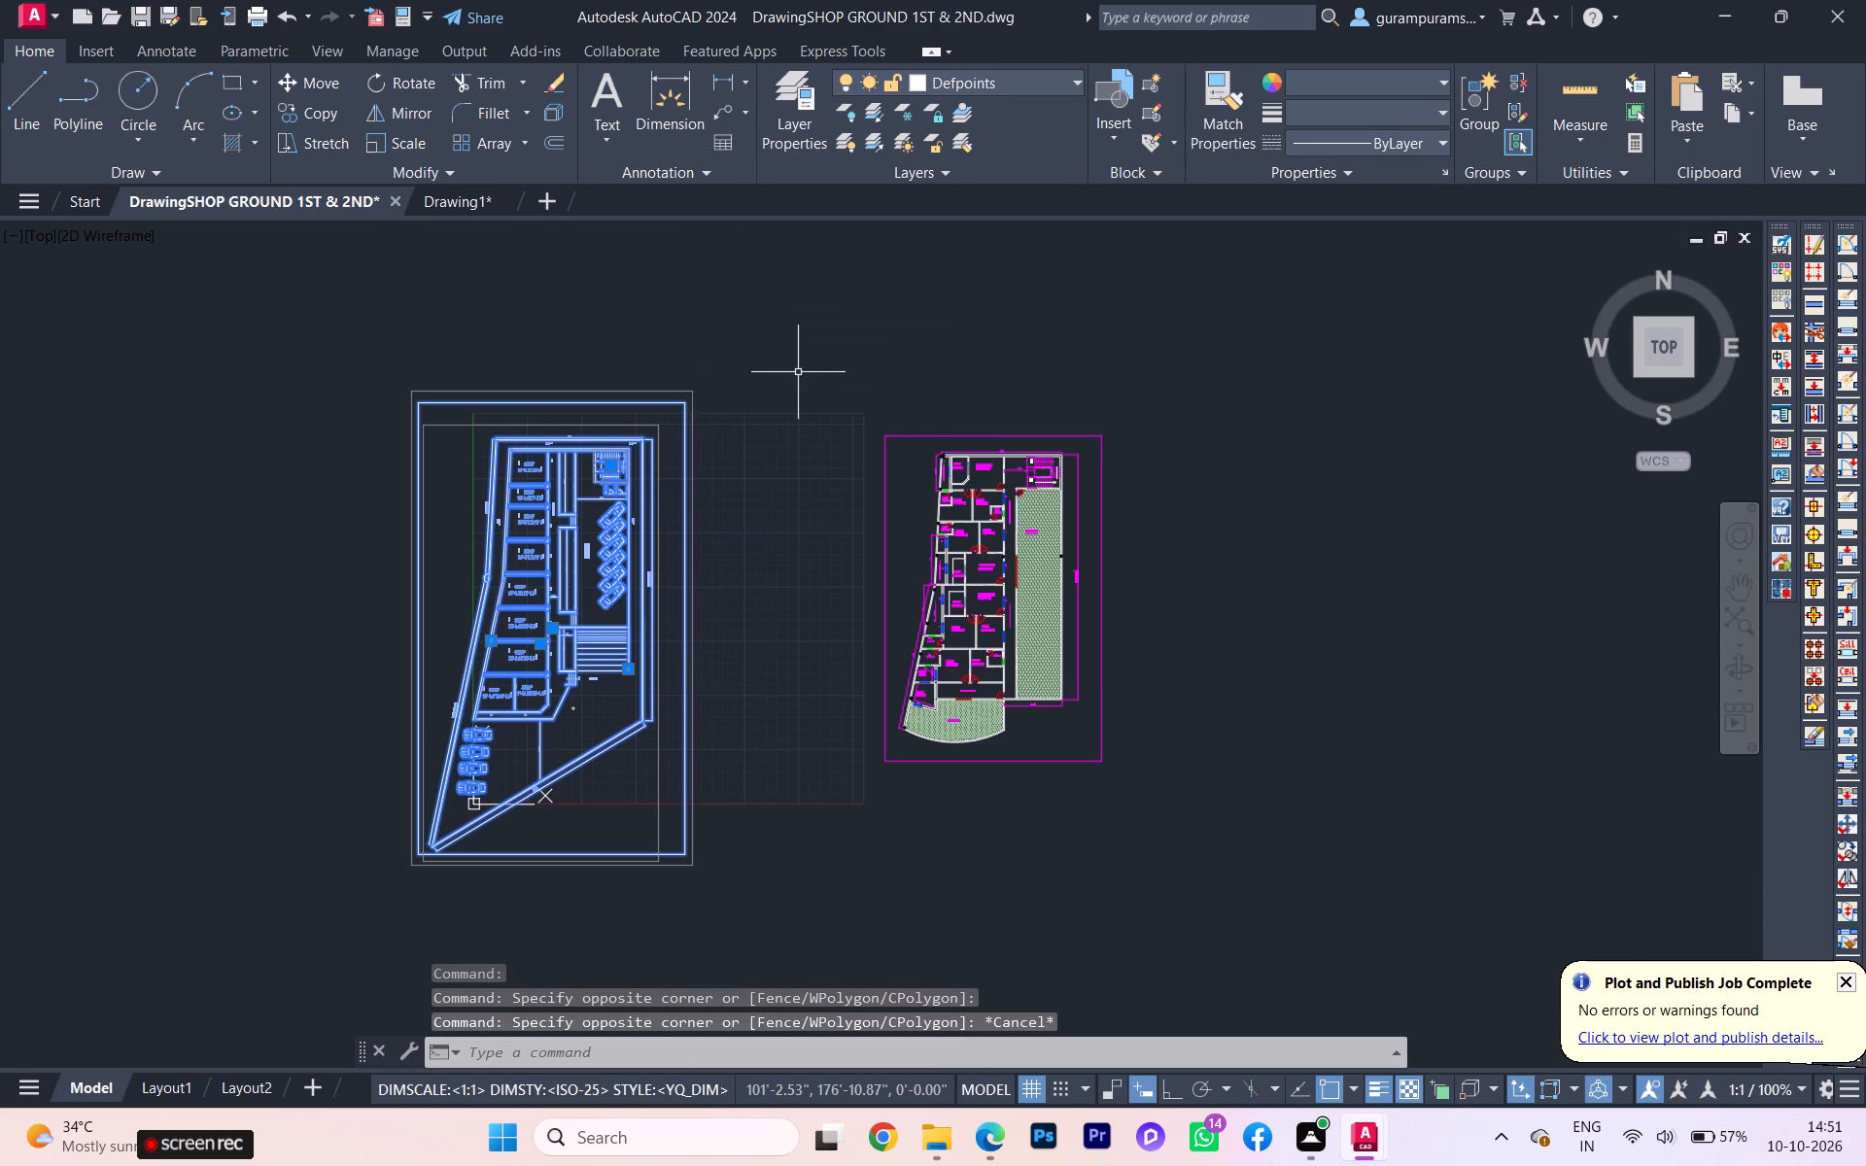
key("Escape")
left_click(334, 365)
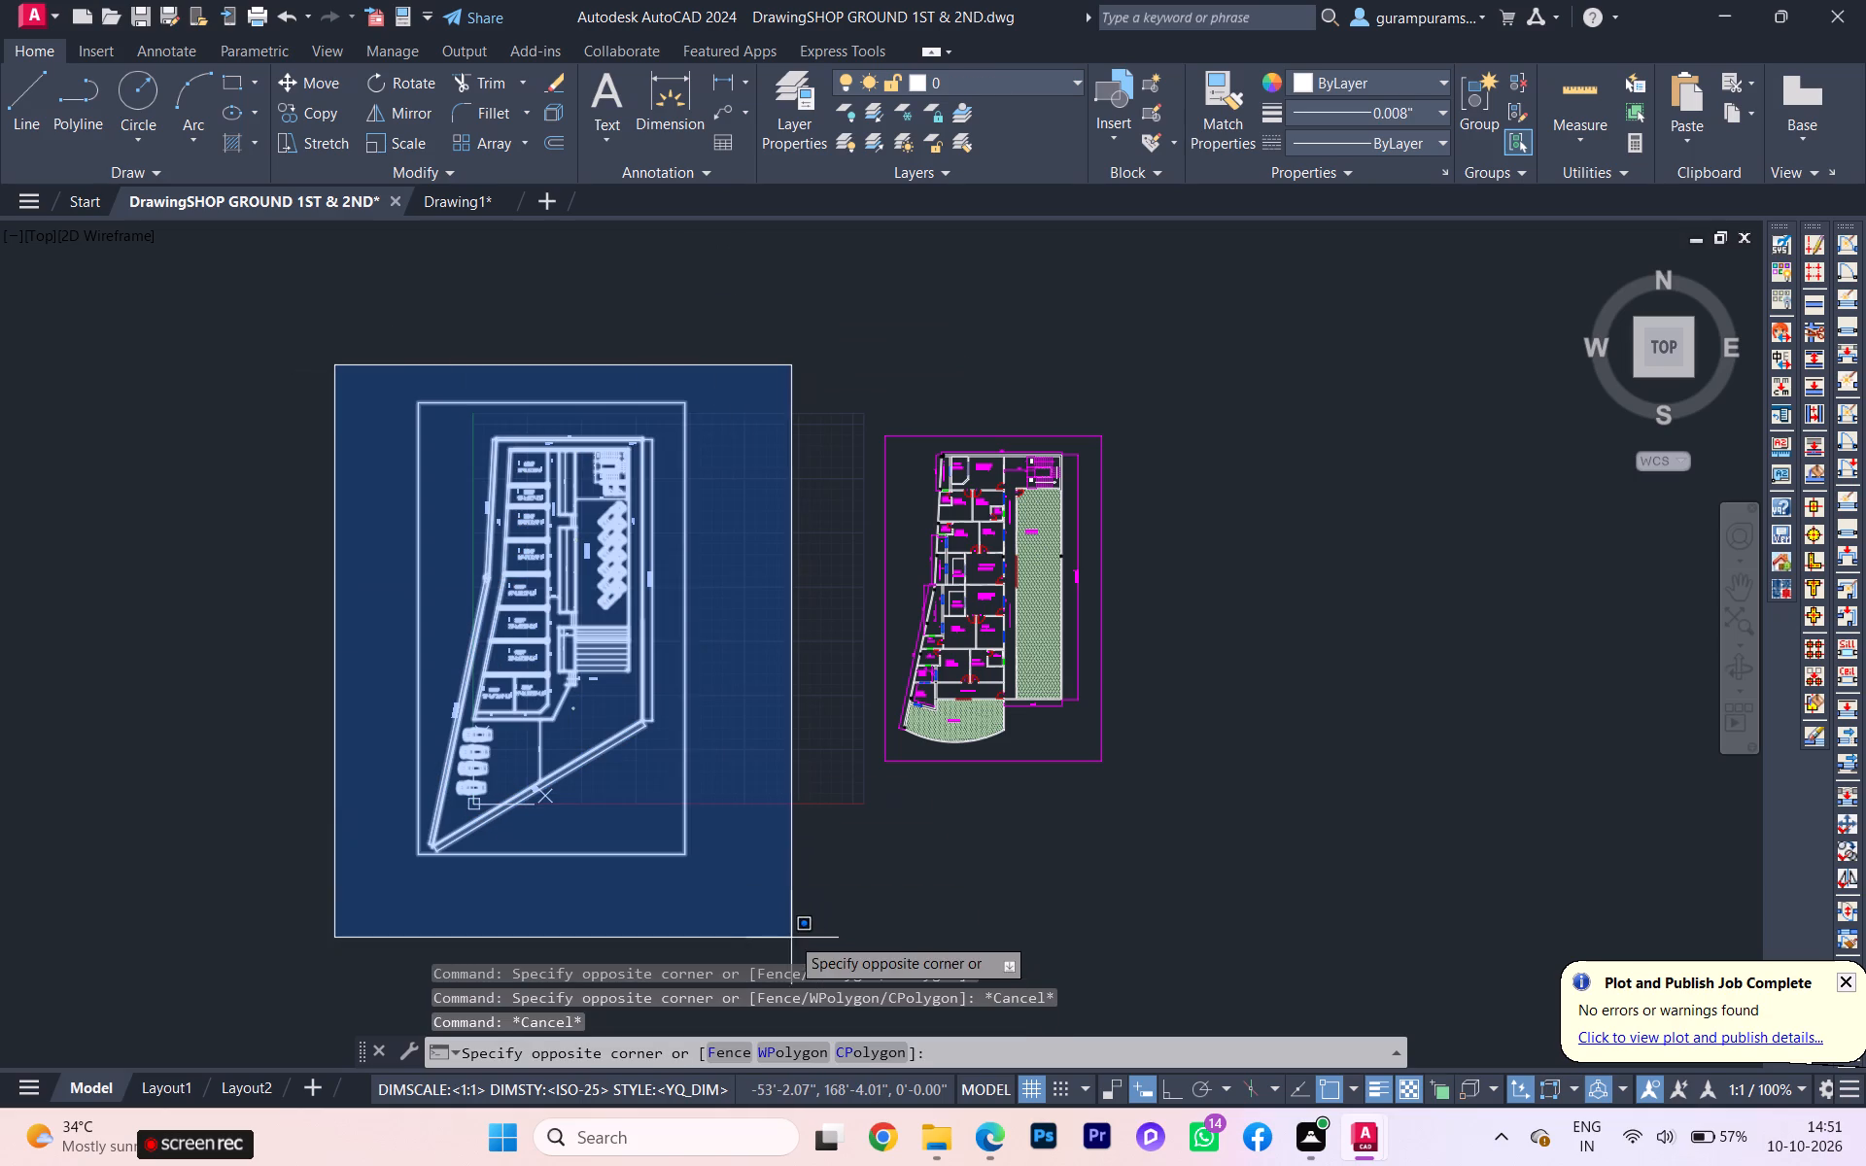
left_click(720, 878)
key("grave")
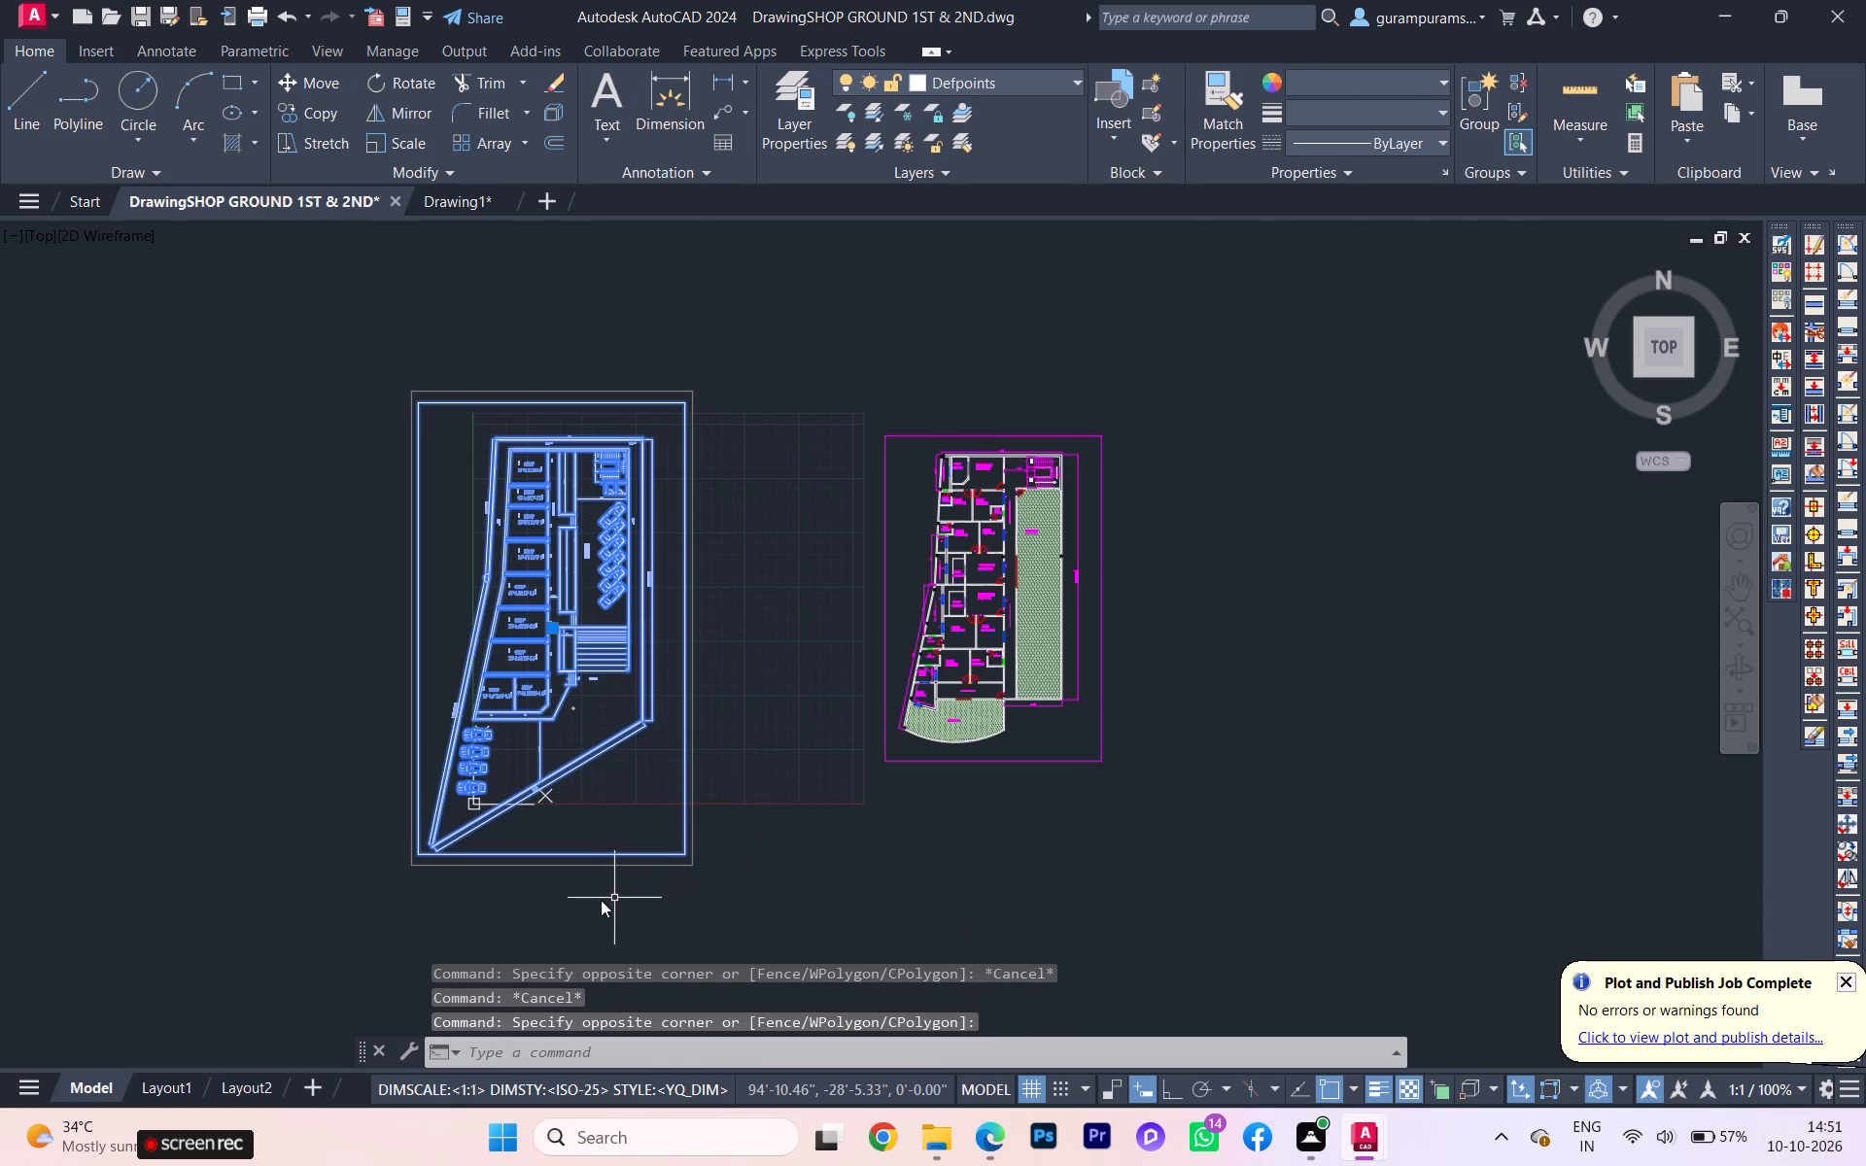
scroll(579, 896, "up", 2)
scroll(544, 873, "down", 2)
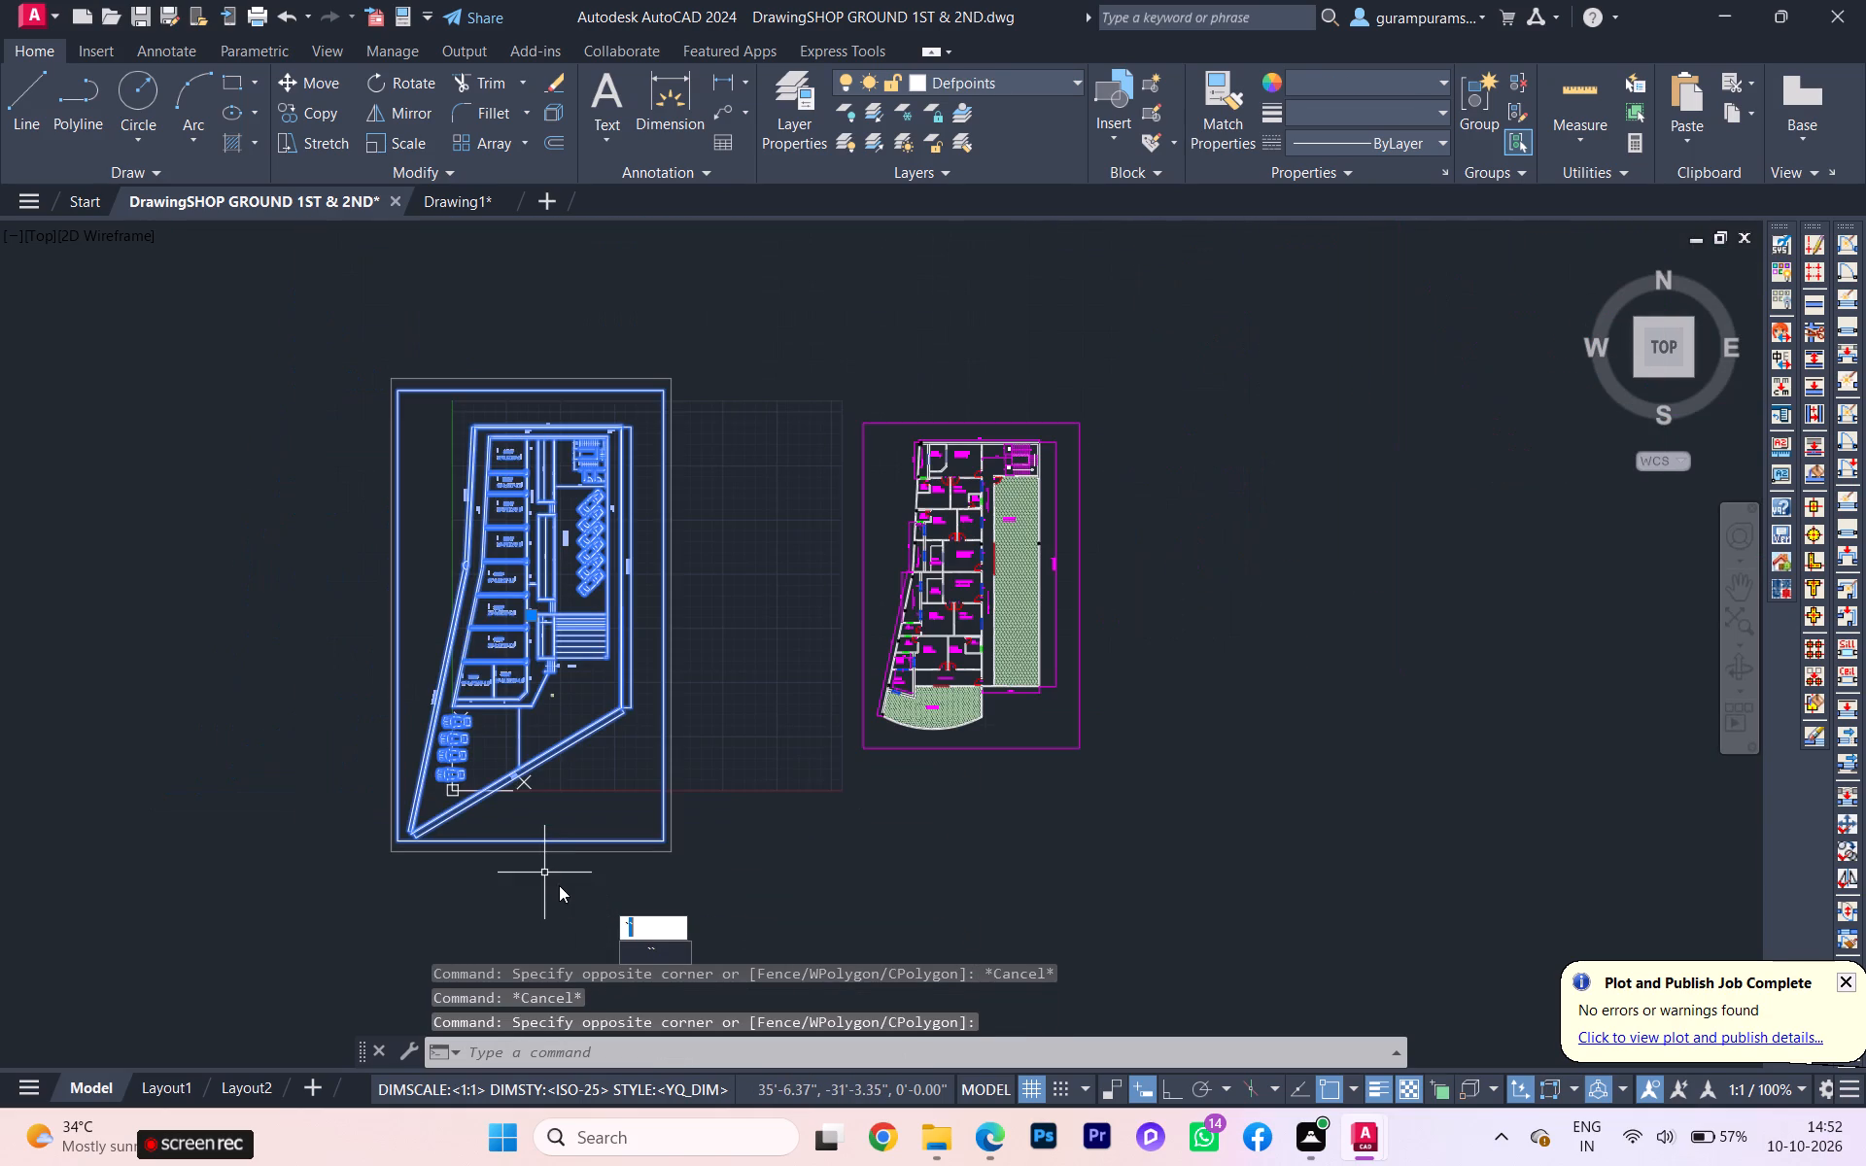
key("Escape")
Add the multiline text "GROUND FLOOR" just below the frame of the ground floor shop plan.
scroll(545, 891, "up", 1)
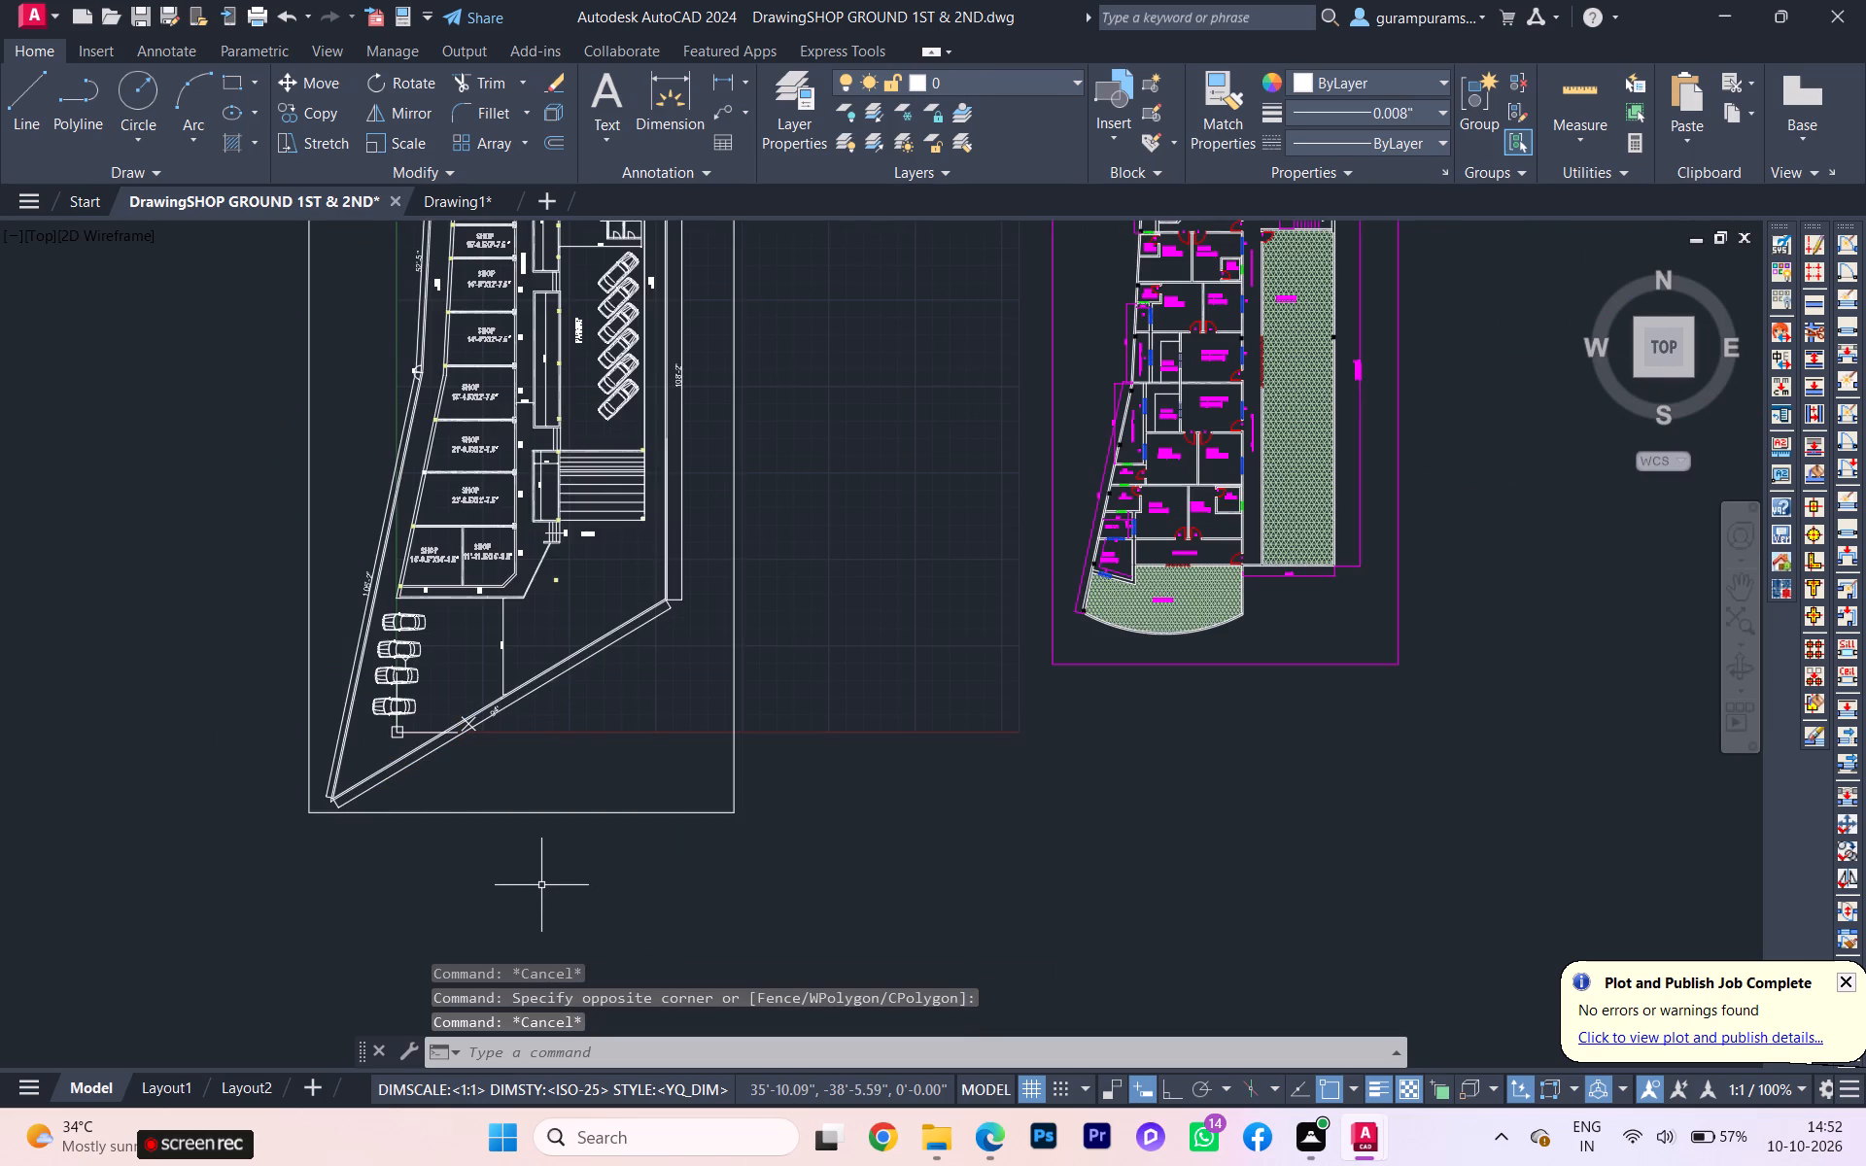
scroll(541, 885, "down", 1)
middle_click_drag(541, 885, 552, 833)
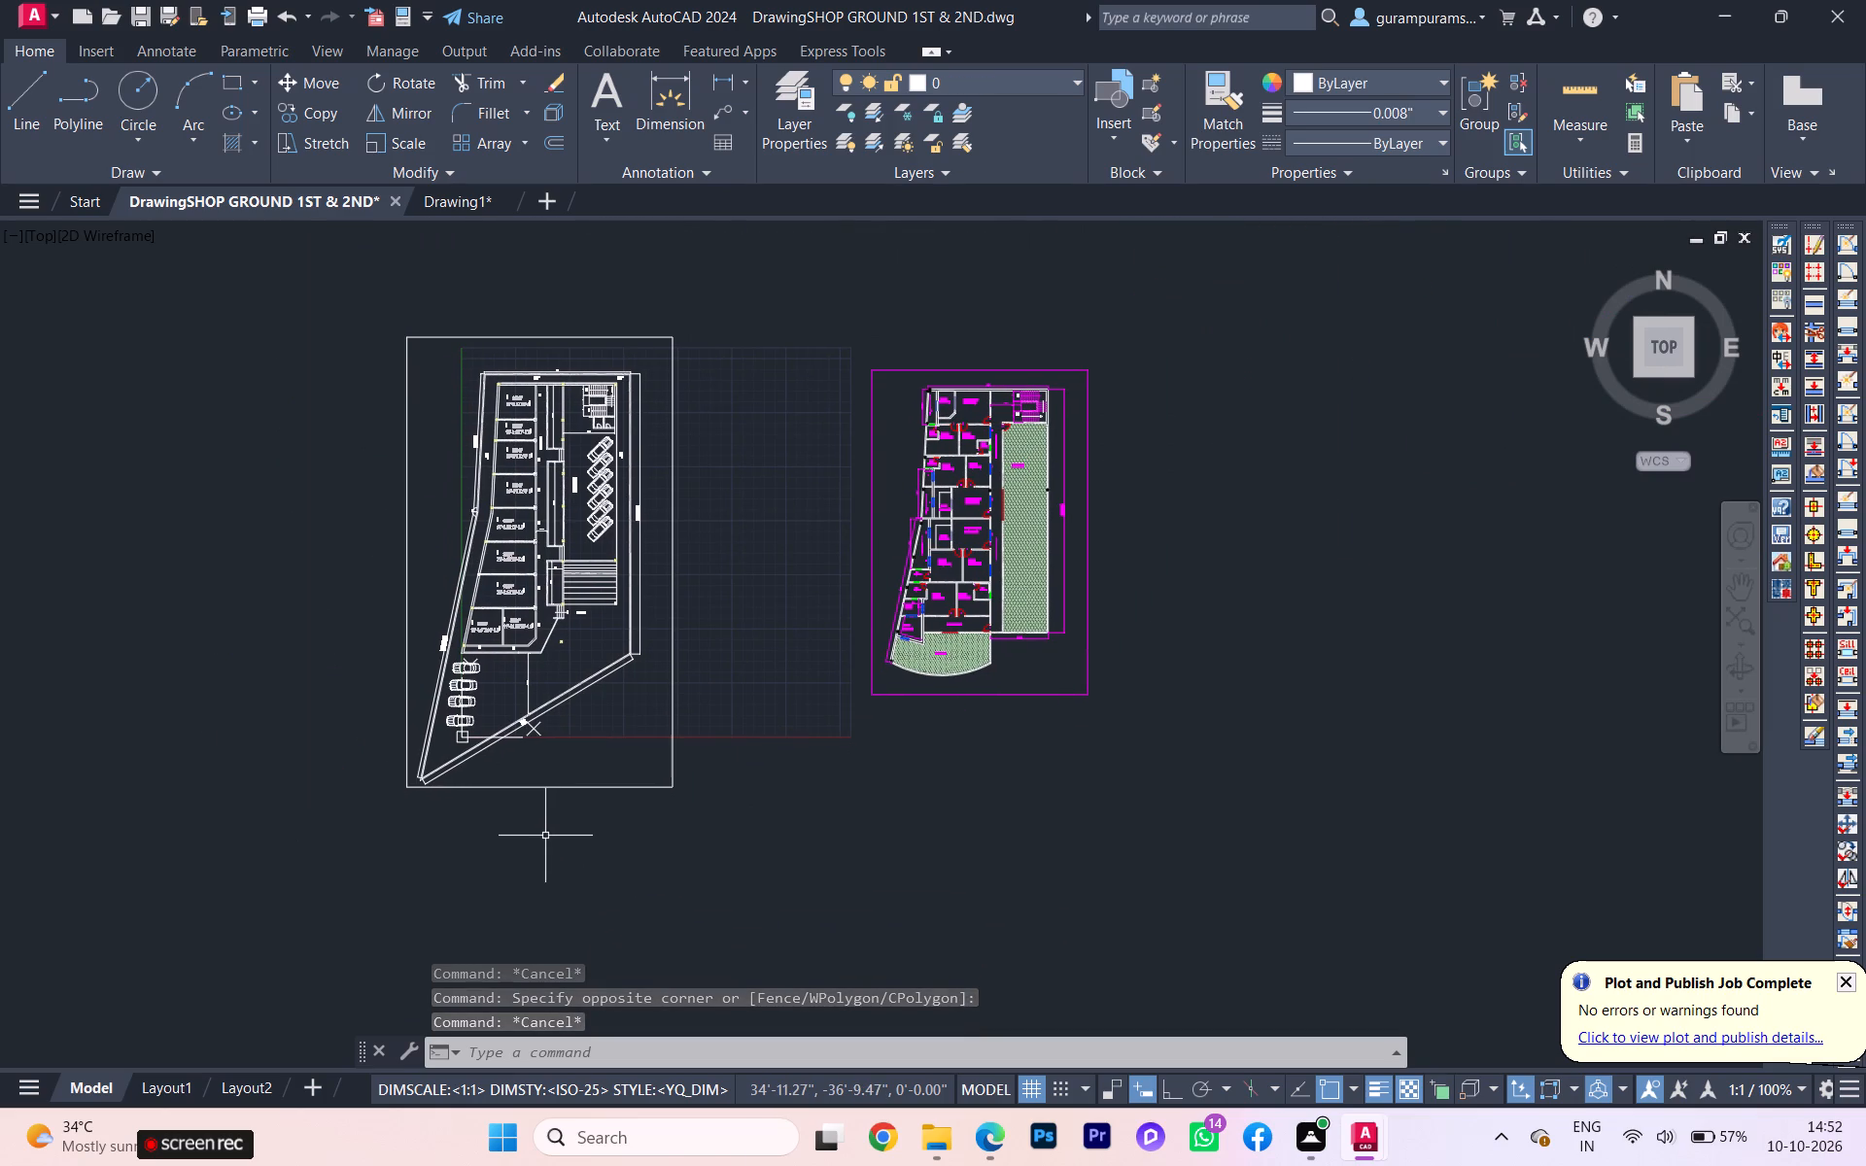
key("t")
key("Return")
scroll(503, 838, "up", 2)
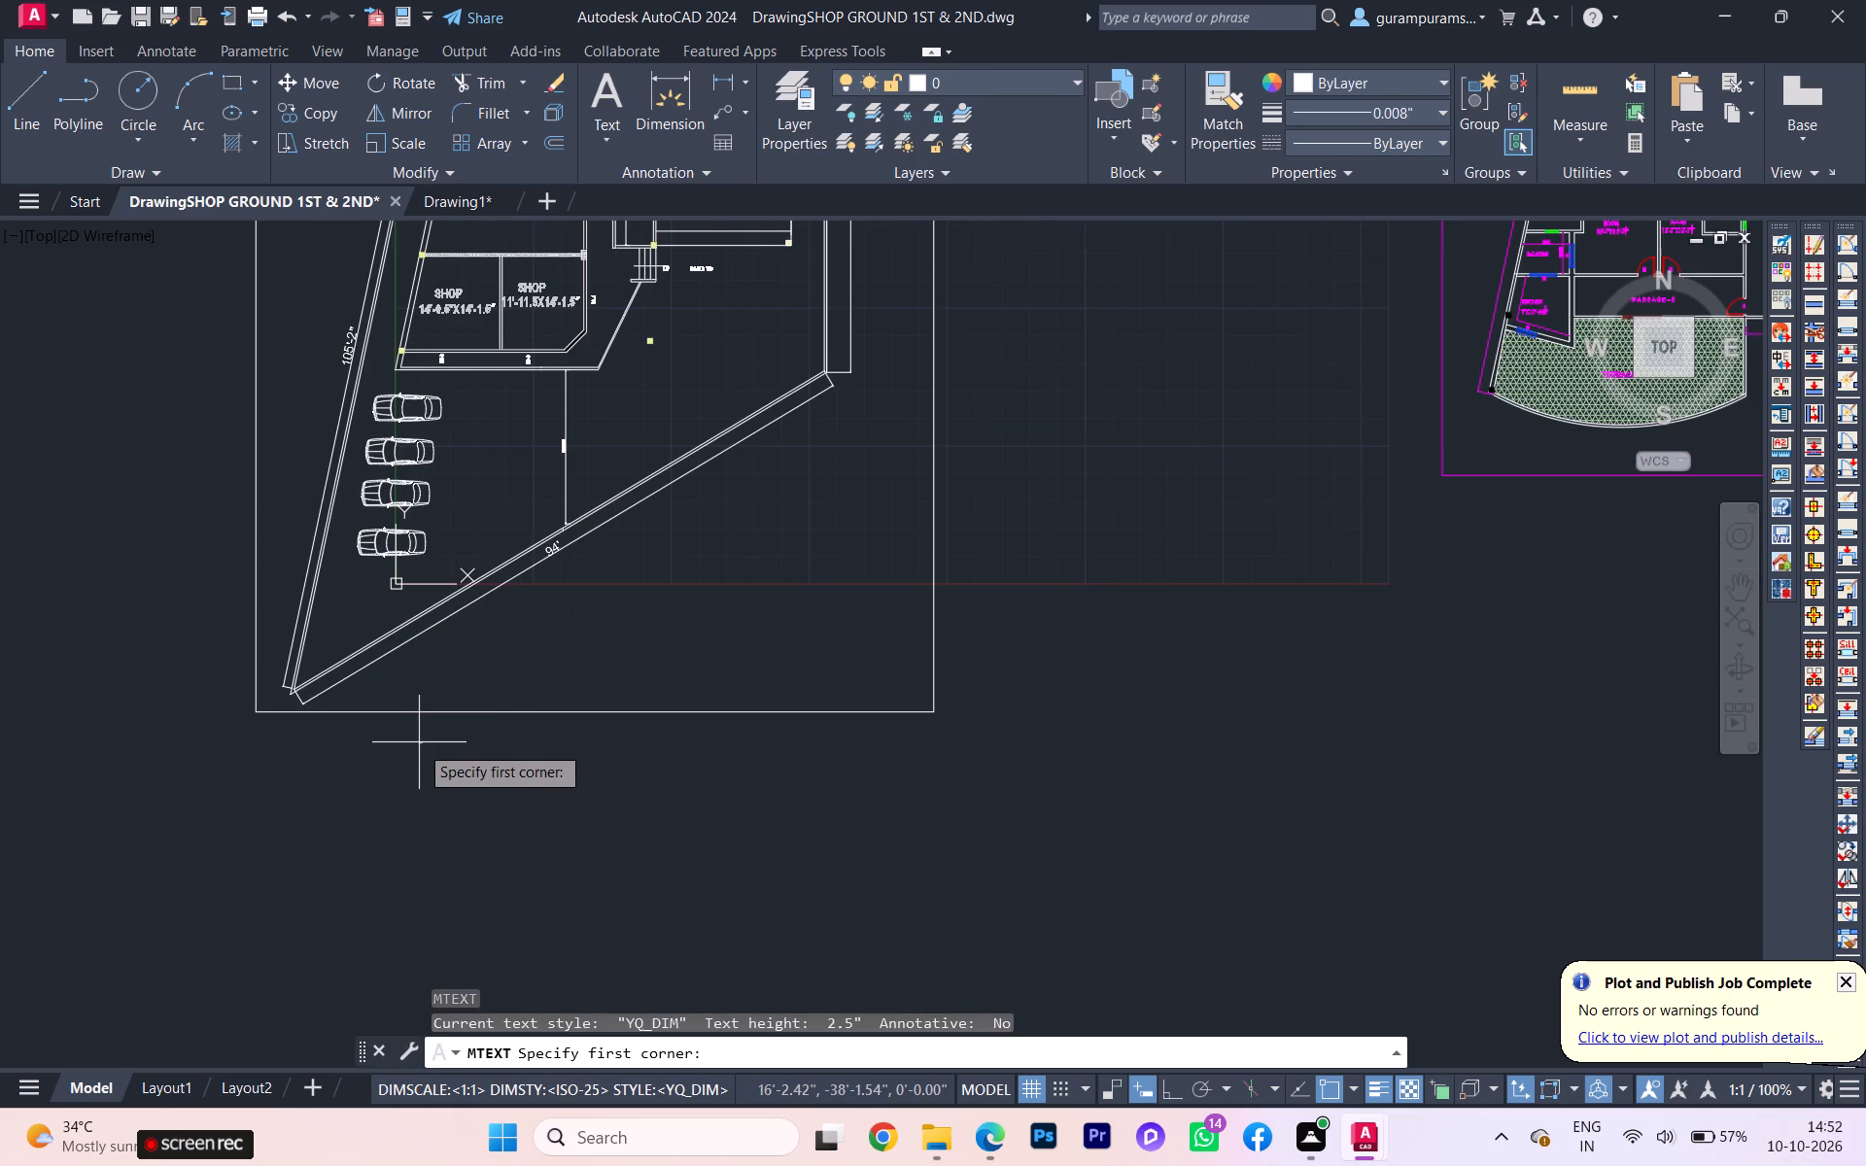
left_click(445, 753)
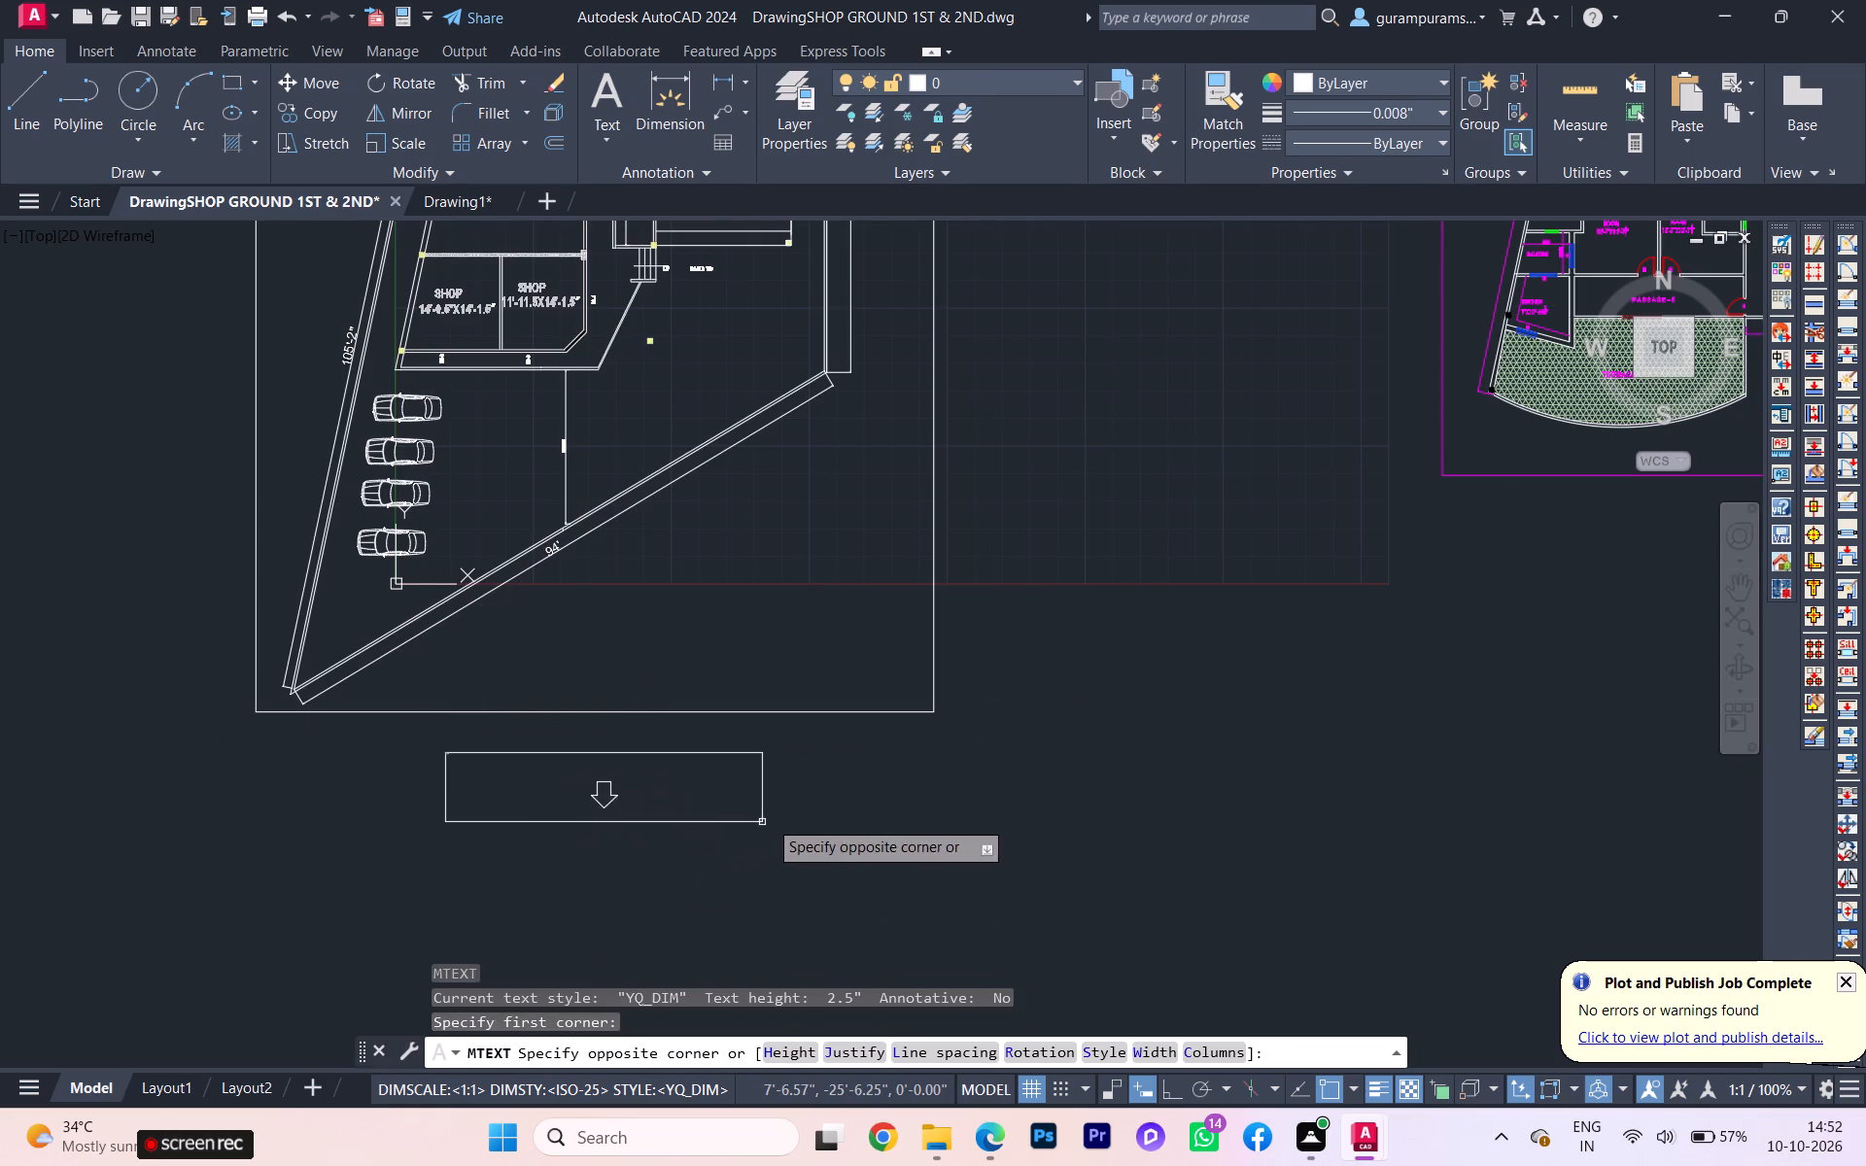
left_click(809, 828)
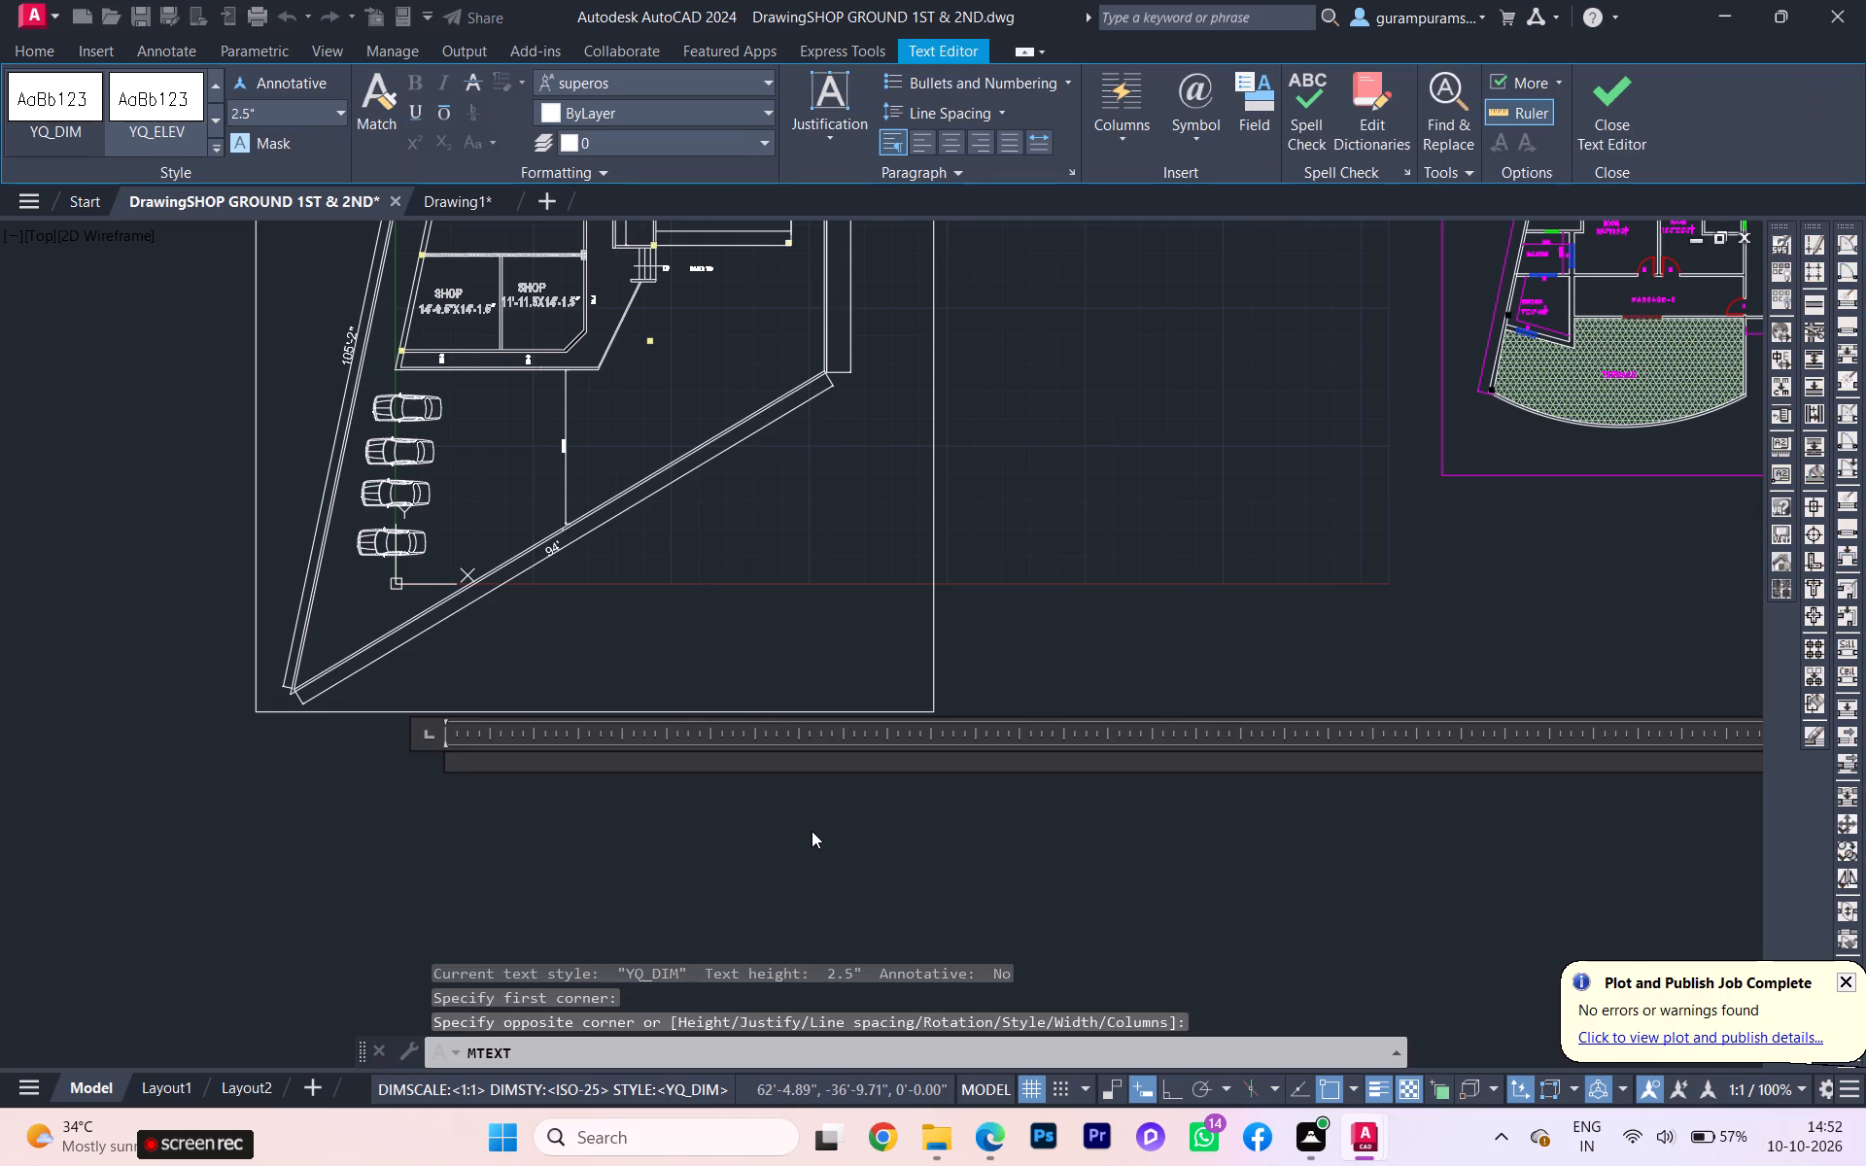
type("grou")
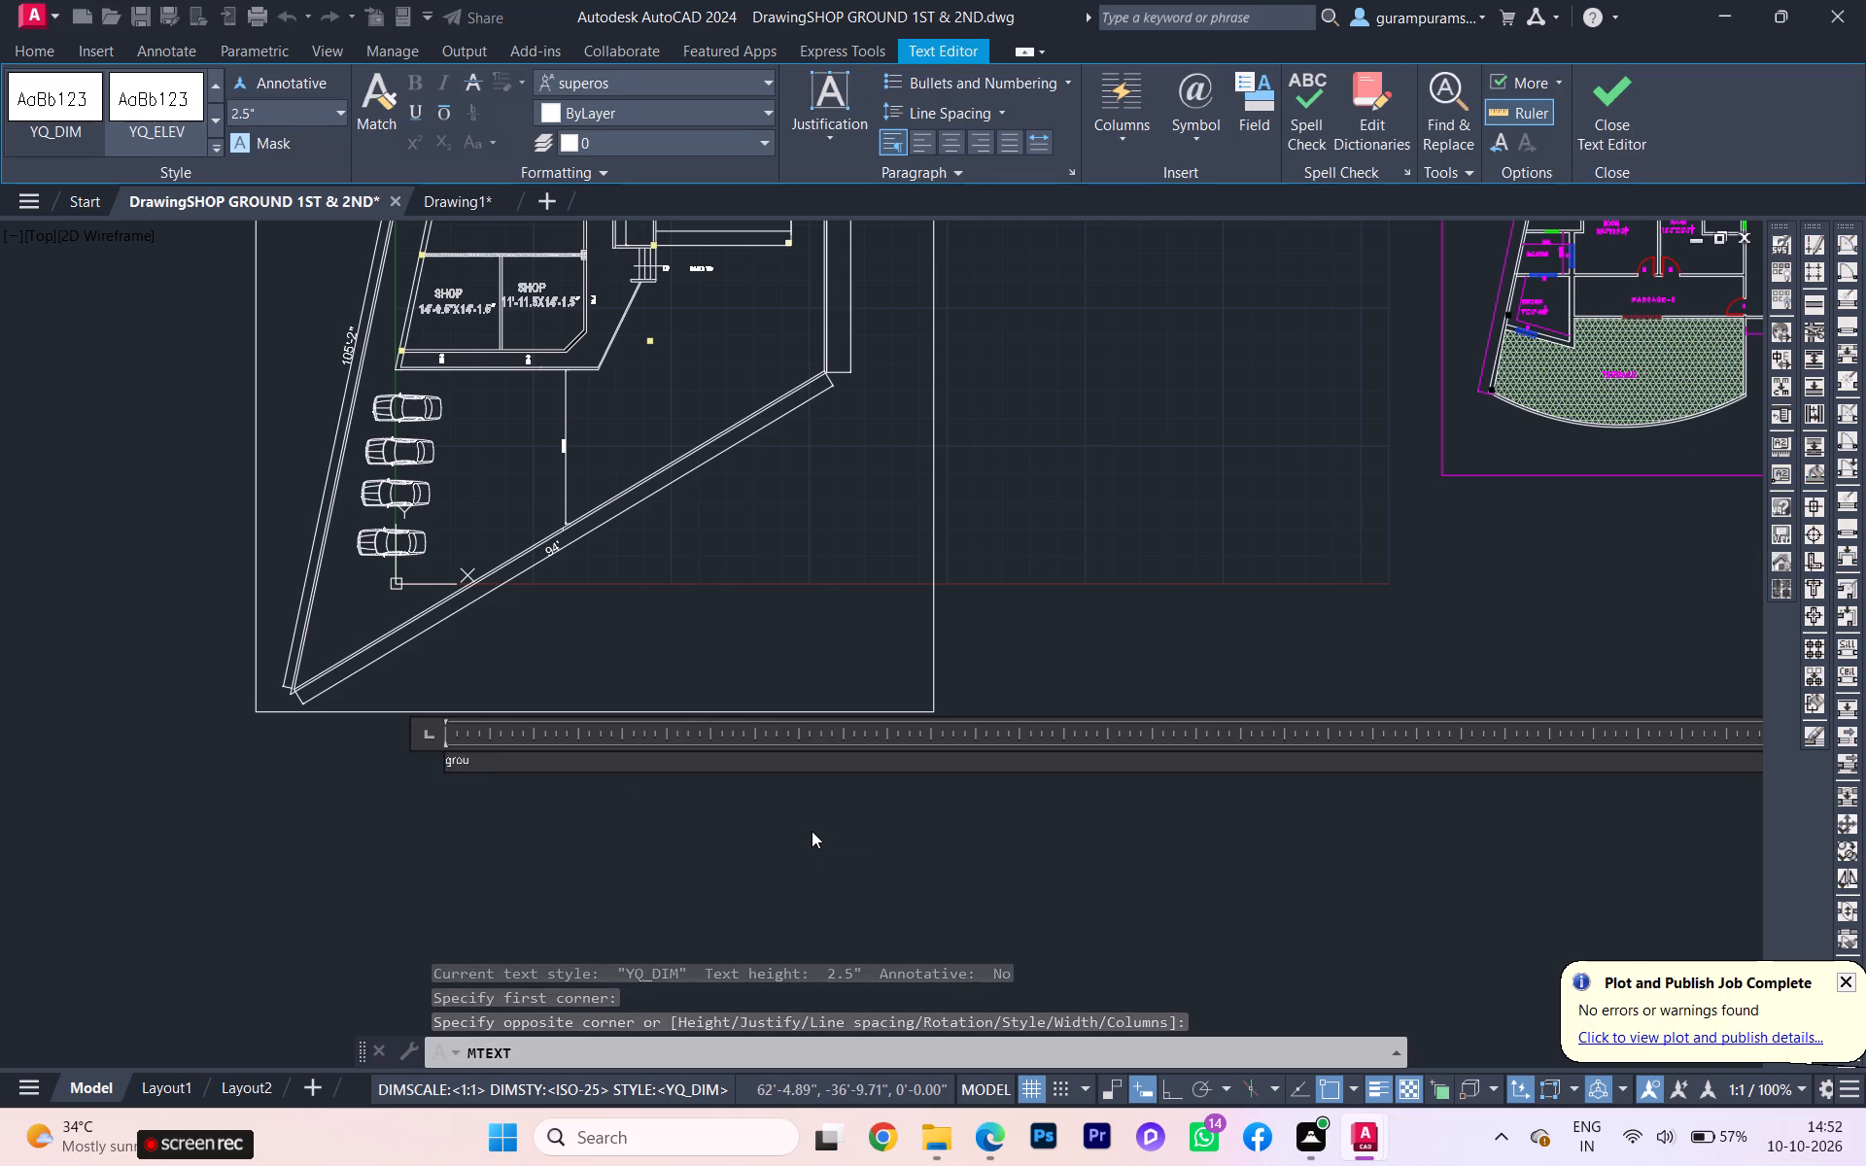
key("BackSpace")
key("BackSpace")
key("BackSpace")
key("BackSpace")
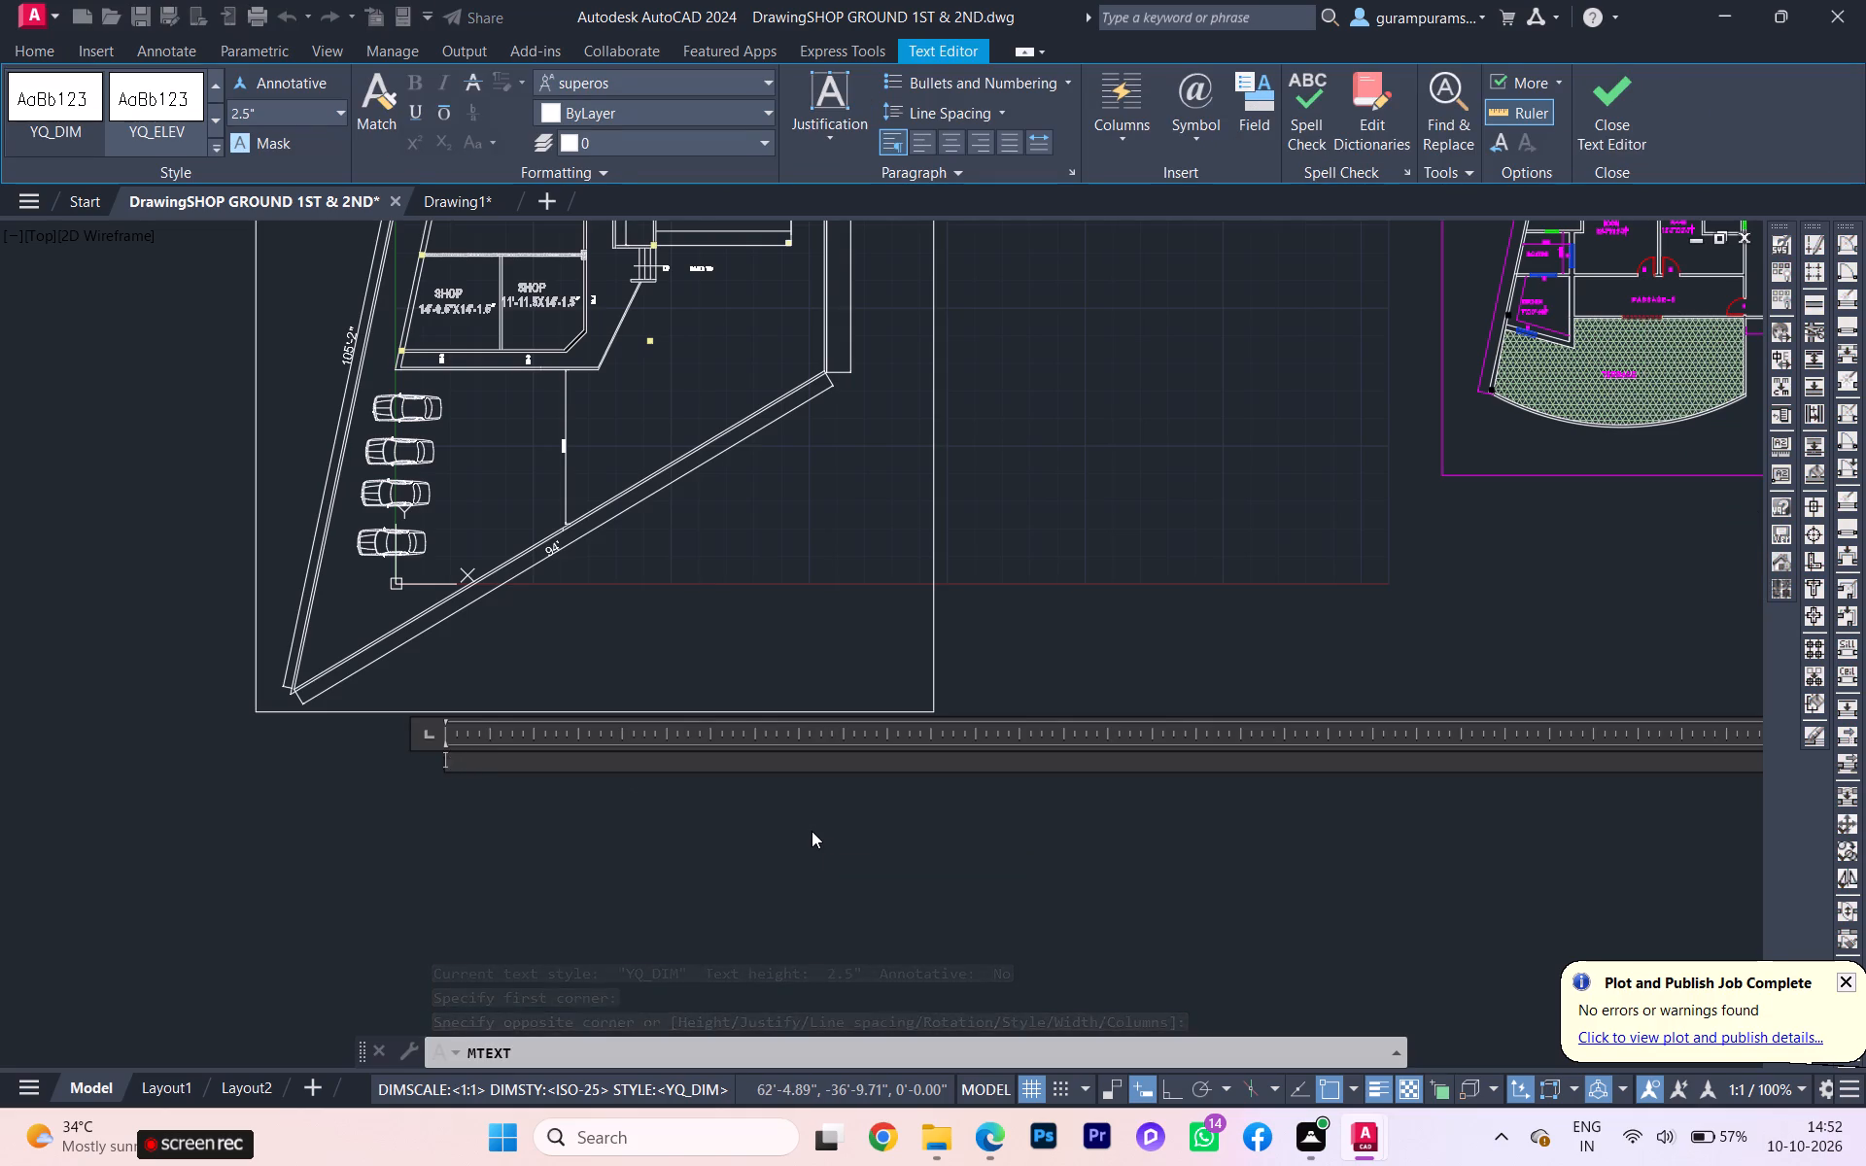
type("GRU")
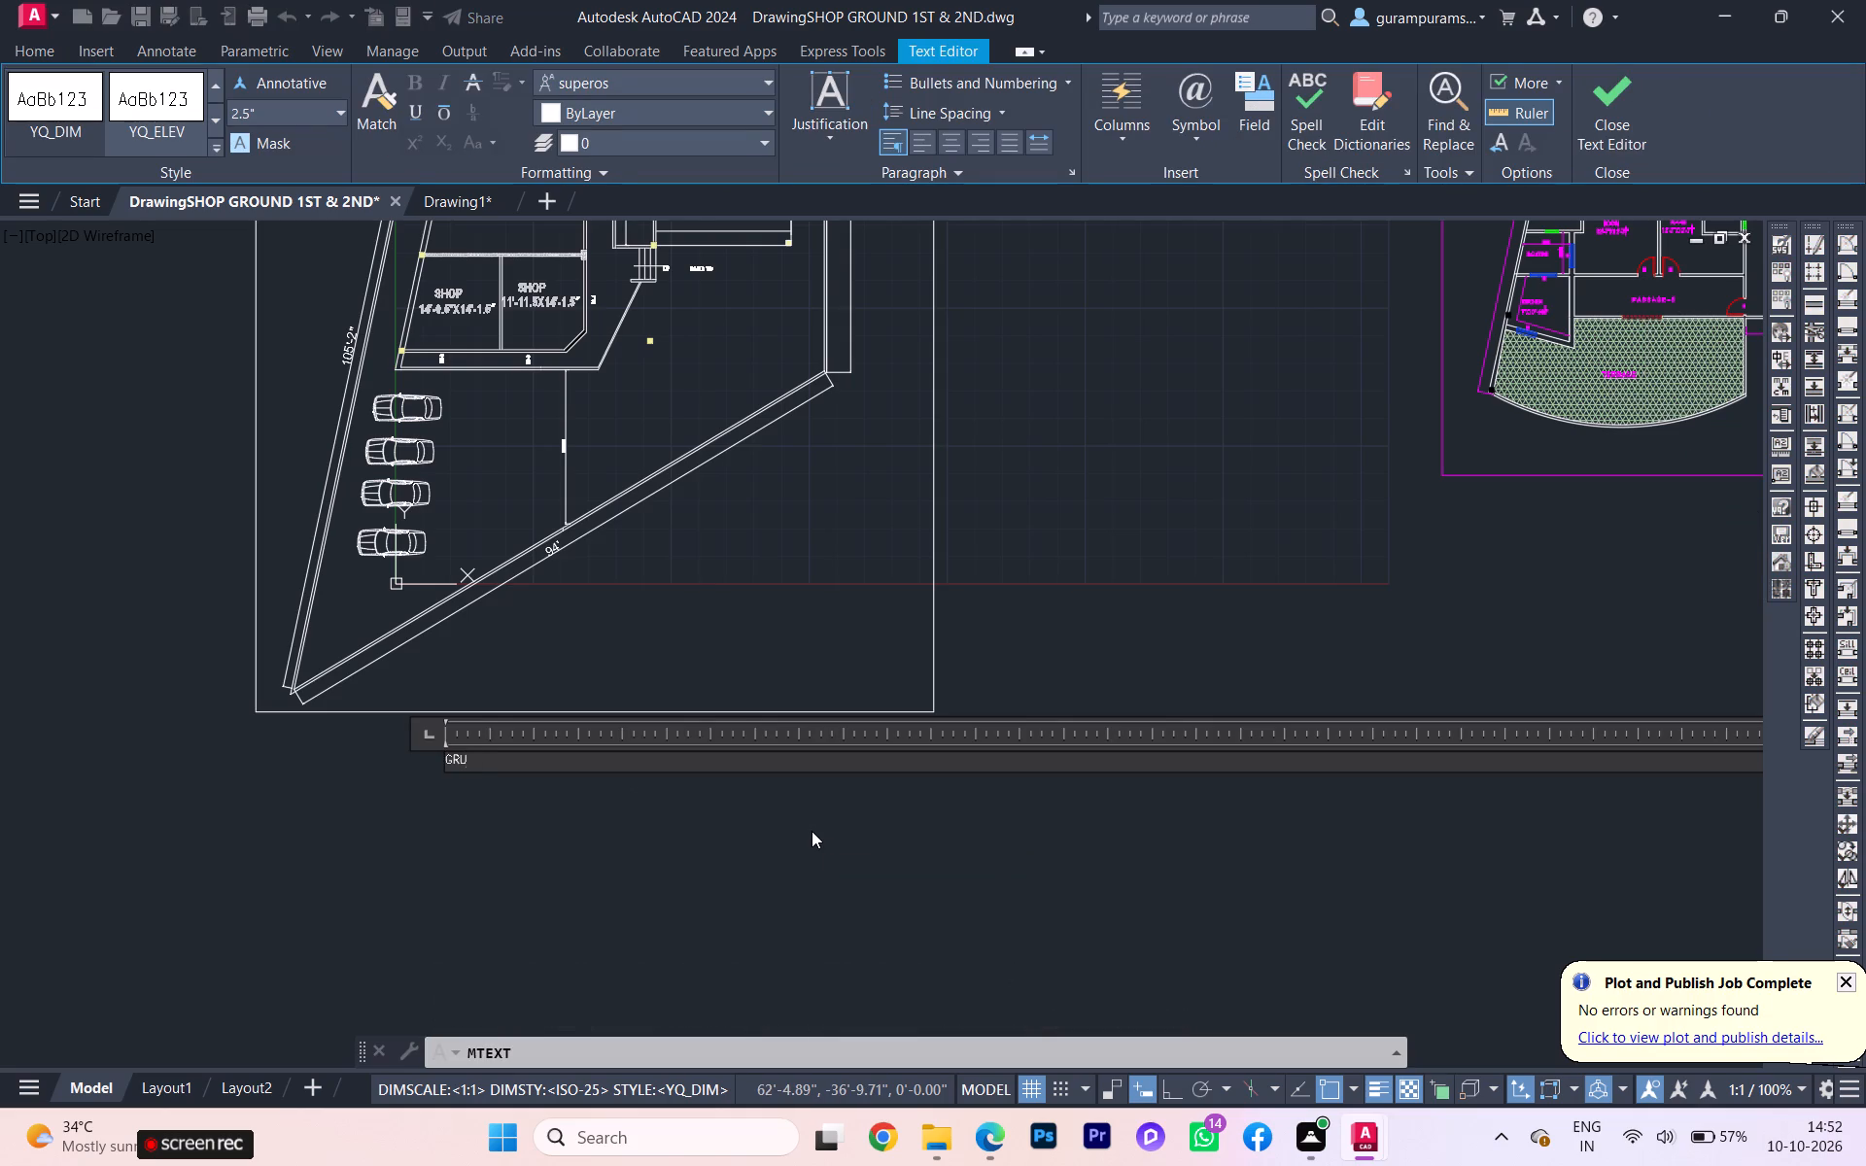
key("BackSpace")
type("OUND FLOOR")
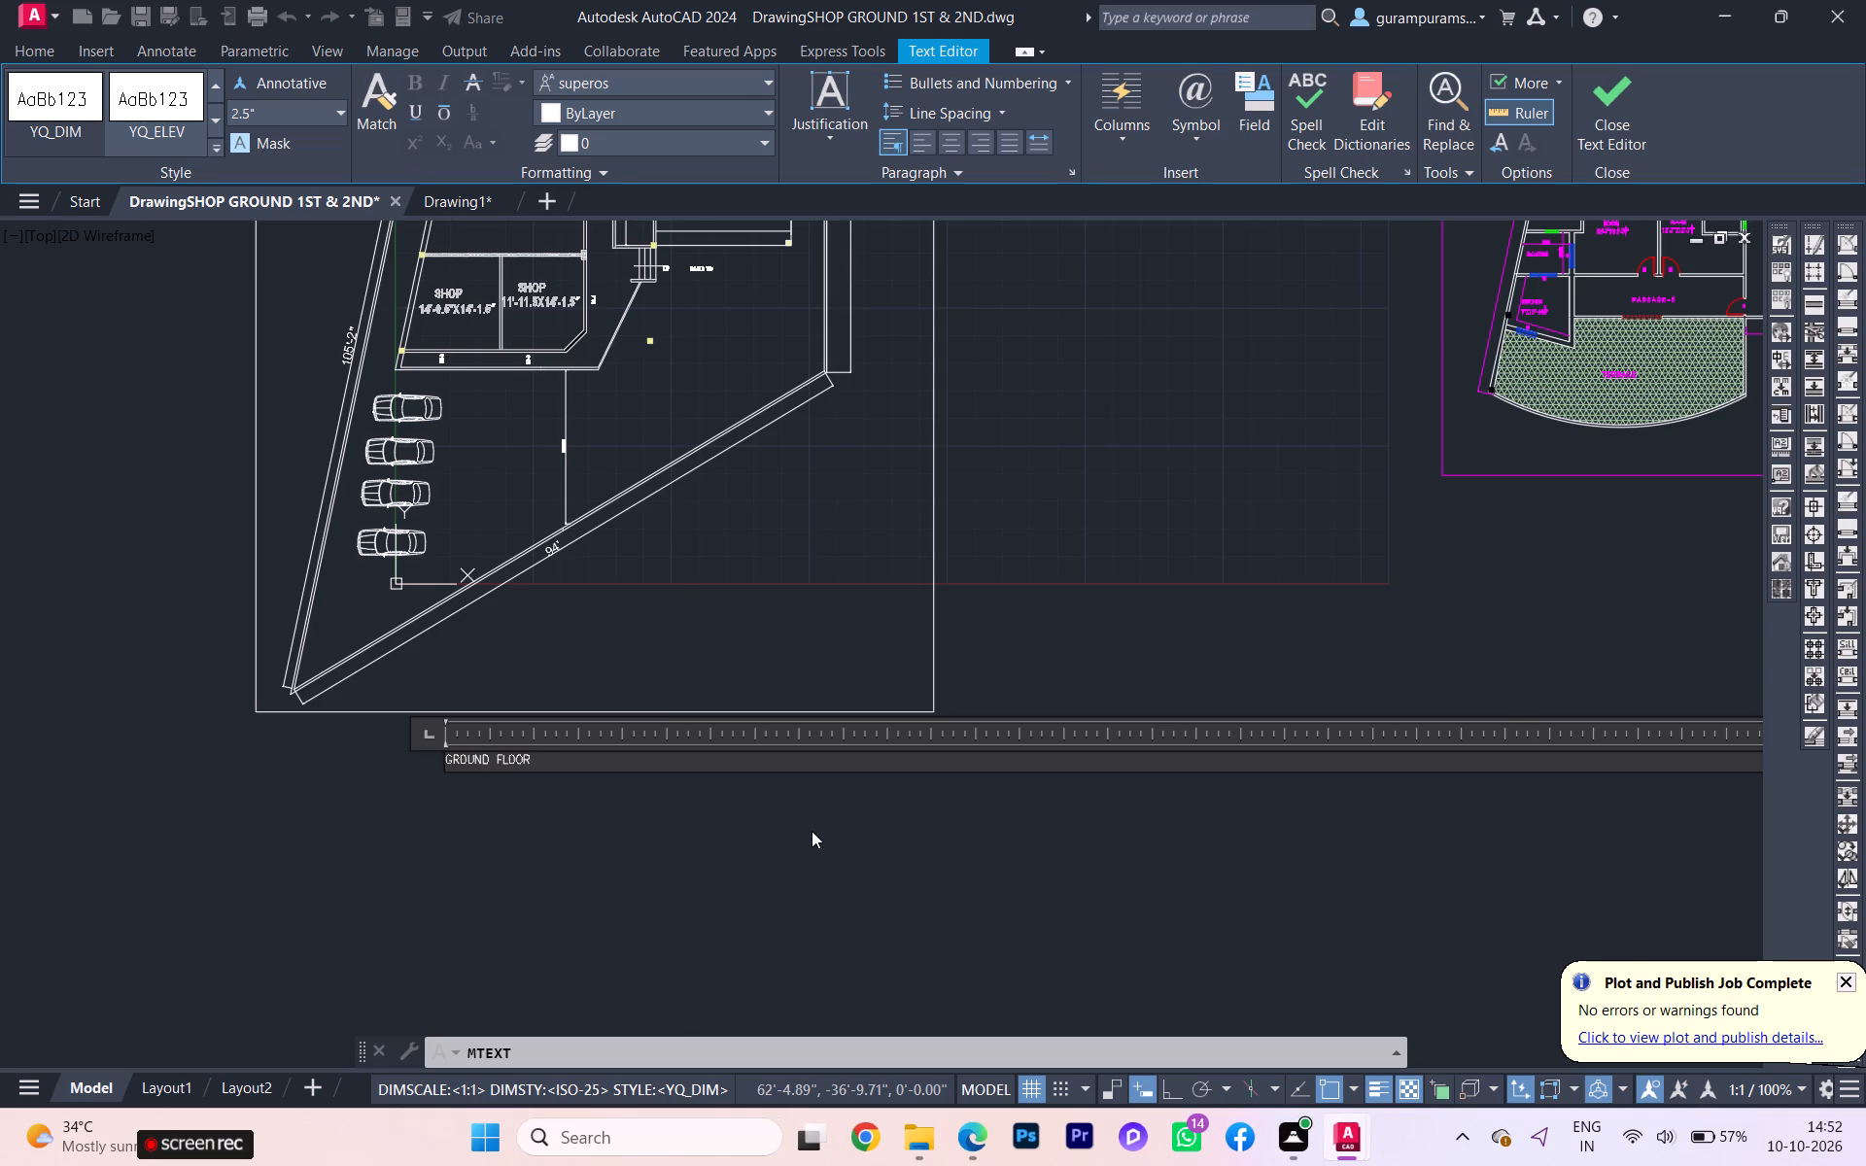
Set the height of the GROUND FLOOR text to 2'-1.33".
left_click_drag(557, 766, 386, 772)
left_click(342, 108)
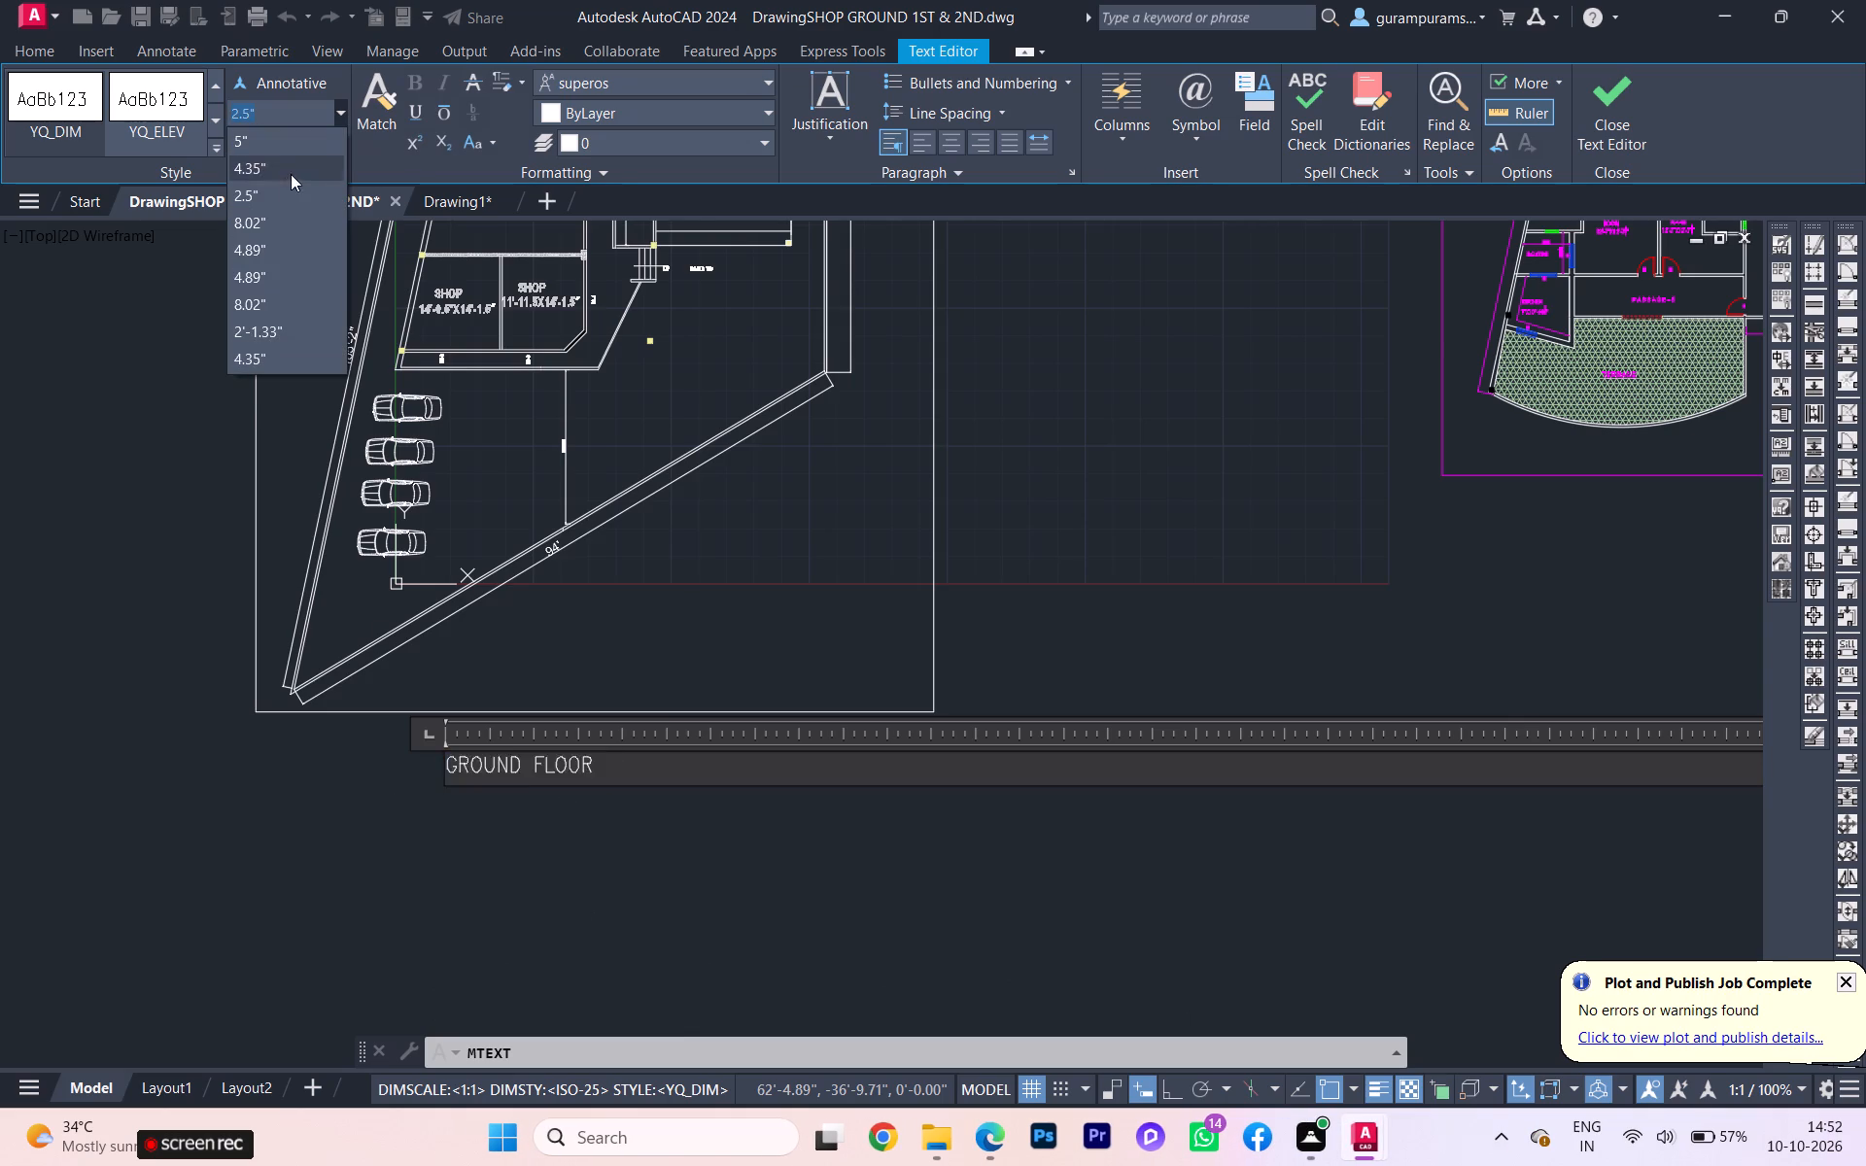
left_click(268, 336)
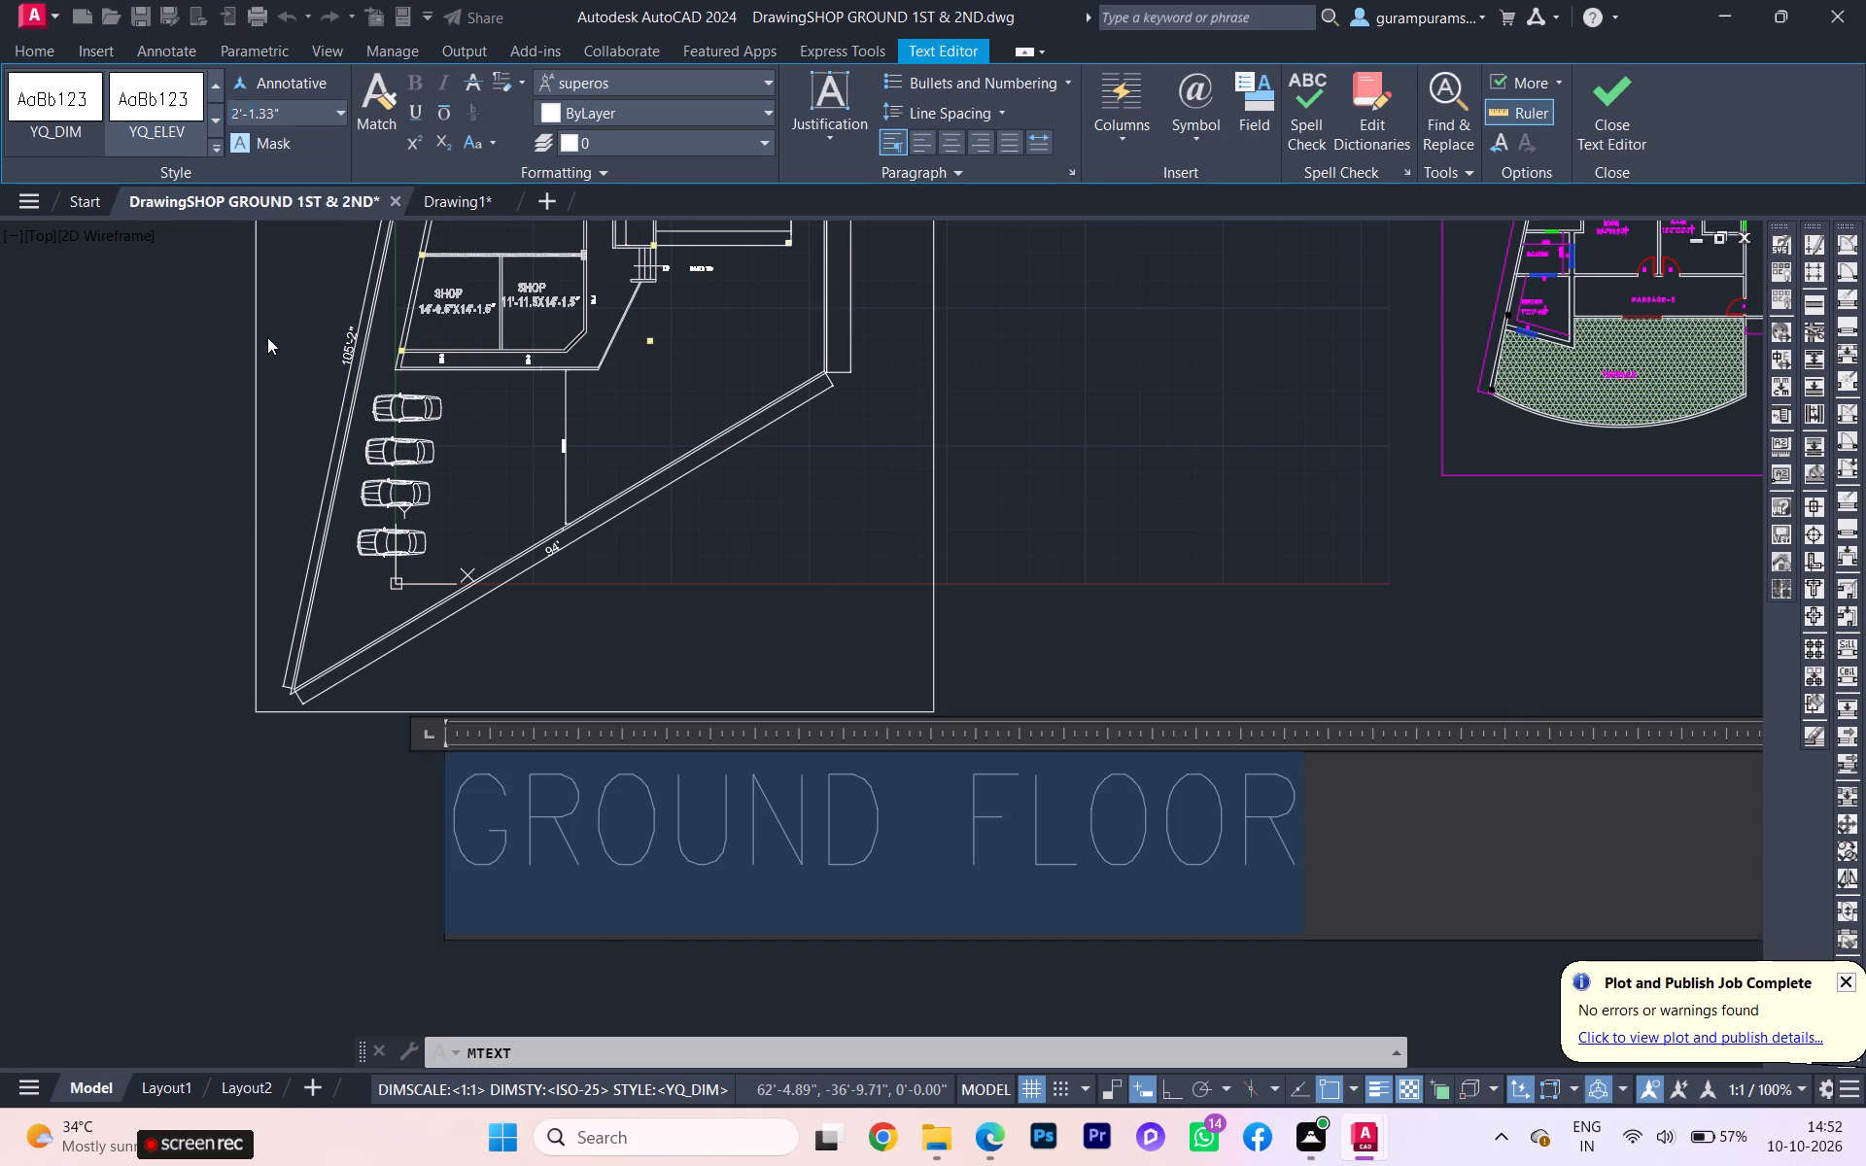
Apply the YQ_IDEN text style to the GROUND FLOOR label.
left_click(711, 76)
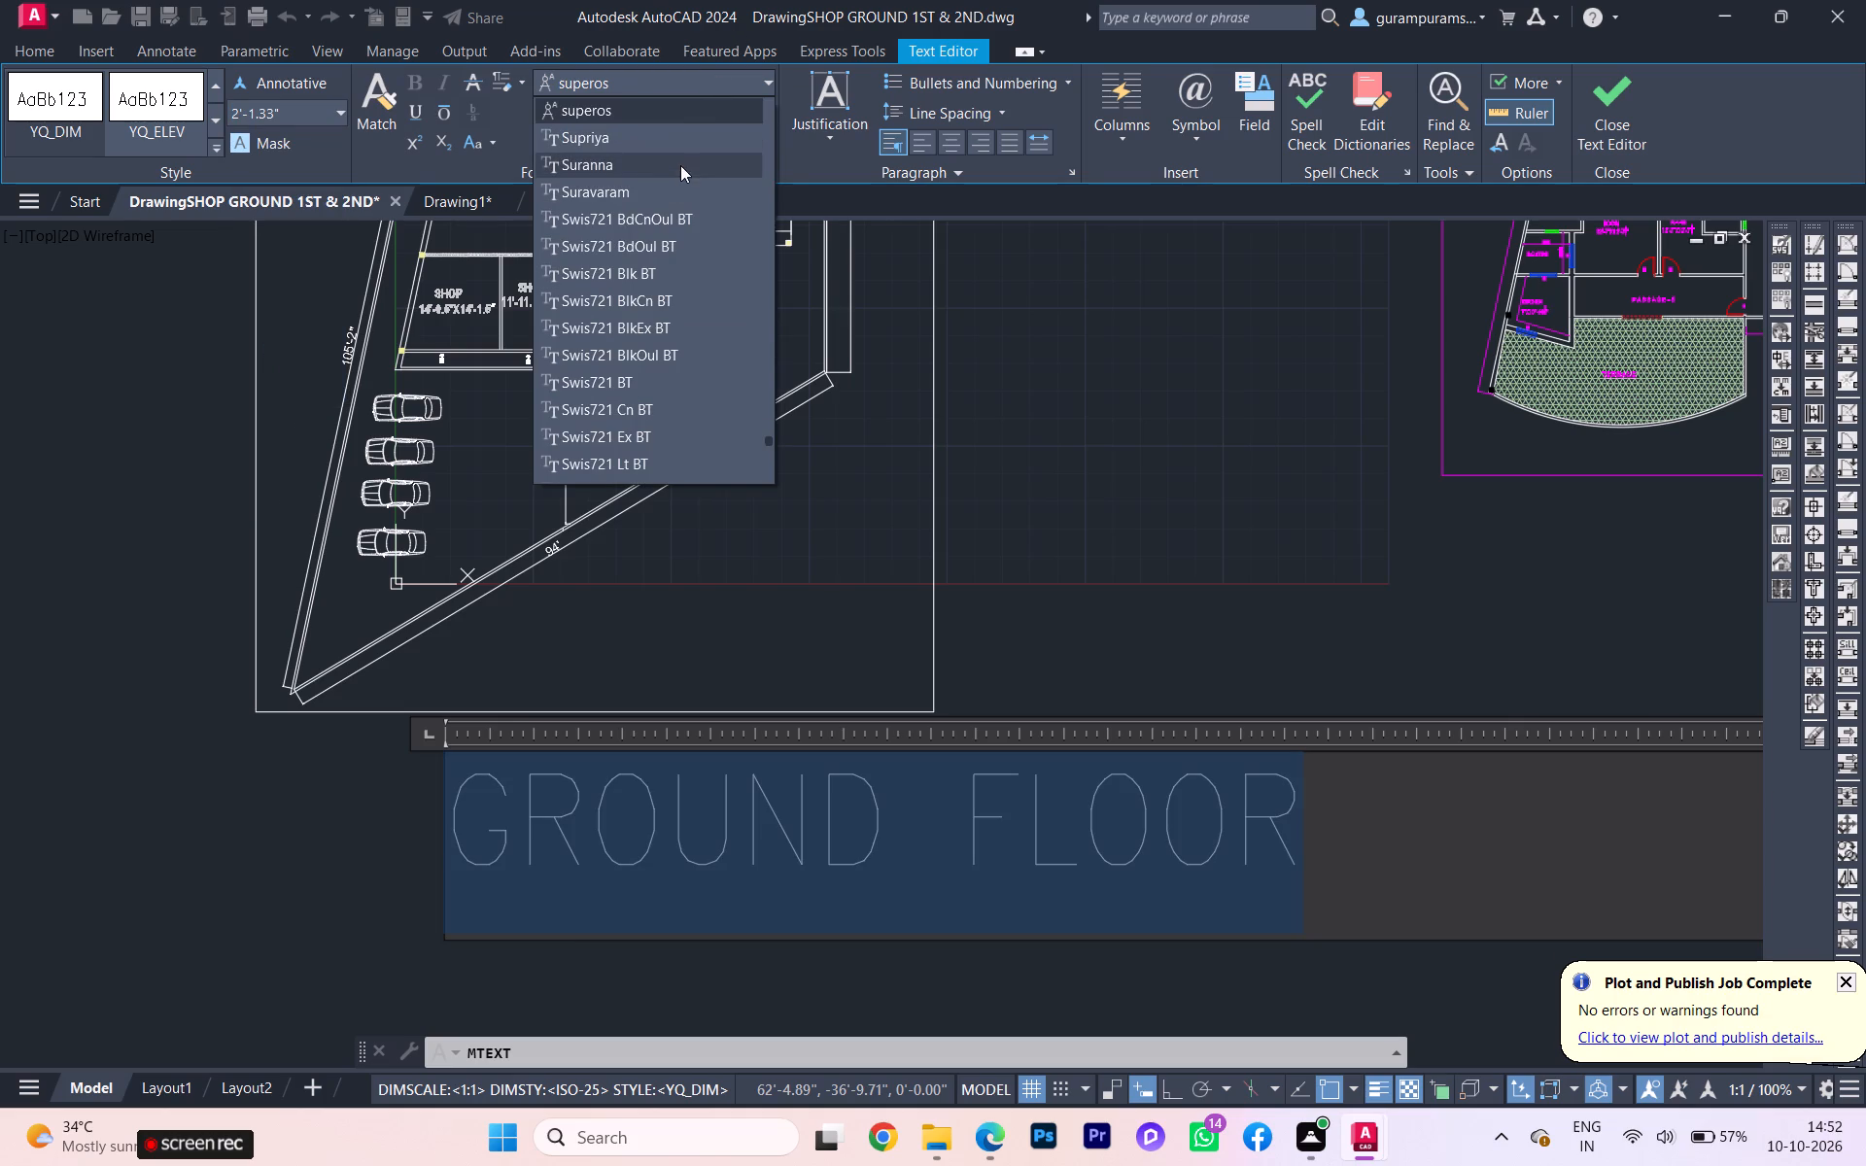
left_click(203, 146)
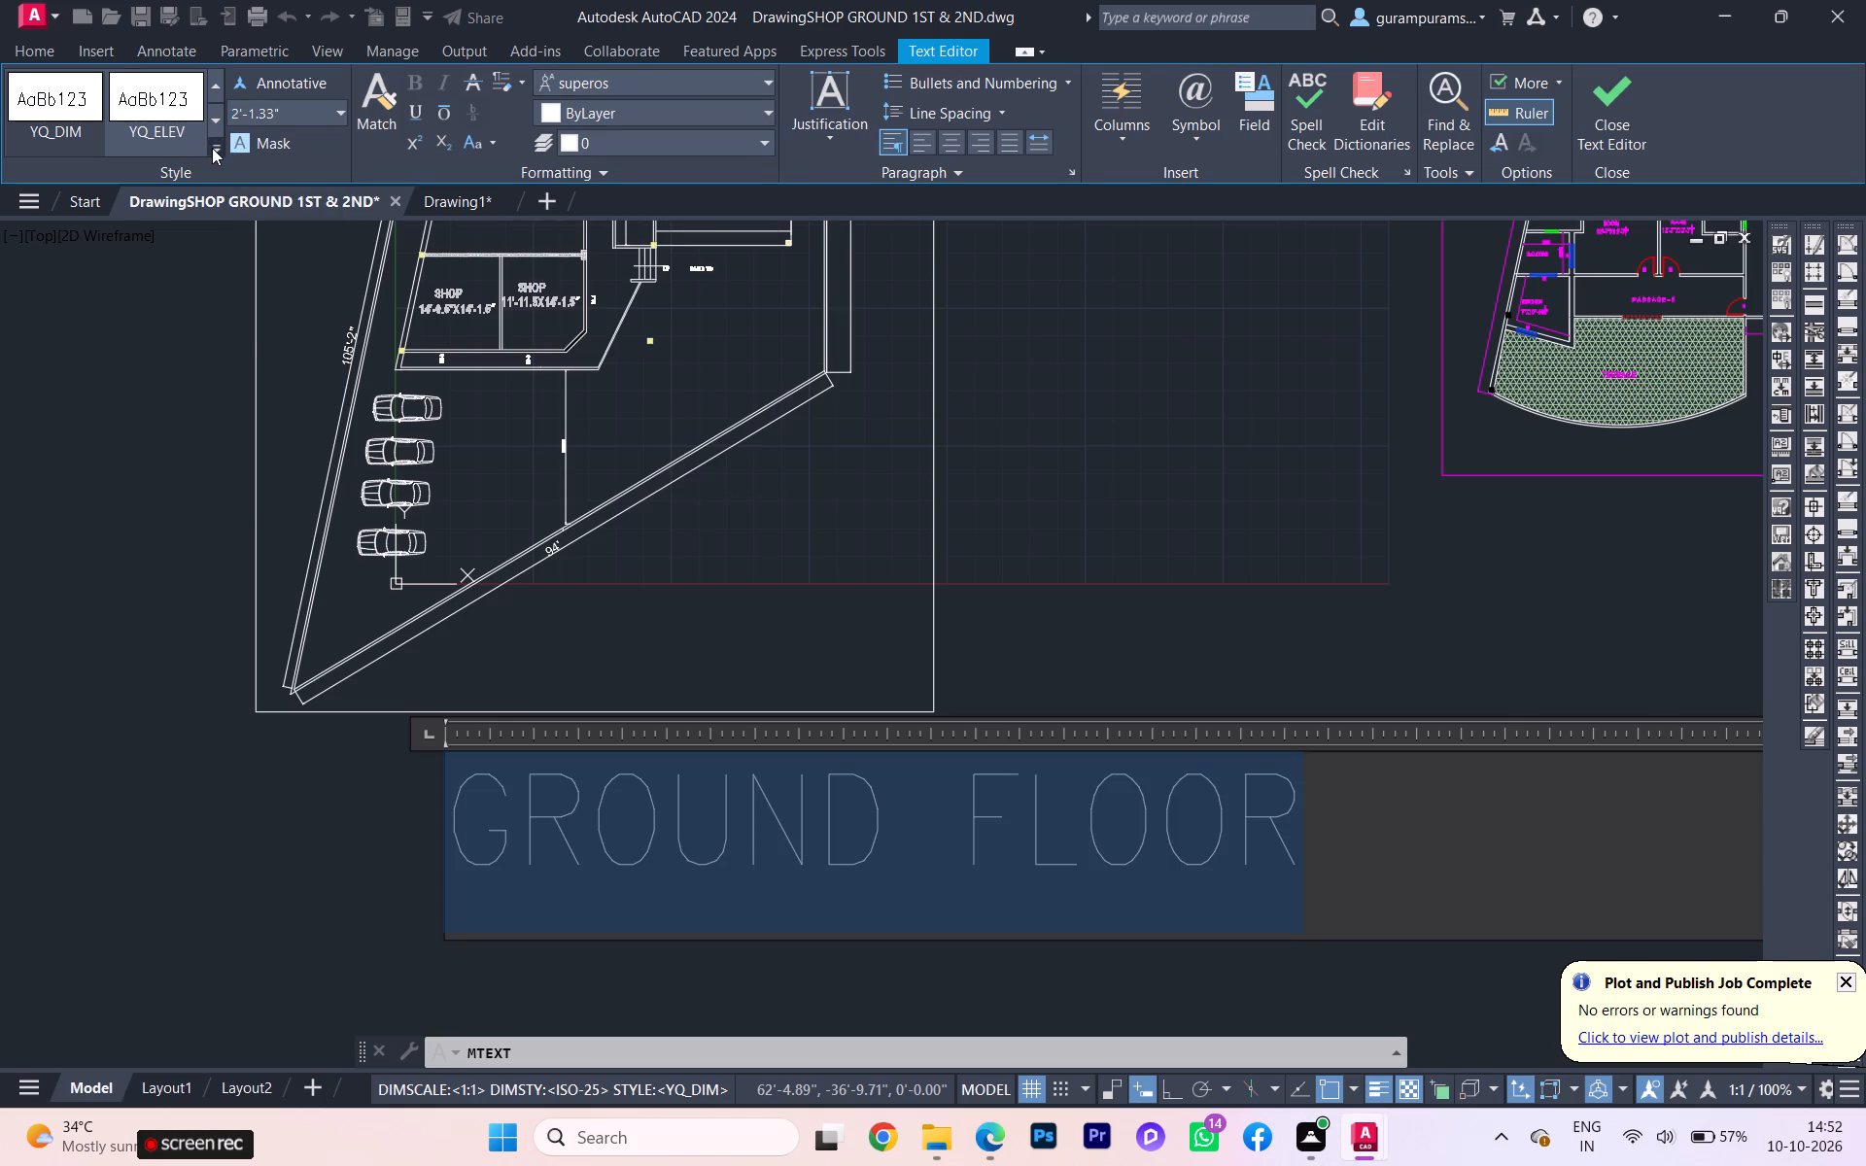
left_click(212, 148)
scroll(228, 223, "up", 1)
left_click(49, 266)
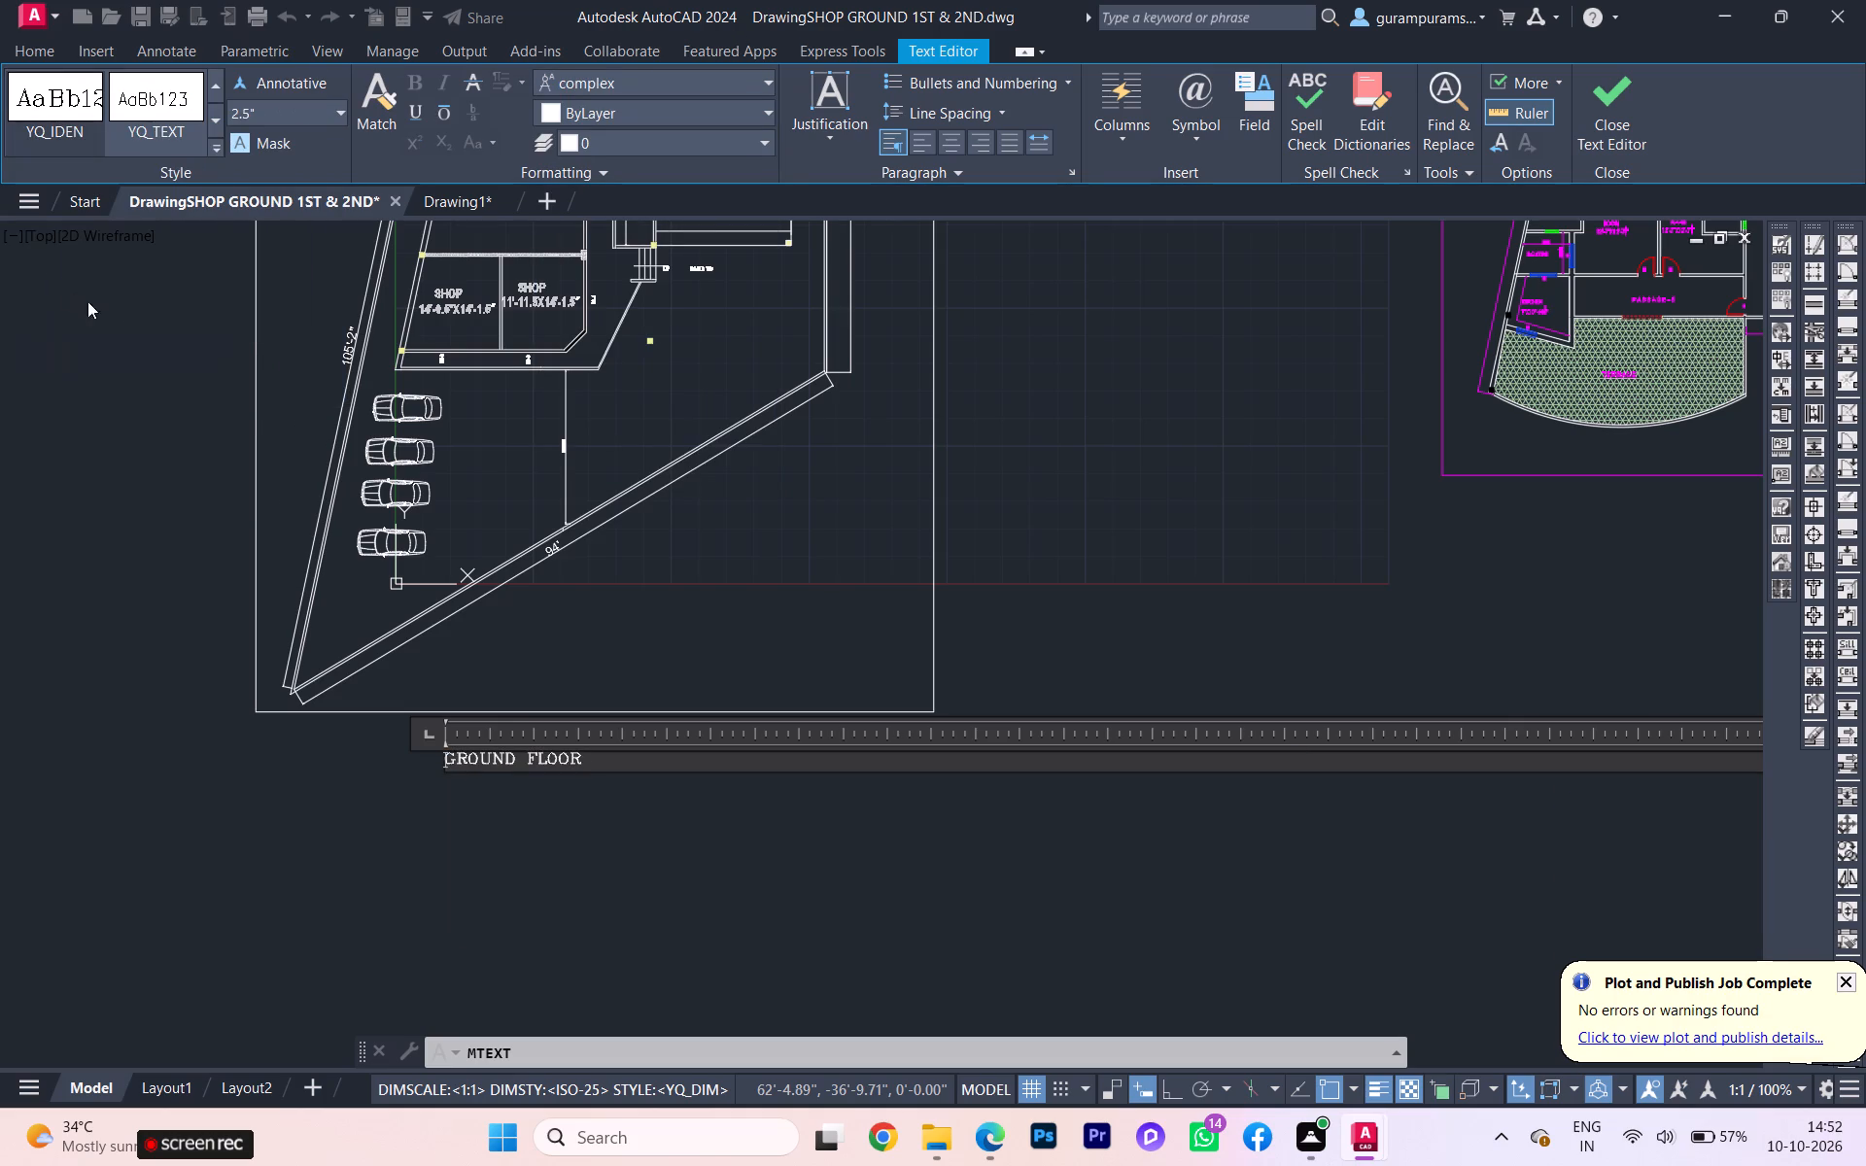
Set the whole GROUND FLOOR label to a height of 2'-1.33" and finish the text edit.
left_click(338, 110)
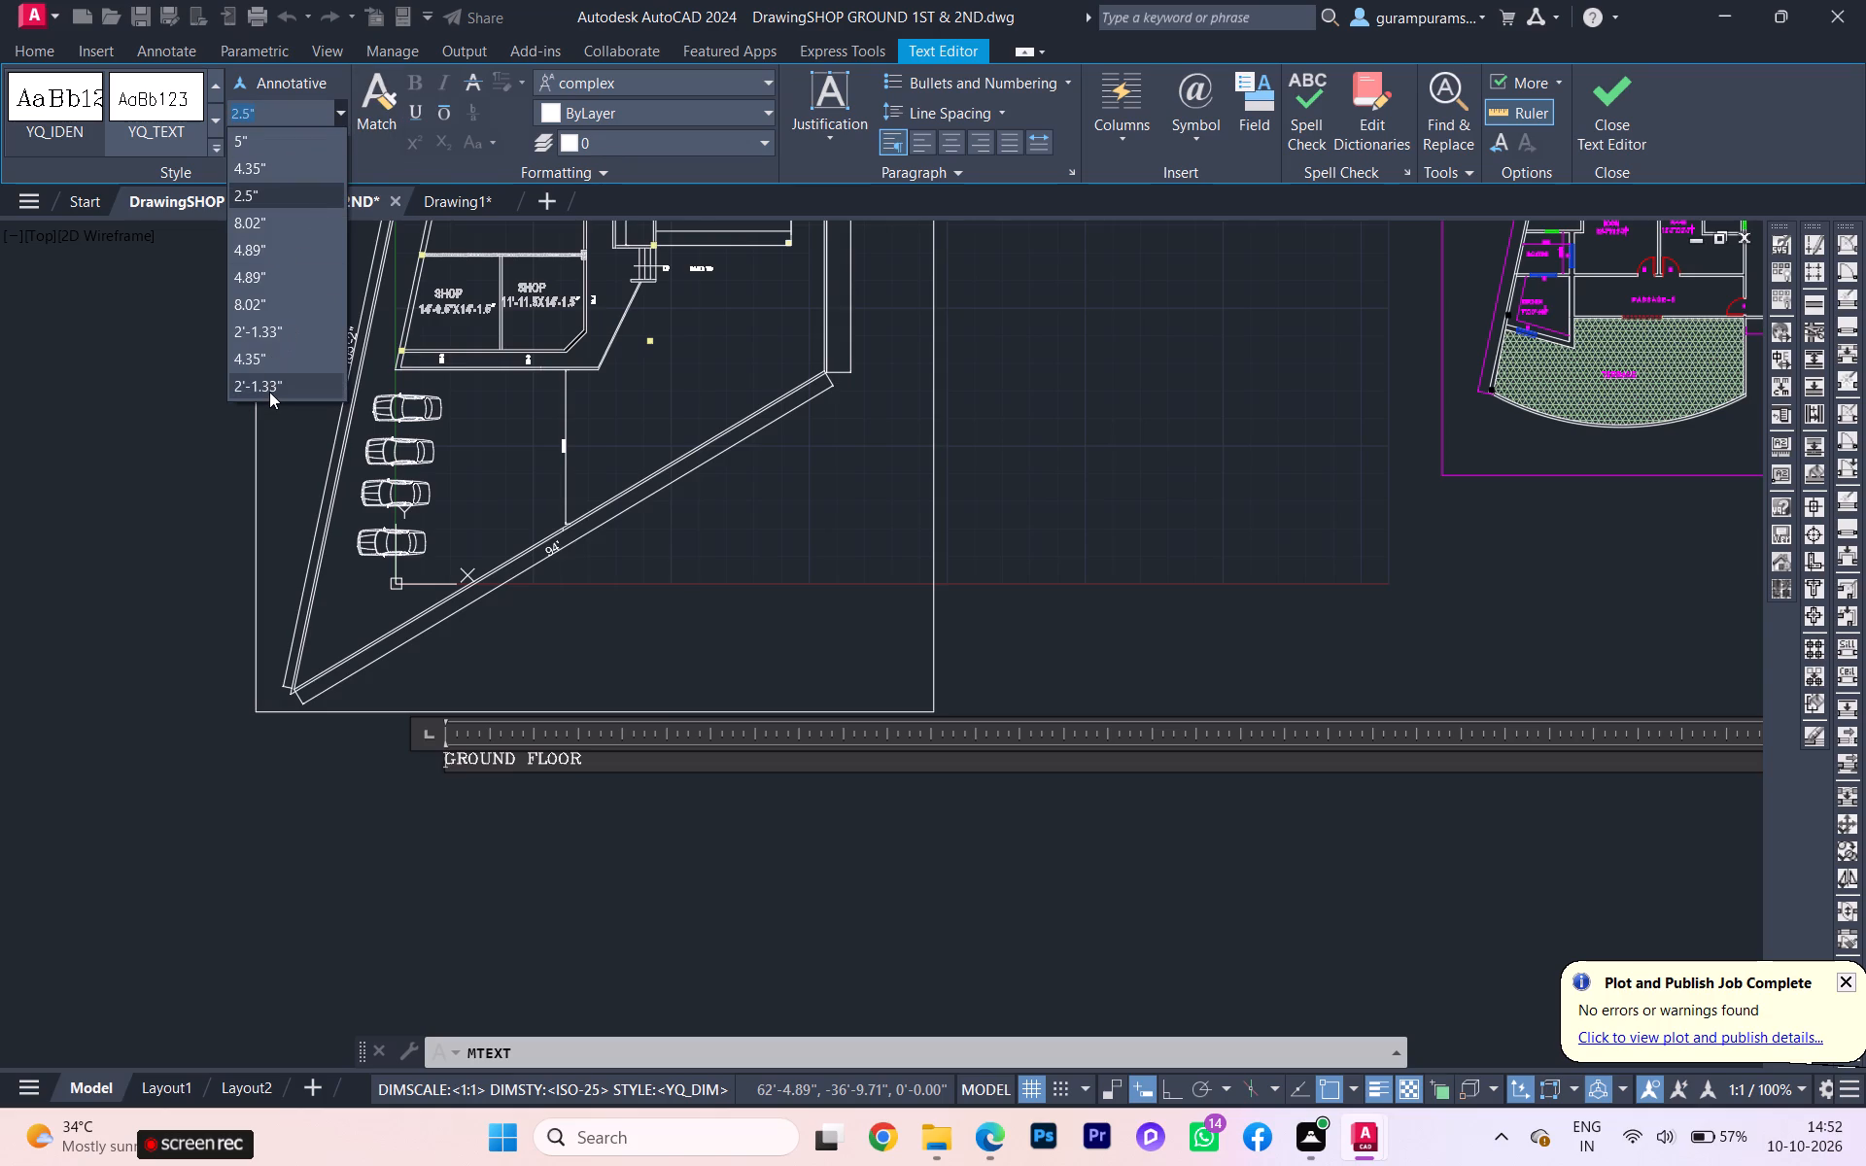
left_click(269, 392)
left_click_drag(635, 754, 345, 733)
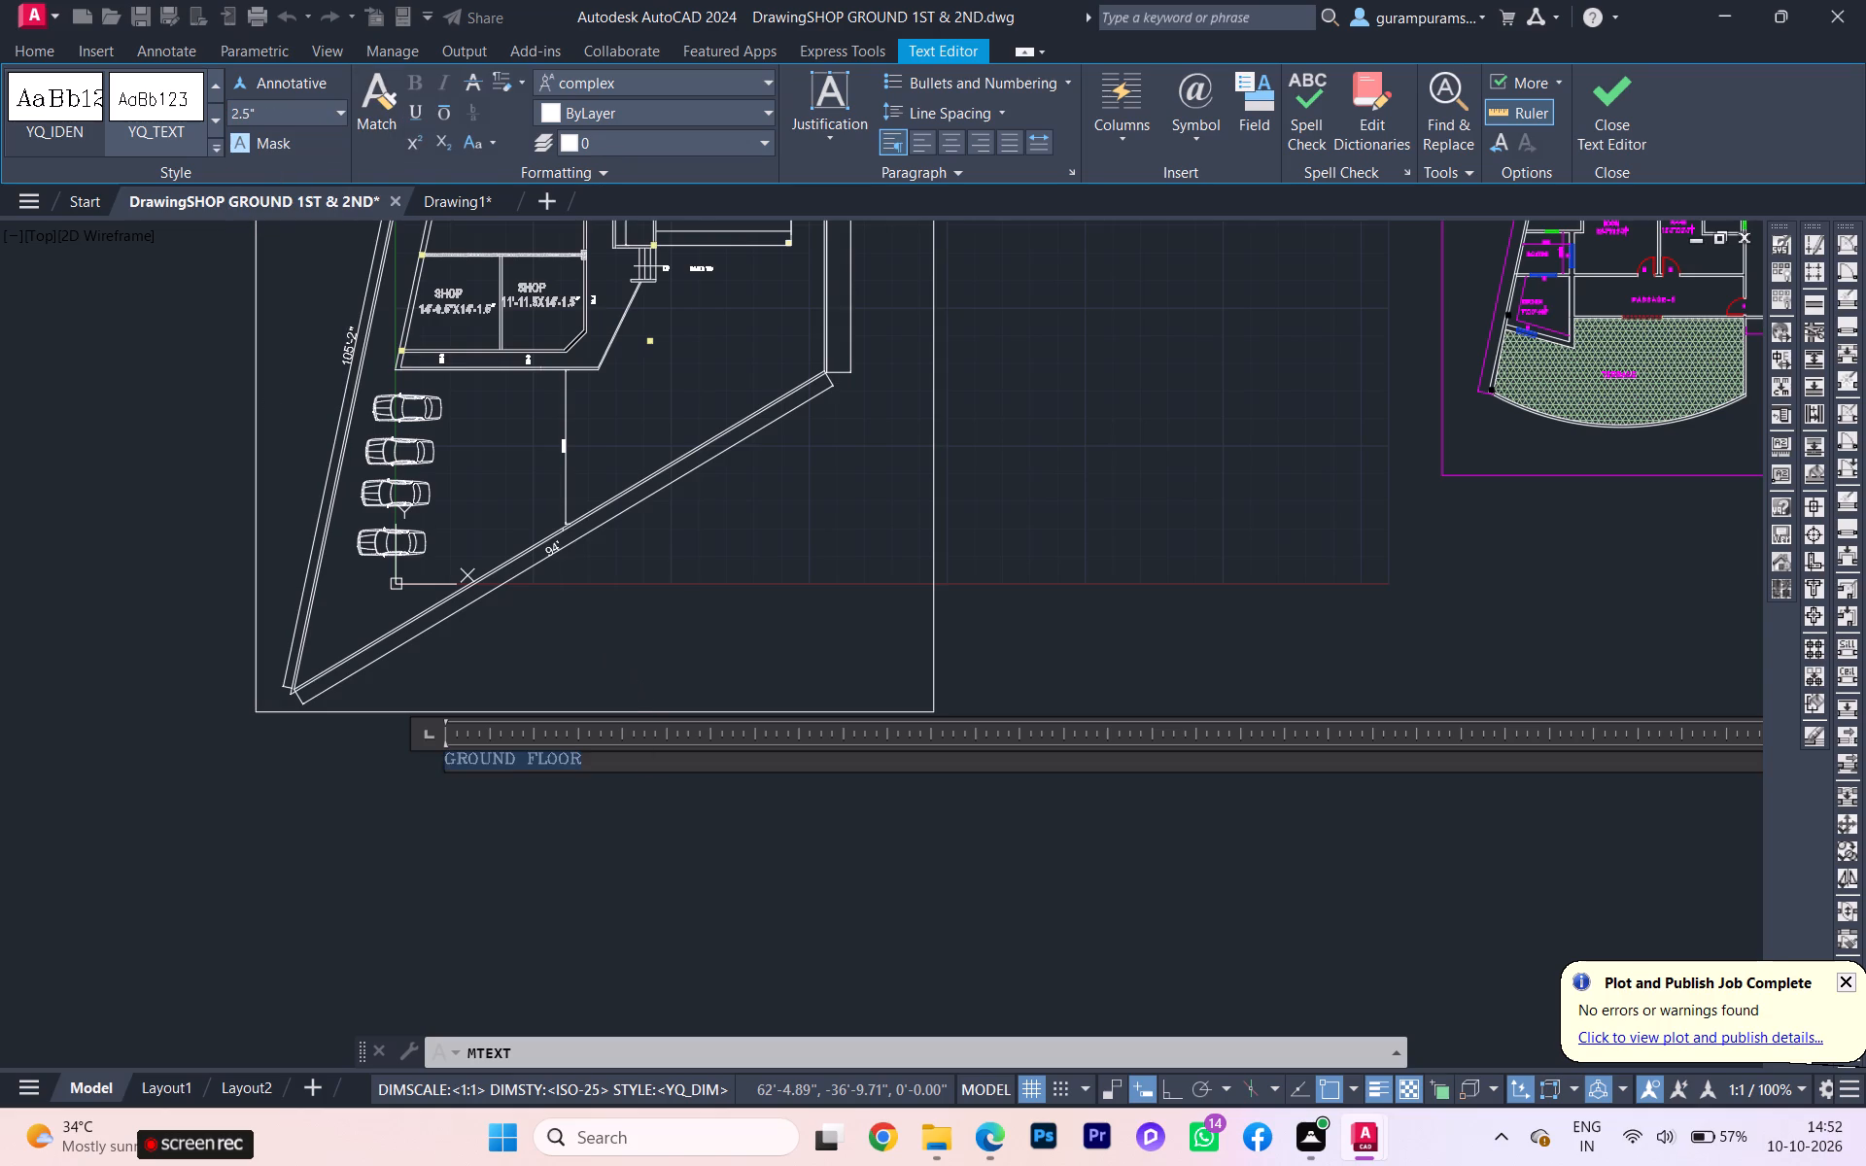
left_click_drag(345, 733, 328, 732)
left_click(305, 108)
left_click(344, 113)
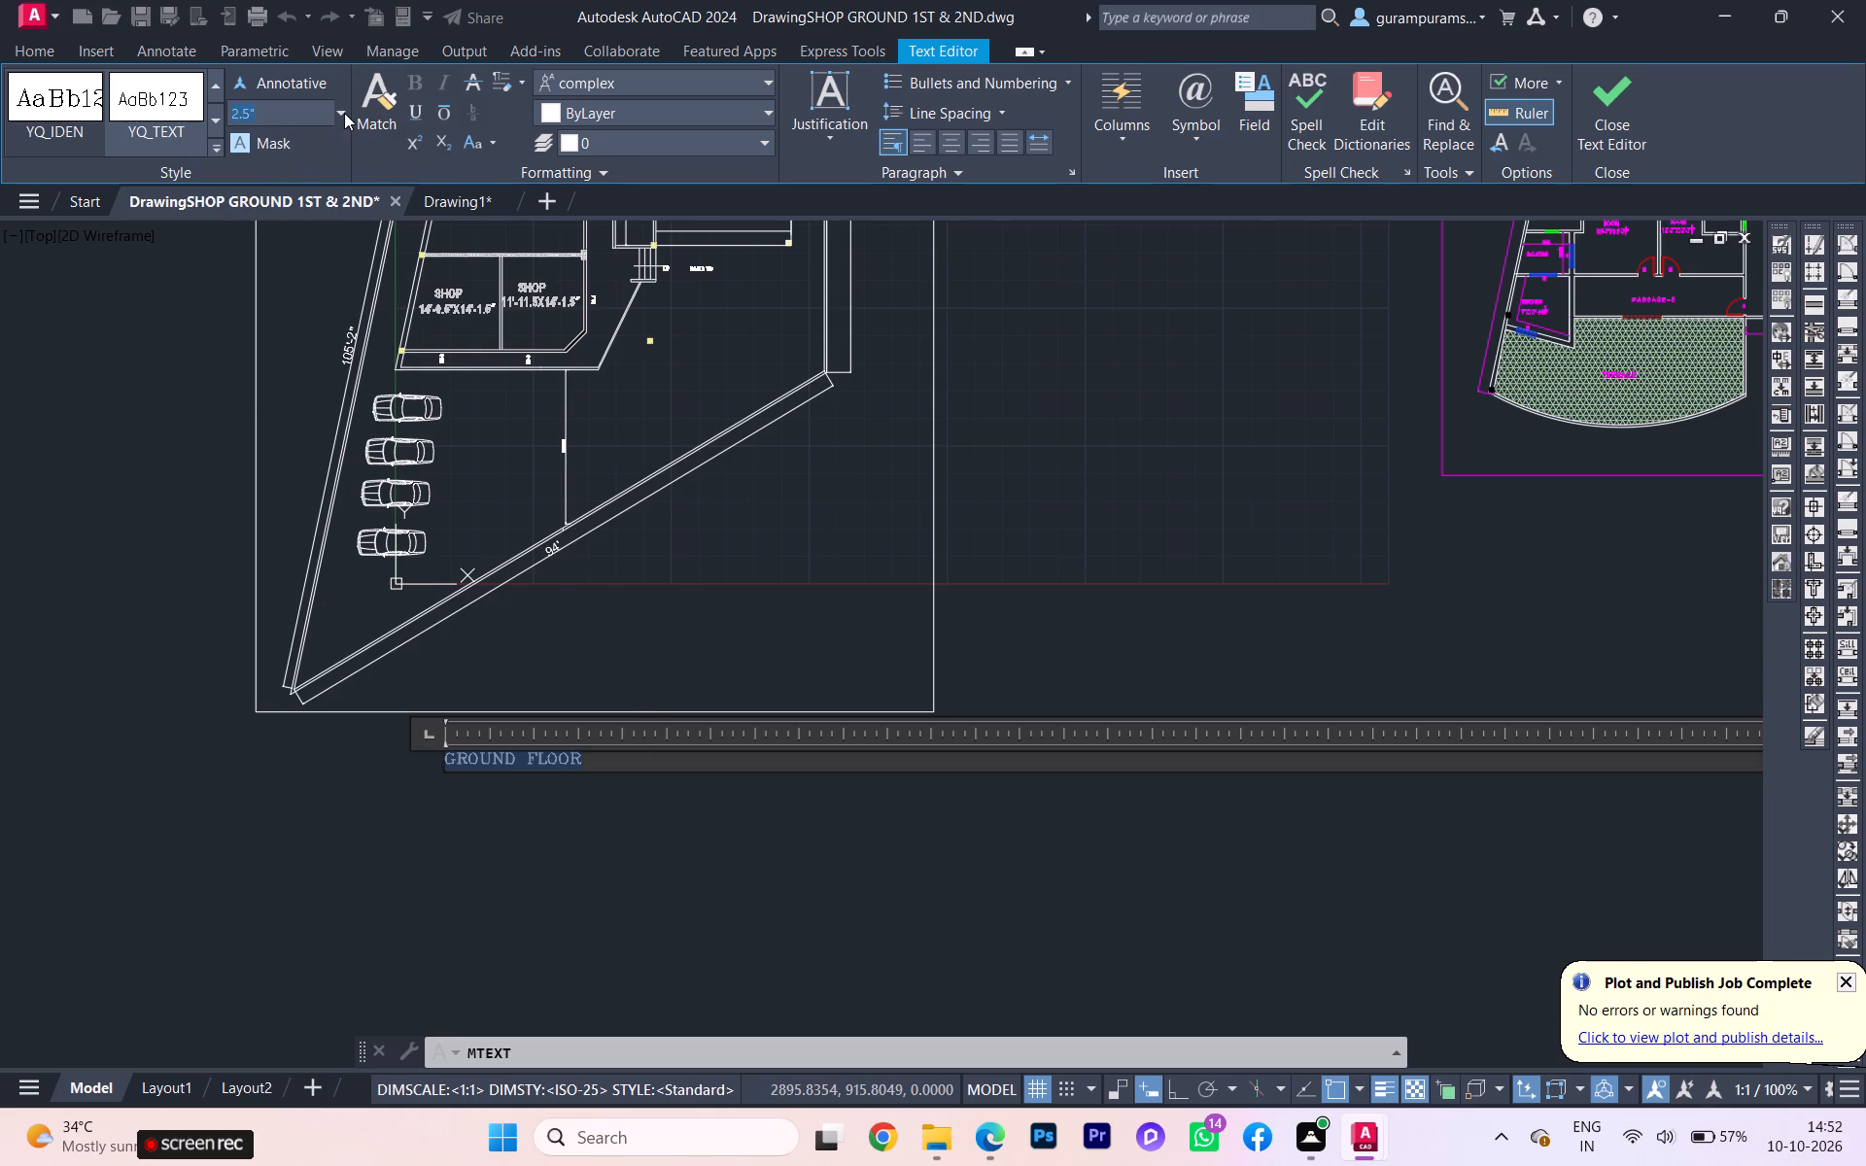
left_click(279, 386)
left_click(106, 518)
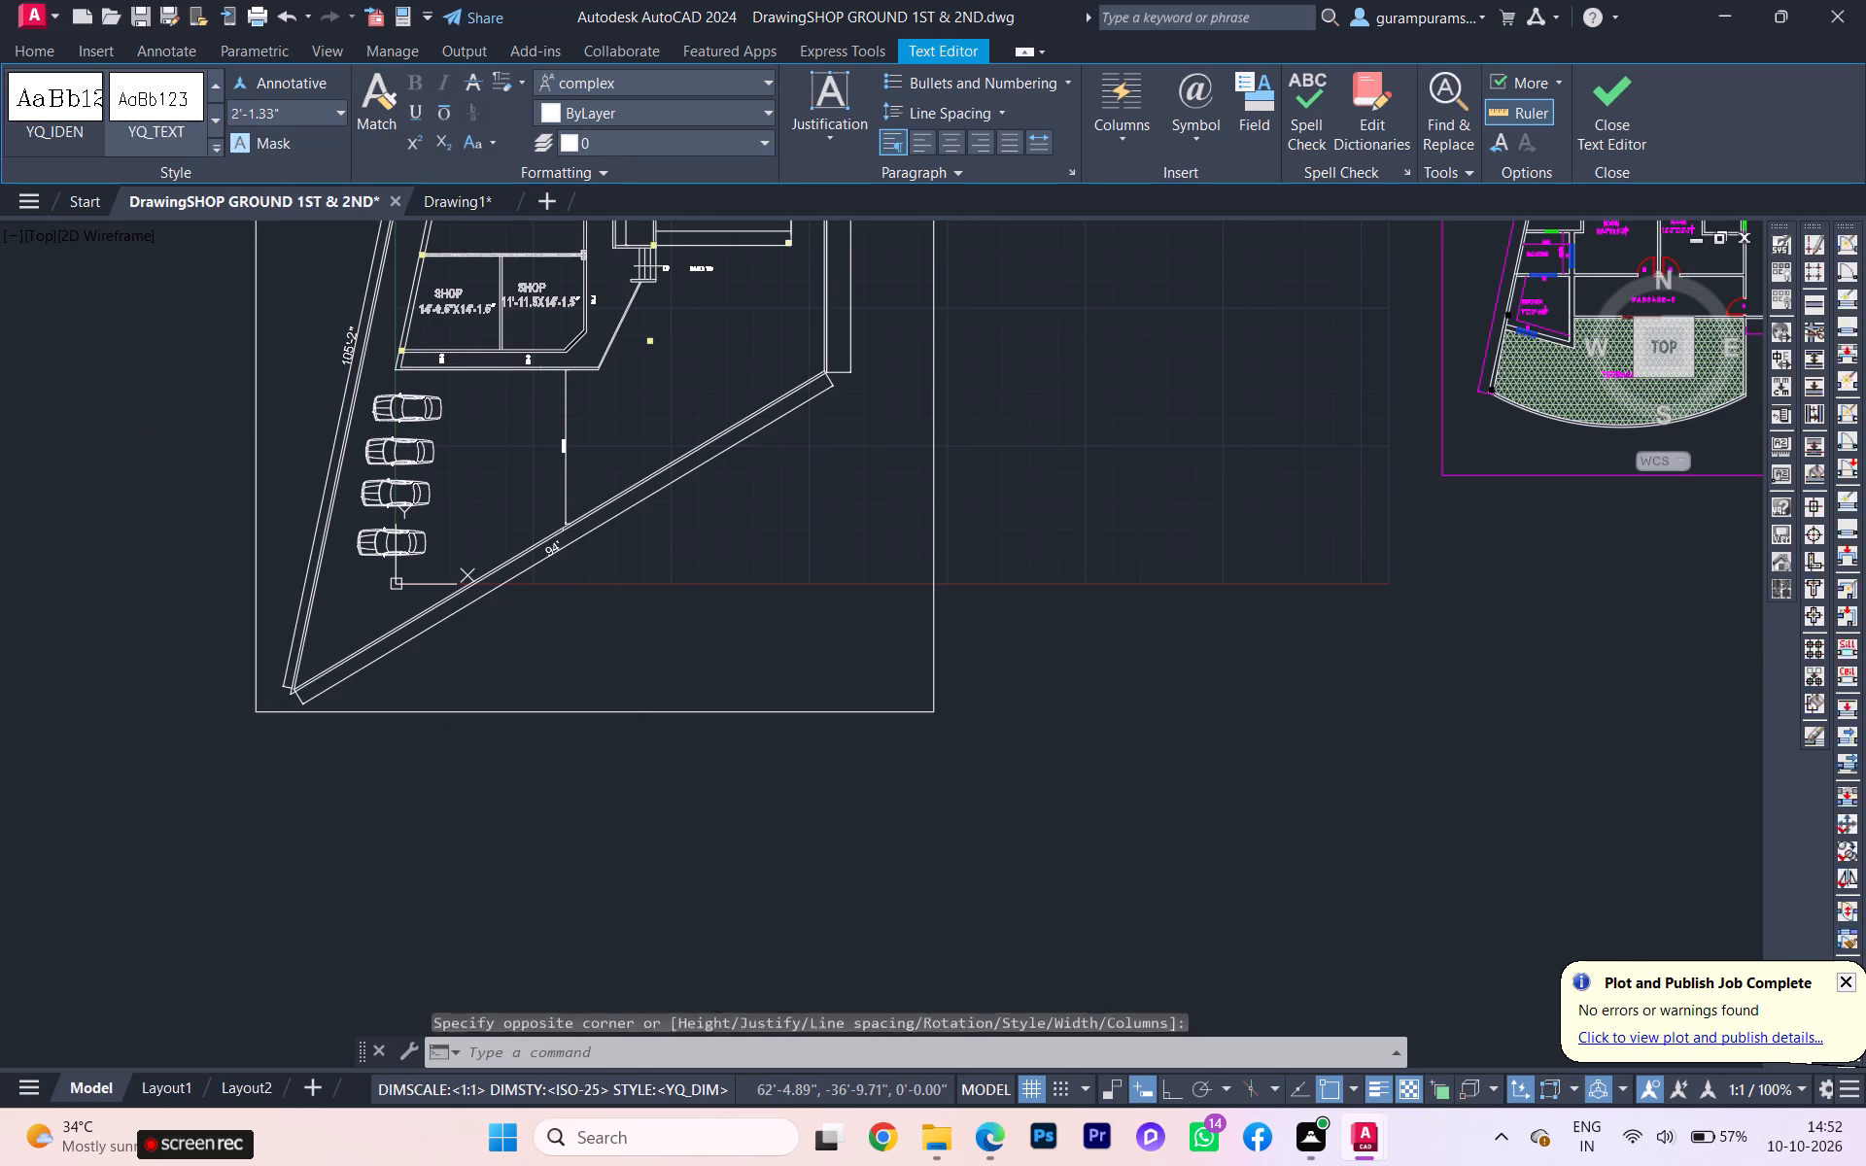
Copy the GROUND FLOOR label below the shop plan to the clipboard.
scroll(436, 678, "up", 2)
scroll(535, 798, "down", 3)
left_click(552, 838)
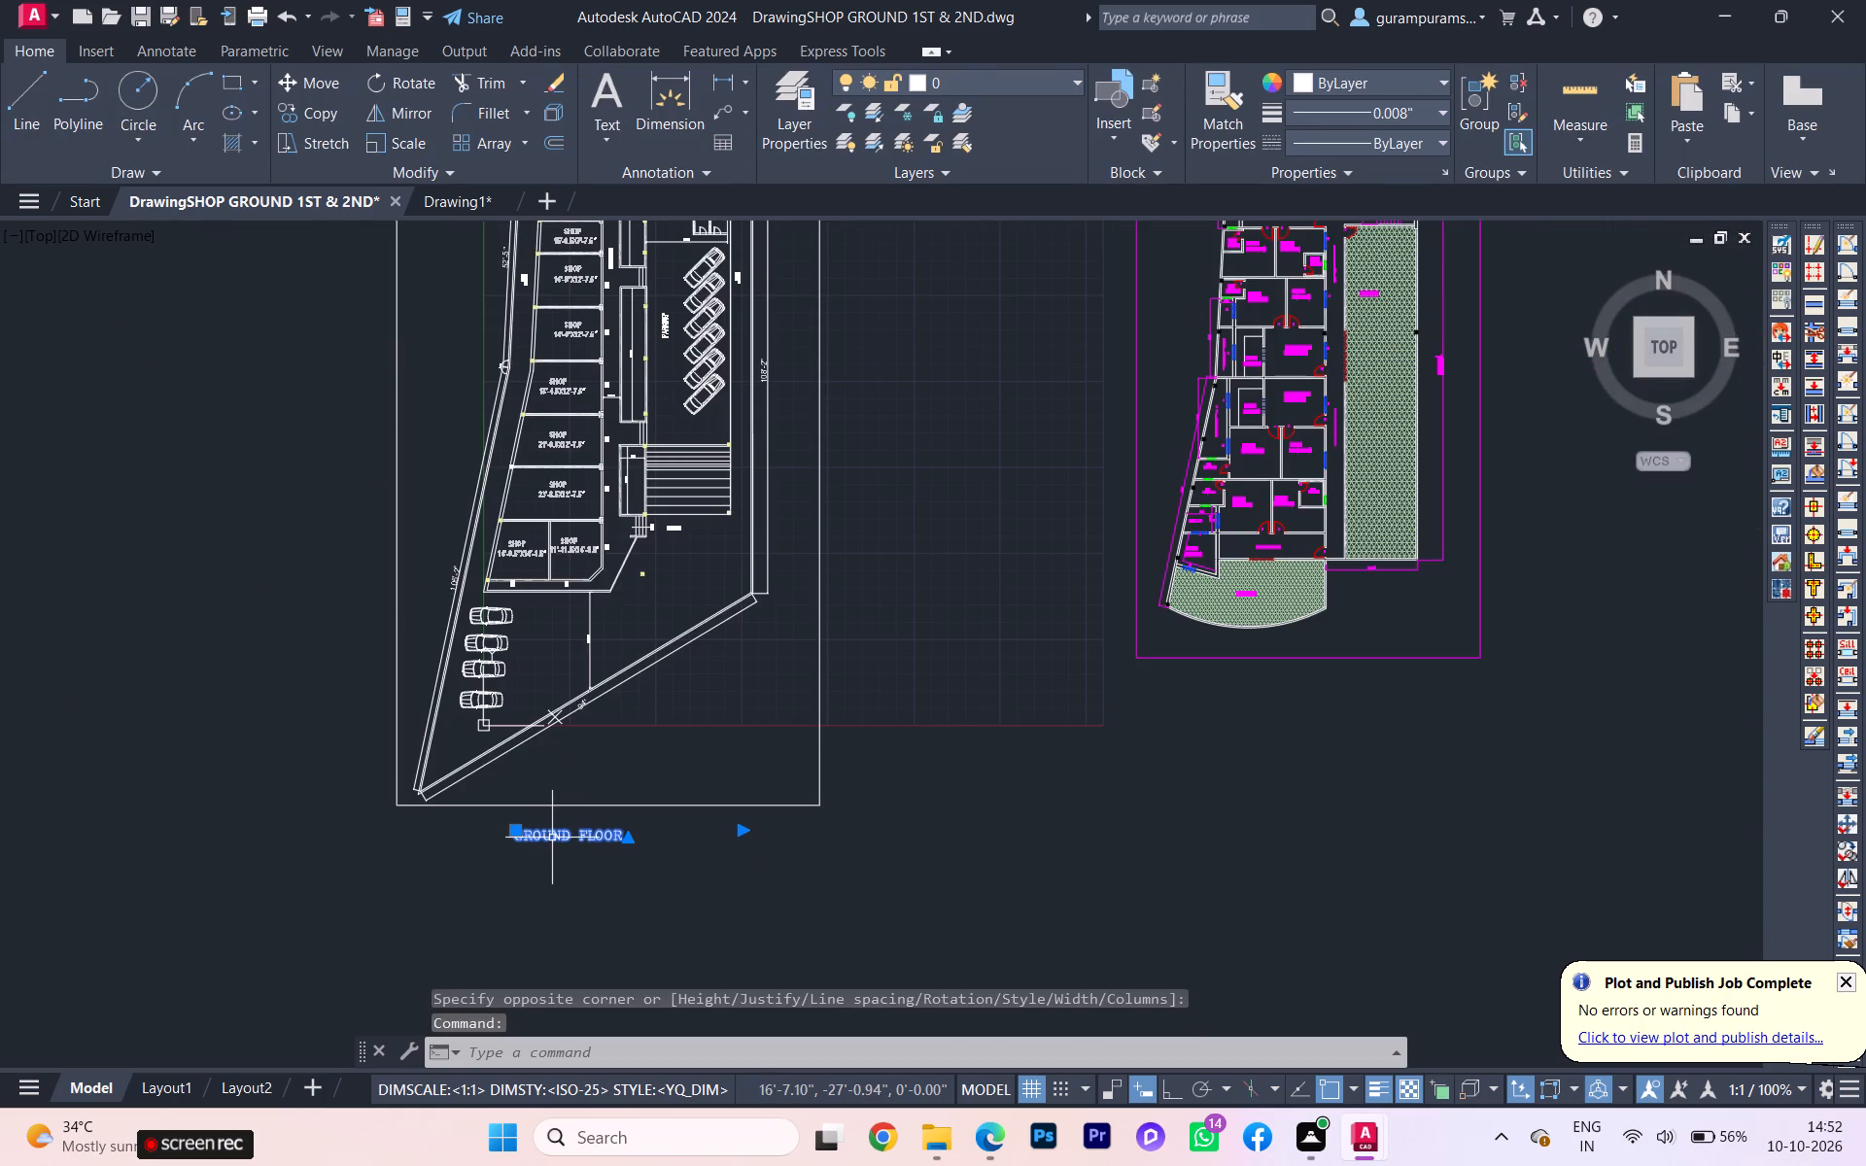
key("ctrl+c")
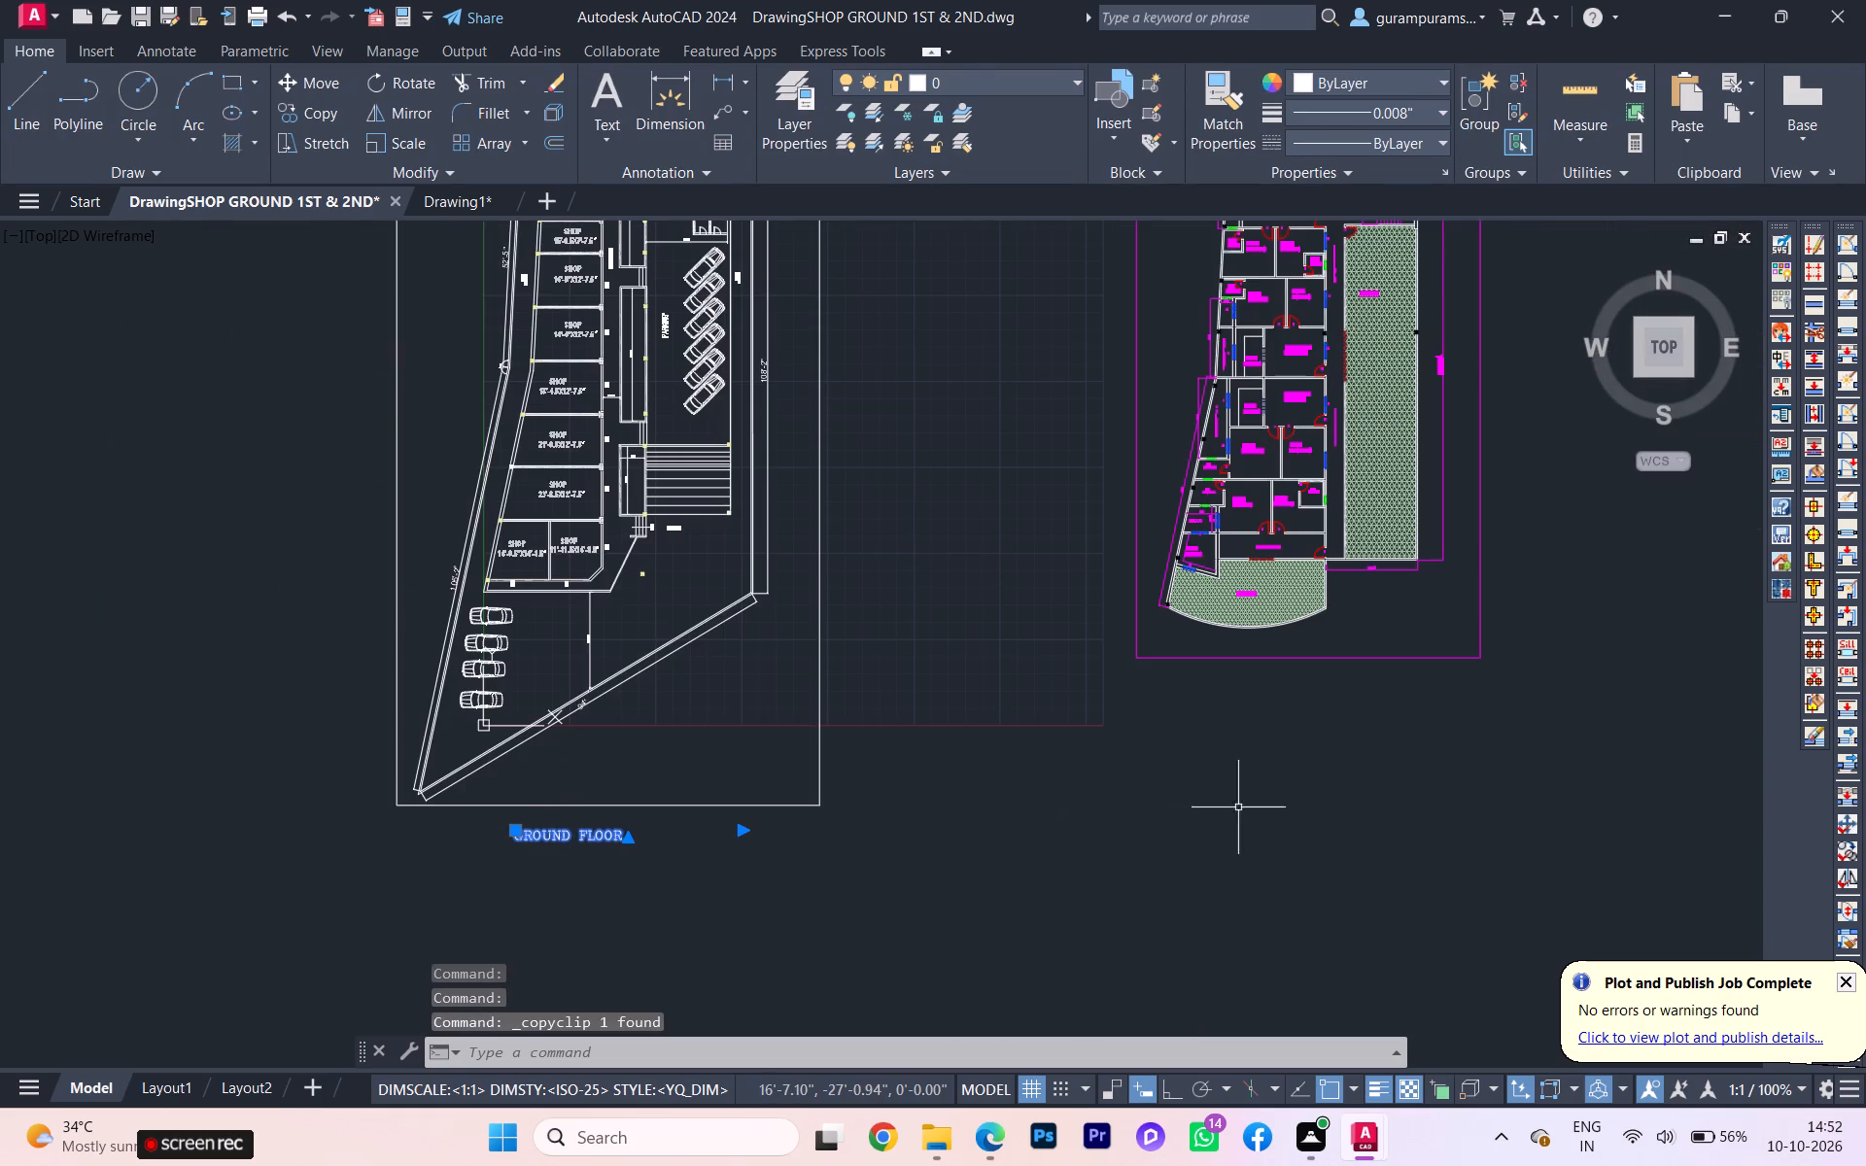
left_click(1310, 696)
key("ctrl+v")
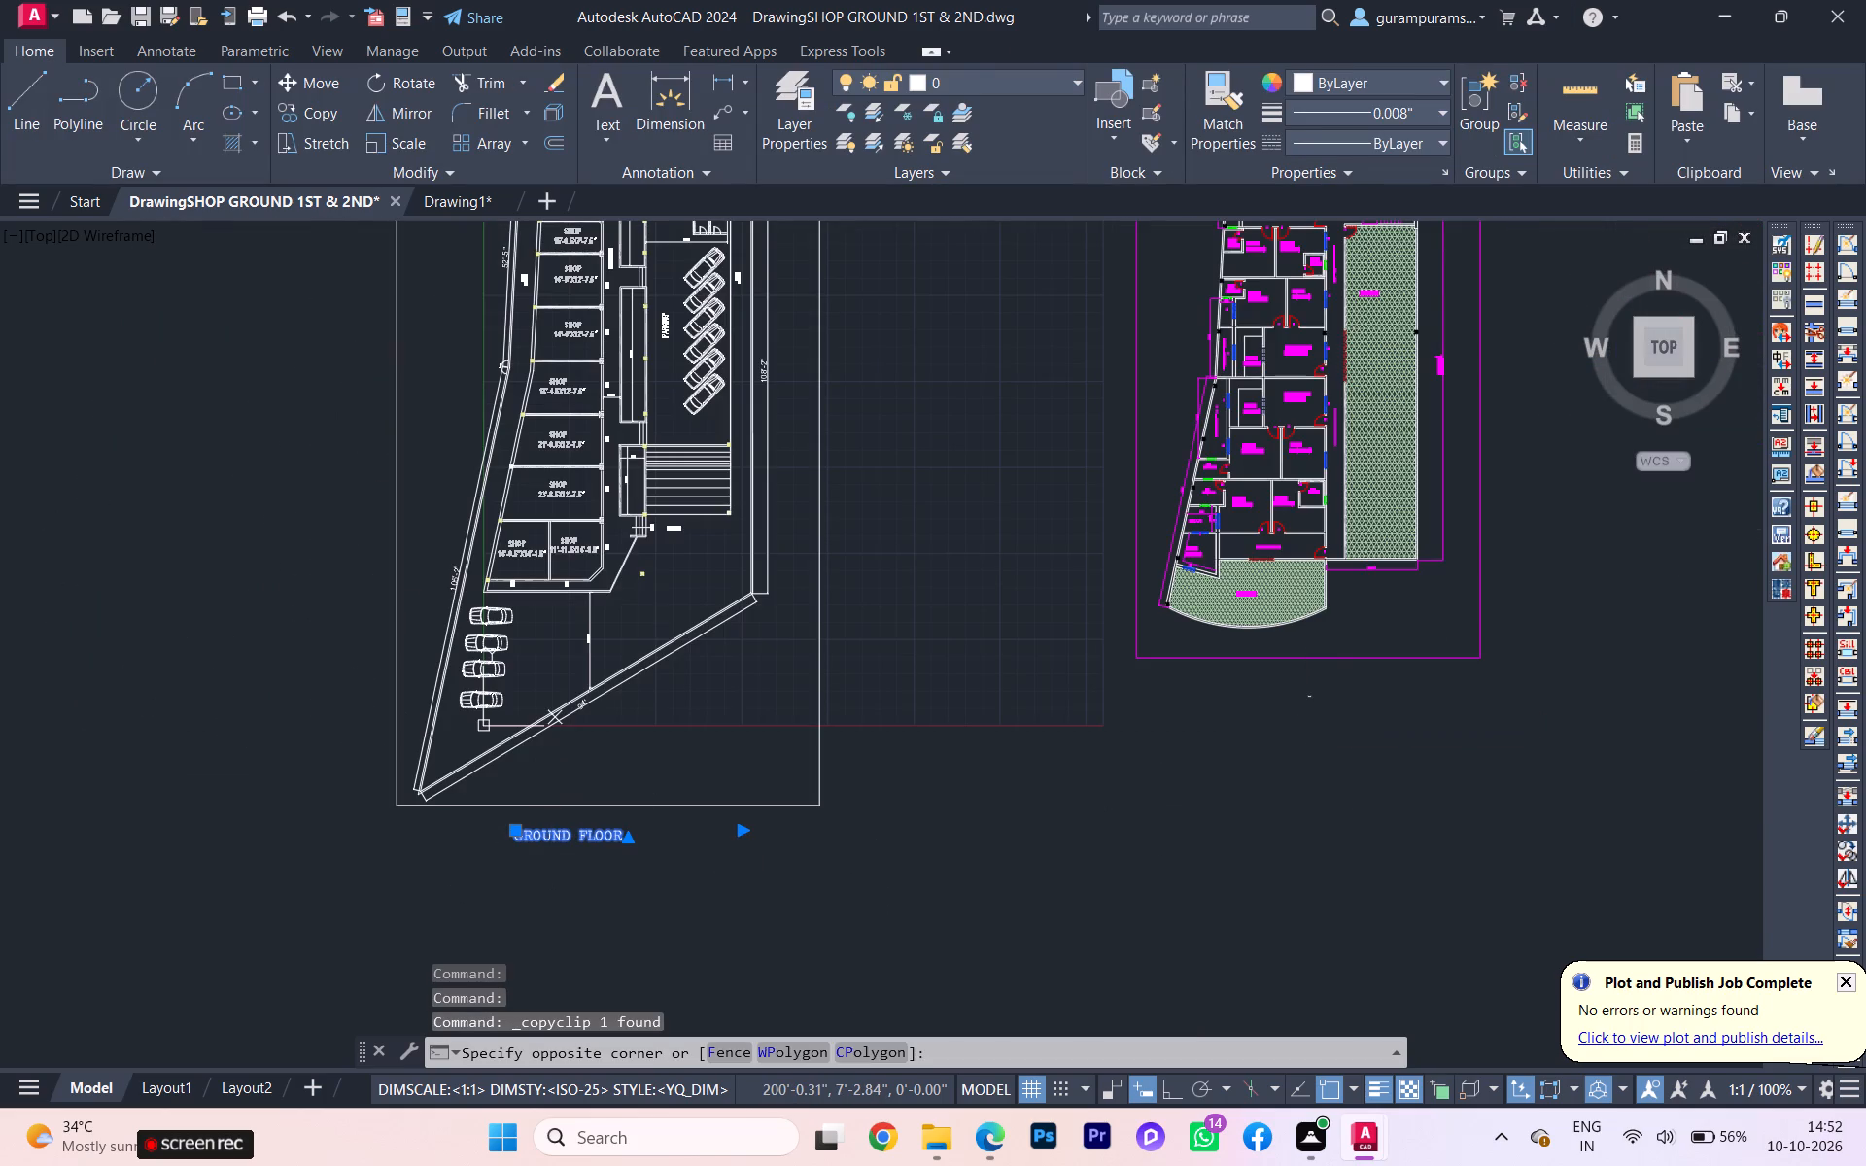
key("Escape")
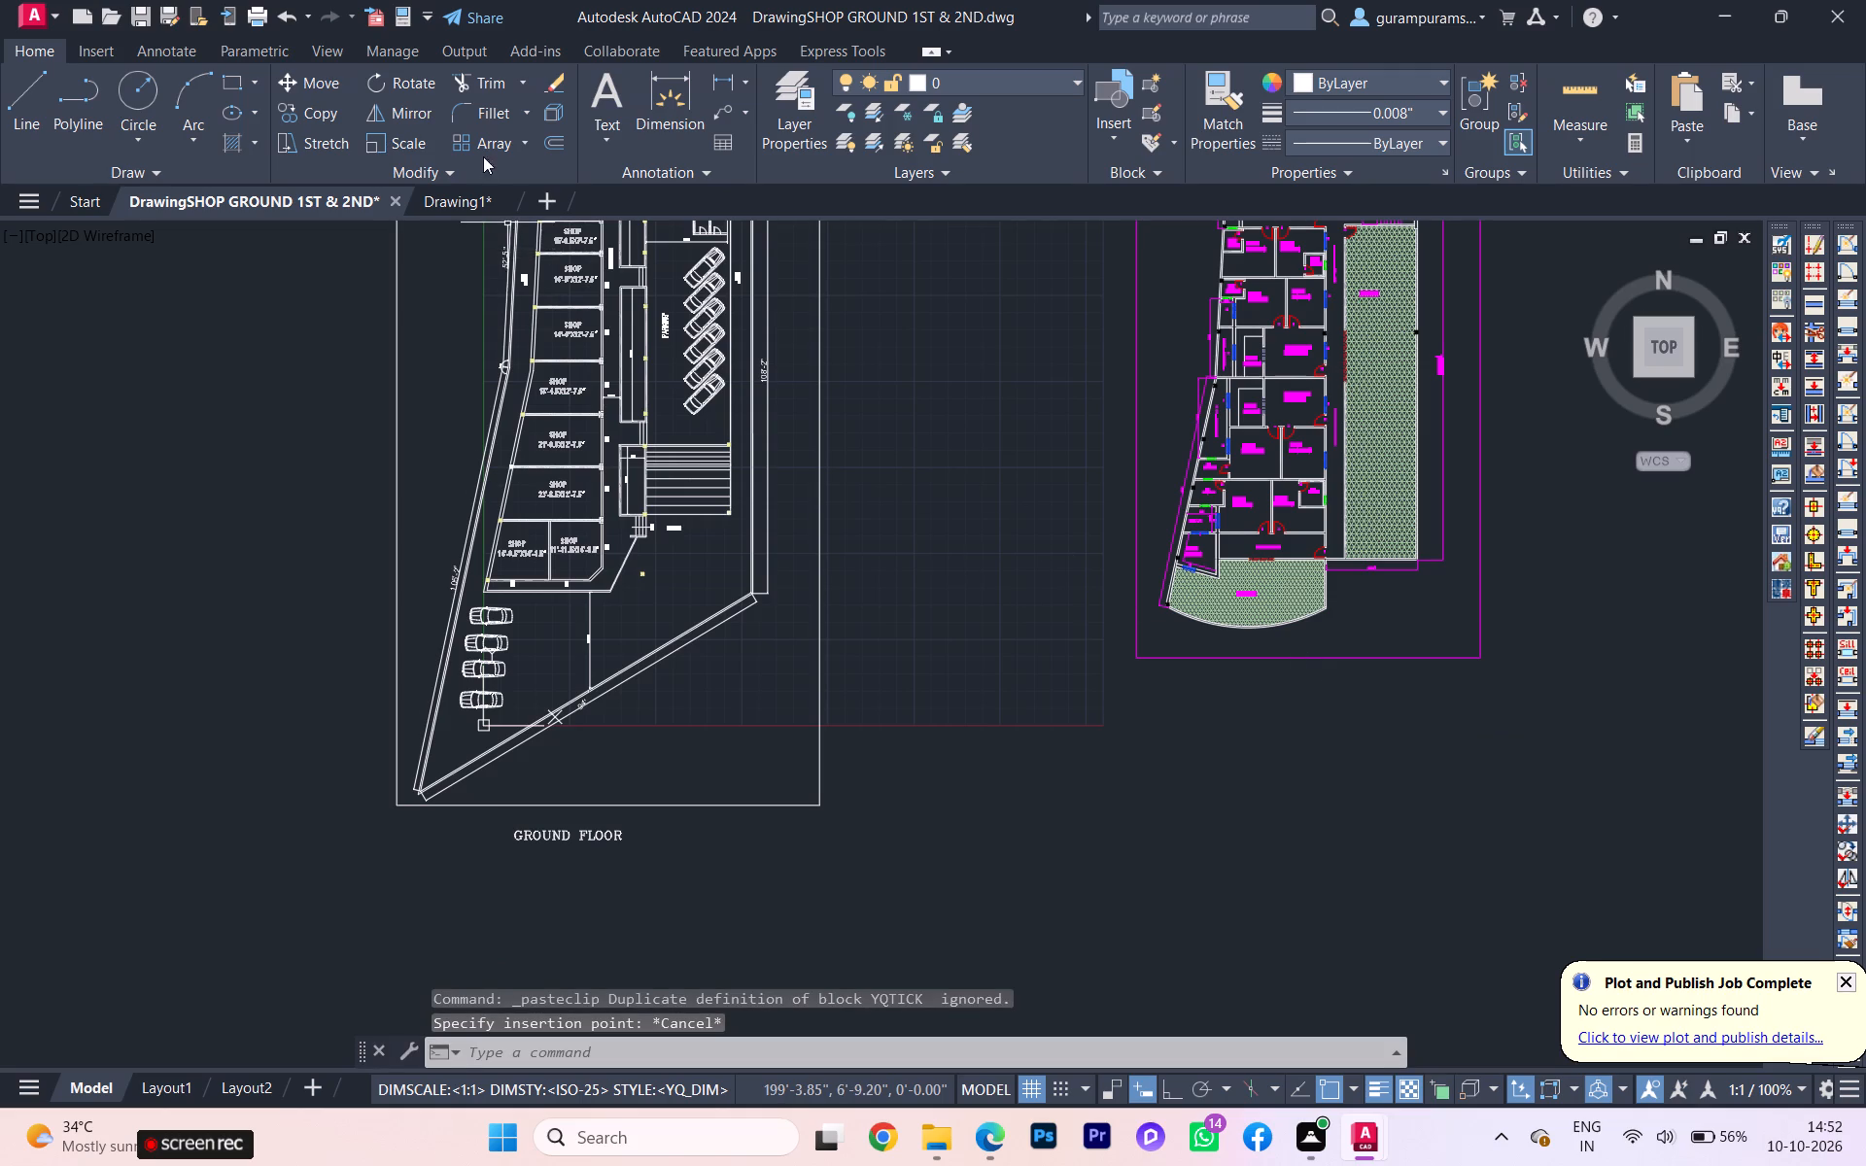
Paste the GROUND FLOOR label into Drawing1, just below the frame of the terrace floor plan.
left_click(467, 195)
scroll(593, 809, "up", 2)
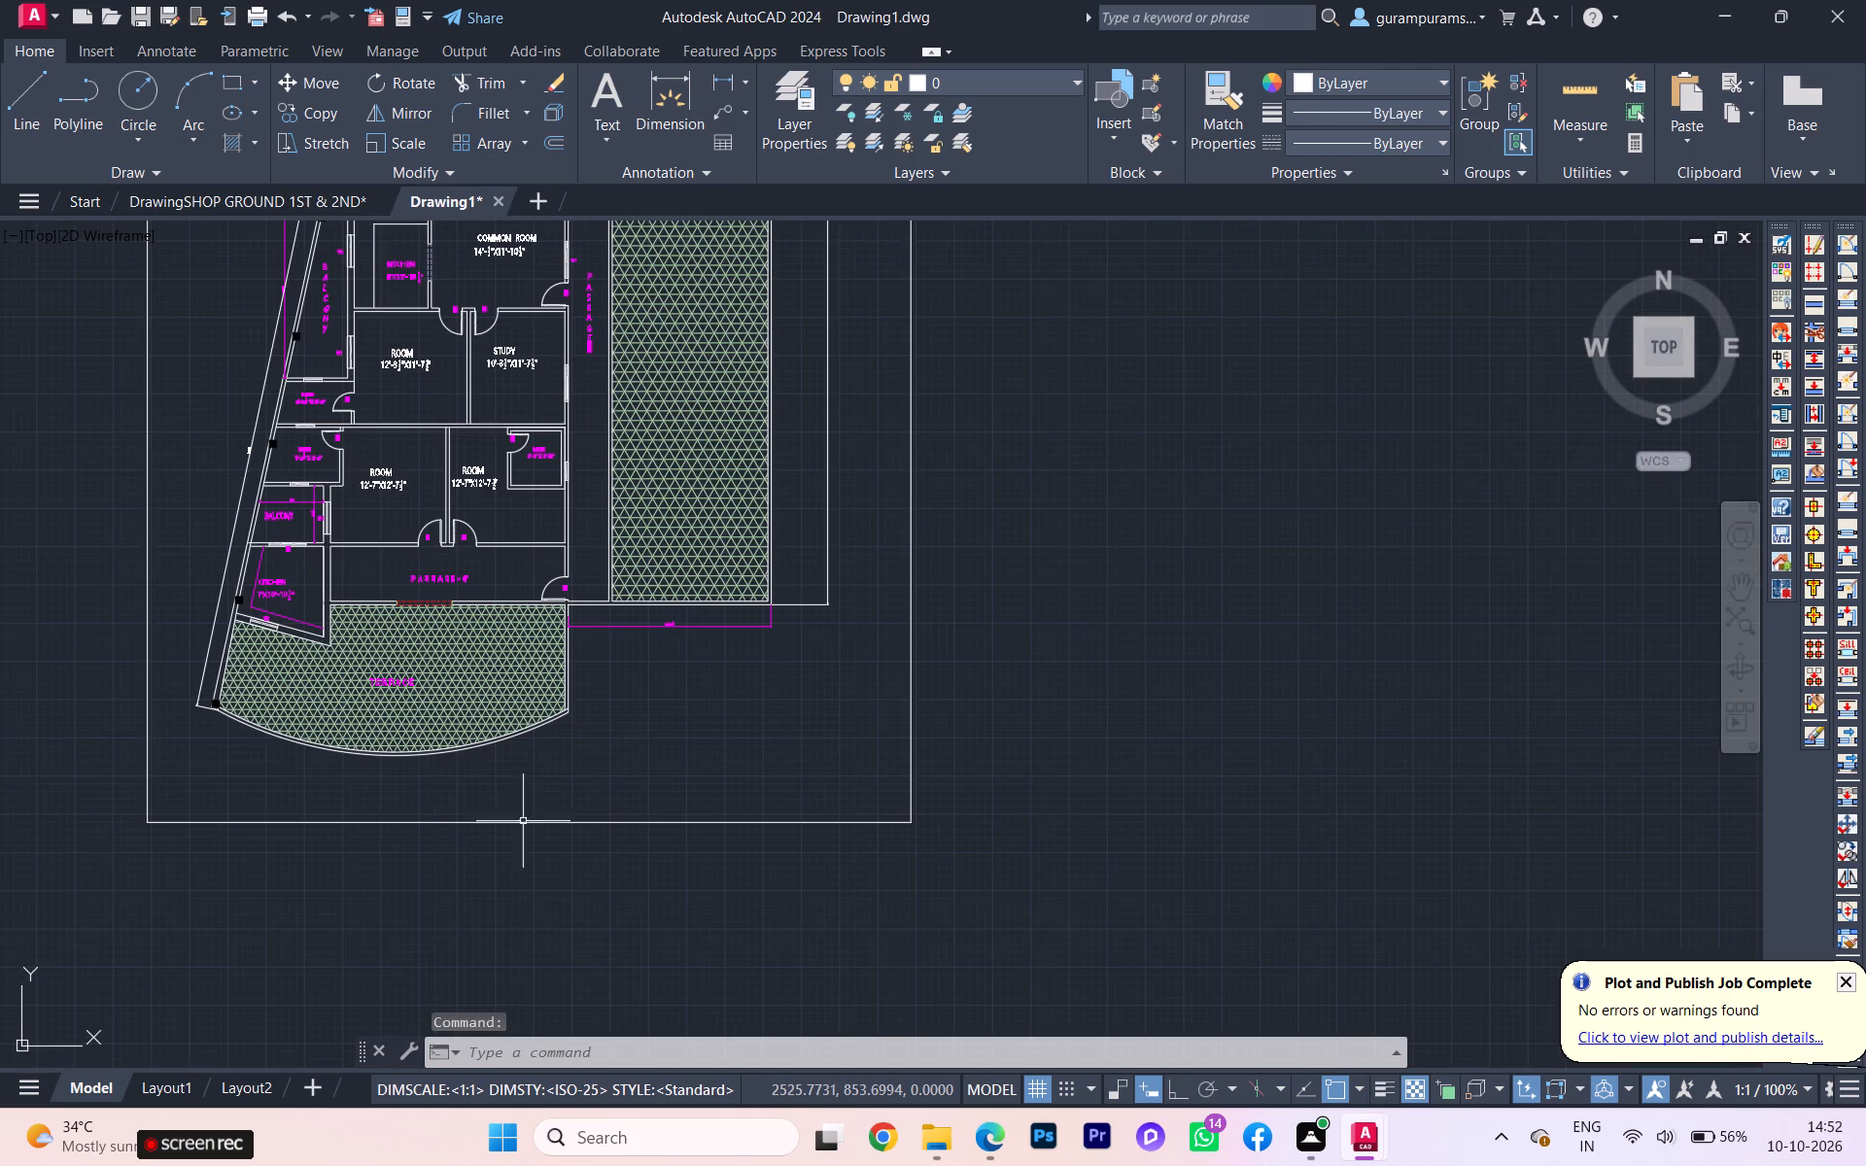
left_click(480, 875)
key("ctrl+v")
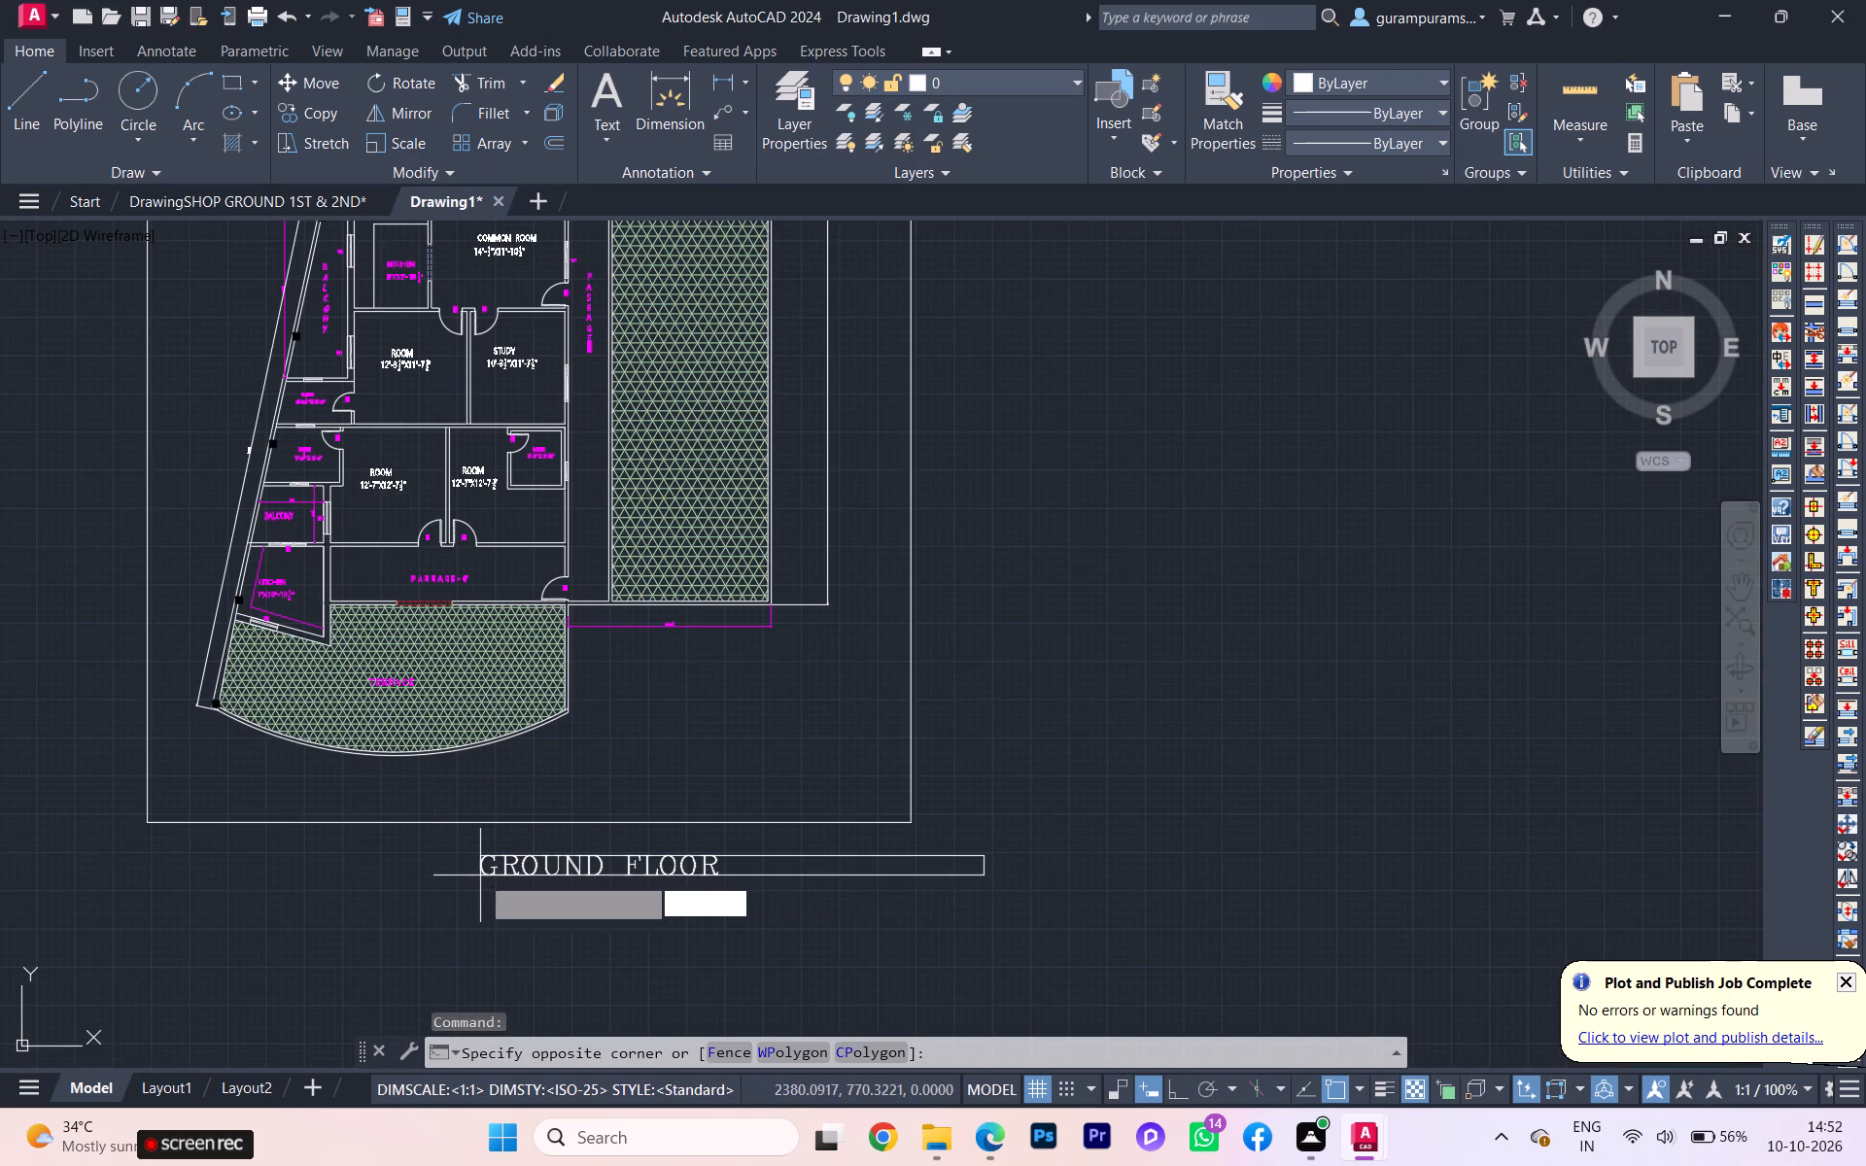
left_click(349, 885)
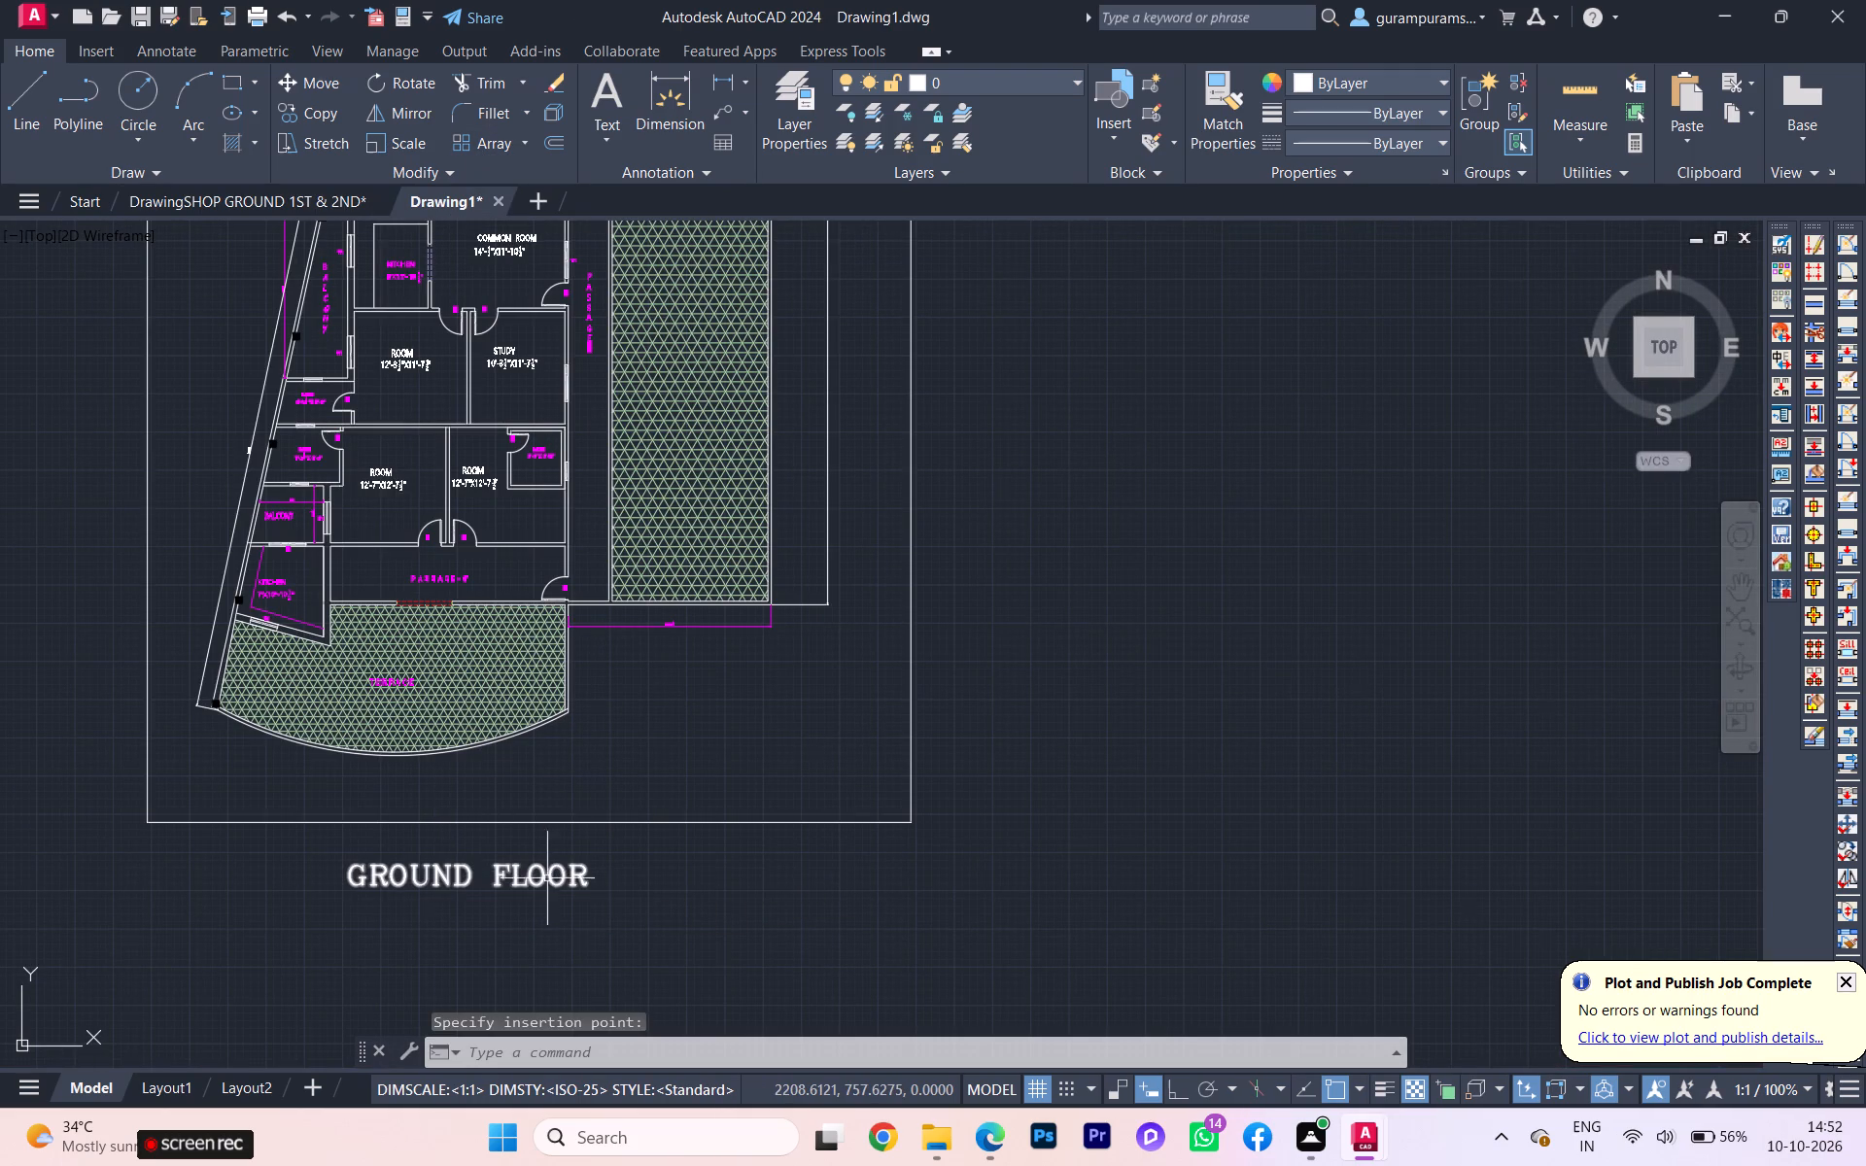
Replace the GROUND FLOOR label below the terrace floor plan's frame with the text SHOP 1ST AND 2ND FLOOR.
double_click(542, 875)
left_click(614, 880)
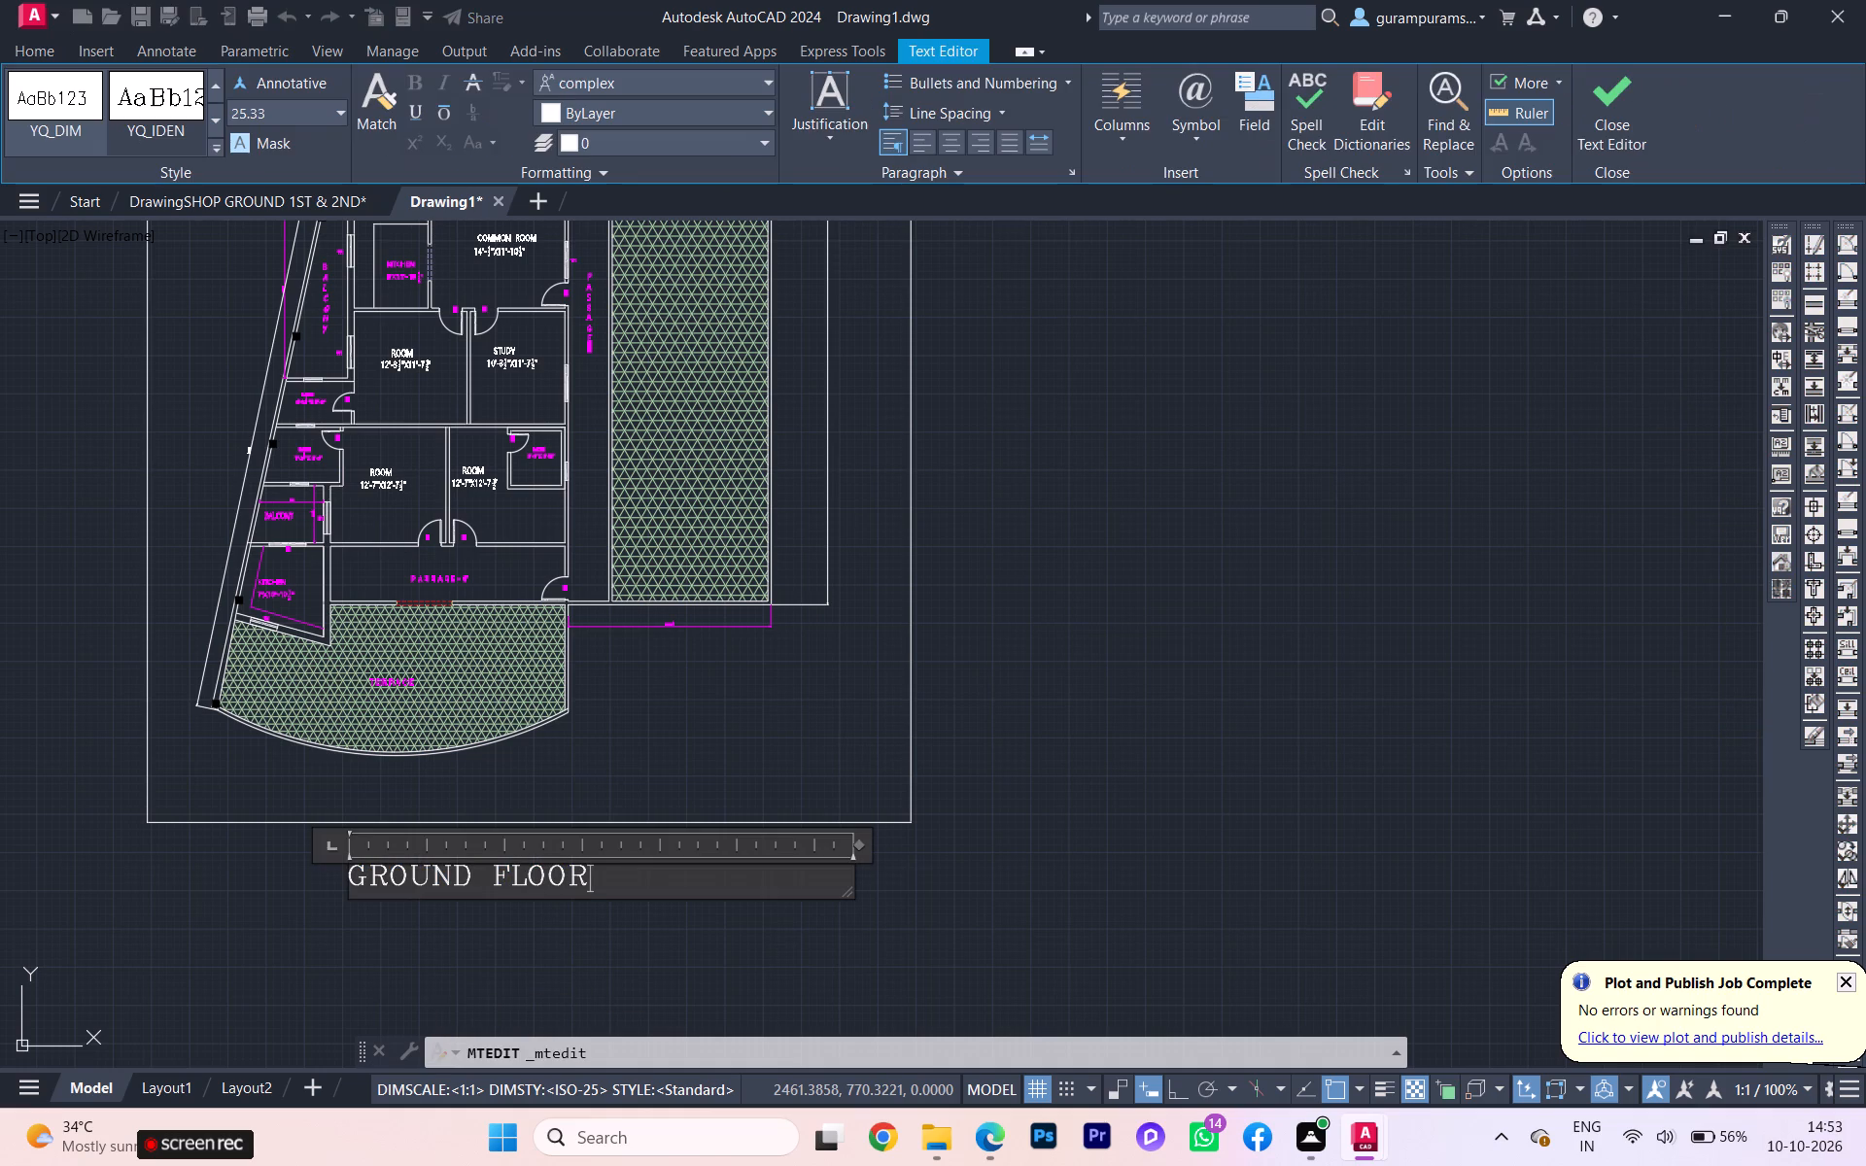
key("BackSpace")
key("BackSpace")
key("BackSpace")
key("BackSpace")
key("BackSpace")
key("BackSpace")
key("BackSpace")
key("BackSpace")
key("BackSpace")
key("BackSpace")
key("BackSpace")
key("BackSpace")
key("BackSpace")
key("BackSpace")
key("BackSpace")
key("BackSpace")
key("BackSpace")
key("BackSpace")
key("BackSpace")
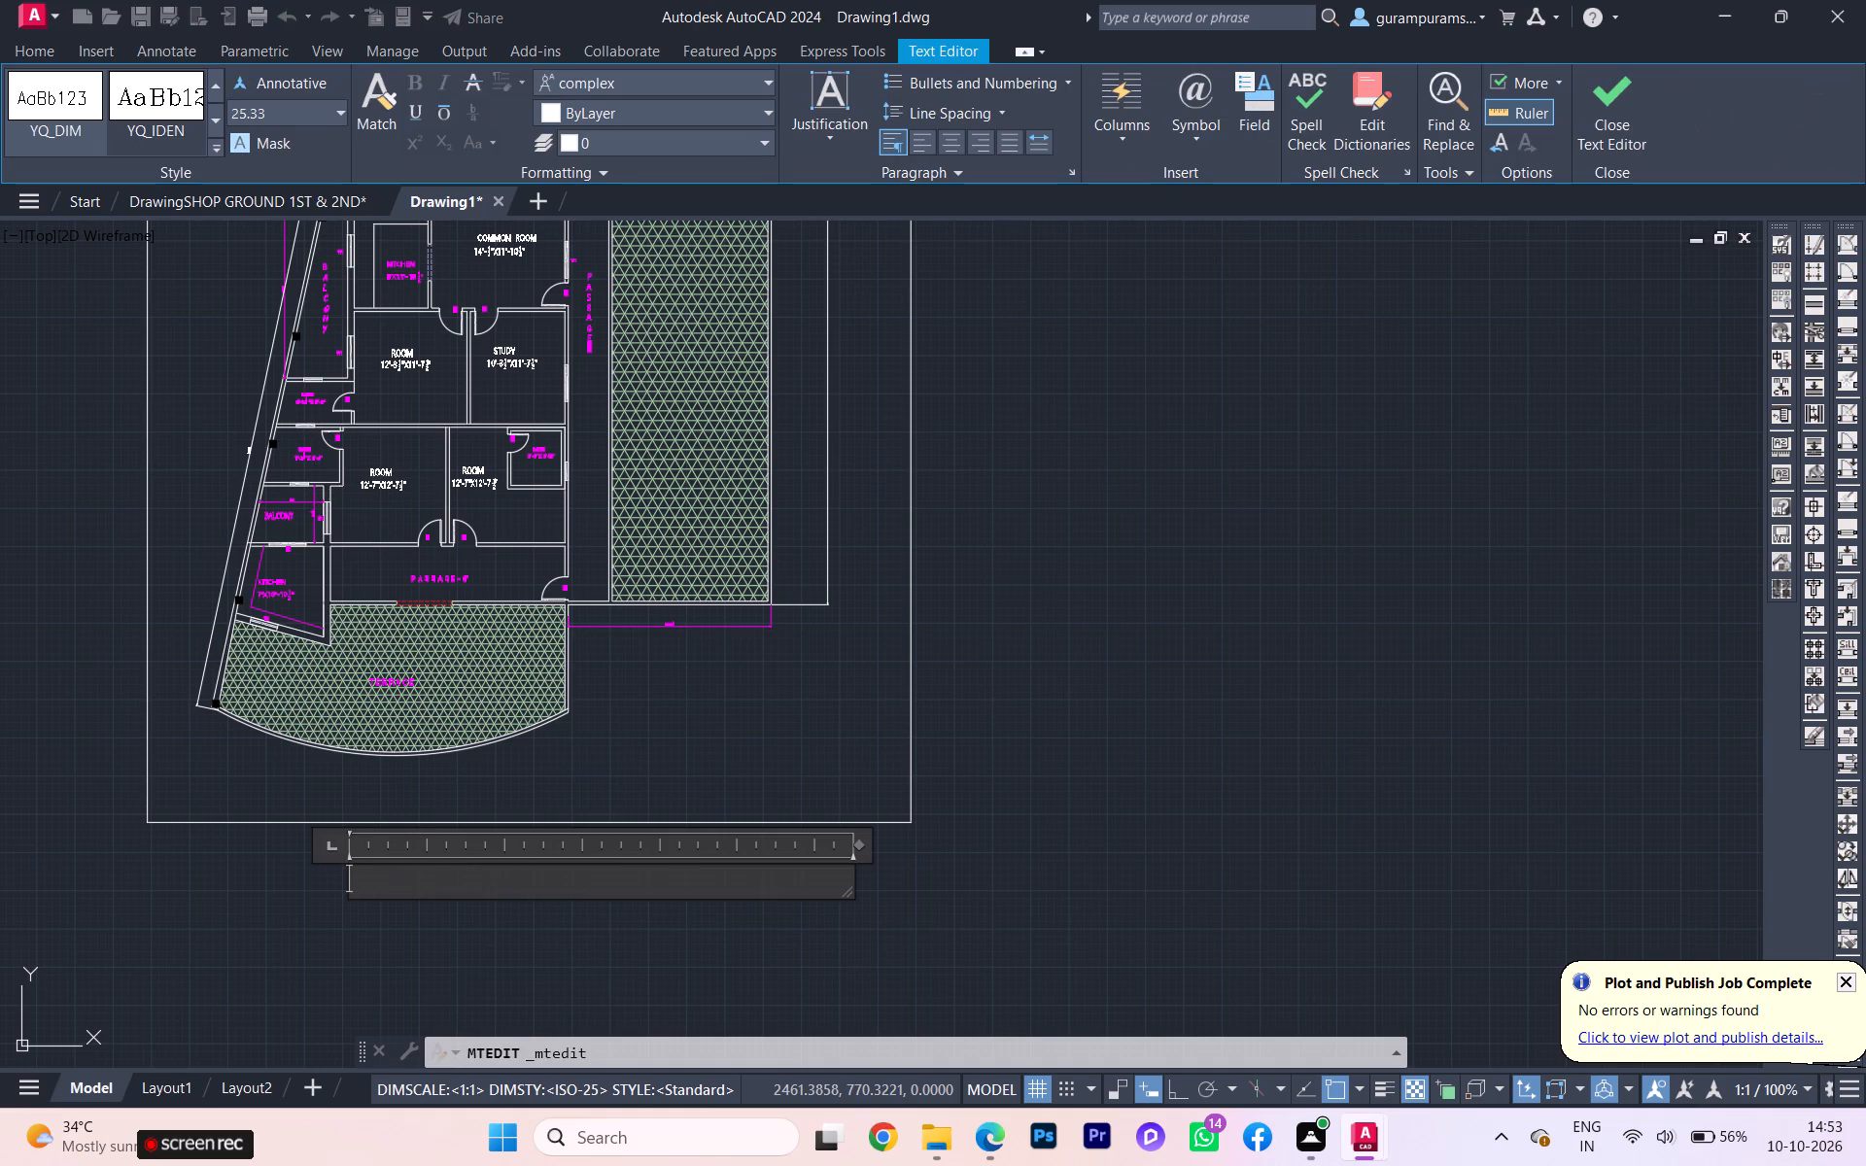
type("SHOP")
key("space")
type("1ST AB")
key("BackSpace")
type("ND")
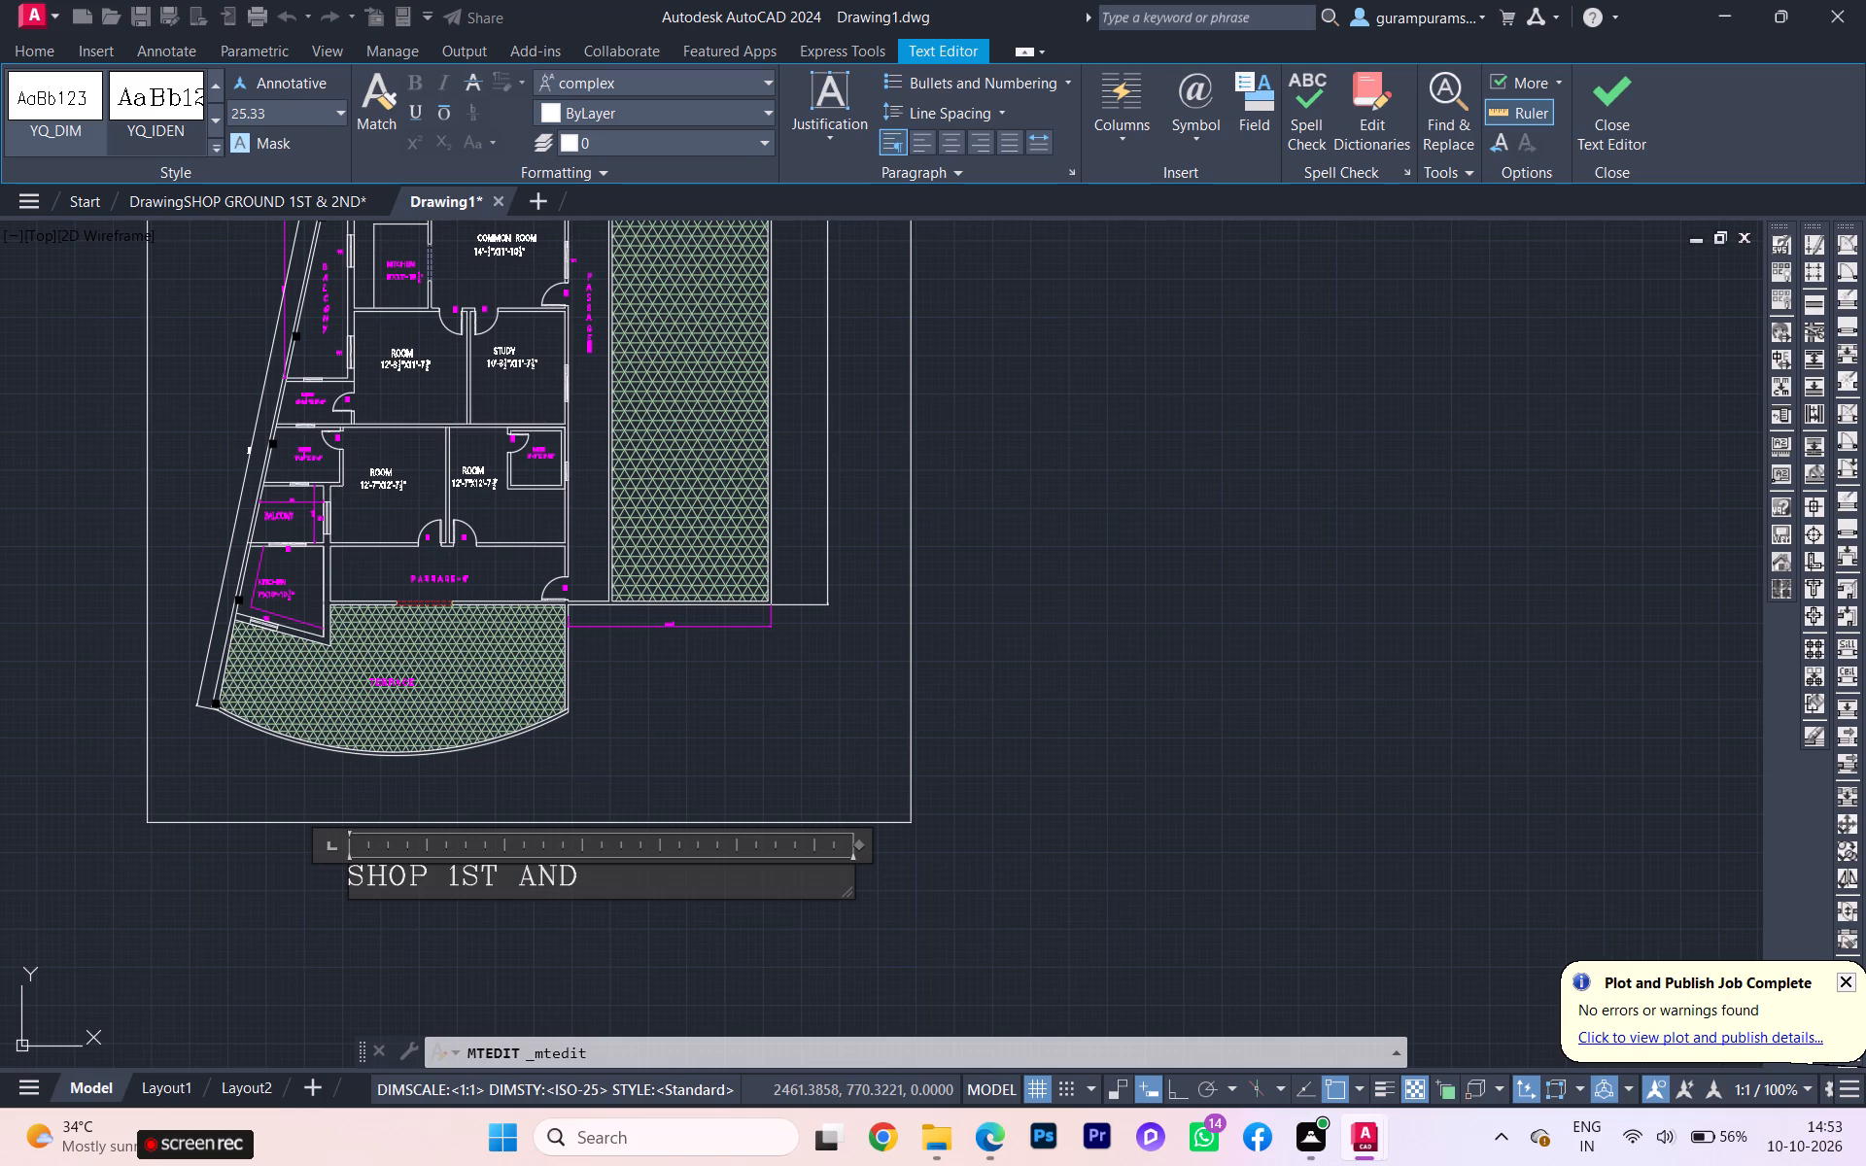
key("space")
type("2ND FLOOR")
left_click(1060, 897)
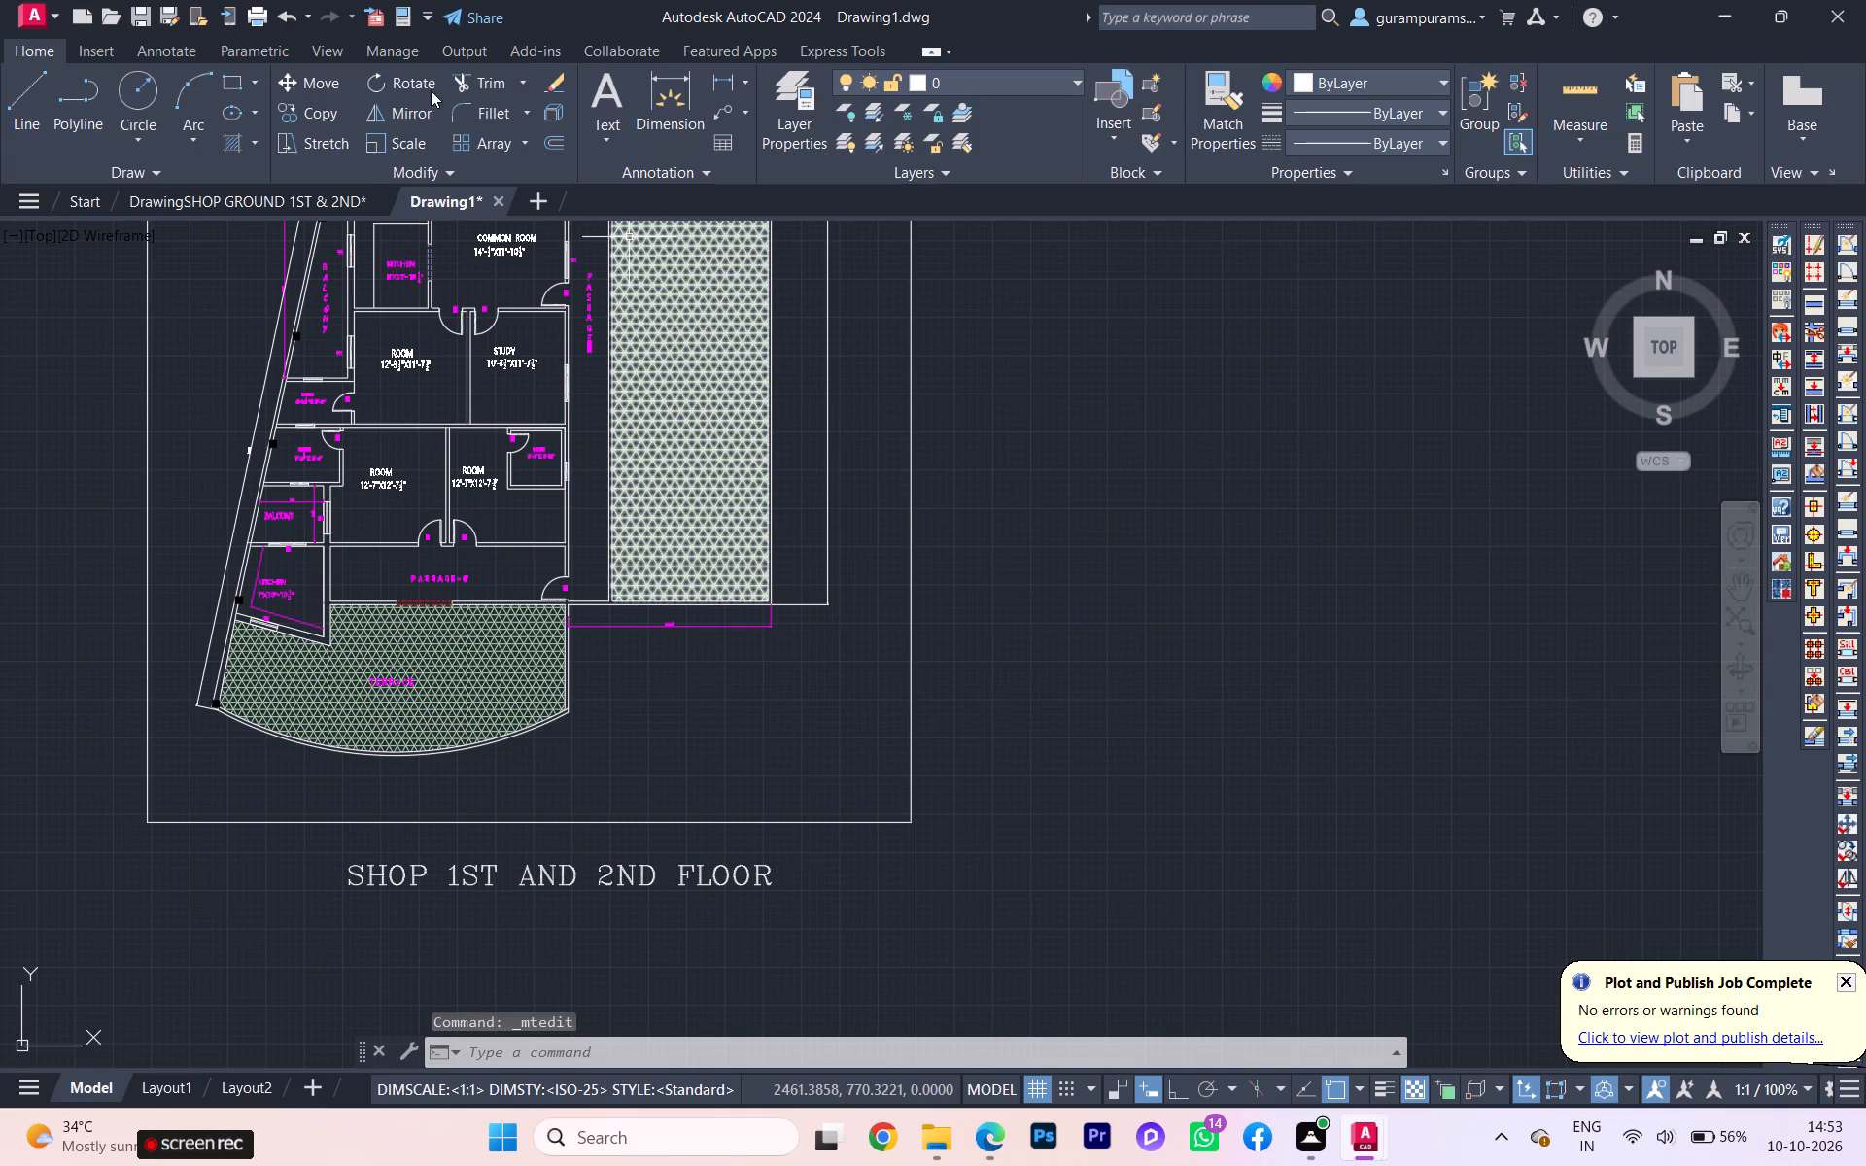
In the DrawingSHOP GROUND 1ST & 2ND drawing, add SHOP before the GROUND FLOOR label so it reads SHOP GROUND FLOOR.
left_click(336, 203)
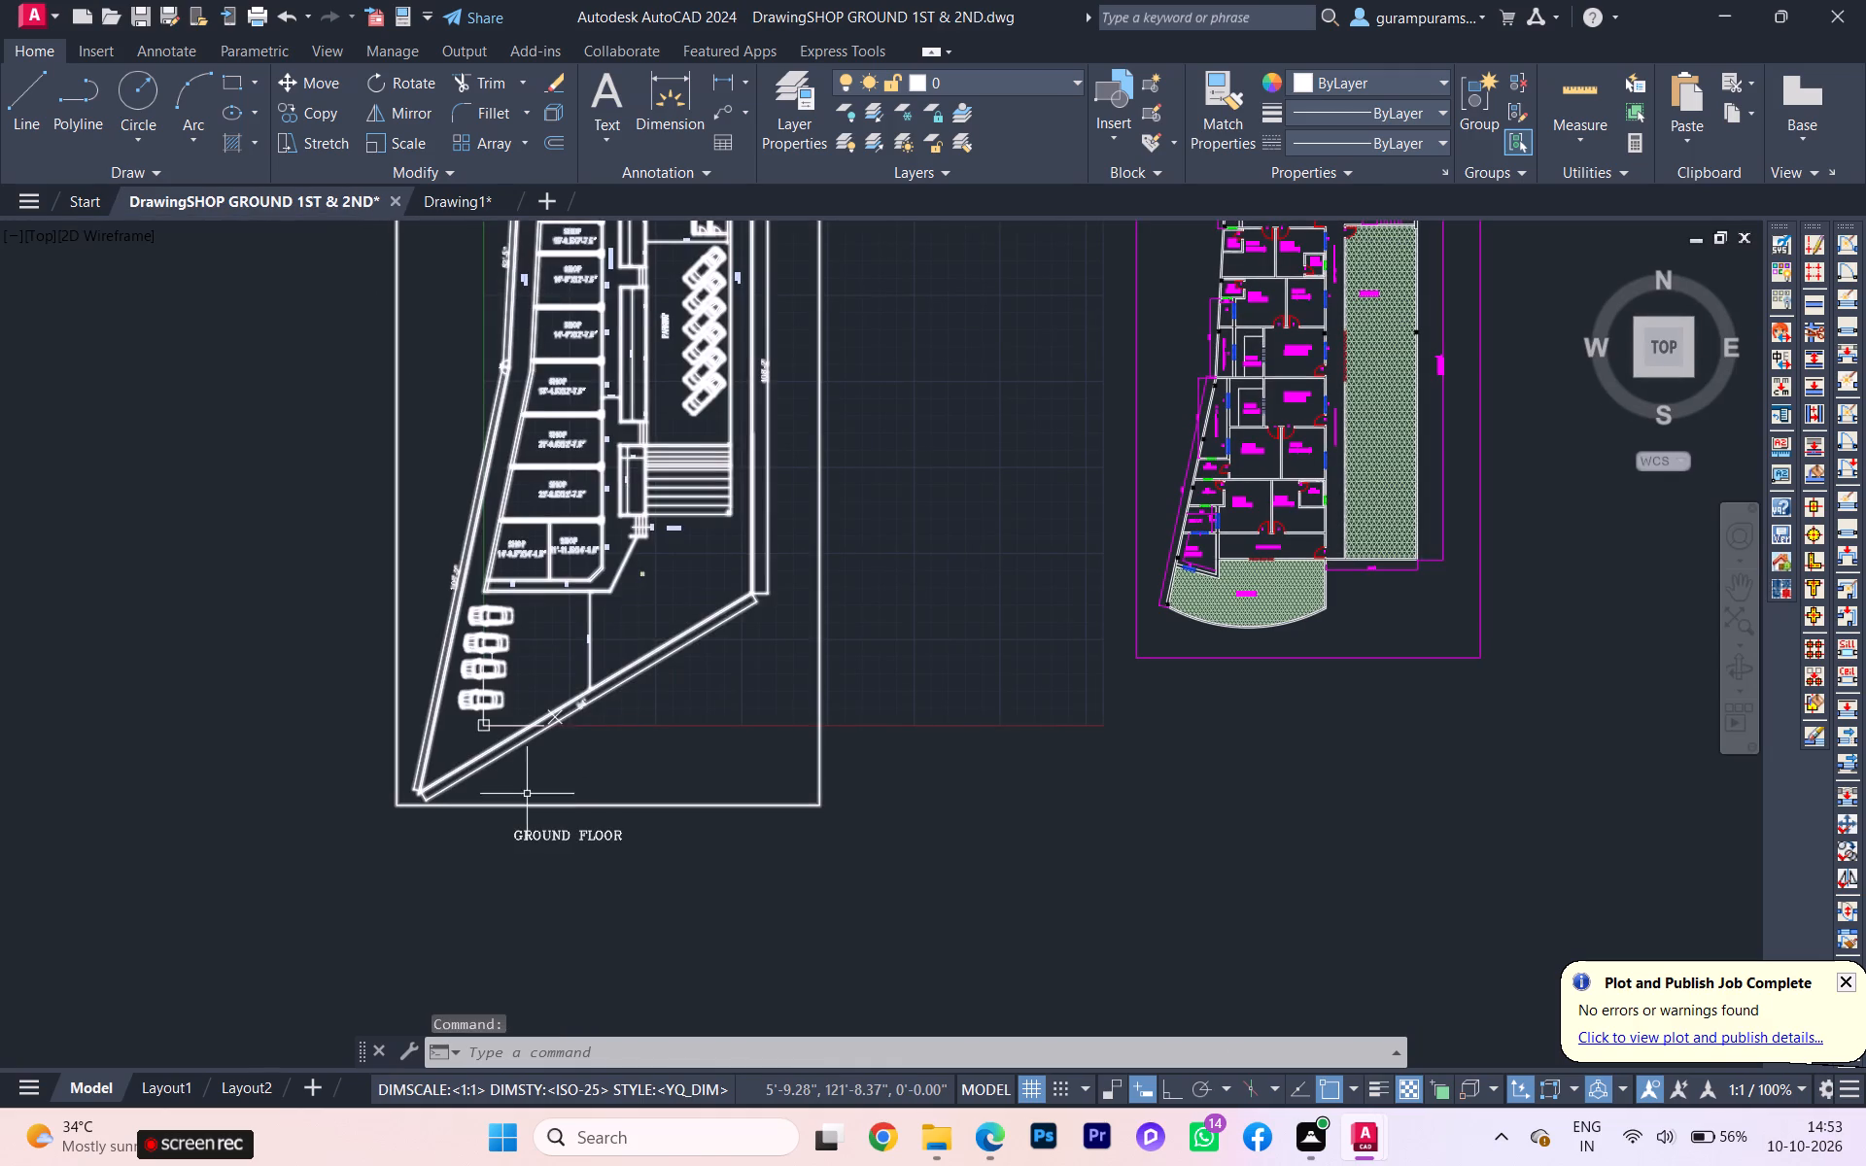
scroll(577, 848, "up", 1)
double_click(556, 833)
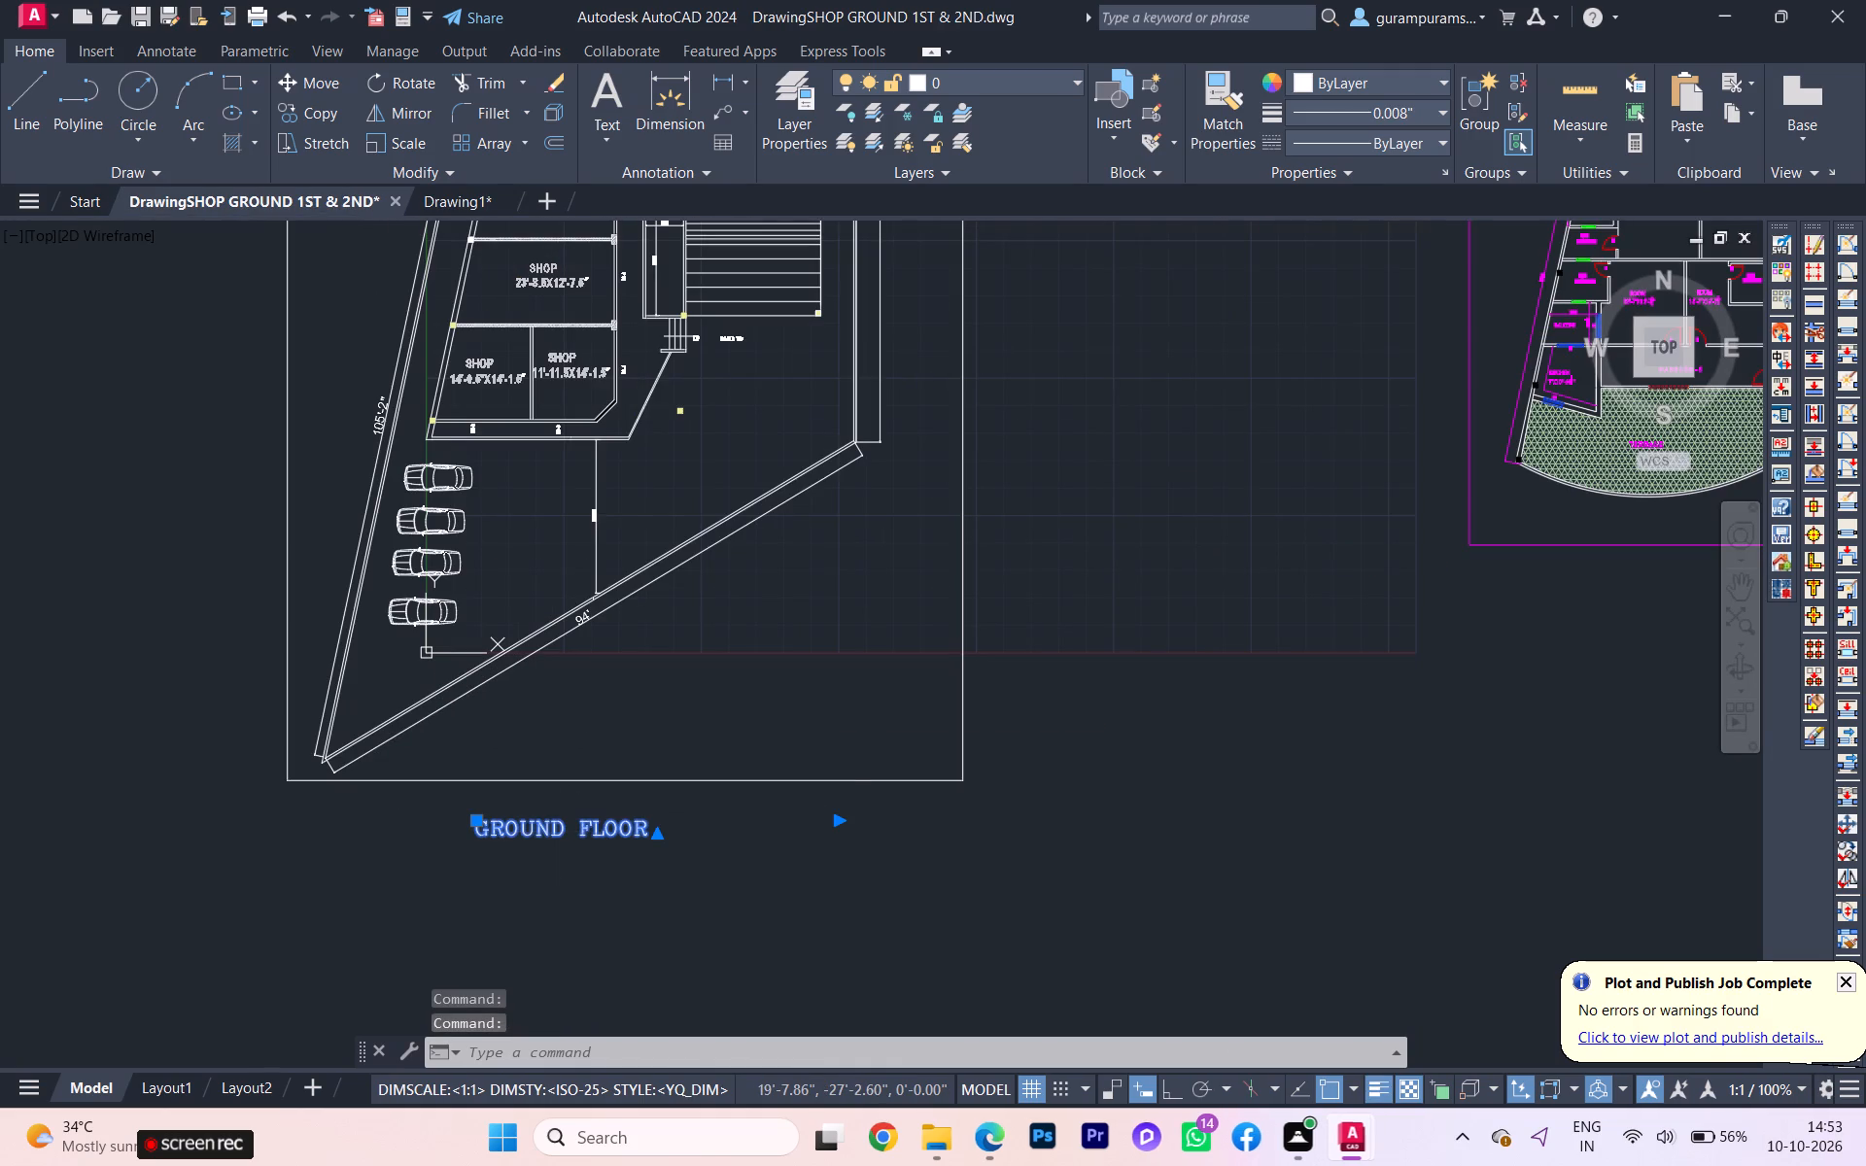
left_click(482, 835)
type("SHOP")
key("space")
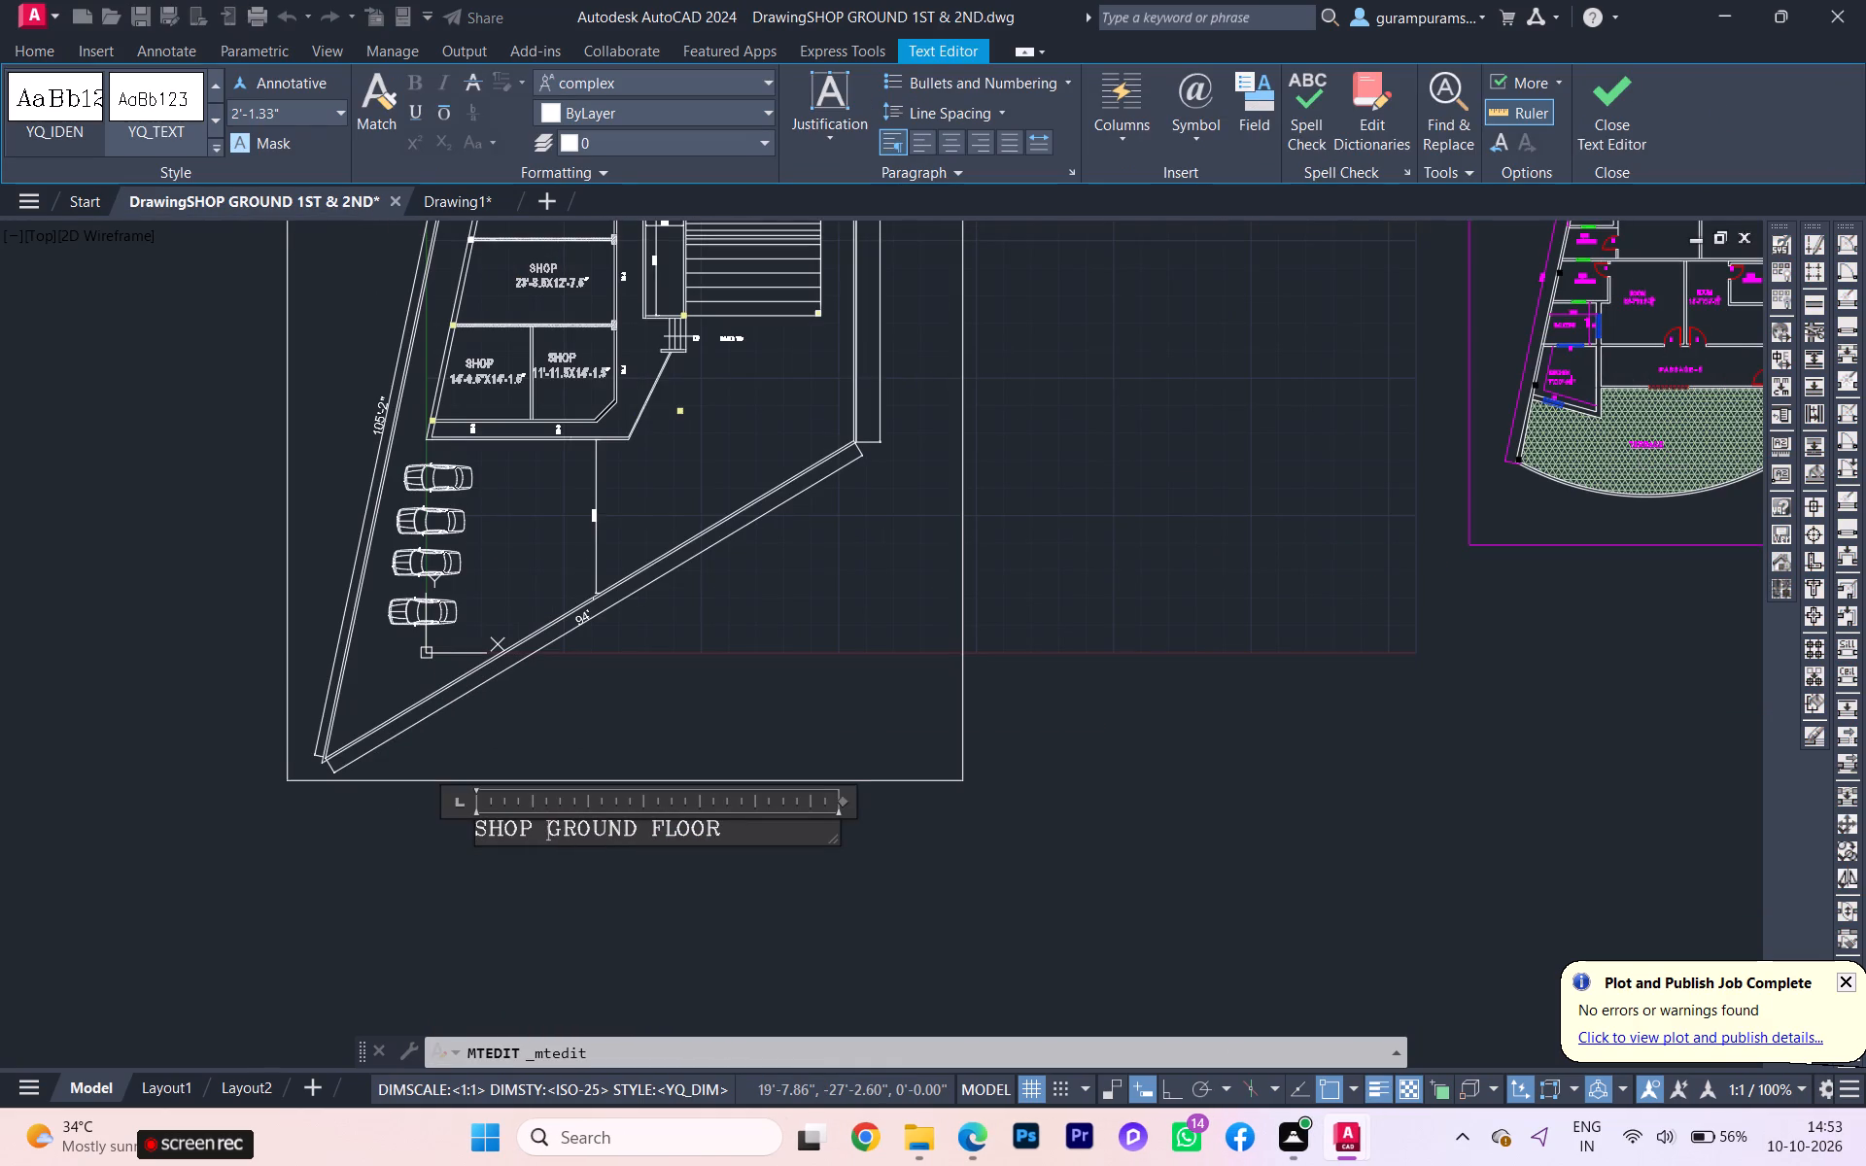
left_click_drag(759, 886, 774, 886)
Set a plot window around the framed shop ground floor plan and preview the A3 PDF plot.
scroll(625, 634, "down", 2)
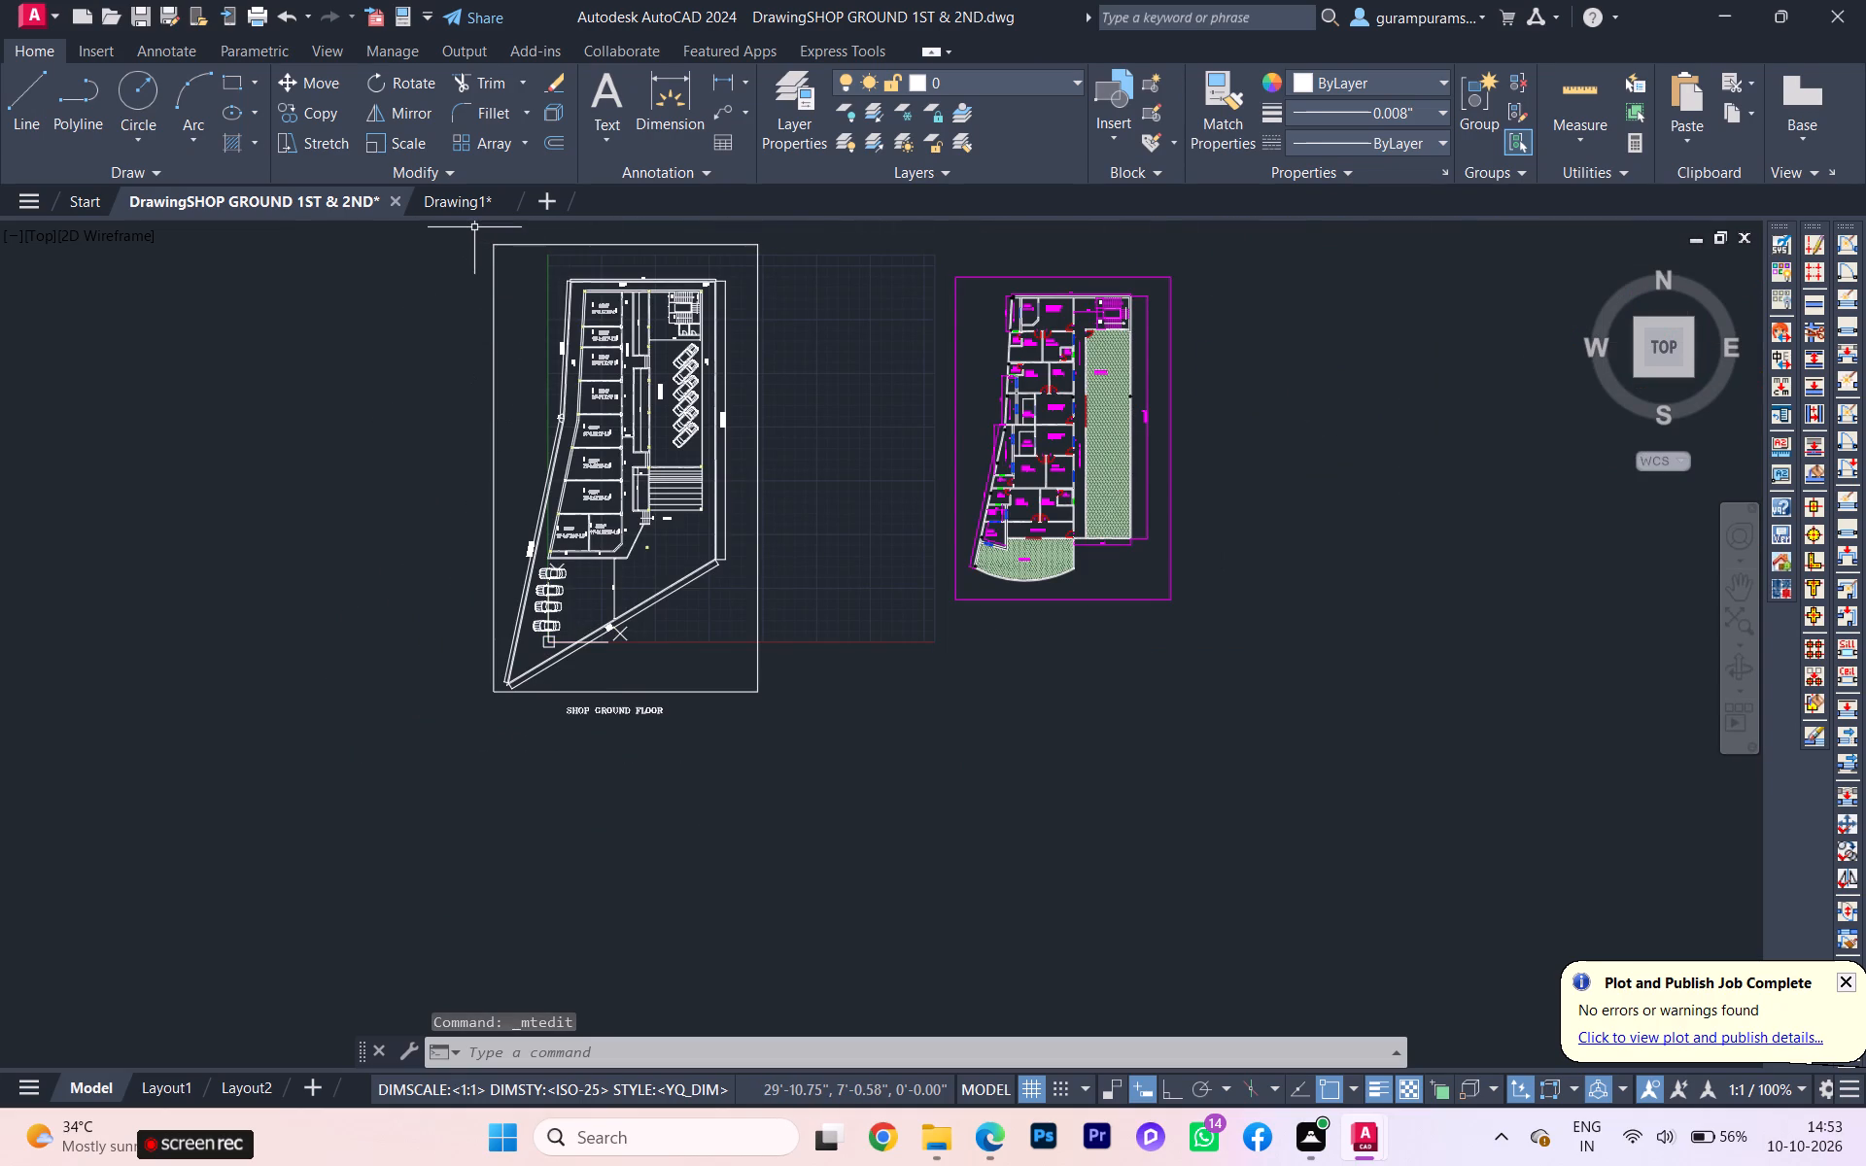
key("p")
key("BackSpace")
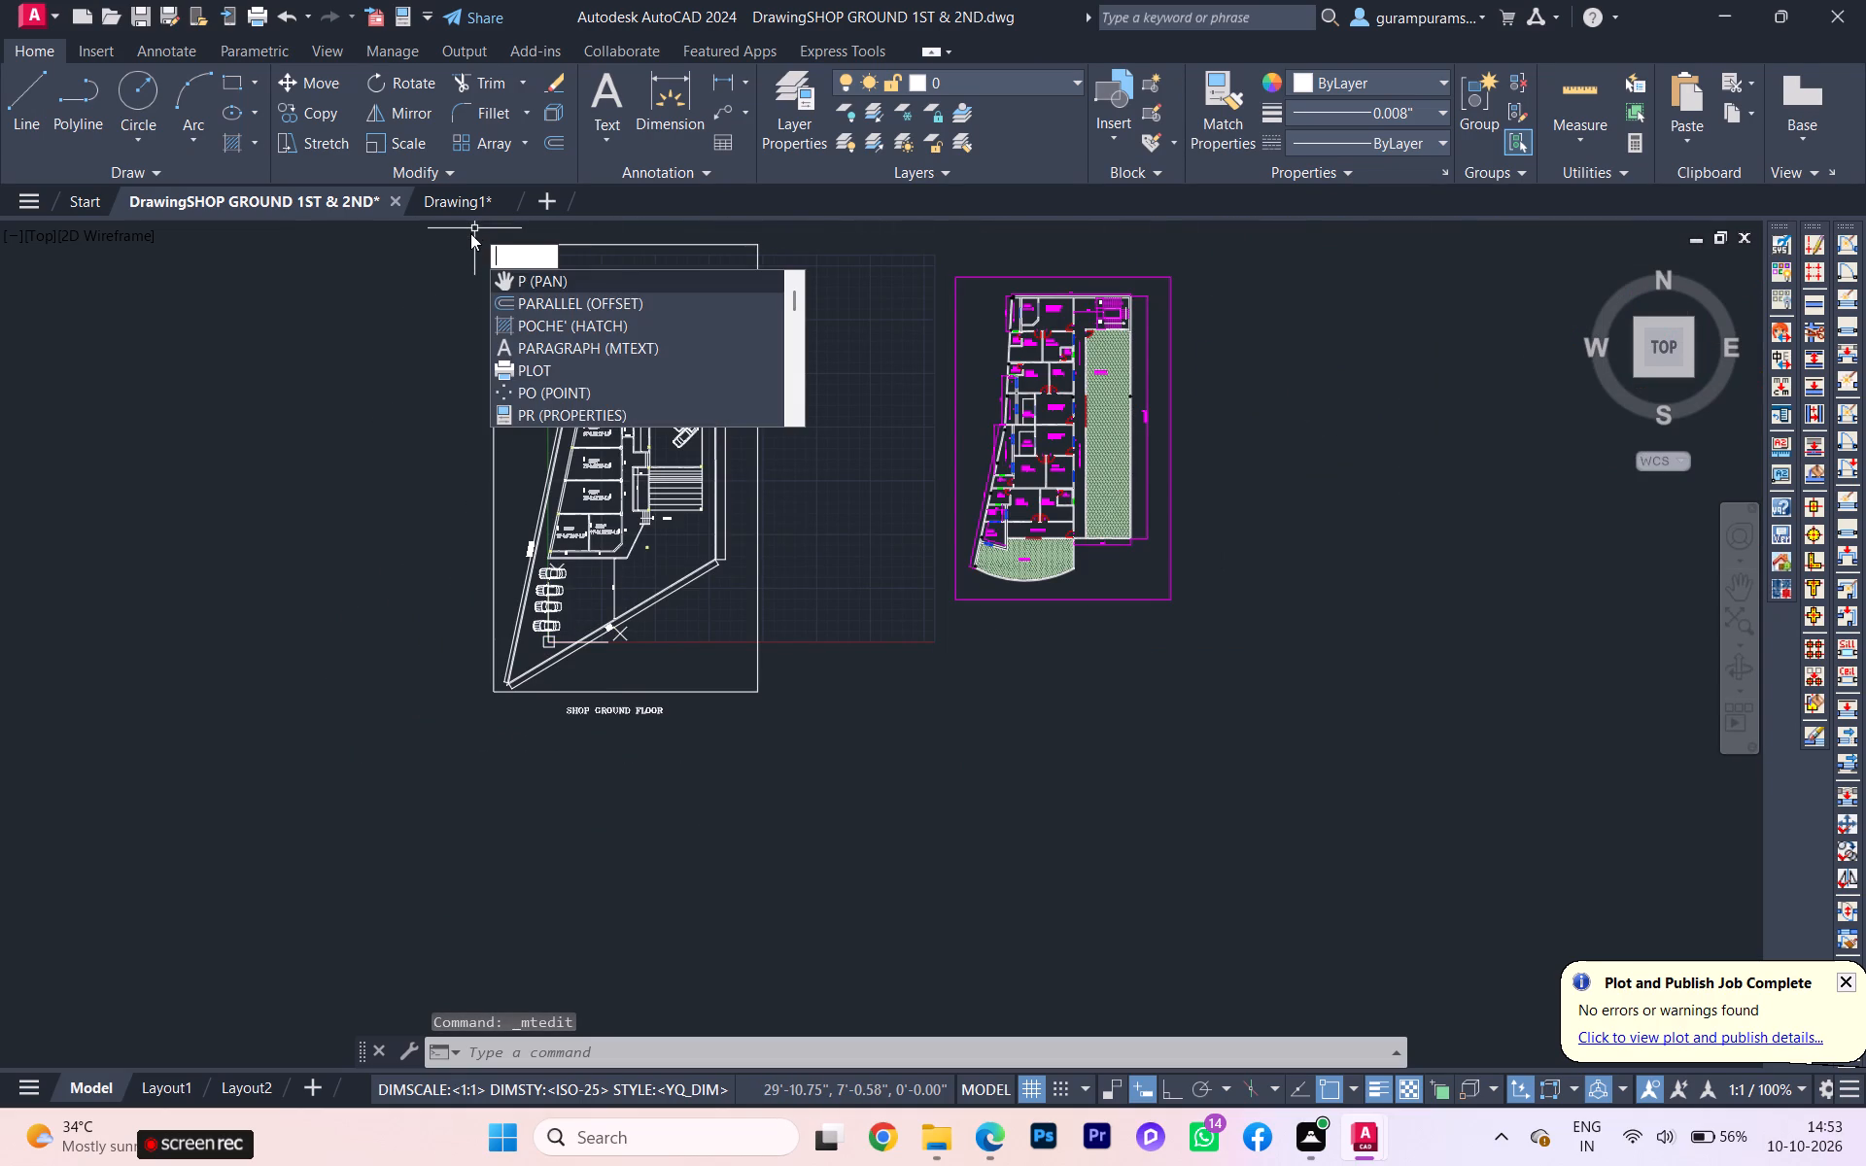
key("ctrl+p")
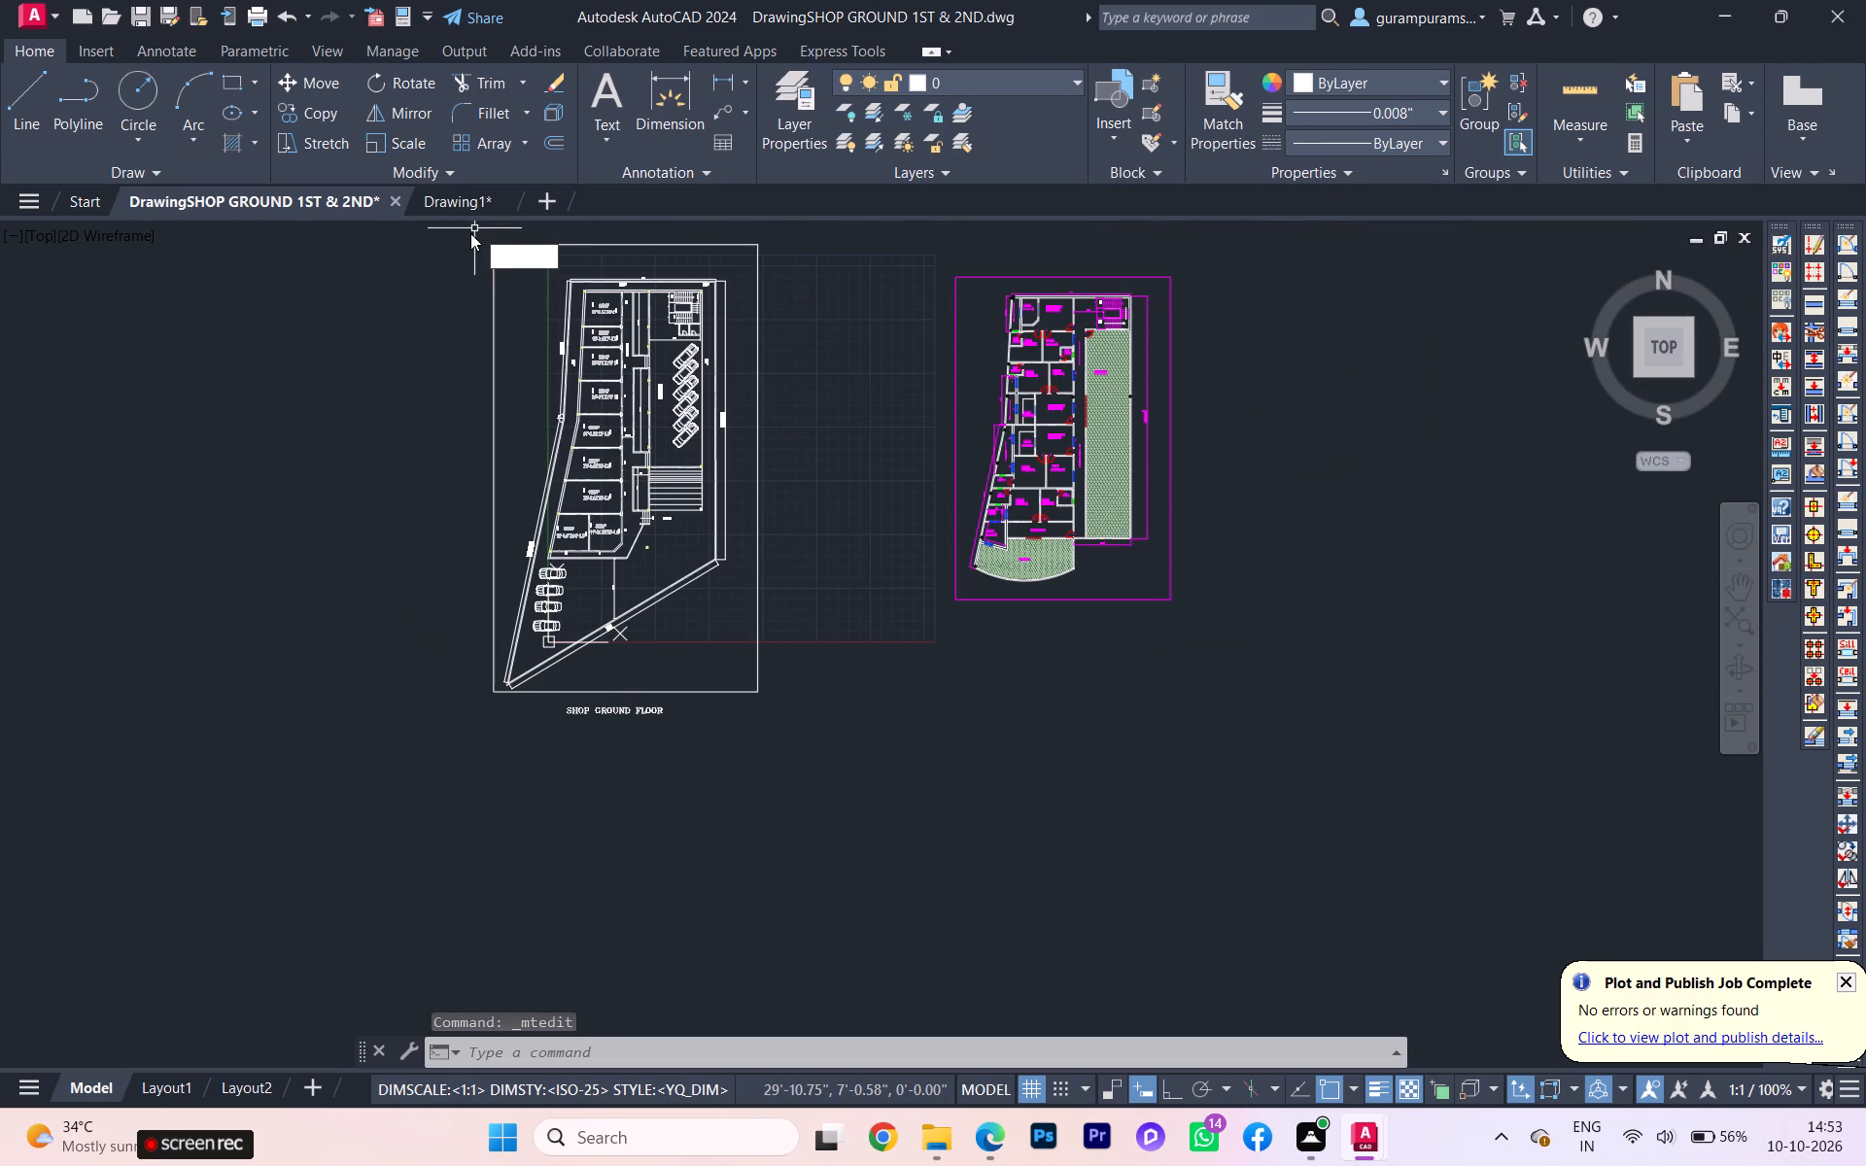
key("Escape")
key("Escape")
key("ctrl+p")
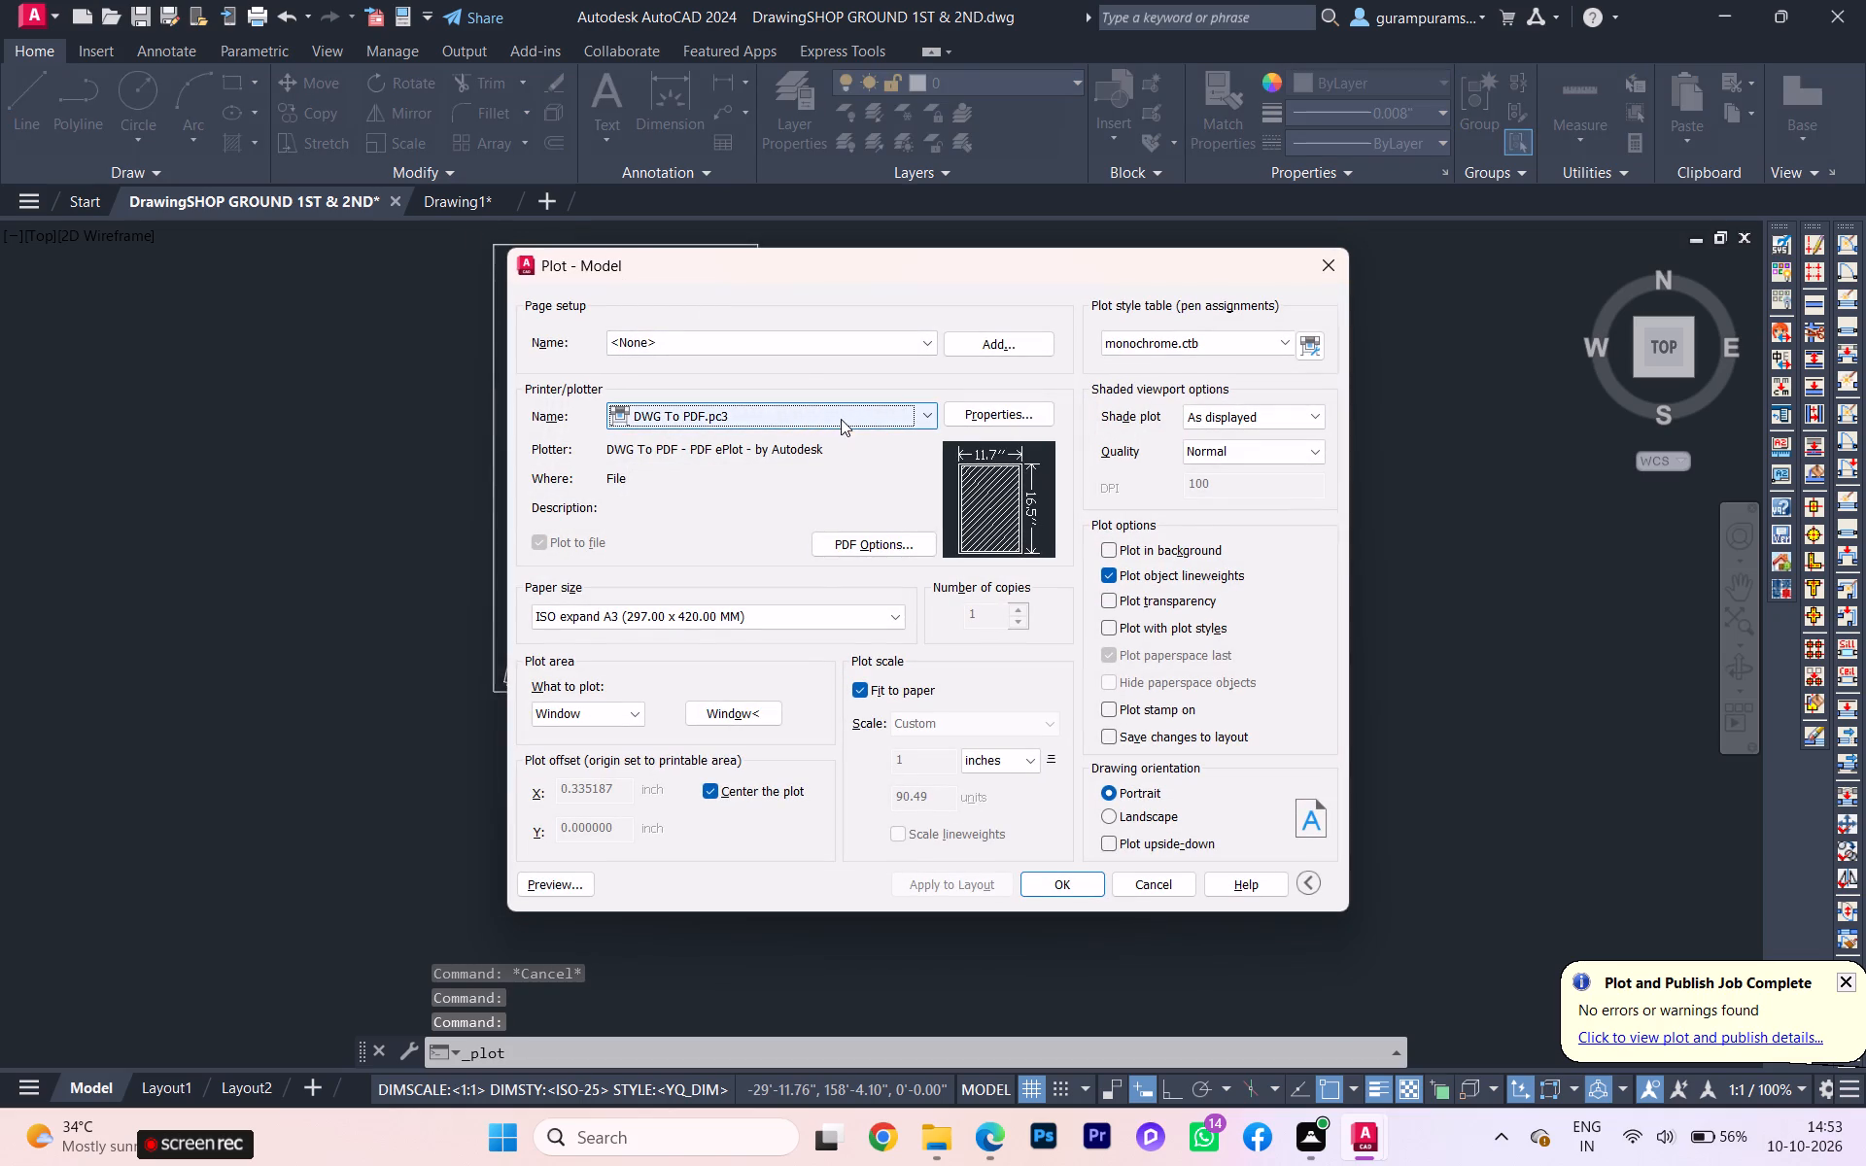
left_click(746, 711)
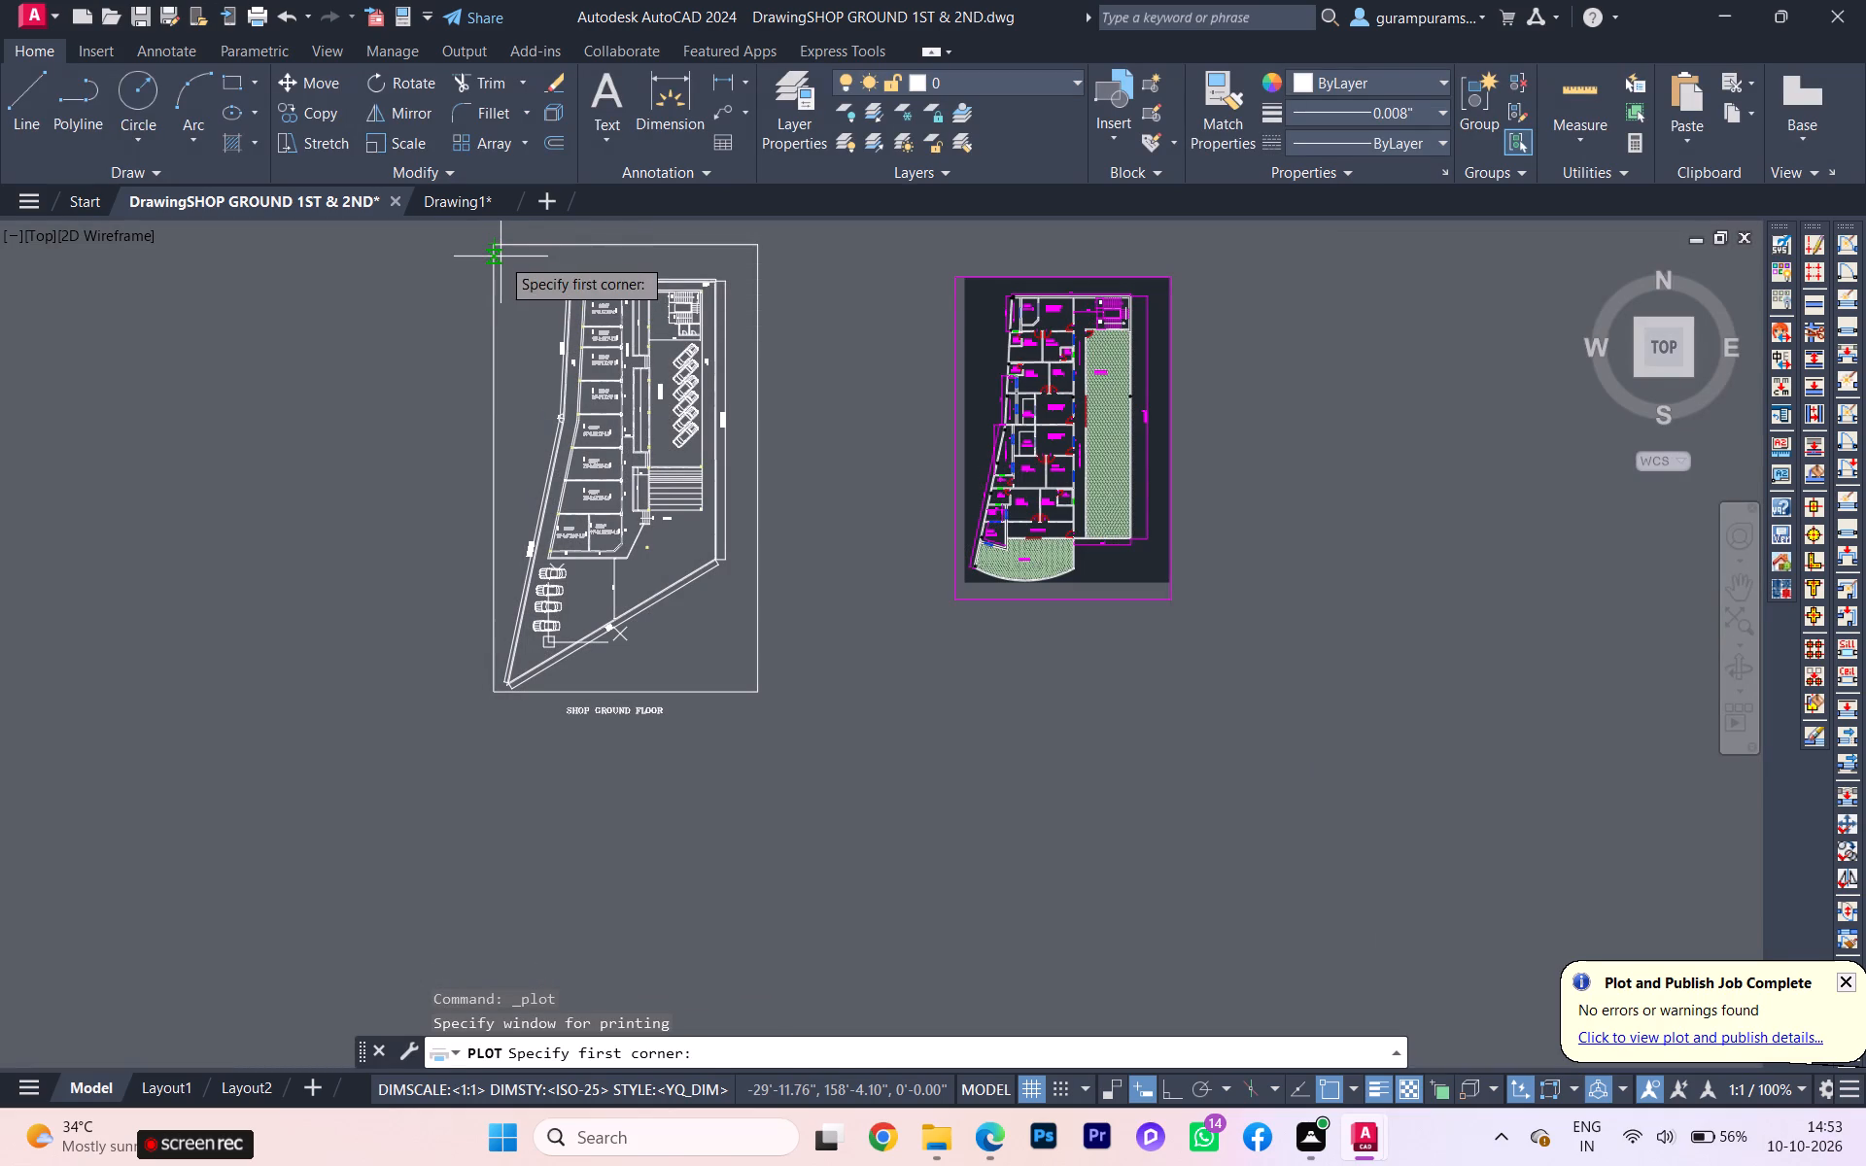
left_click(501, 257)
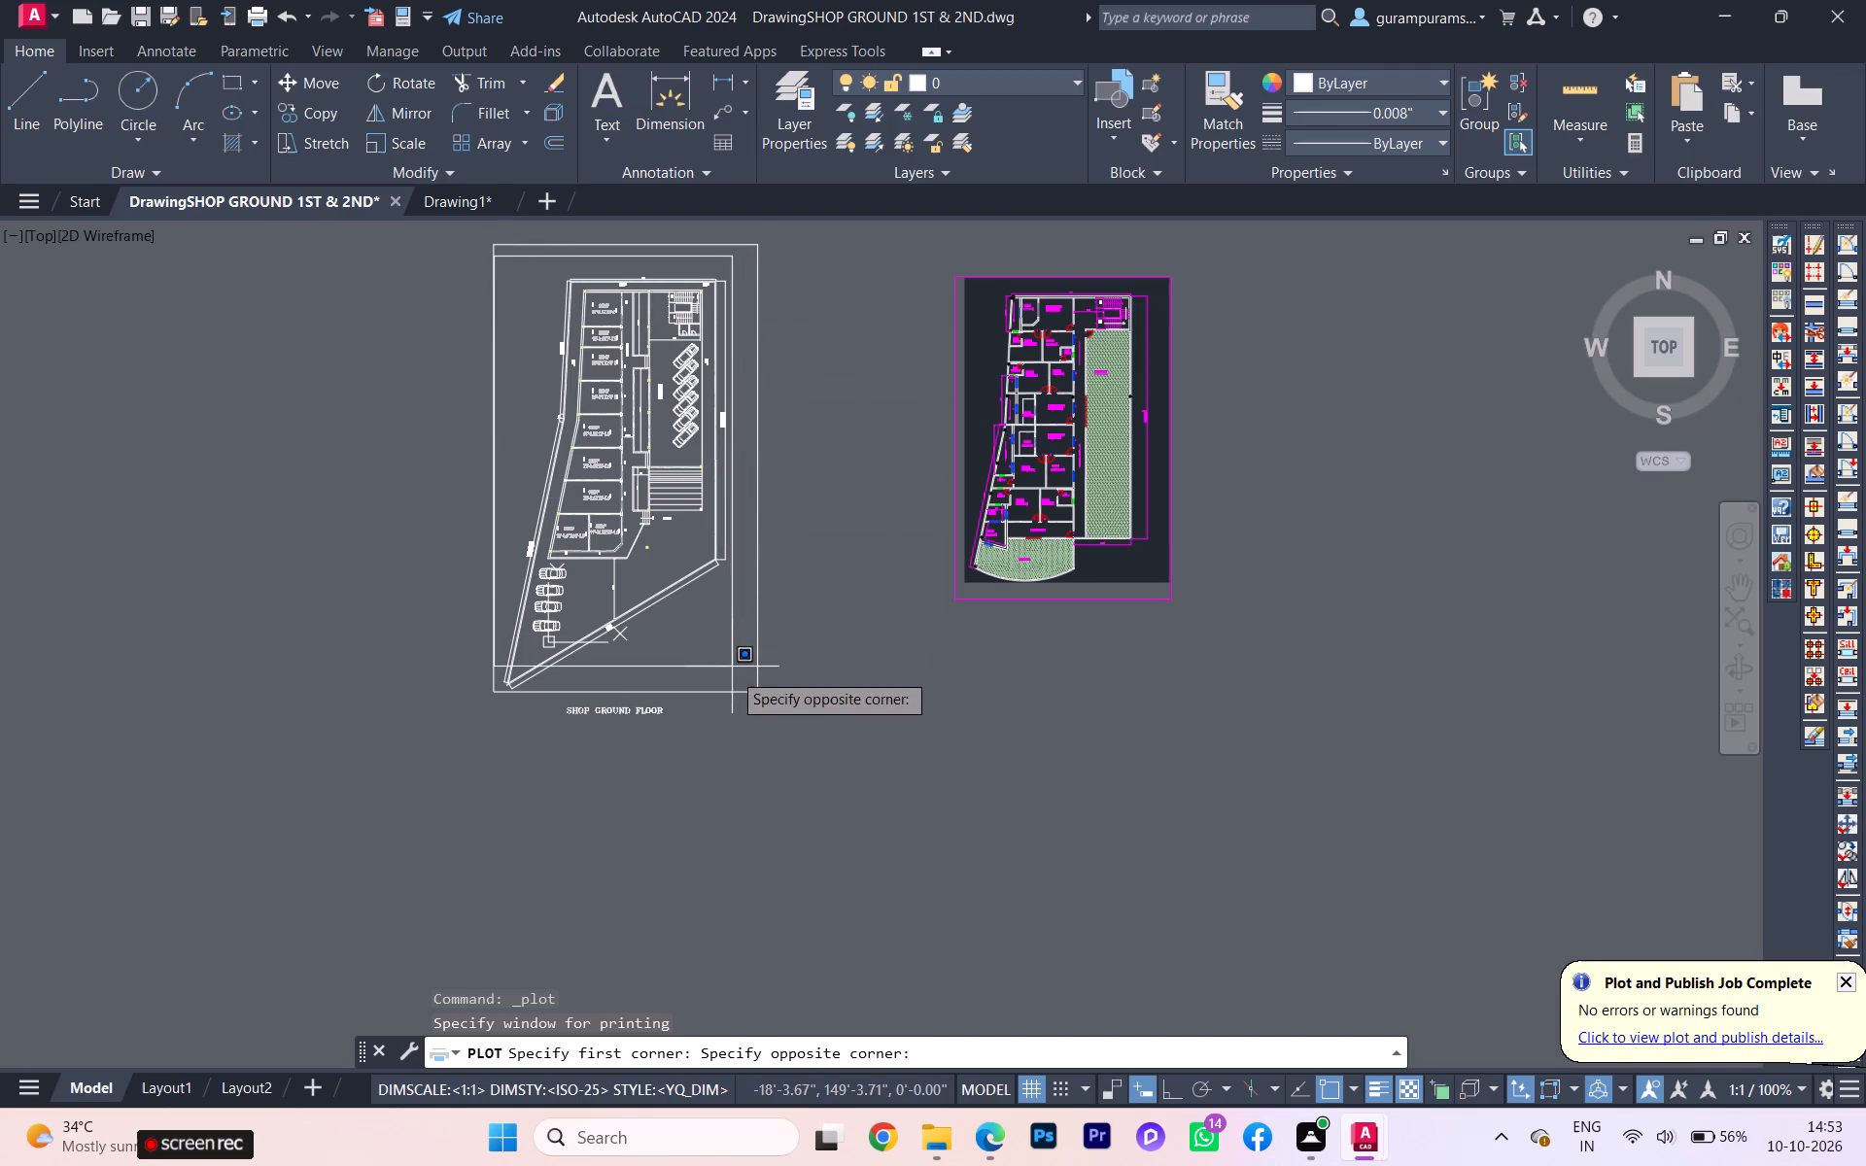
left_click(736, 693)
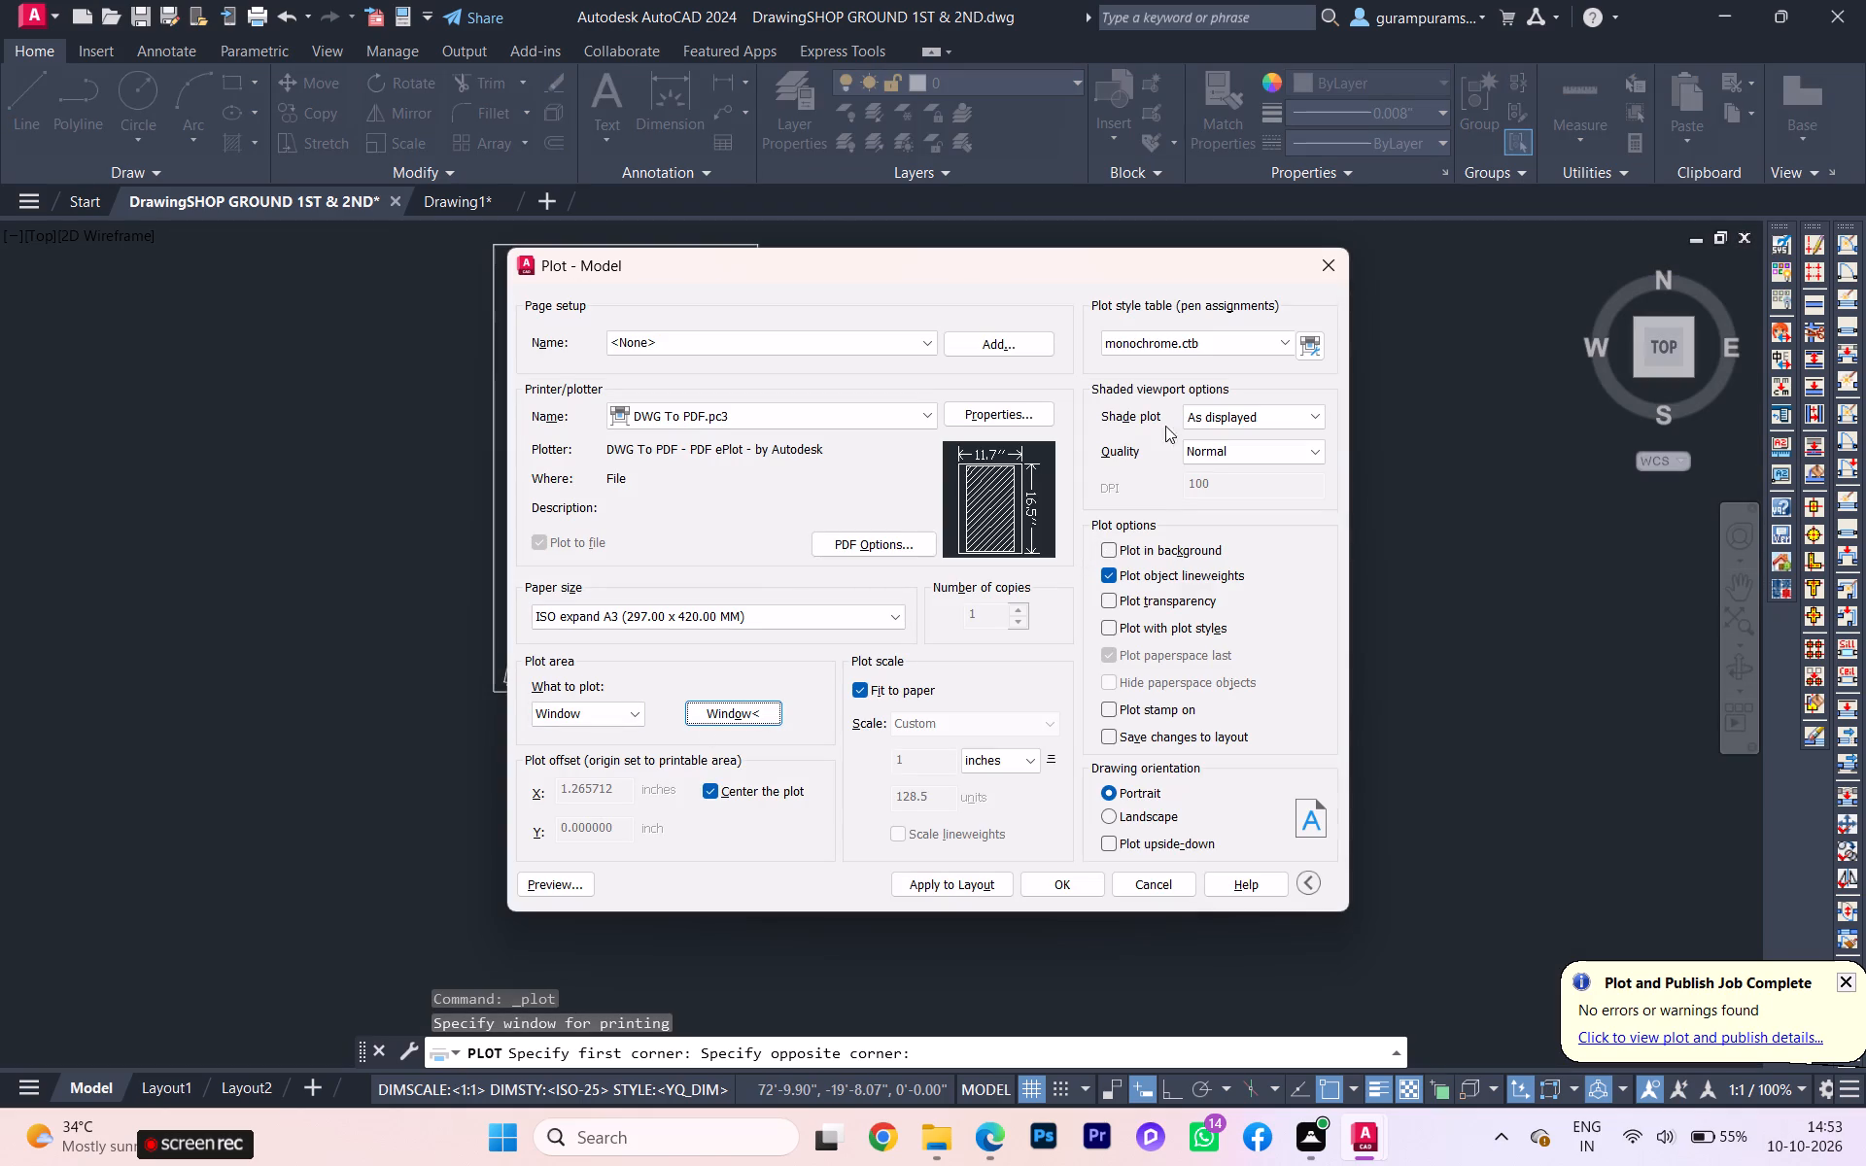
left_click(571, 891)
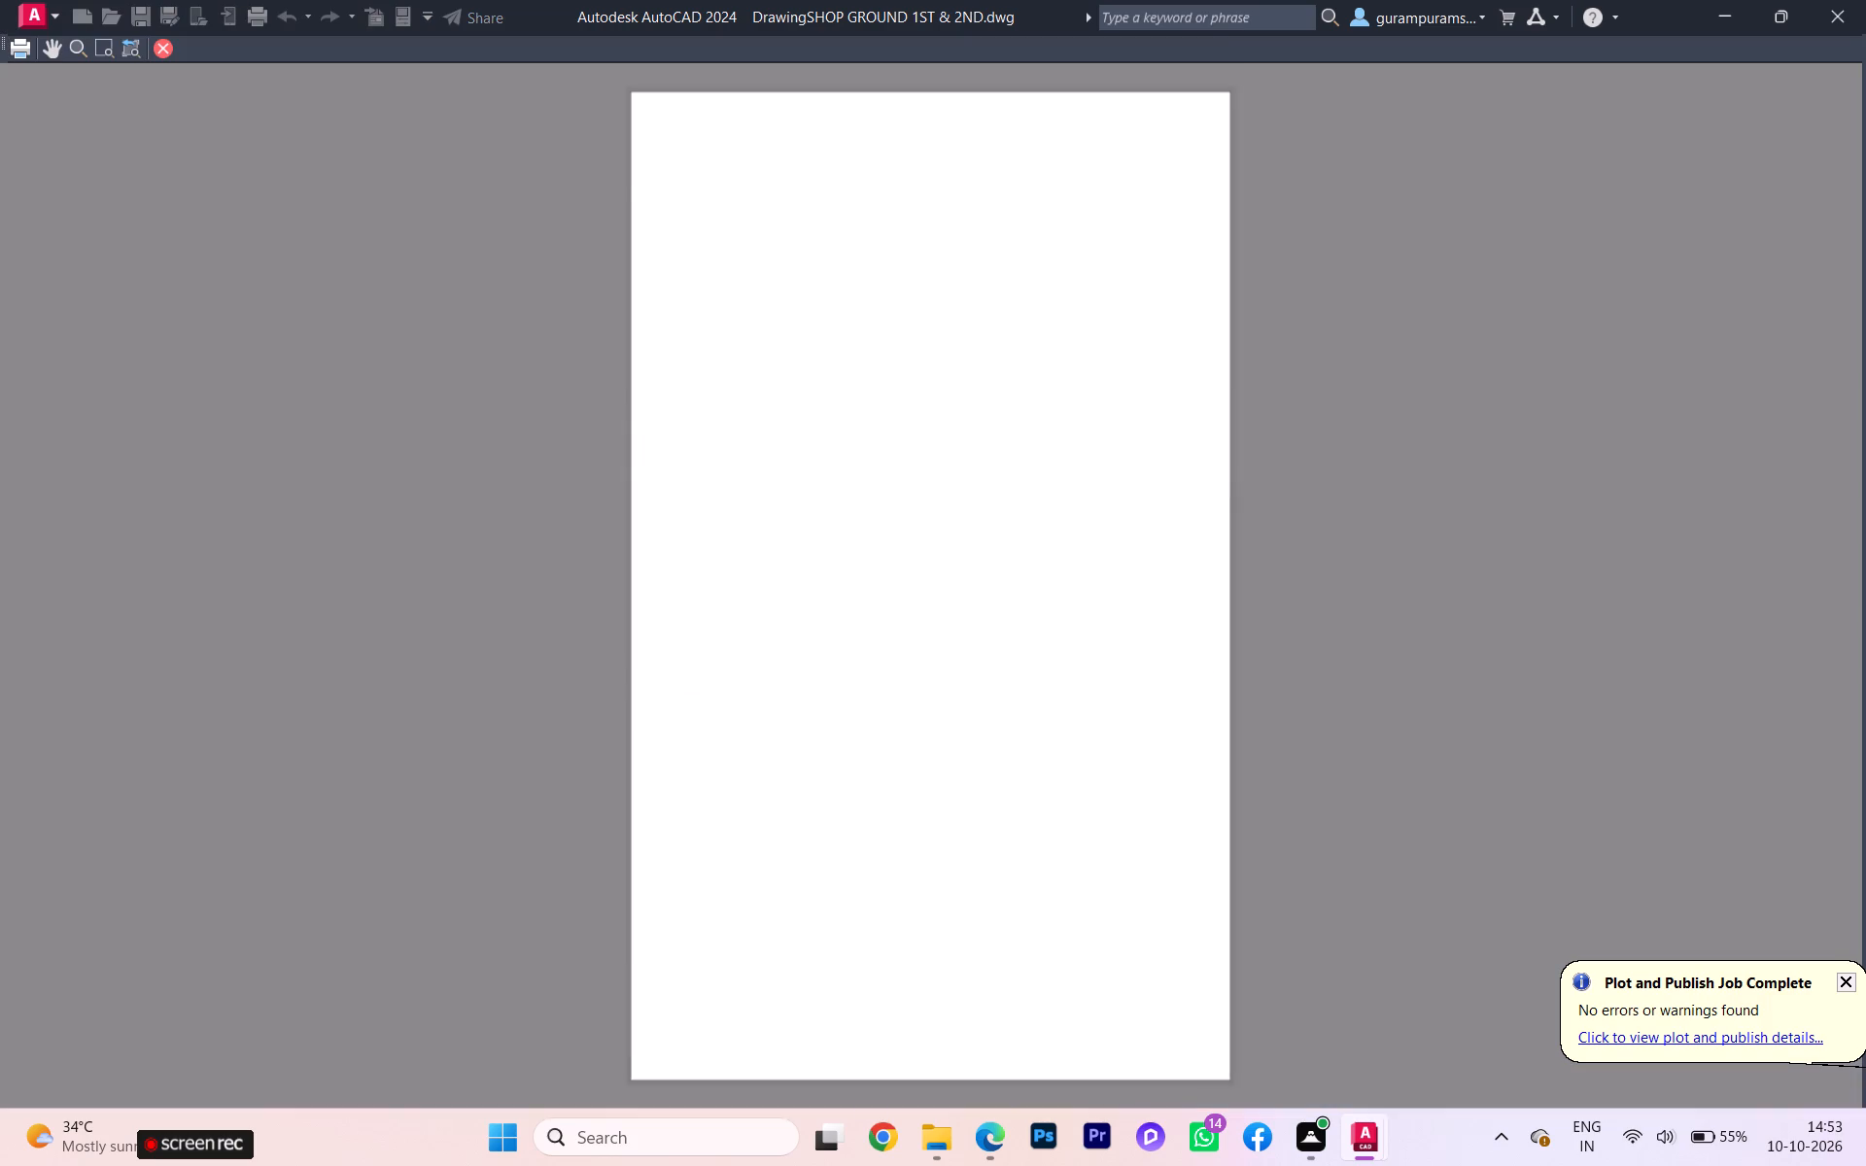
left_click(163, 42)
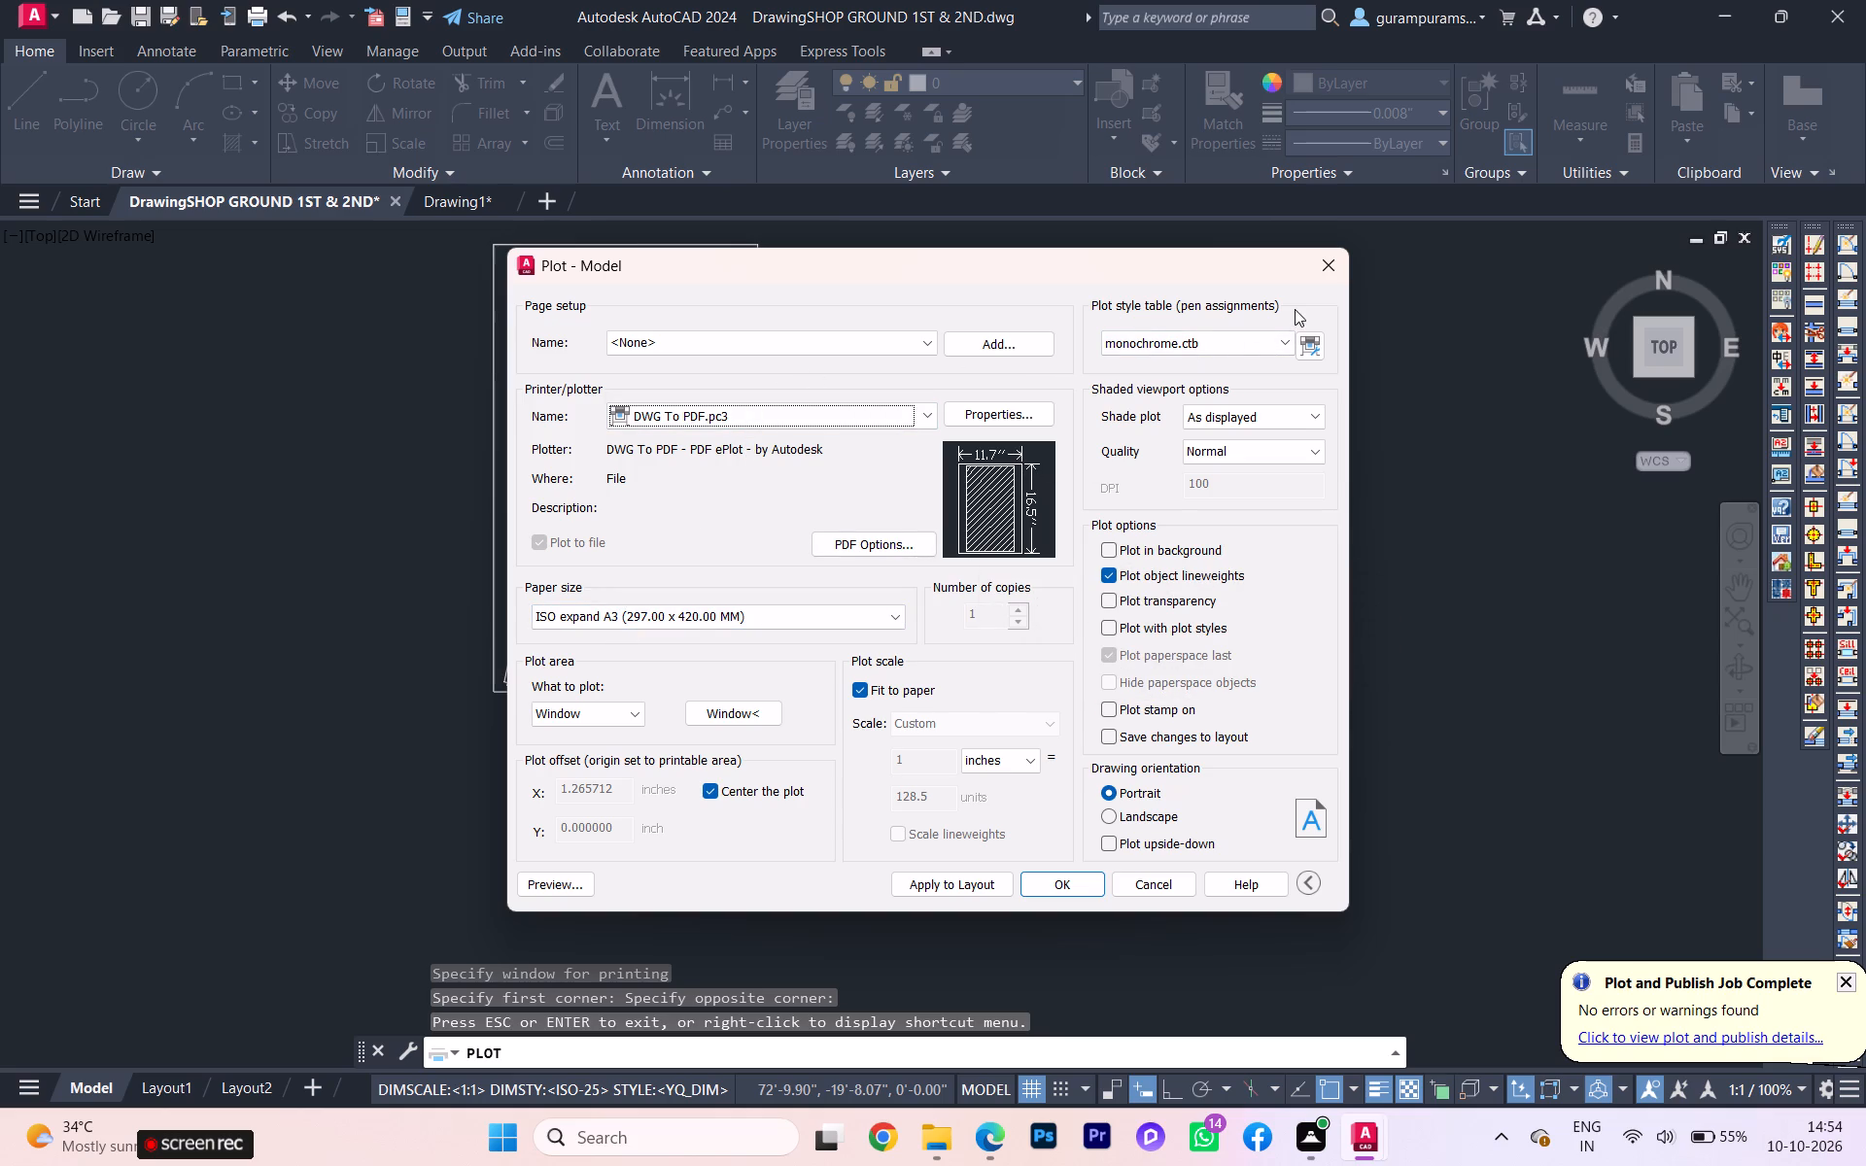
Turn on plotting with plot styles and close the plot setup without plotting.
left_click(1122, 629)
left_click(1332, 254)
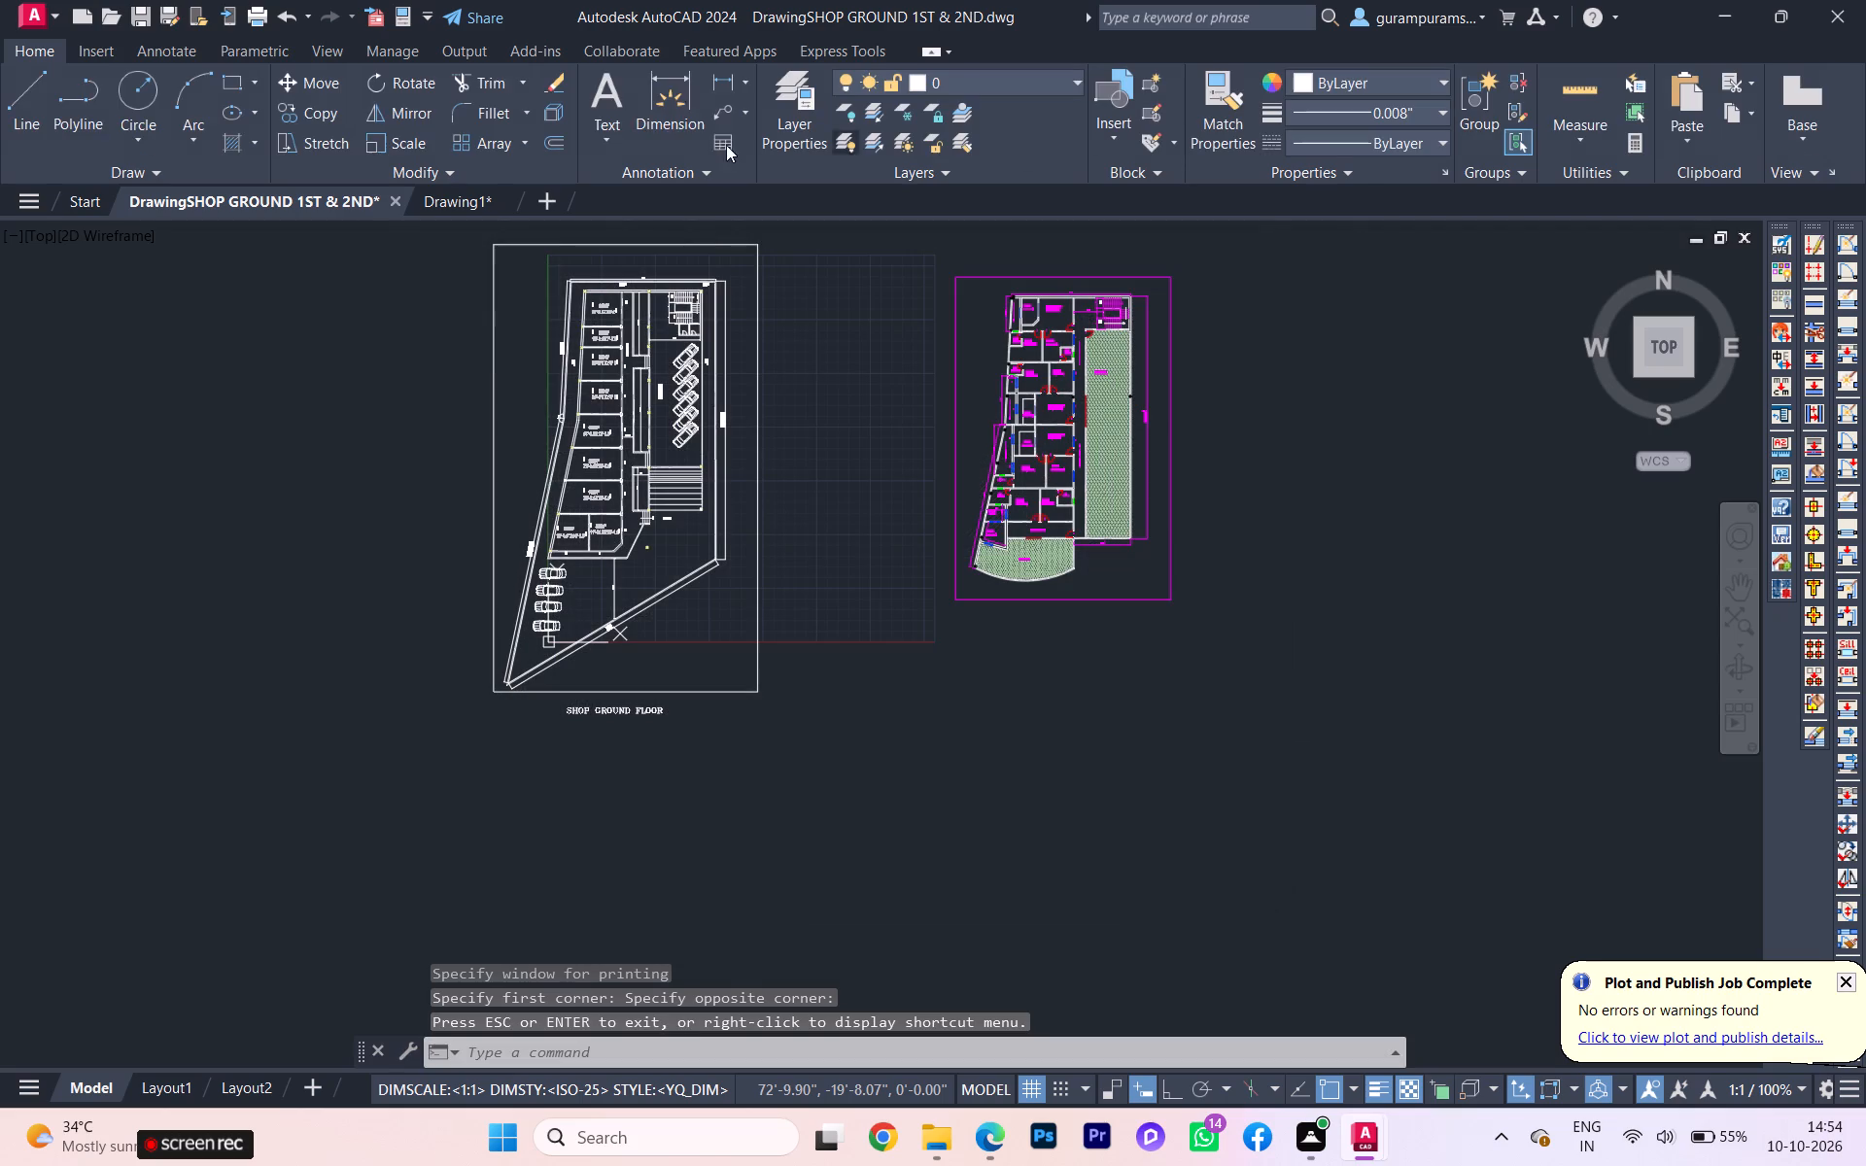
Review the drawing's layers and their settings in the layer properties.
left_click(806, 117)
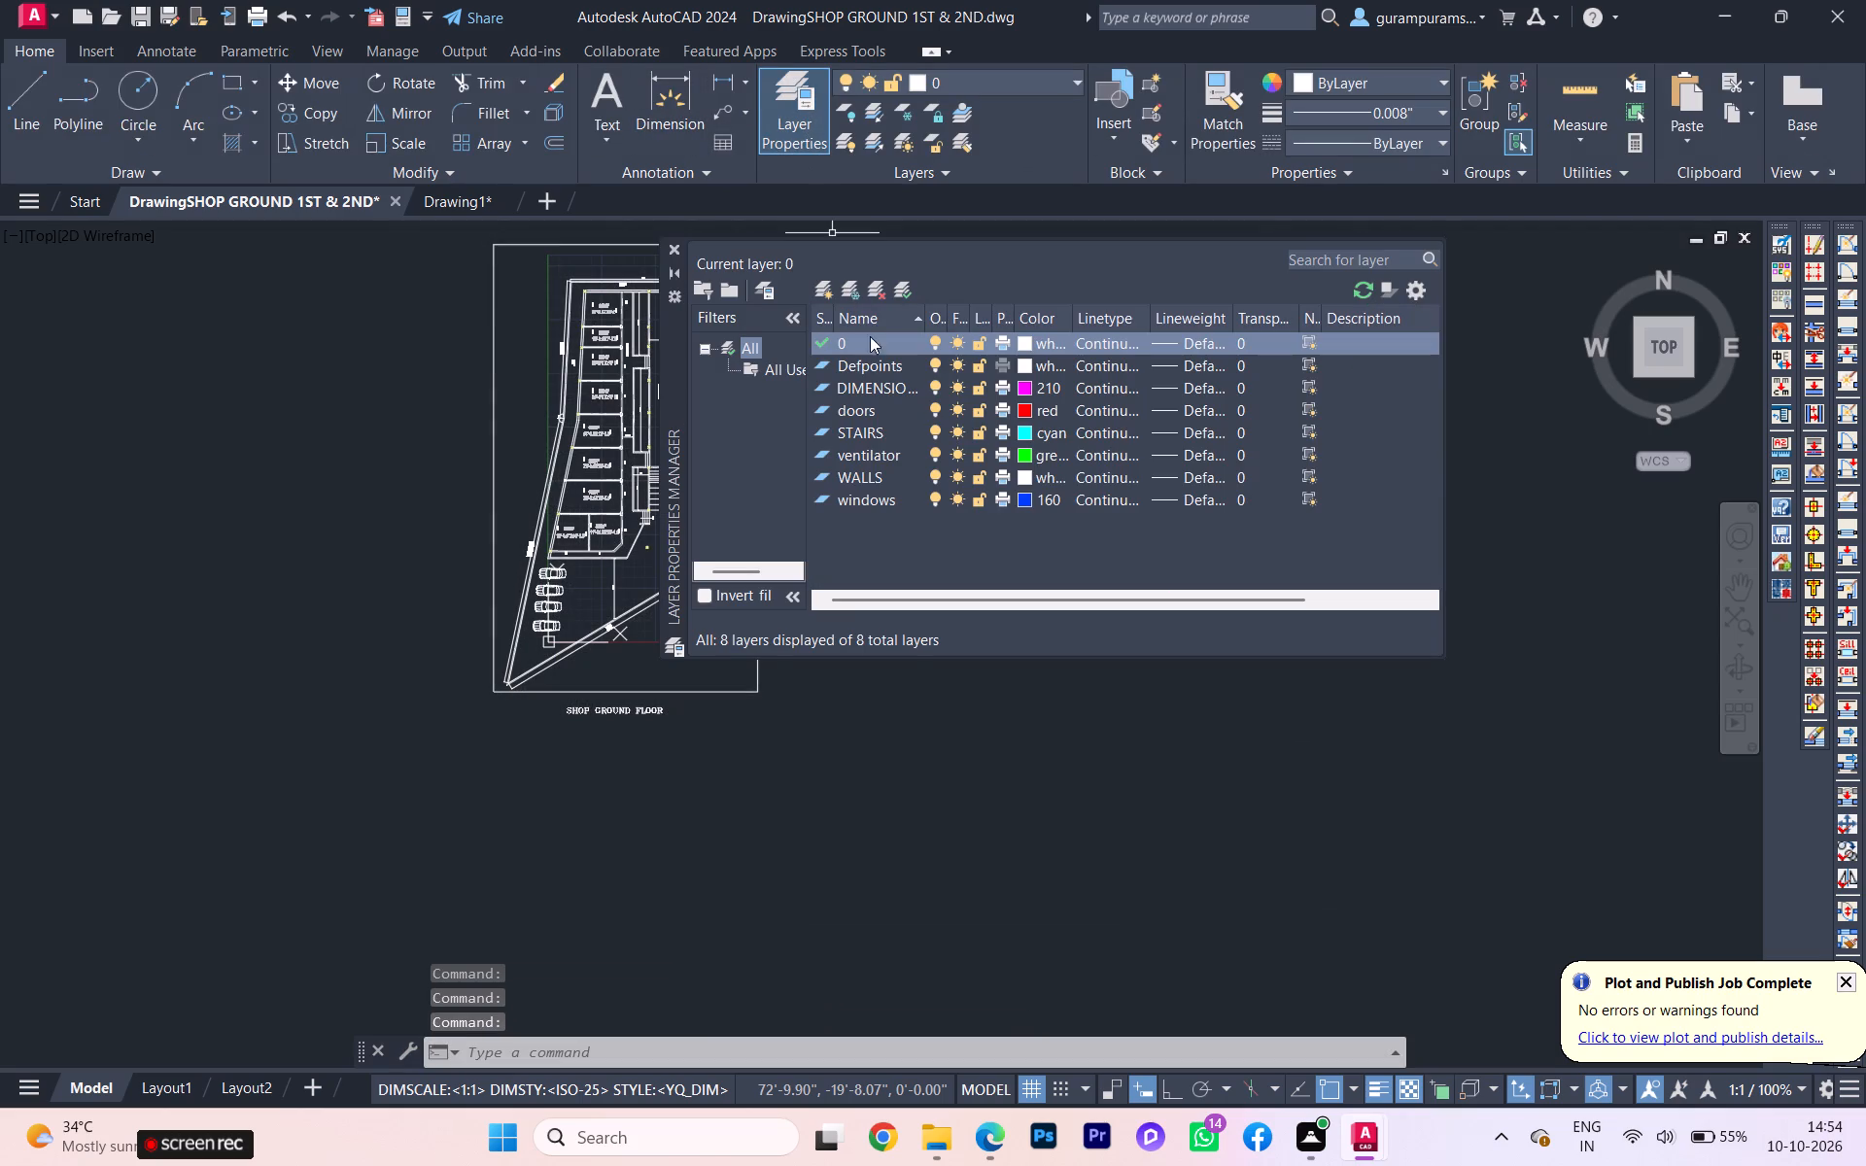
left_click(860, 695)
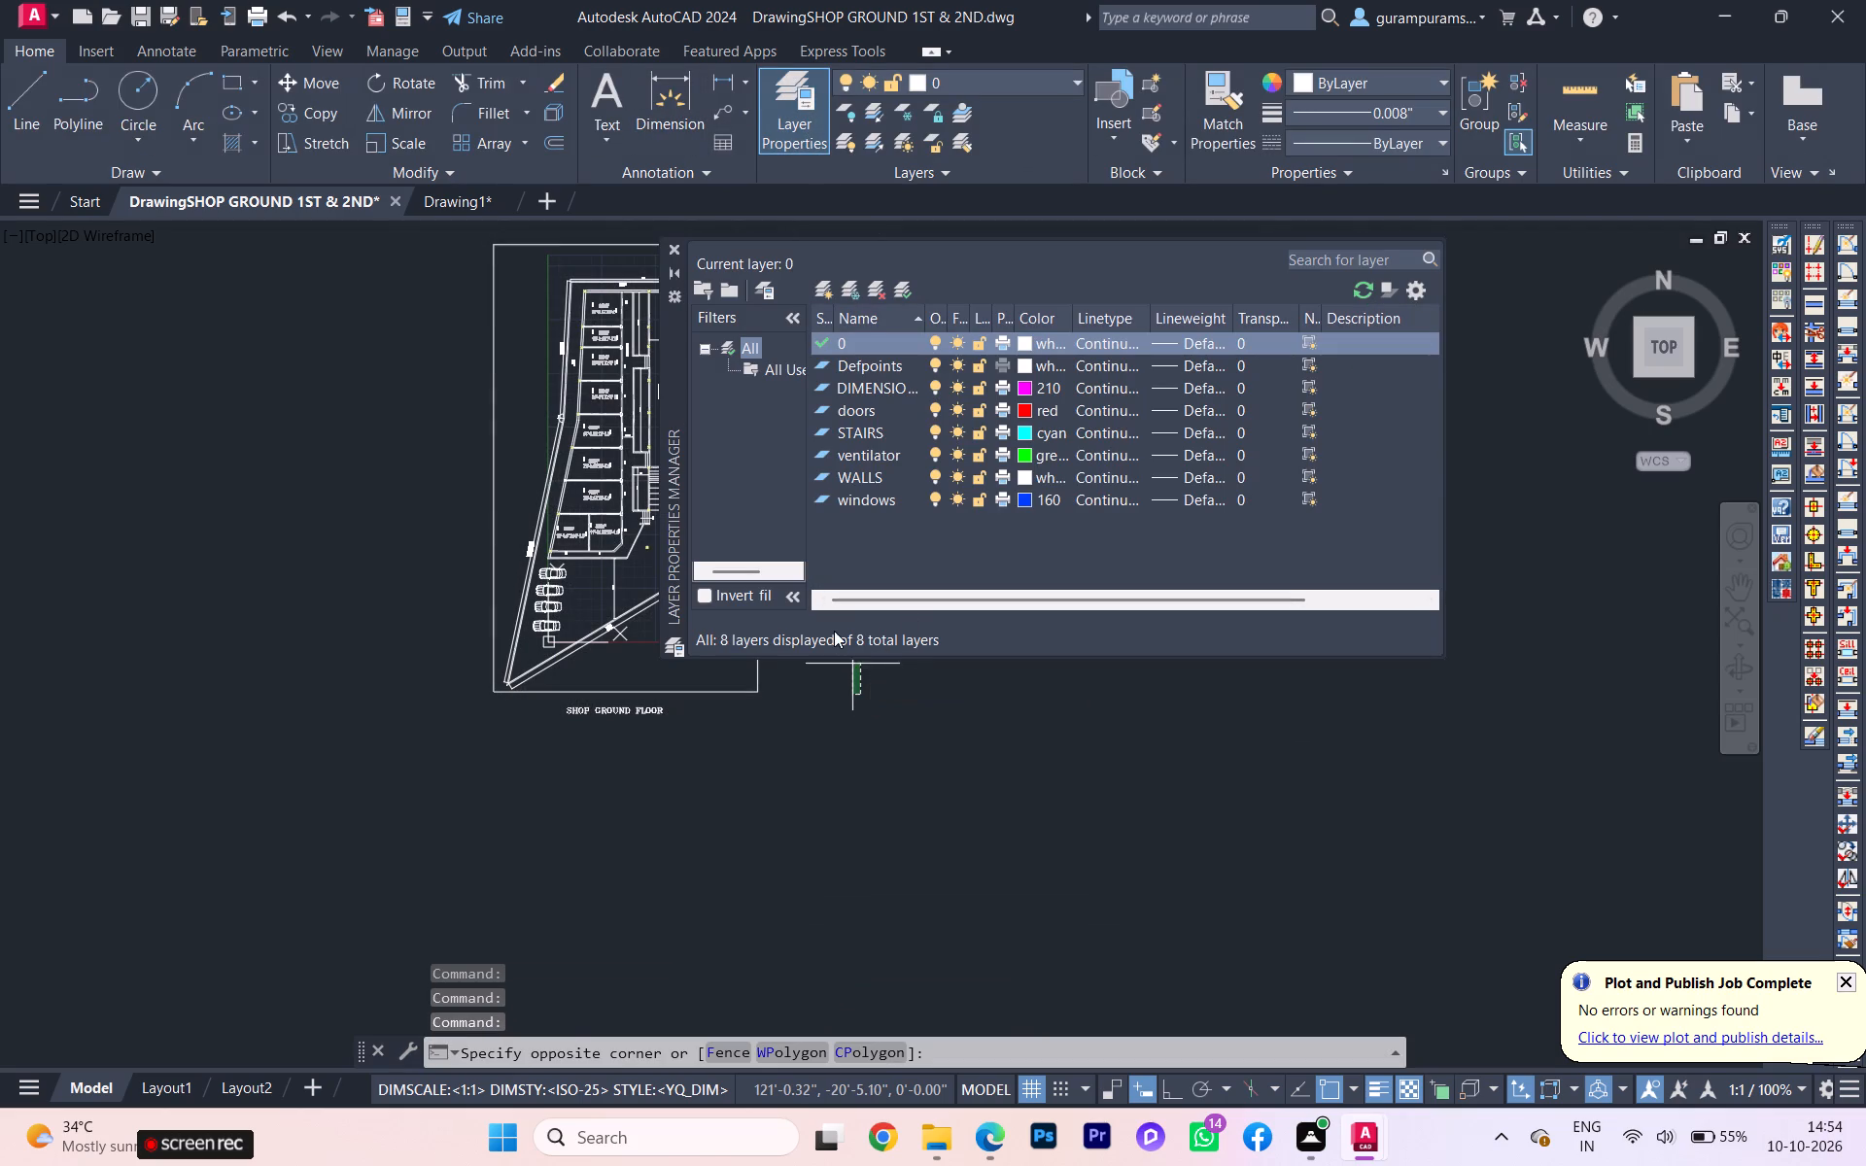
key("Escape")
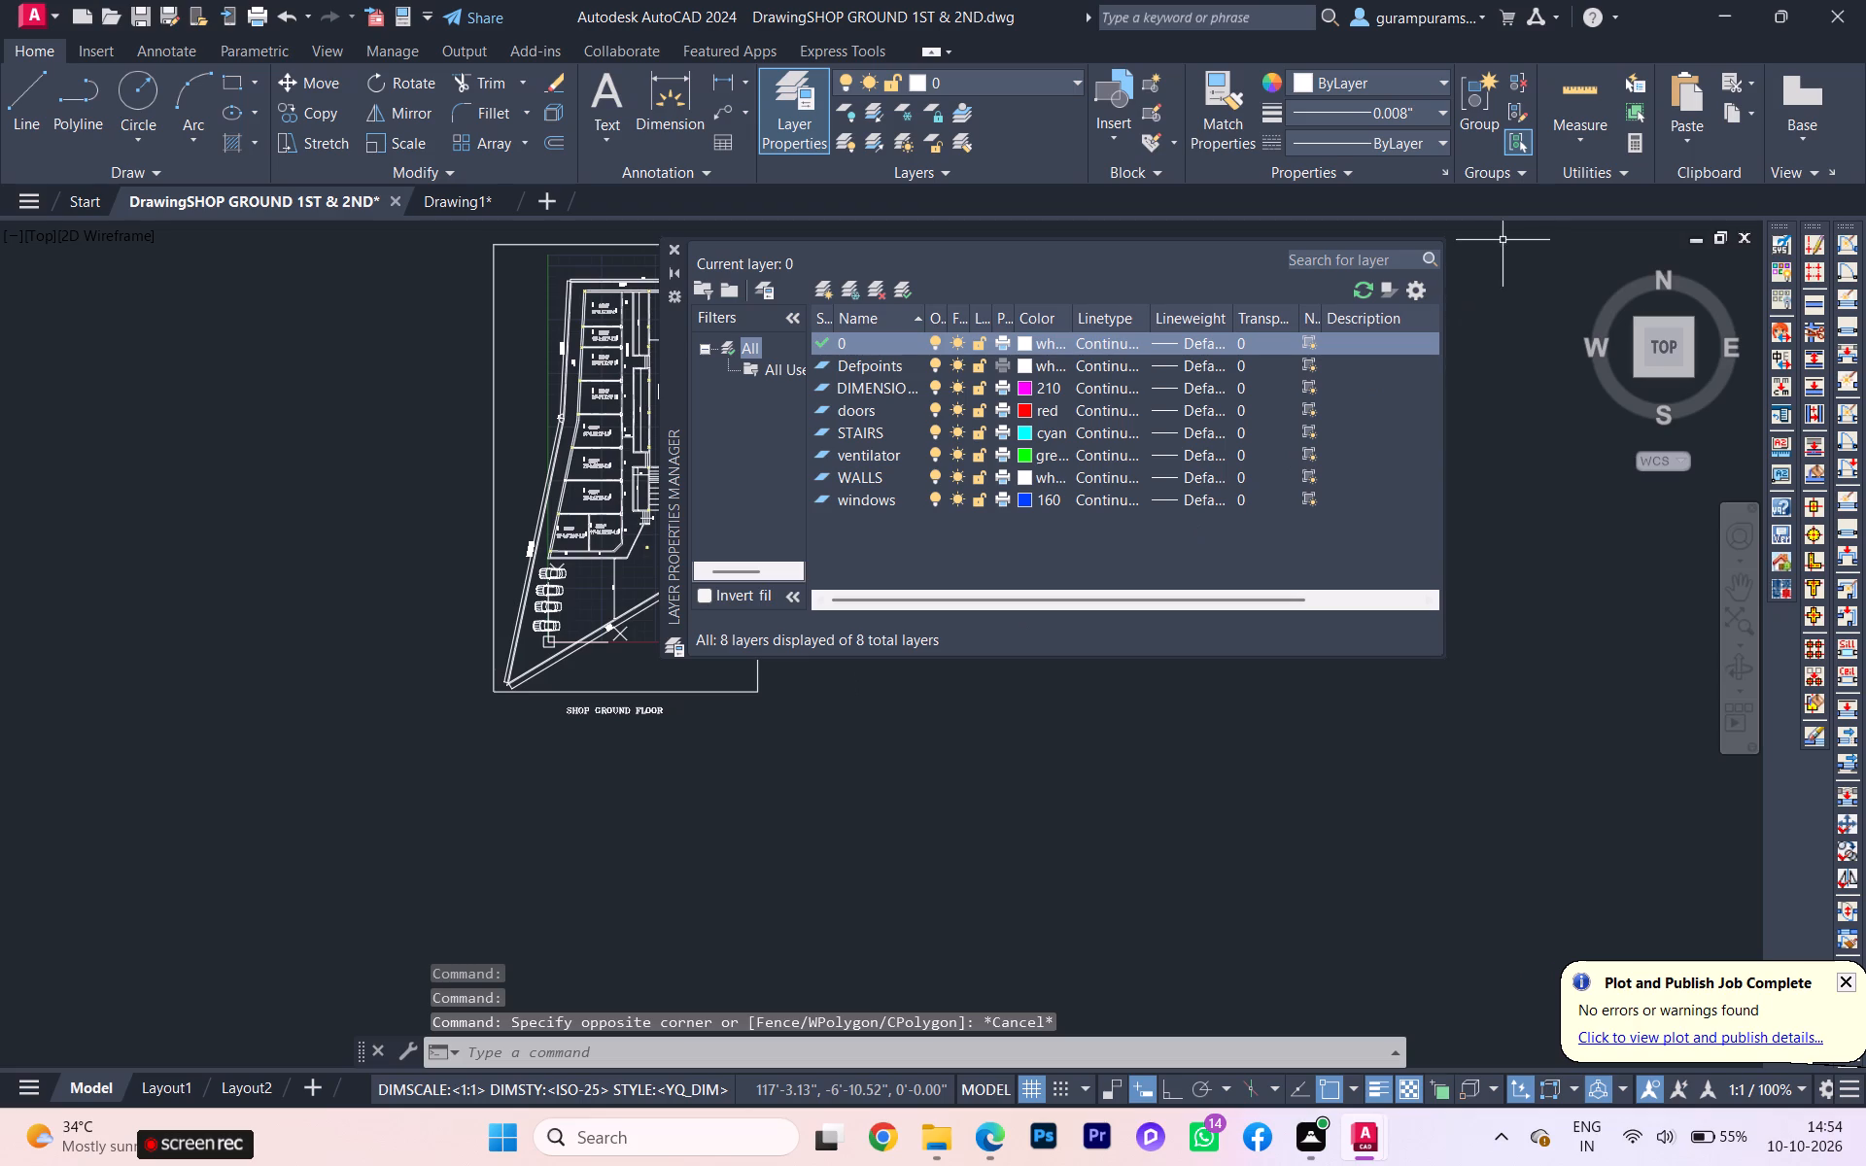
left_click(674, 245)
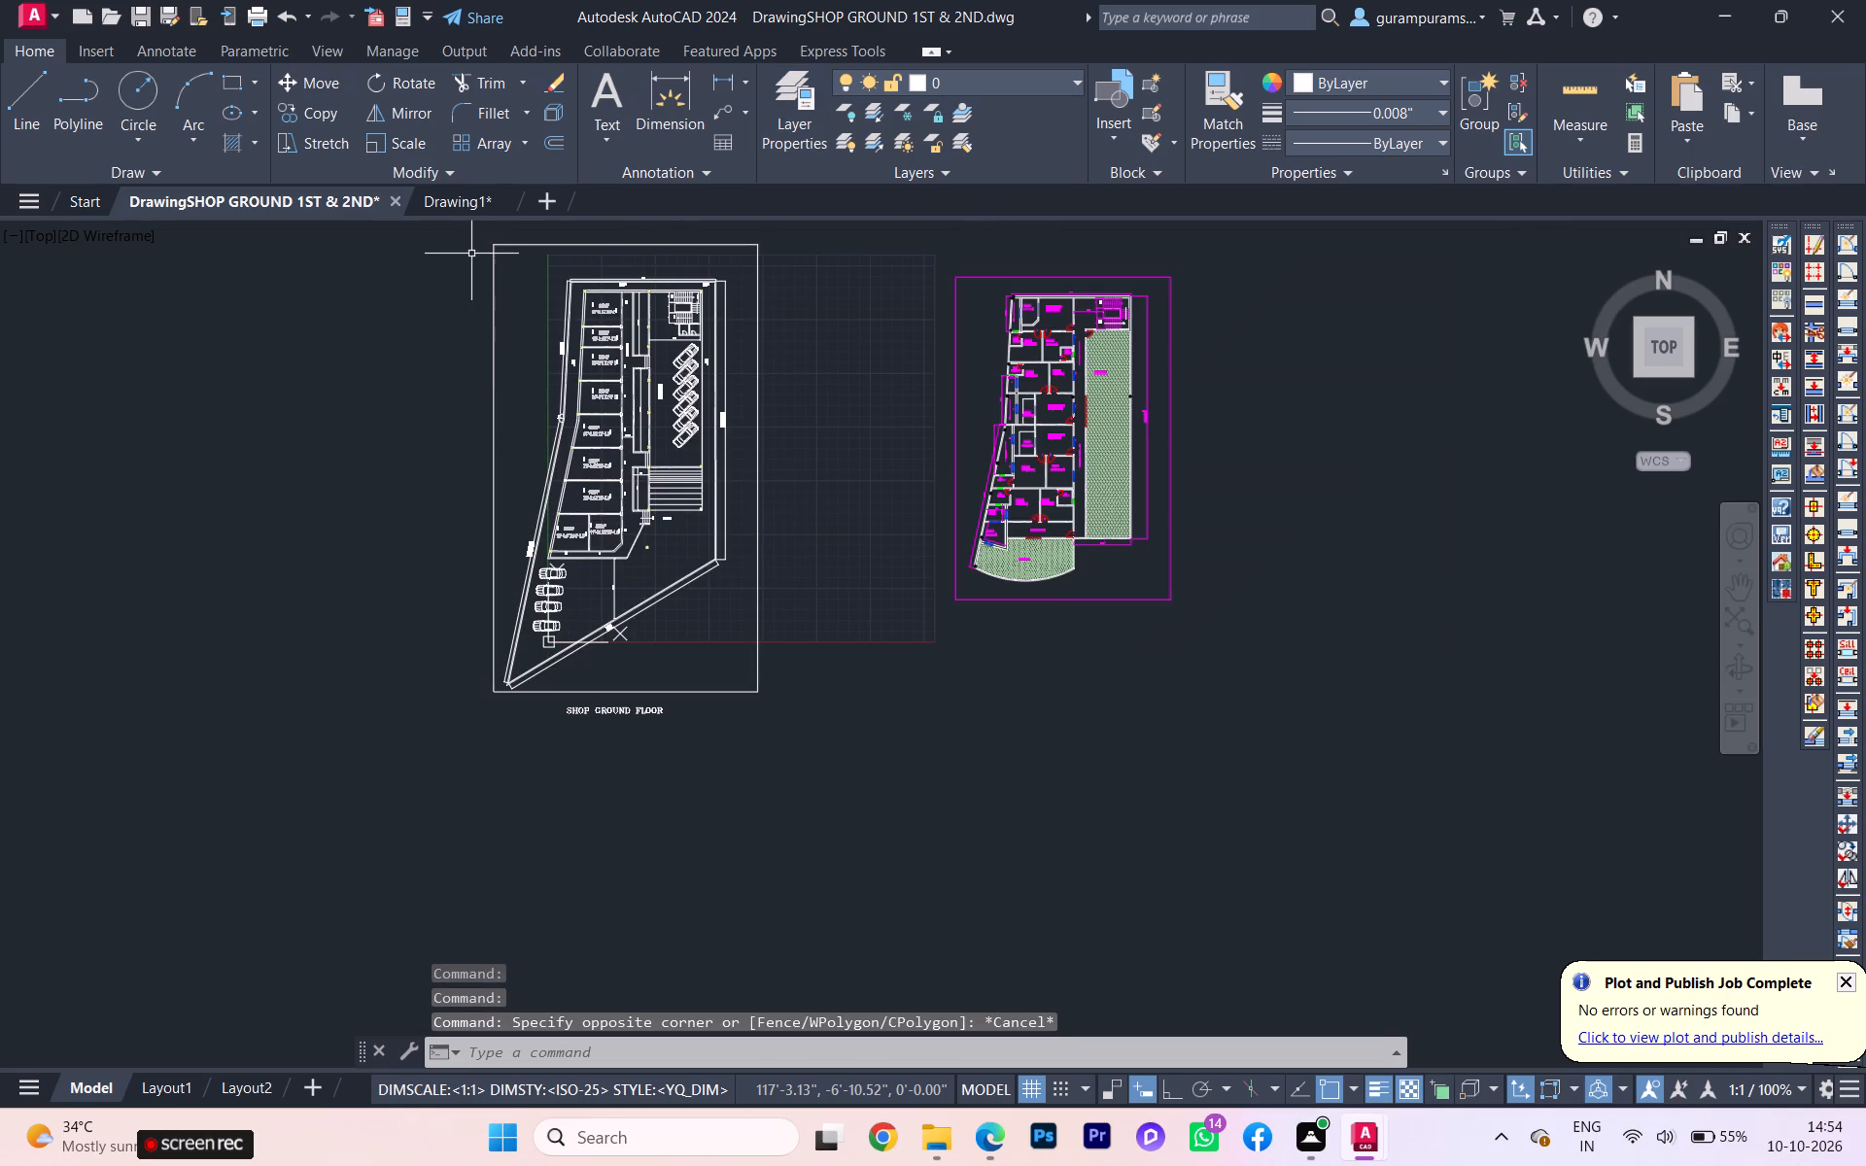
Select the shop ground floor plan with its label and set up a plot on ISO full bleed A3 (297.00 x 420.00 MM) in inches.
left_click(498, 240)
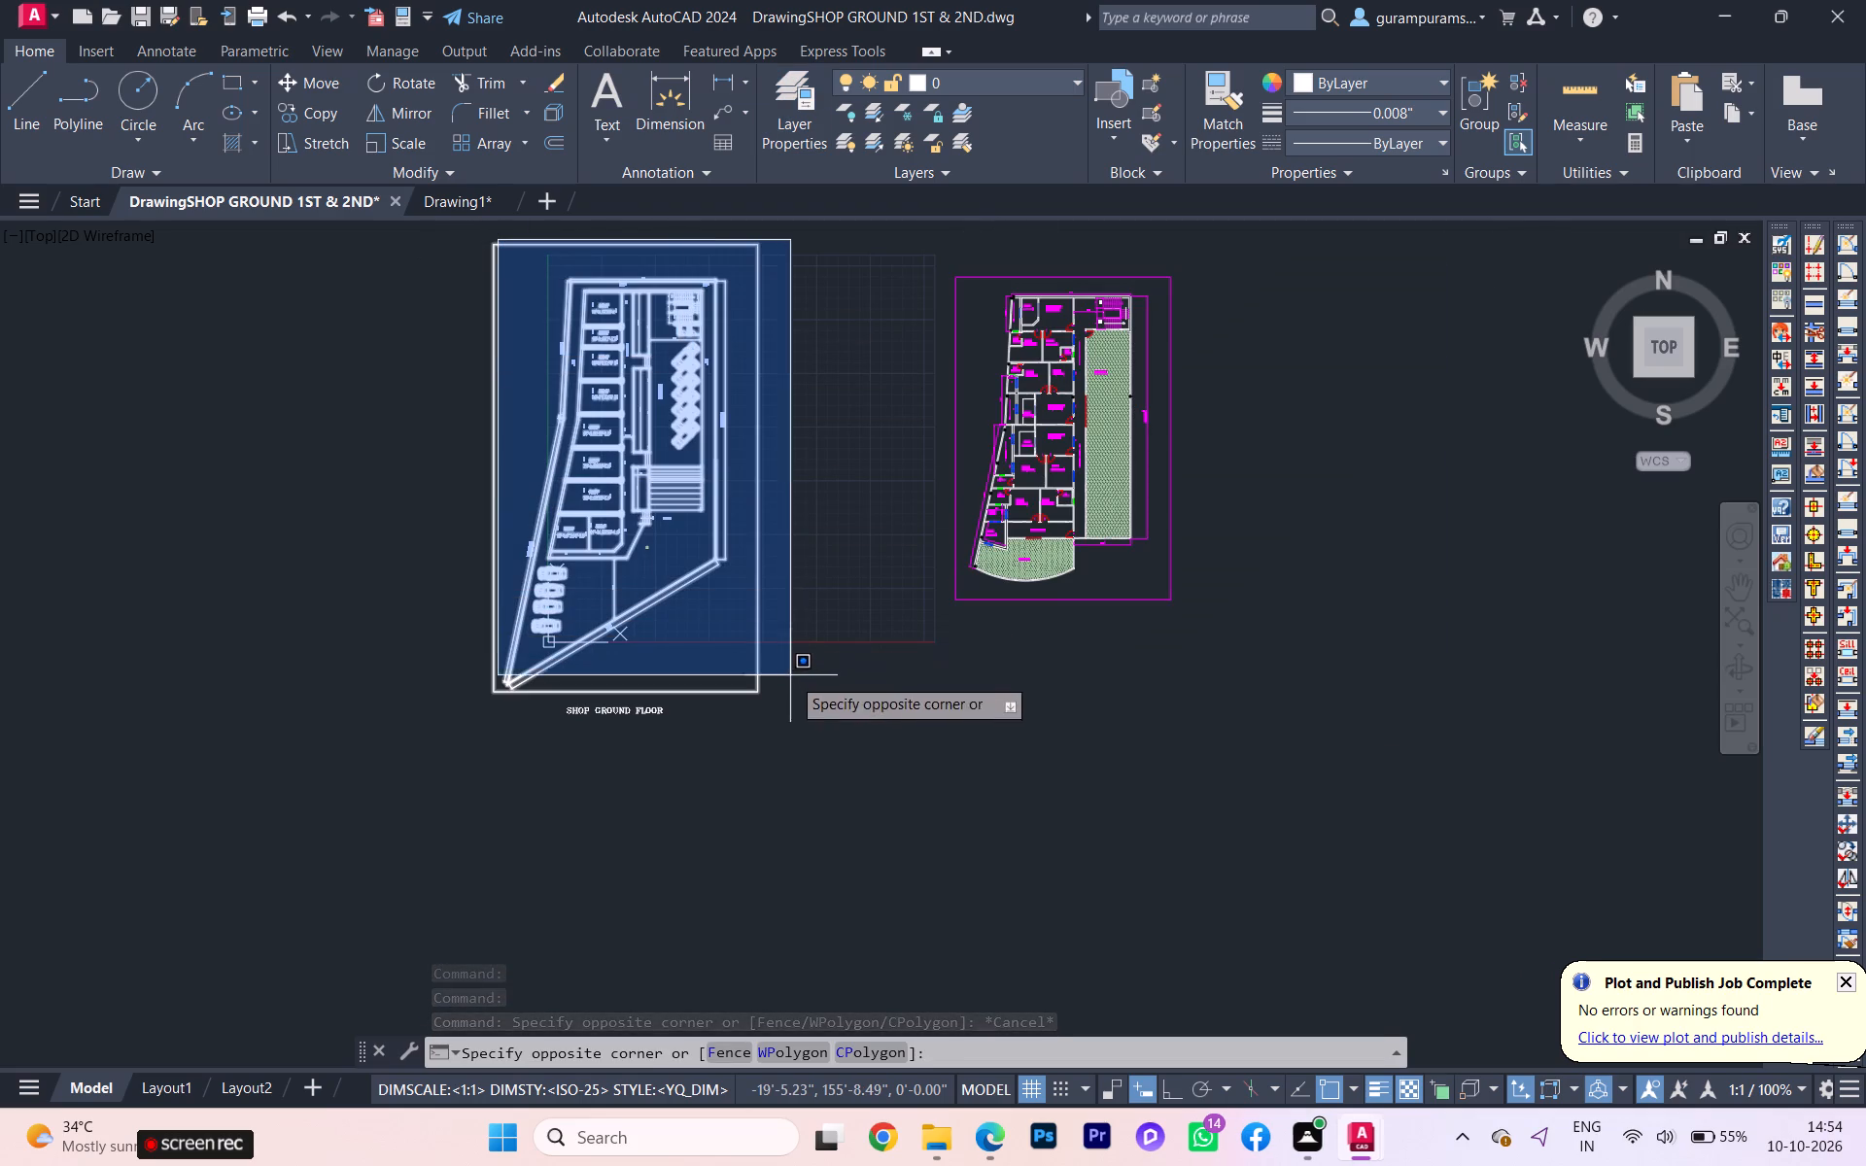
left_click(791, 715)
type("PLOT")
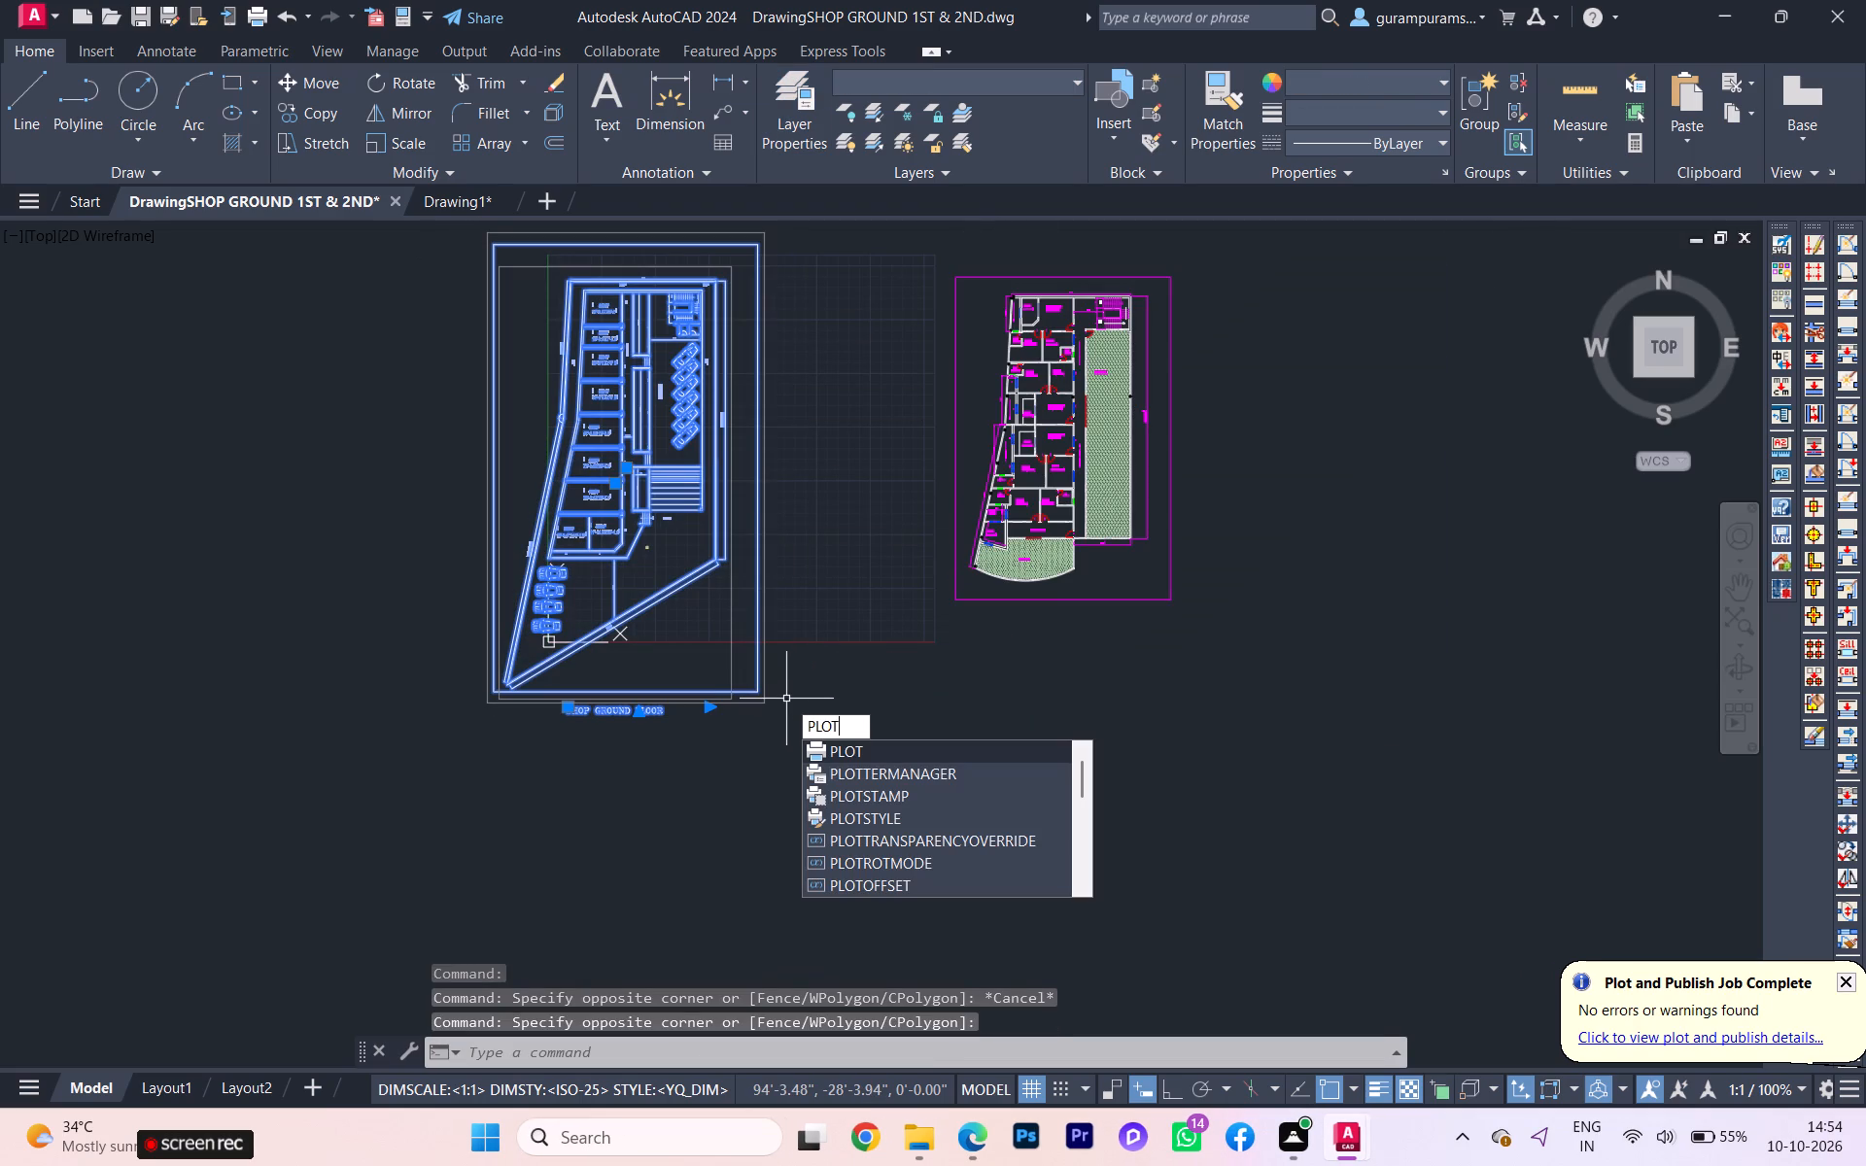
left_click(850, 755)
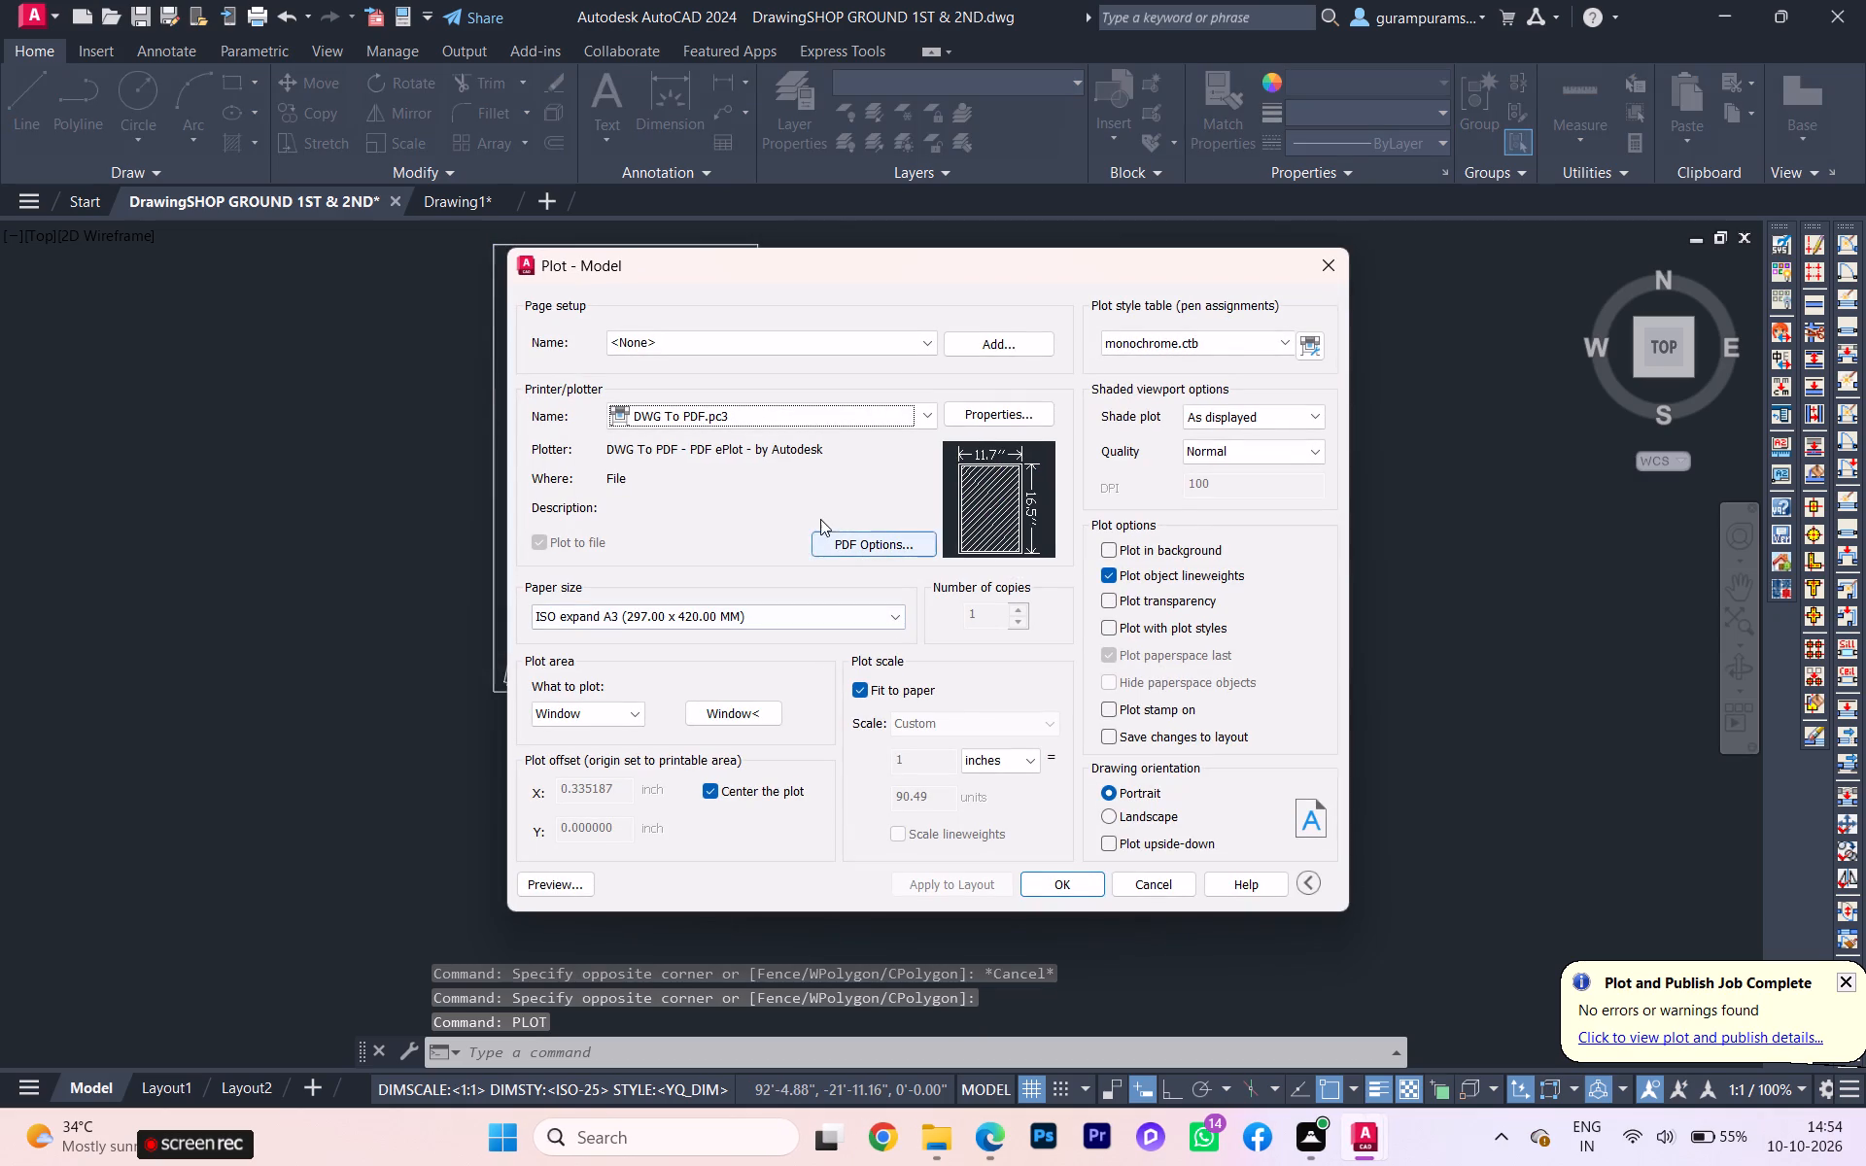
left_click(794, 417)
left_click(791, 416)
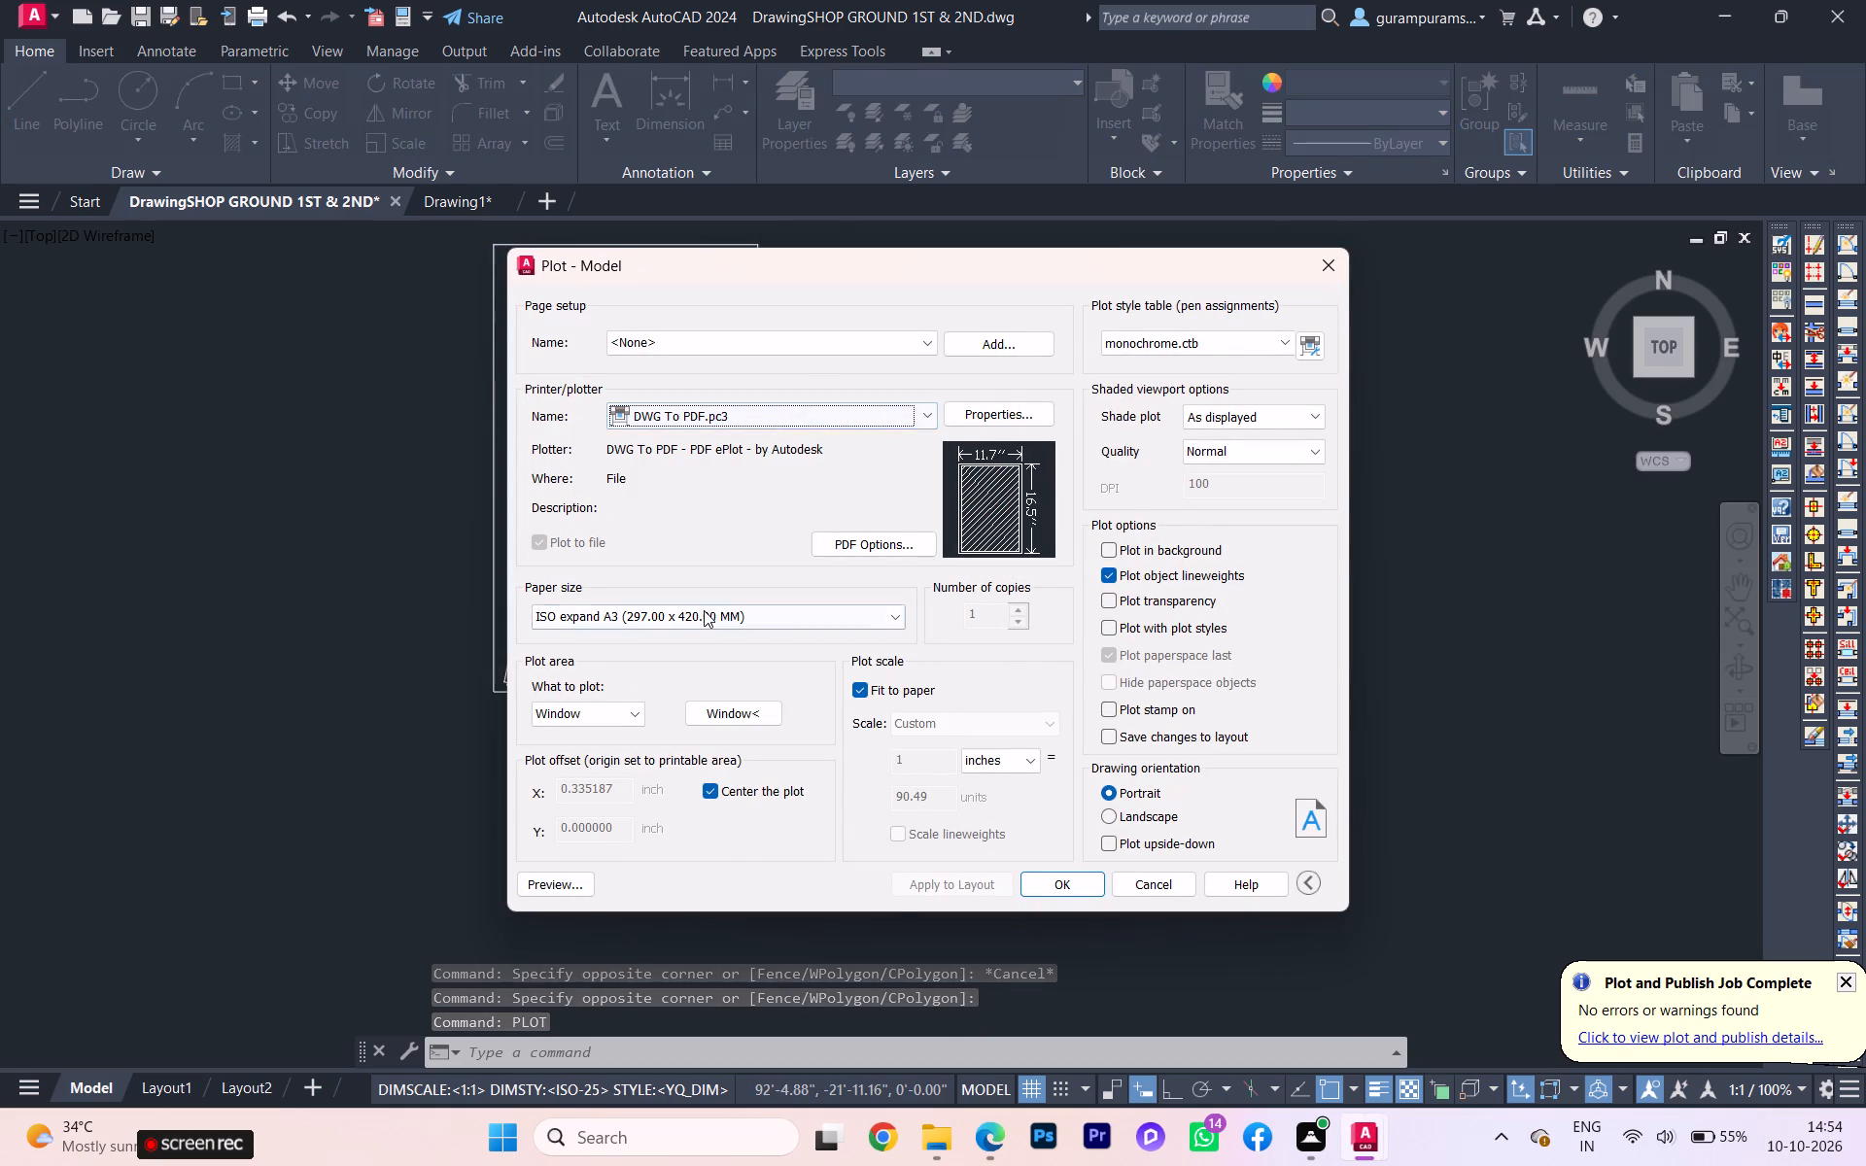
left_click(704, 610)
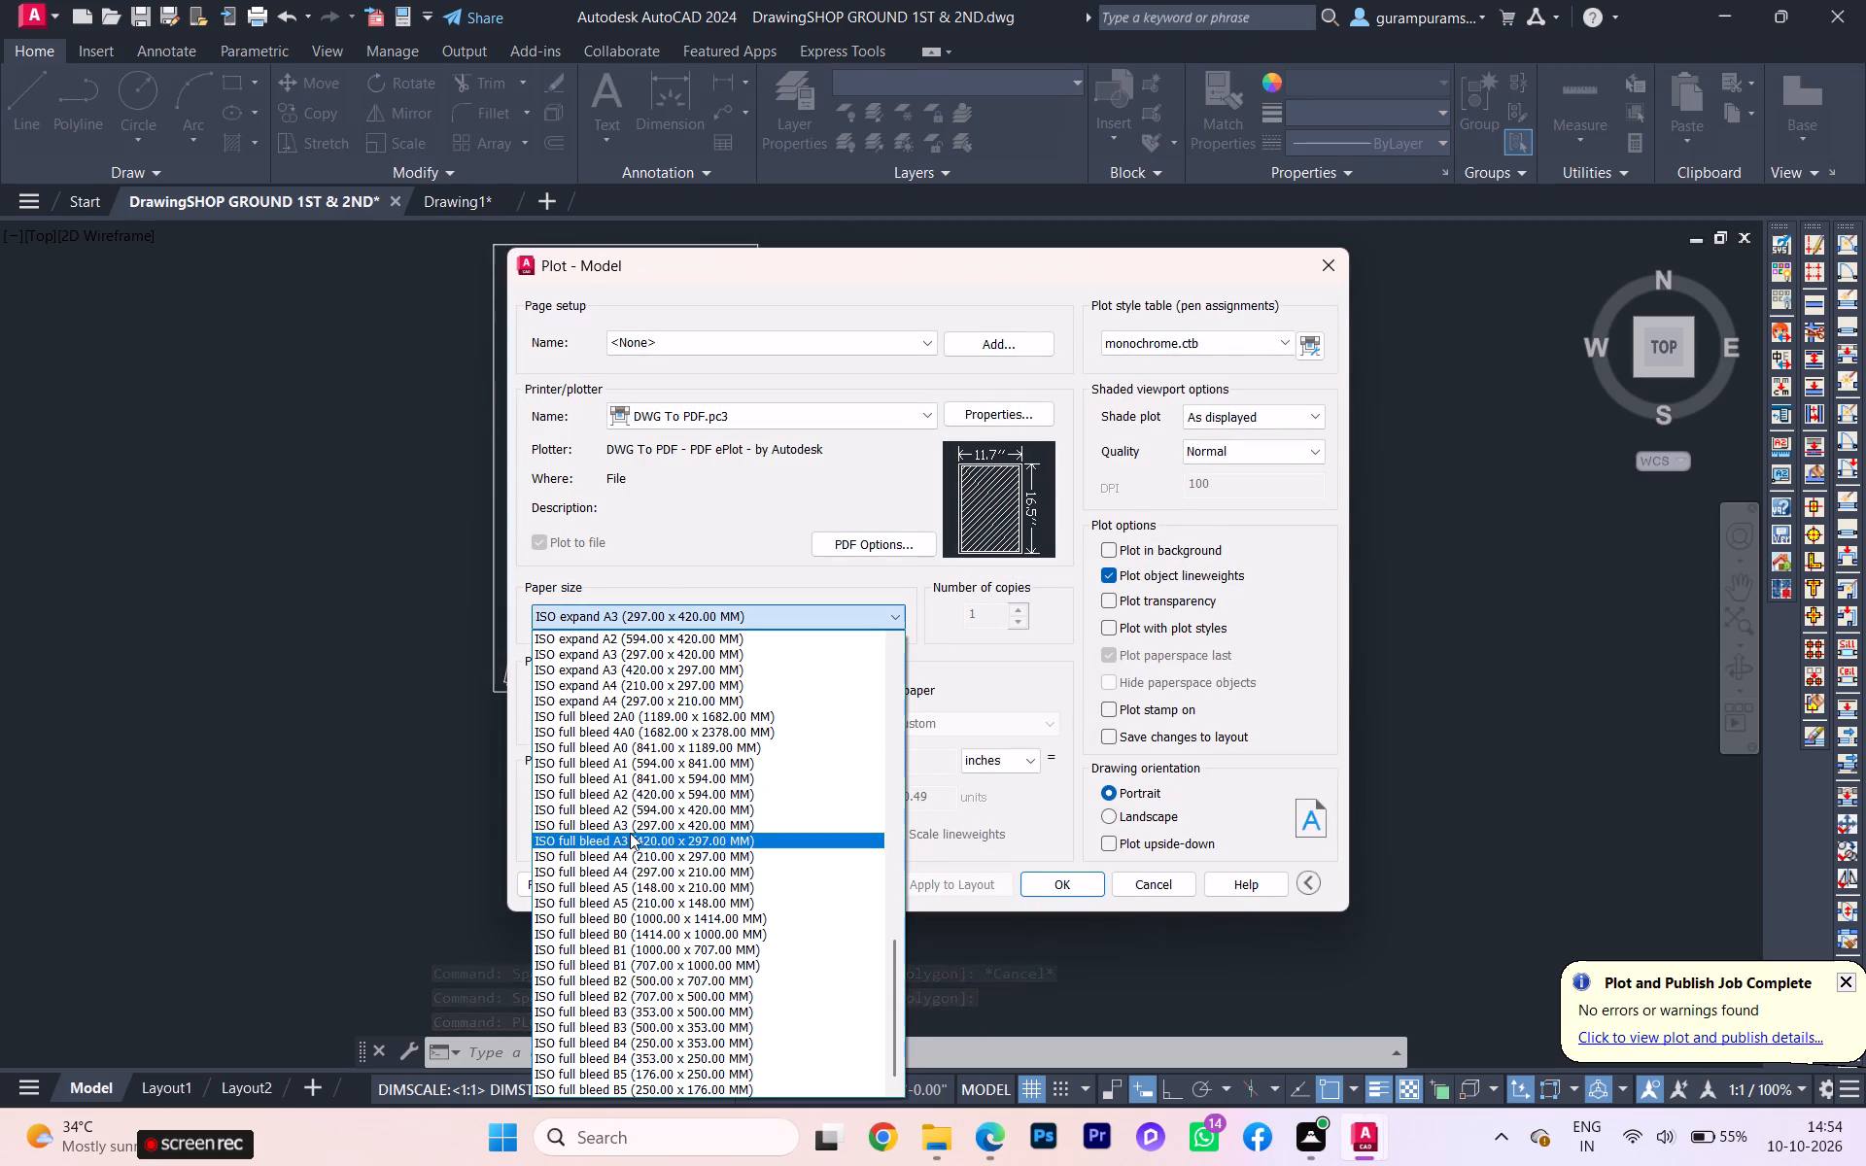
left_click(635, 828)
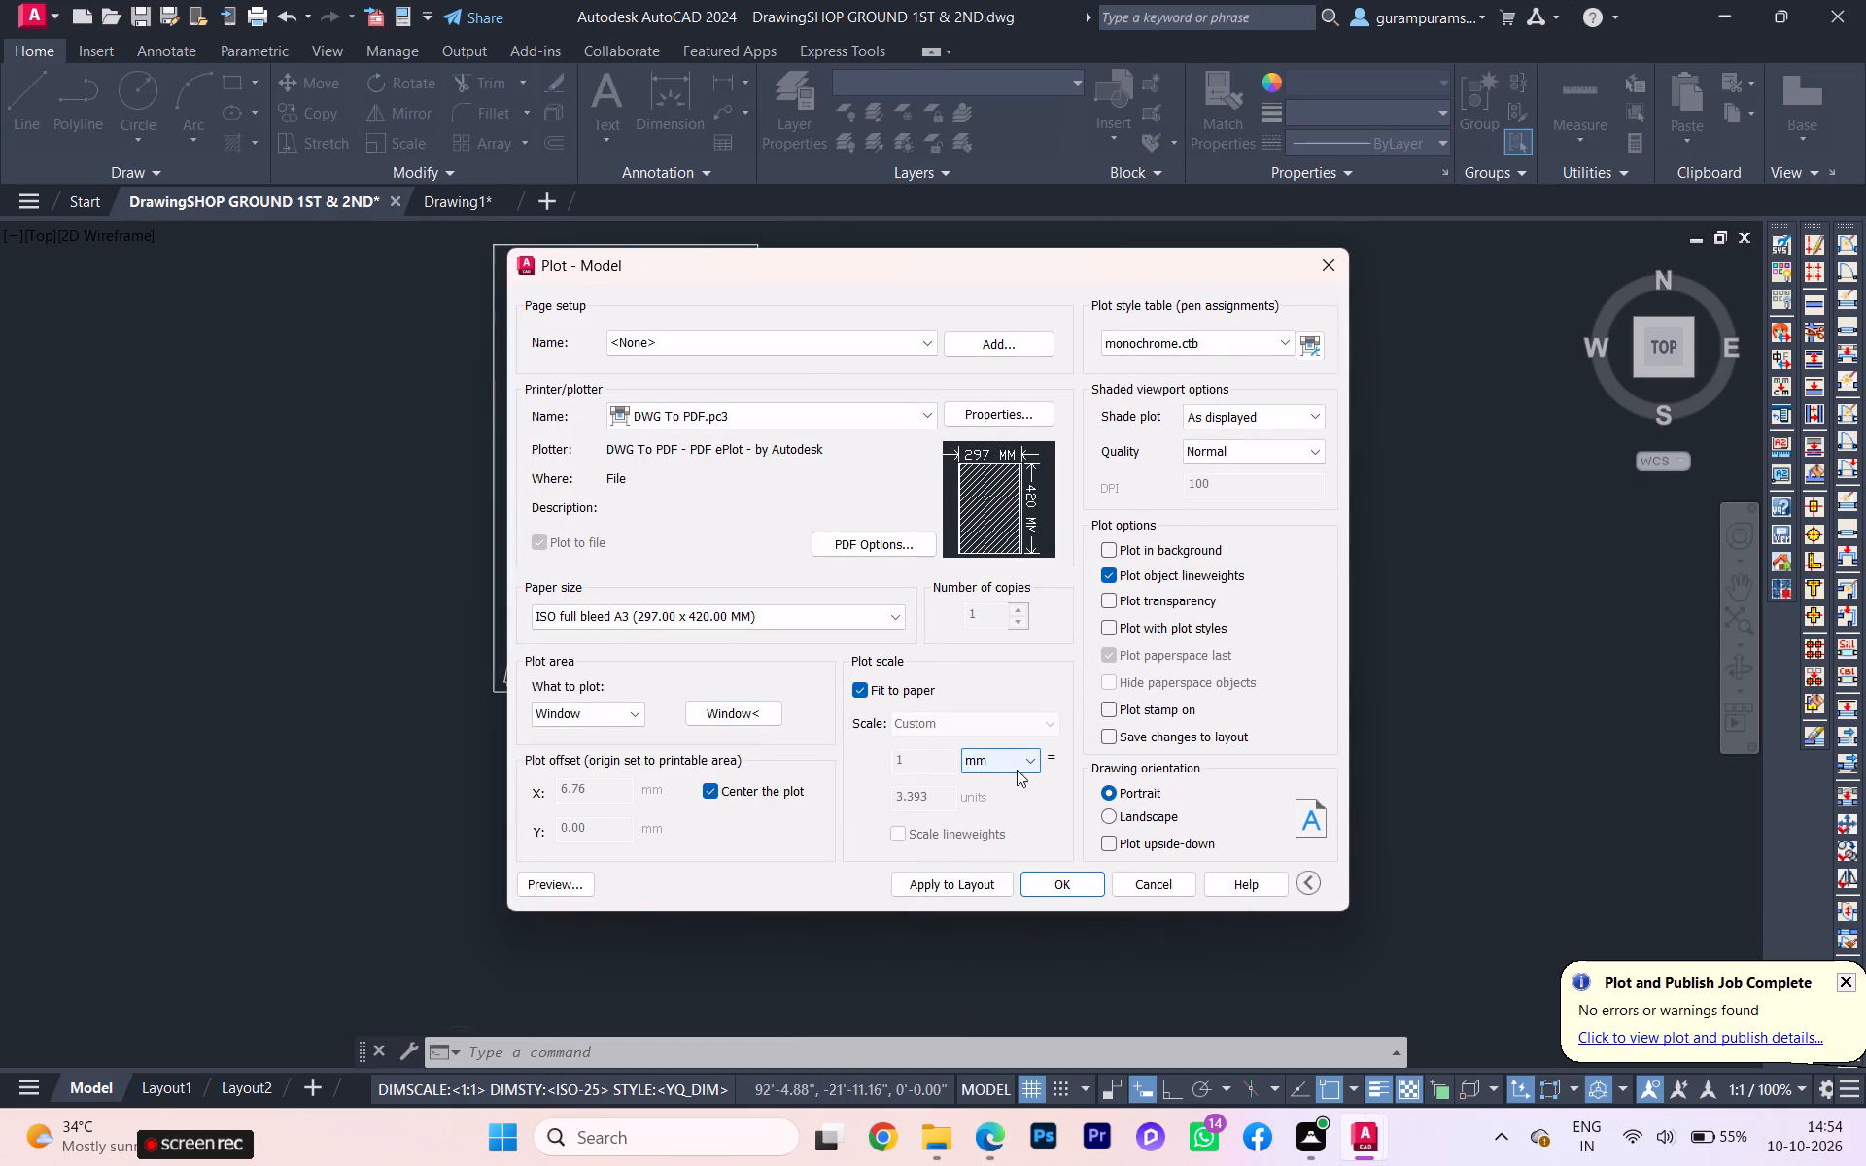
left_click(1017, 770)
left_click(1006, 778)
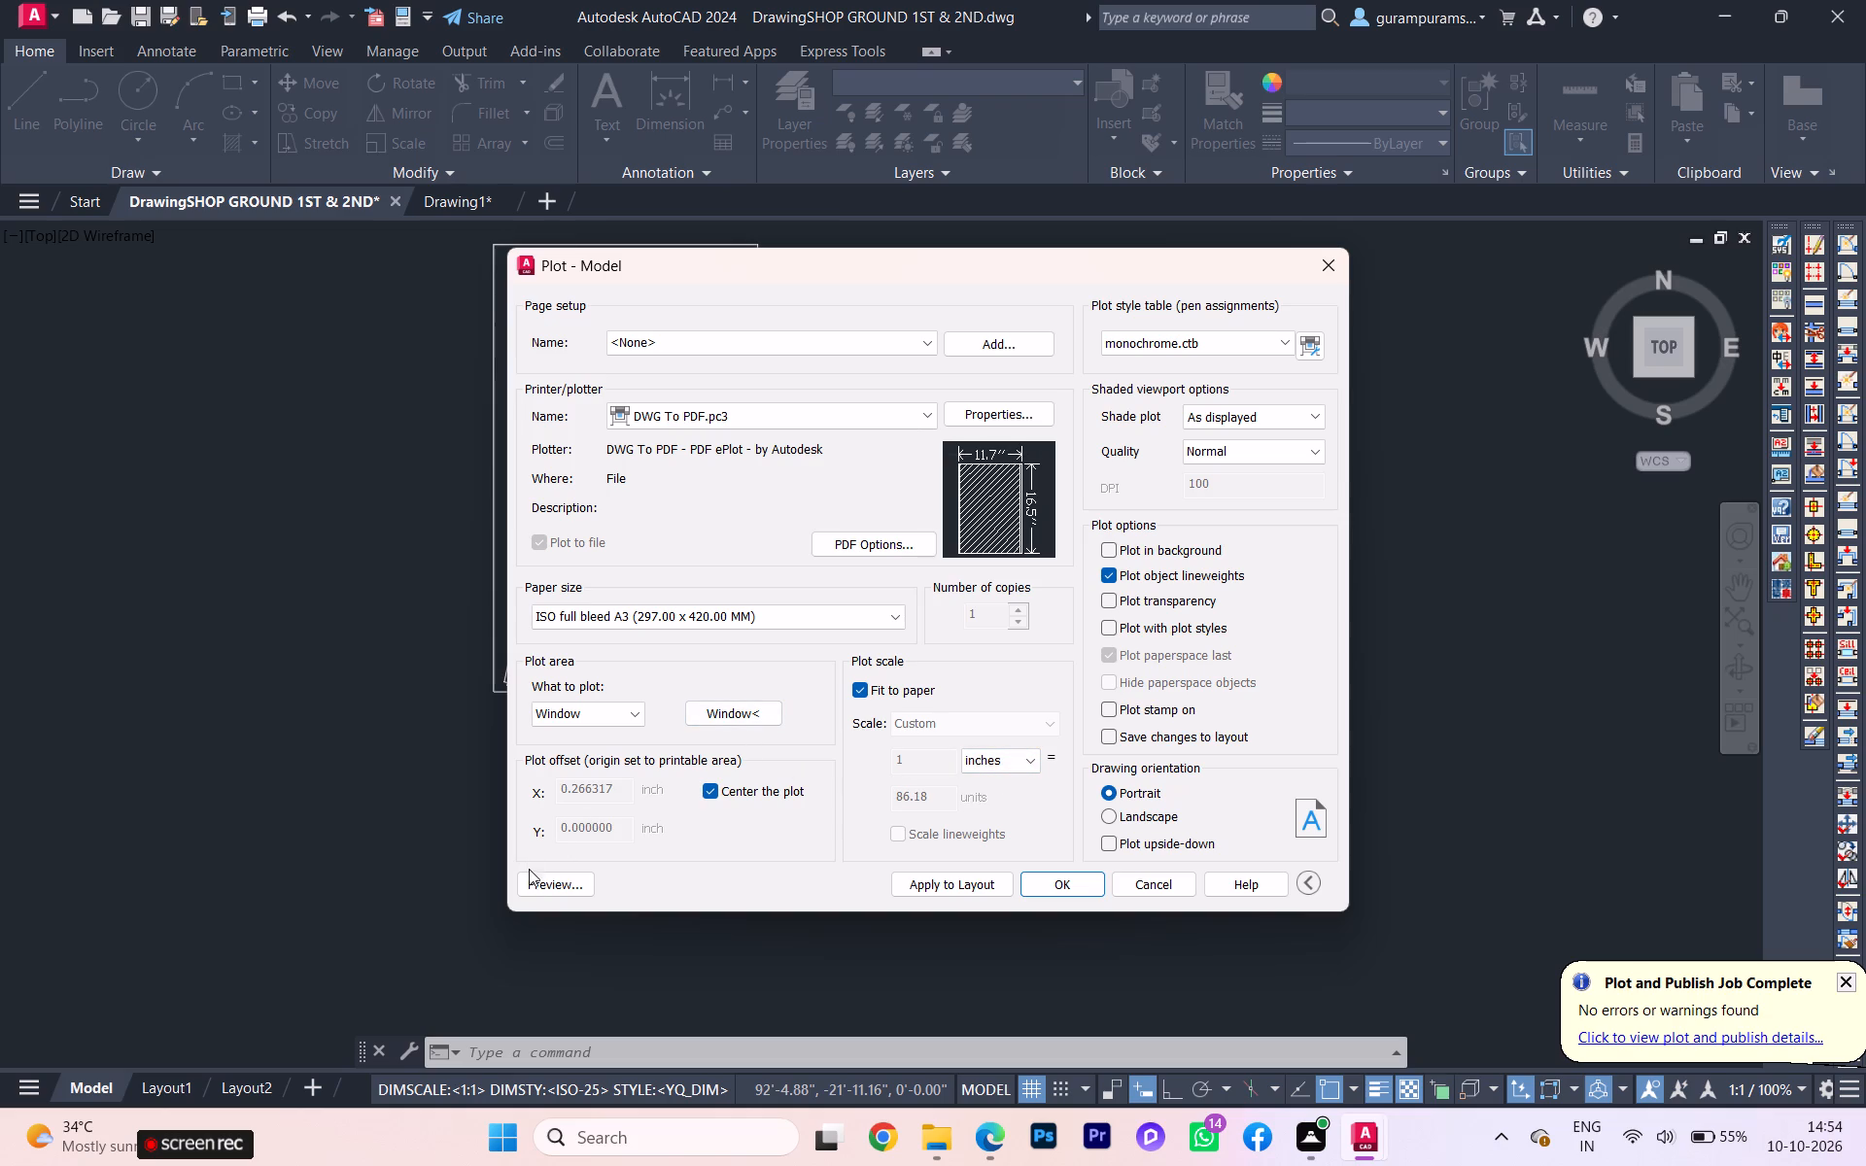
Preview the full bleed A3 plot and examine which plan it covers and how its lines and colours print.
left_click(532, 883)
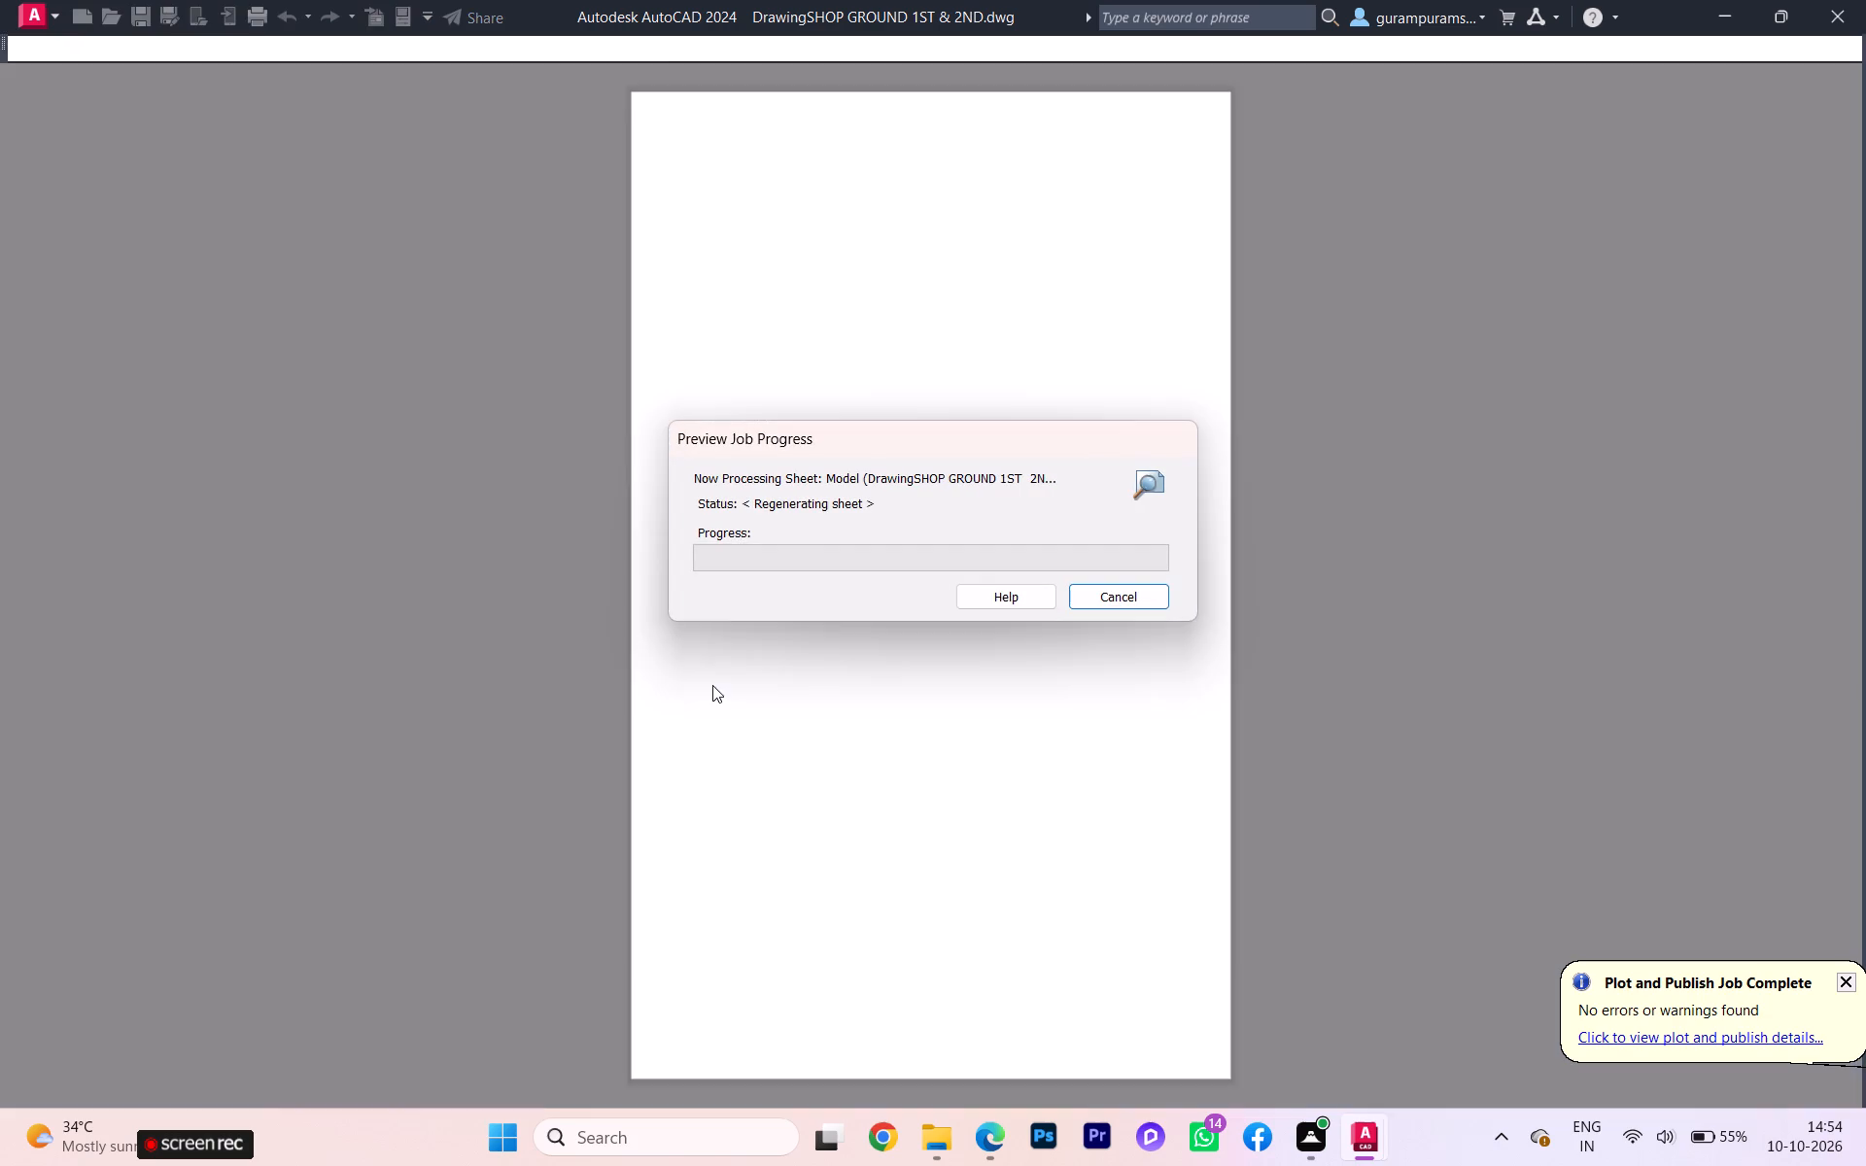
scroll(867, 622, "up", 2)
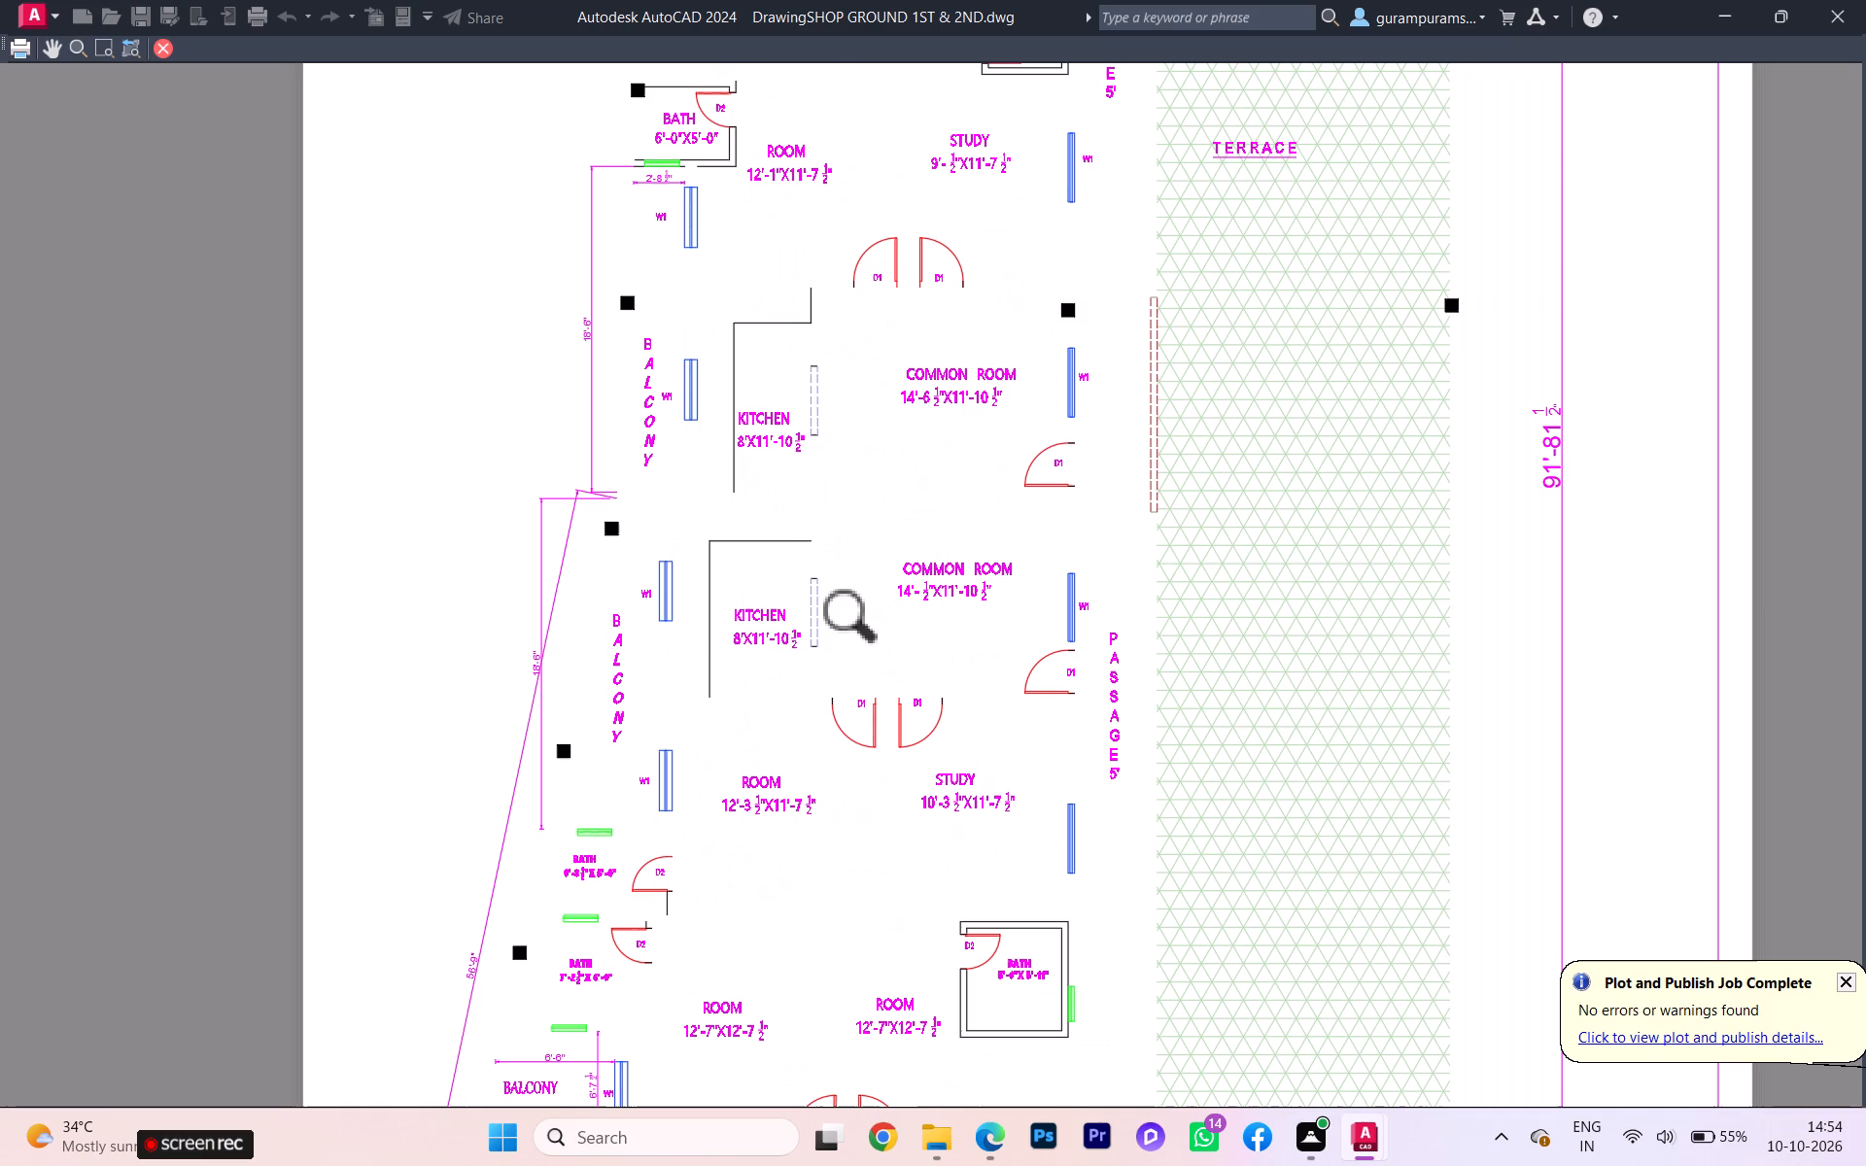
scroll(866, 626, "down", 2)
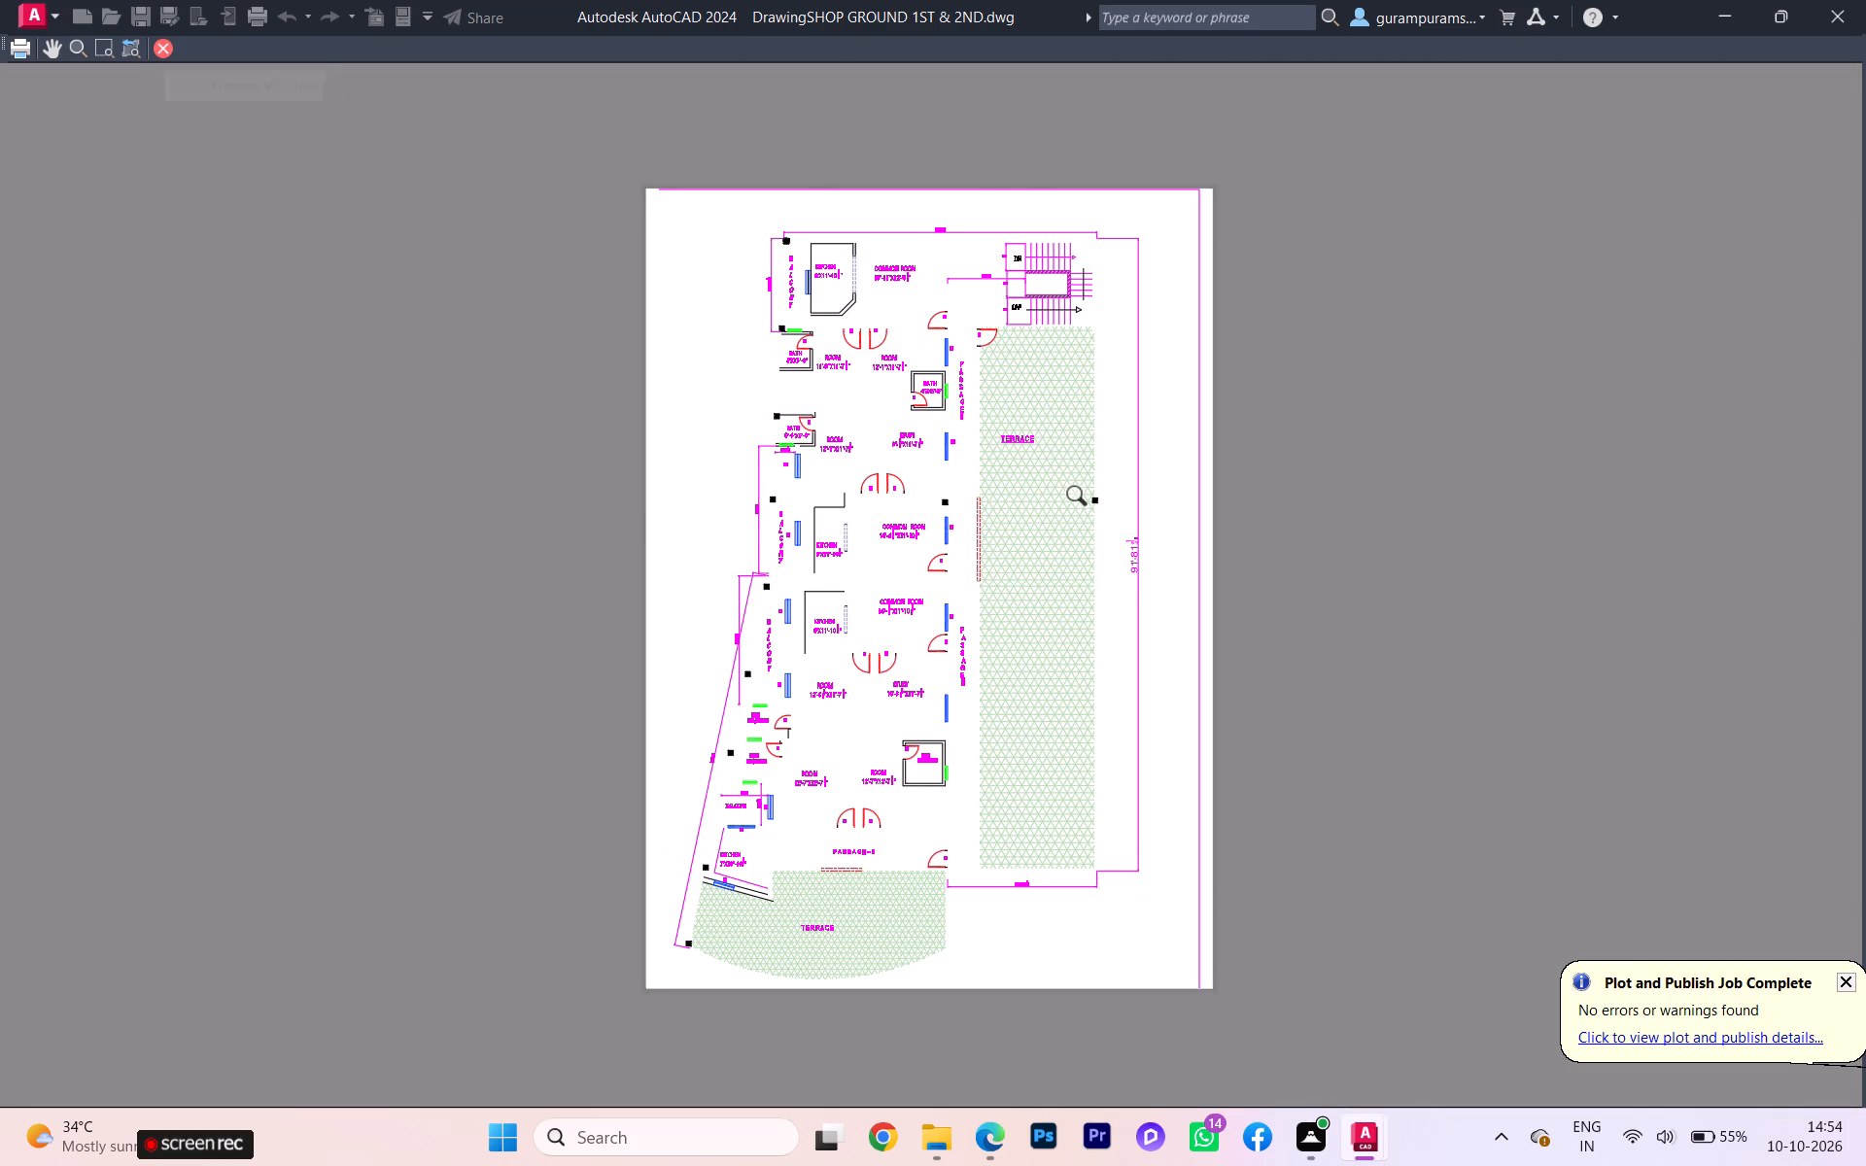
scroll(1083, 497, "up", 2)
scroll(1075, 506, "down", 2)
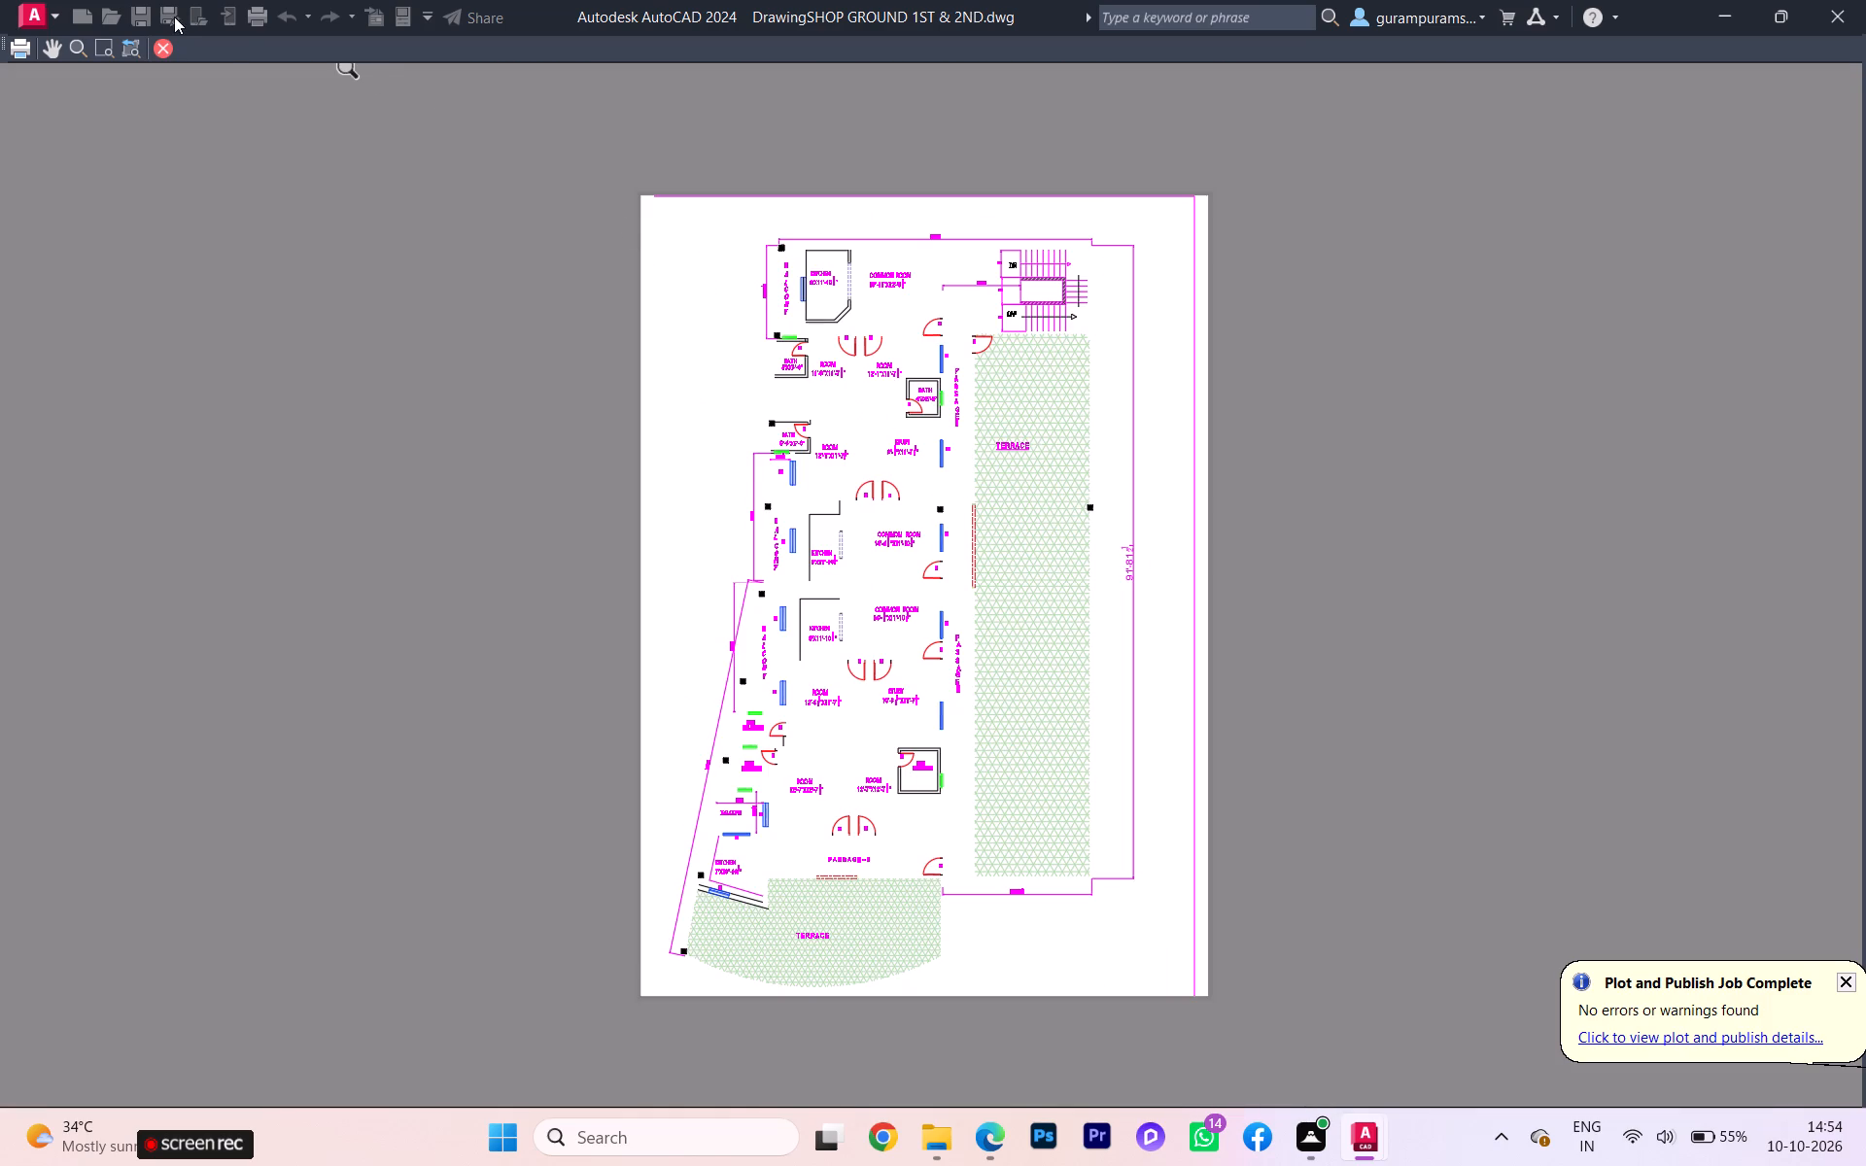
Close the ground floor plot preview and setup without plotting, and switch to the Drawing1 drawing.
left_click(164, 49)
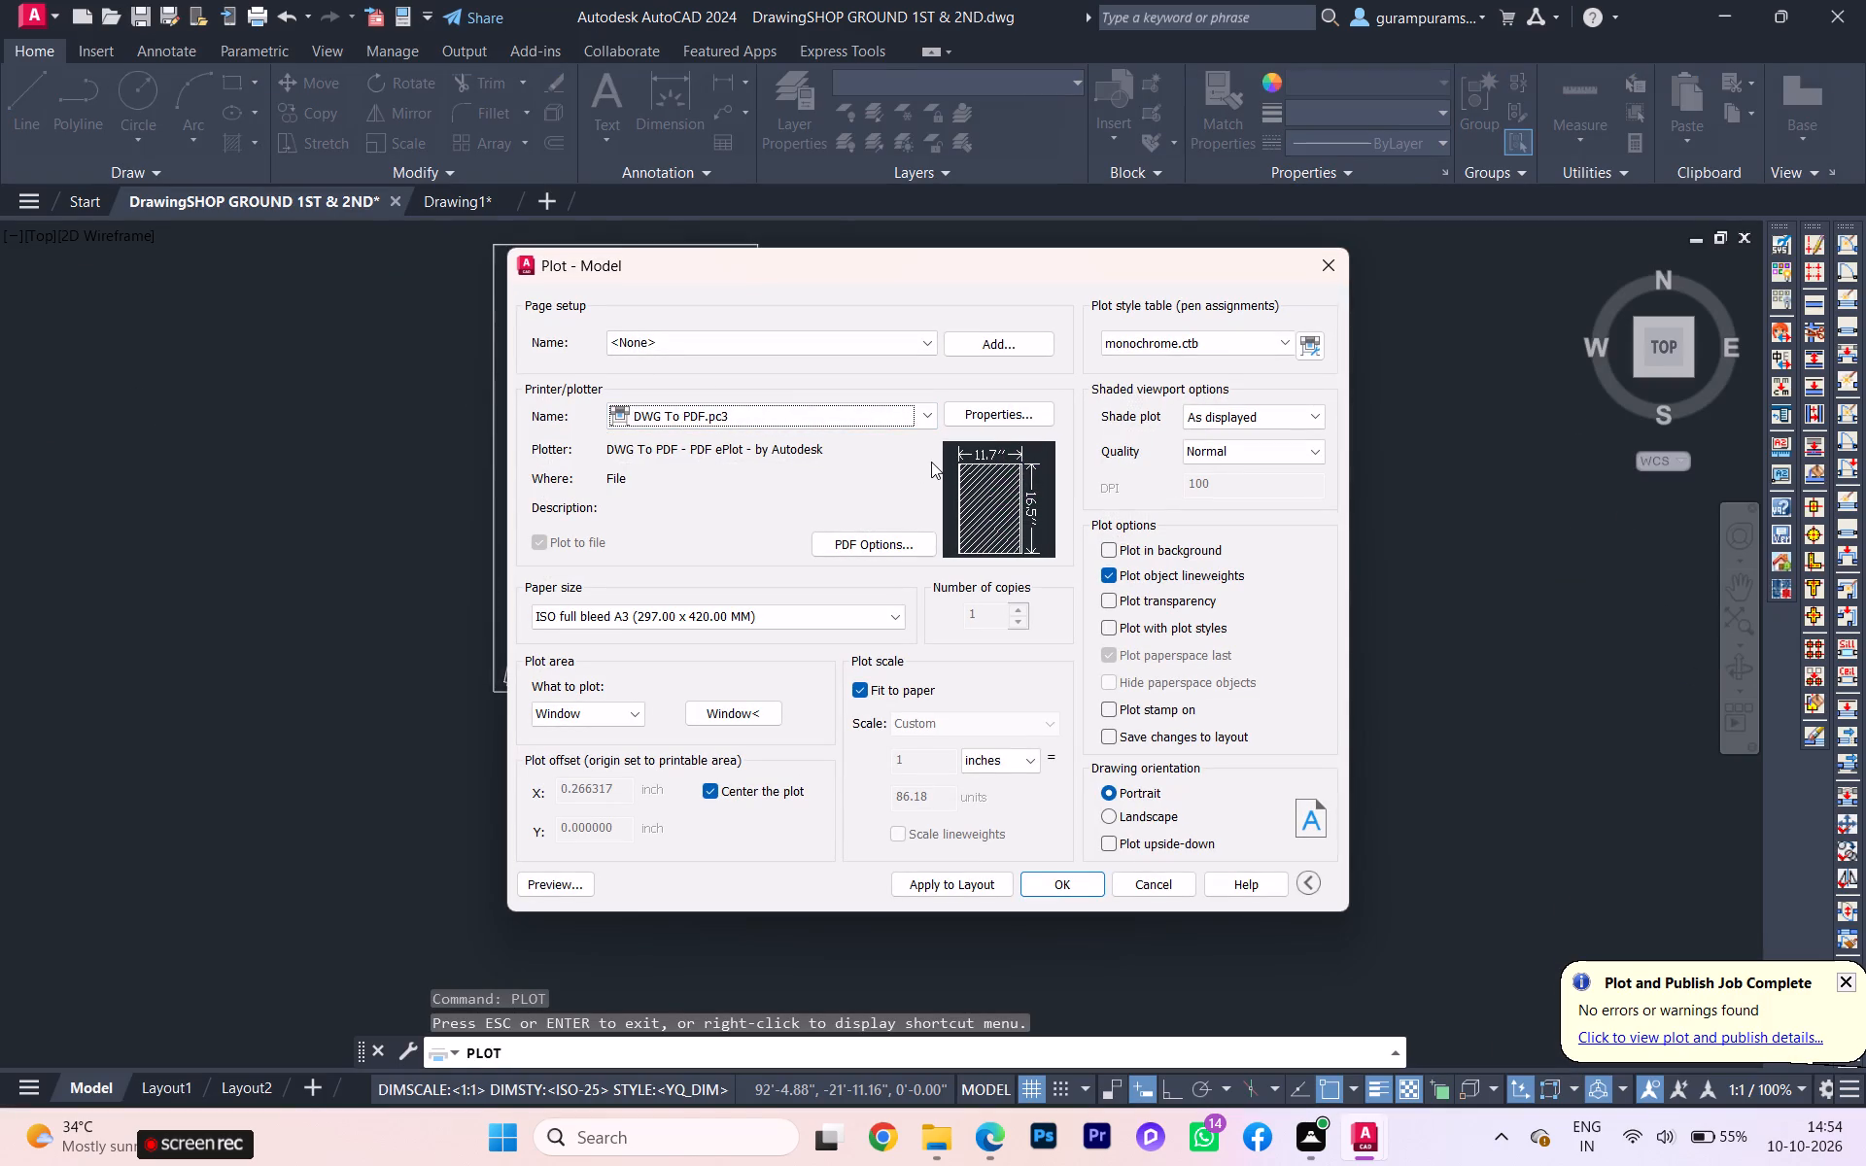
left_click(448, 201)
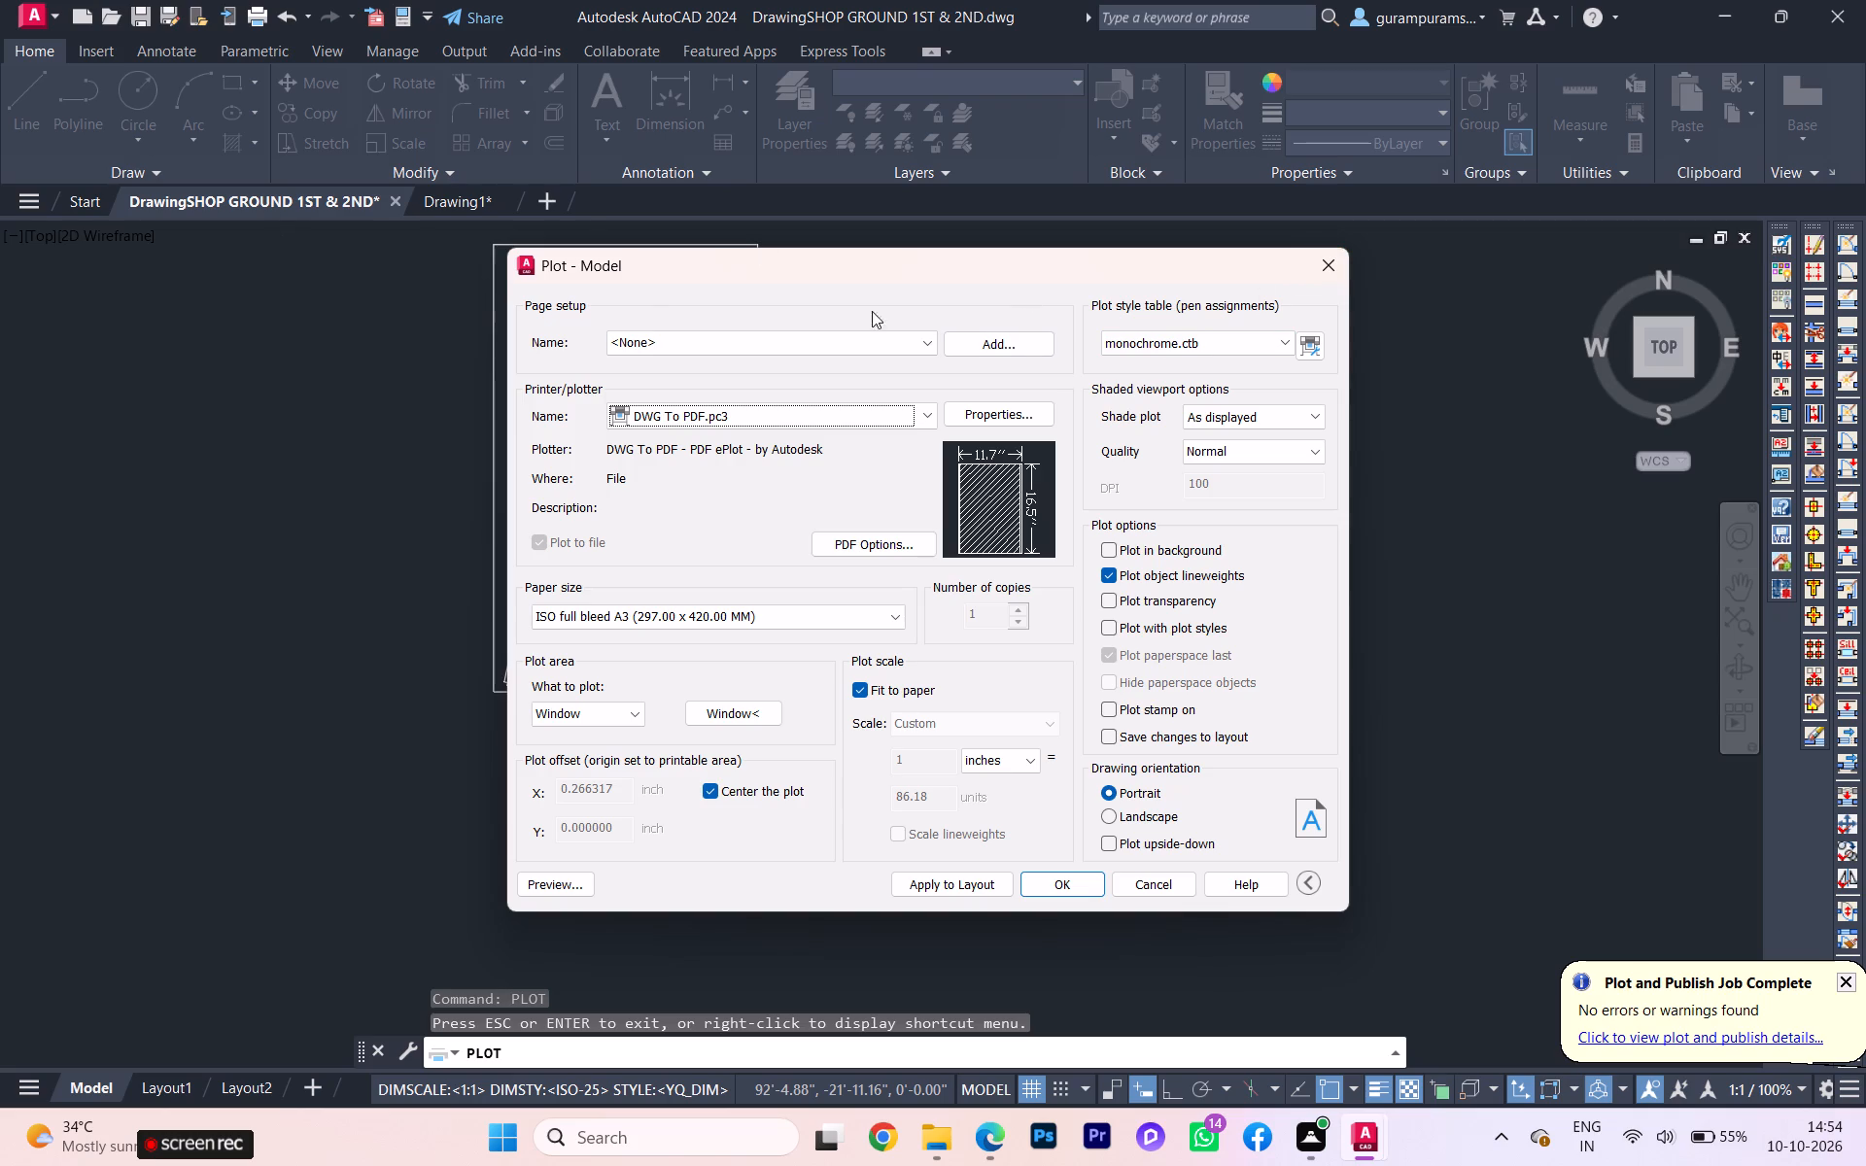
left_click(1341, 255)
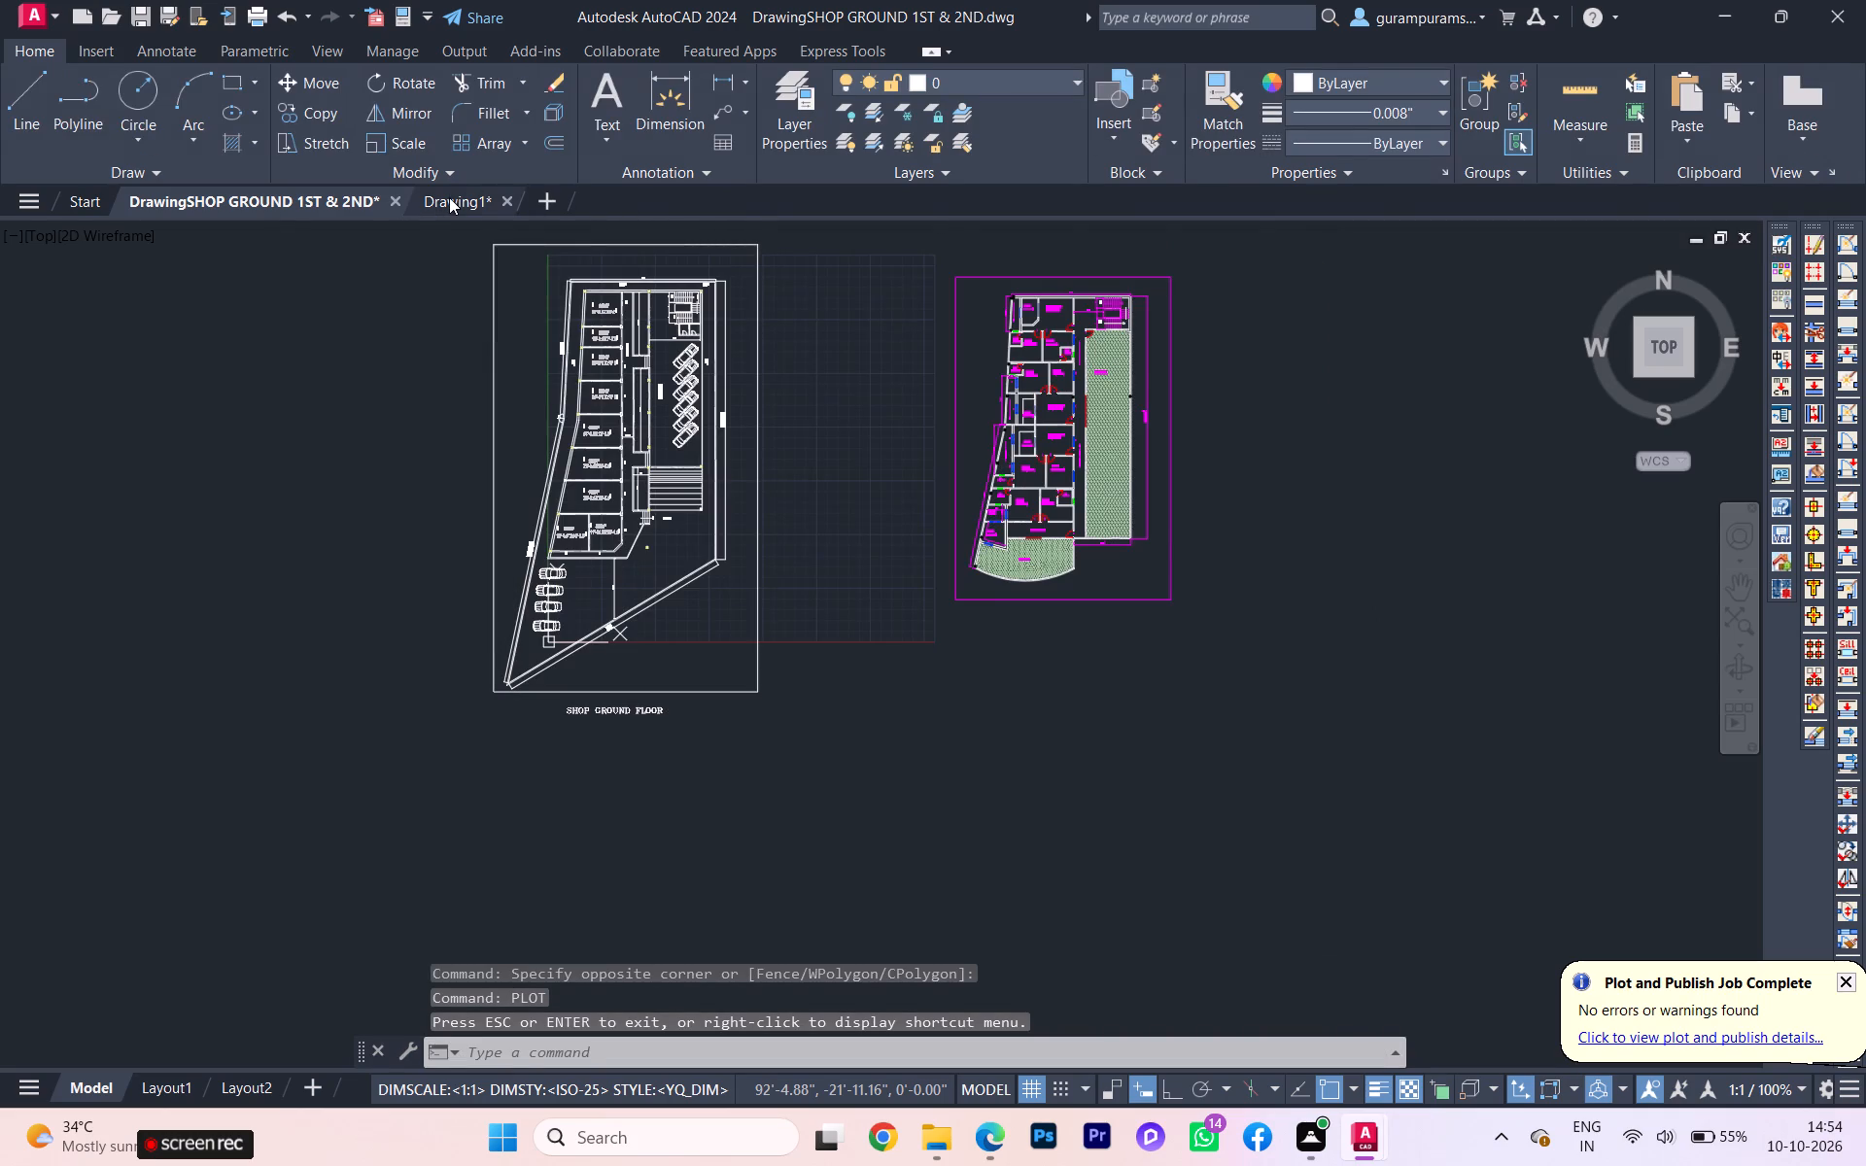
left_click(449, 197)
Group the framed plan together with its SHOP 1ST AND 2ND FLOOR label.
scroll(623, 478, "down", 2)
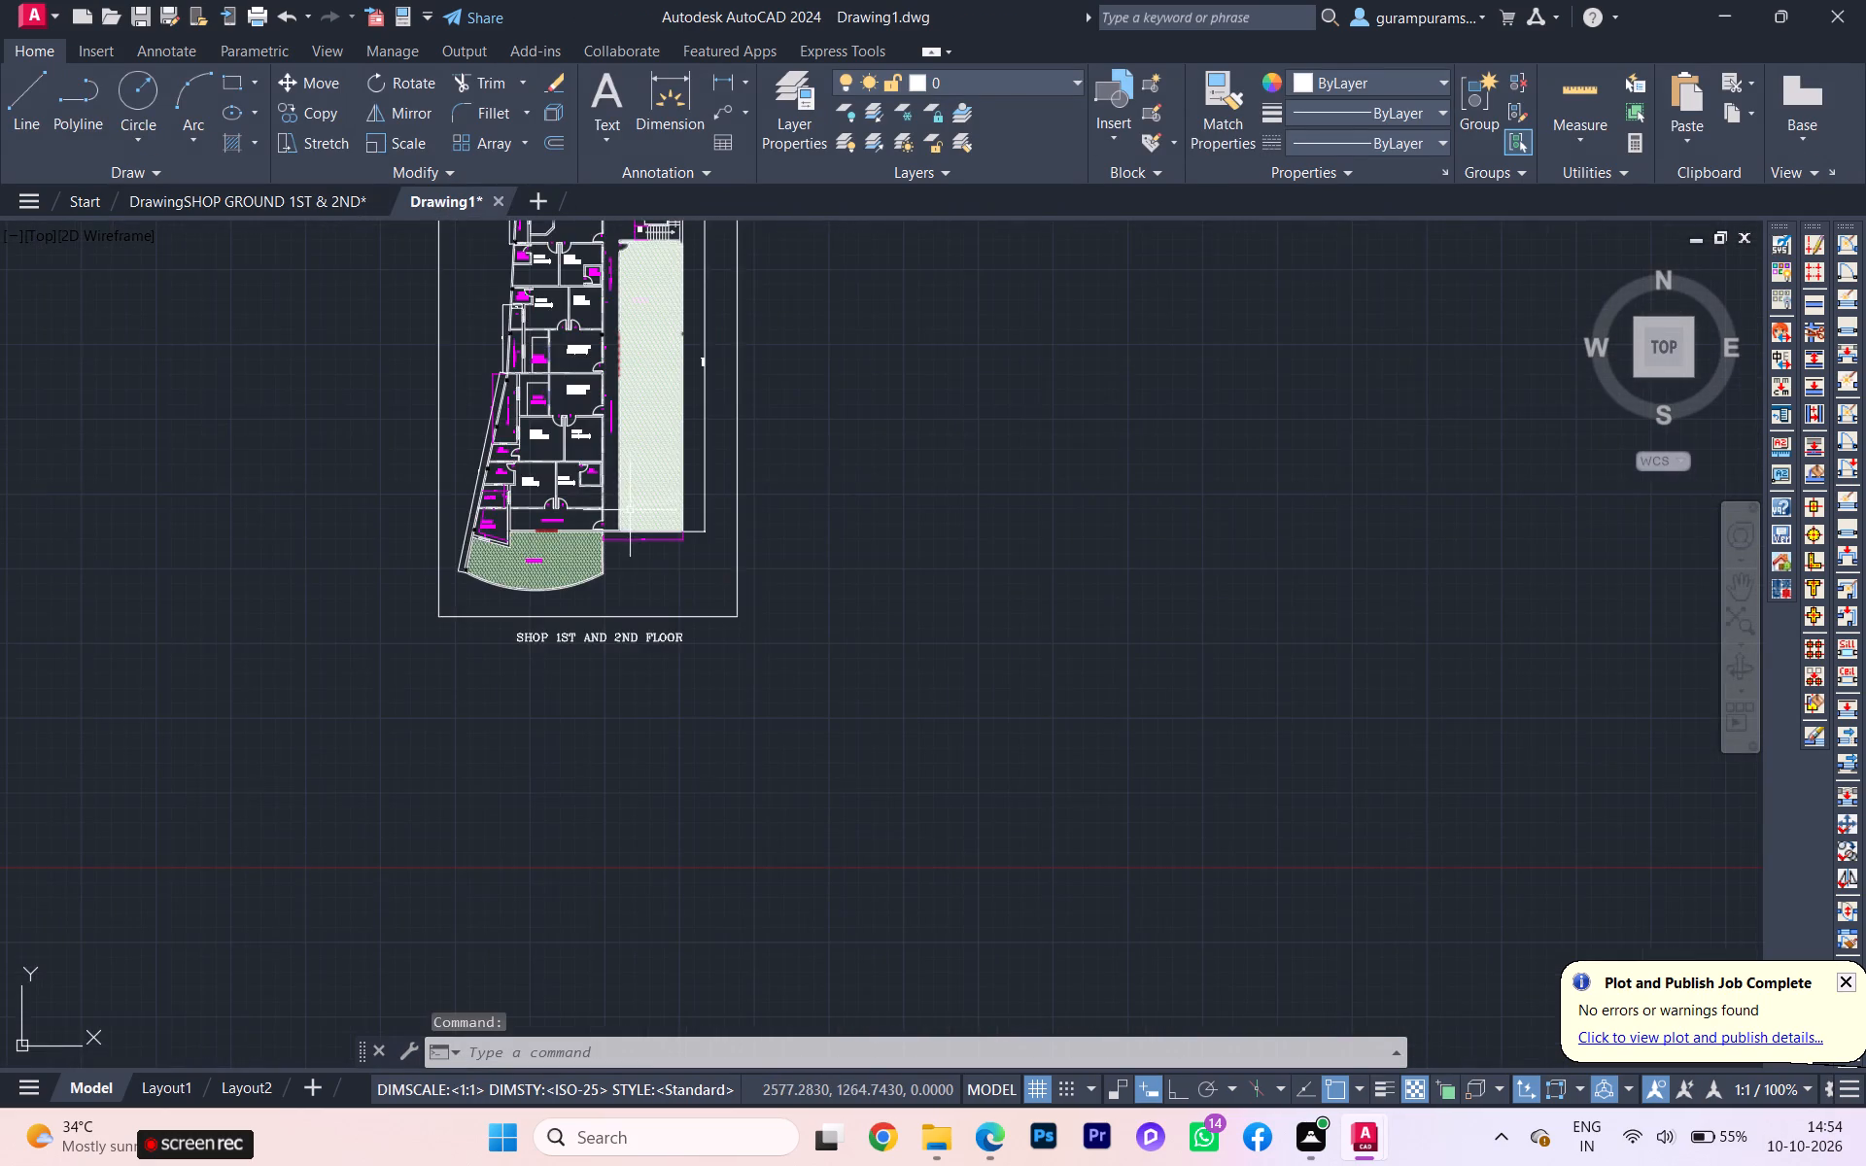
scroll(635, 520, "down", 1)
middle_click_drag(637, 533, 650, 564)
scroll(579, 415, "up", 1)
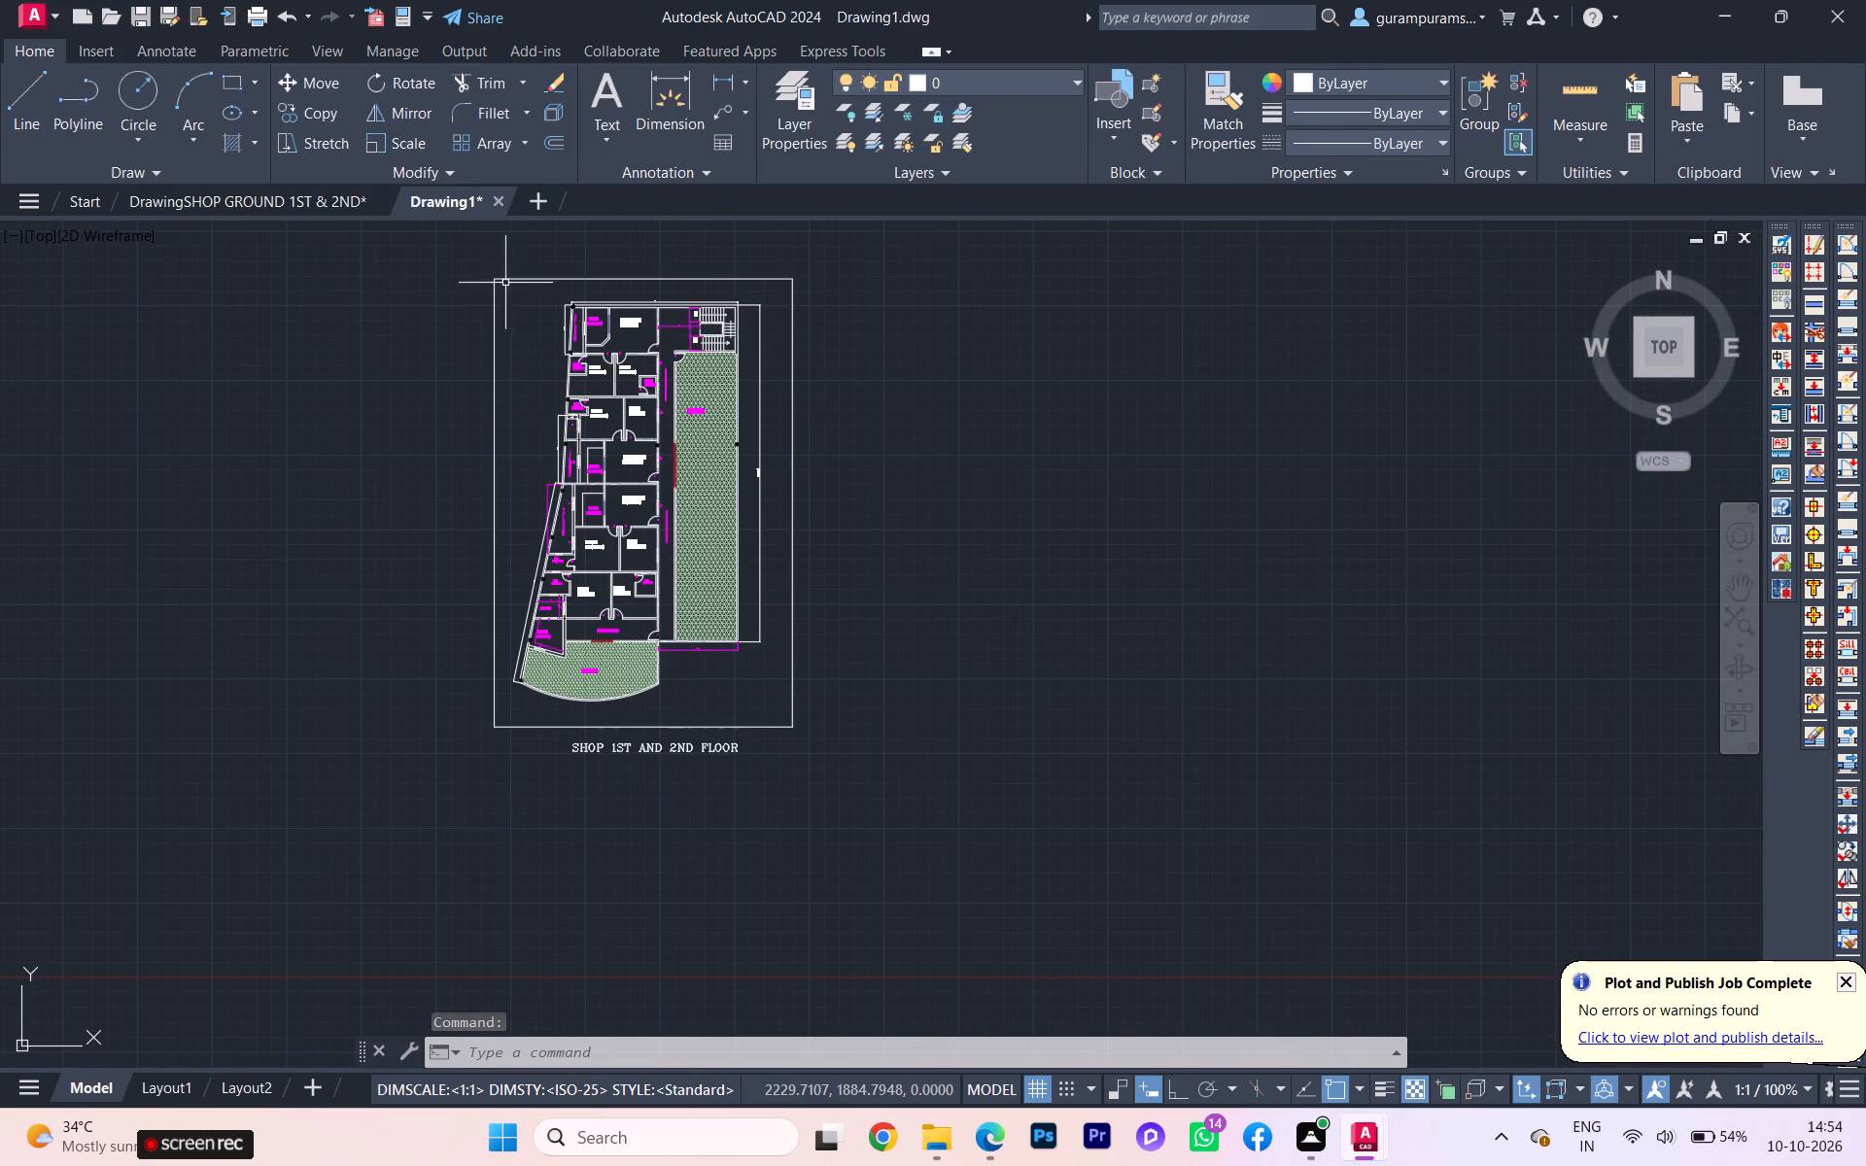
left_click(456, 251)
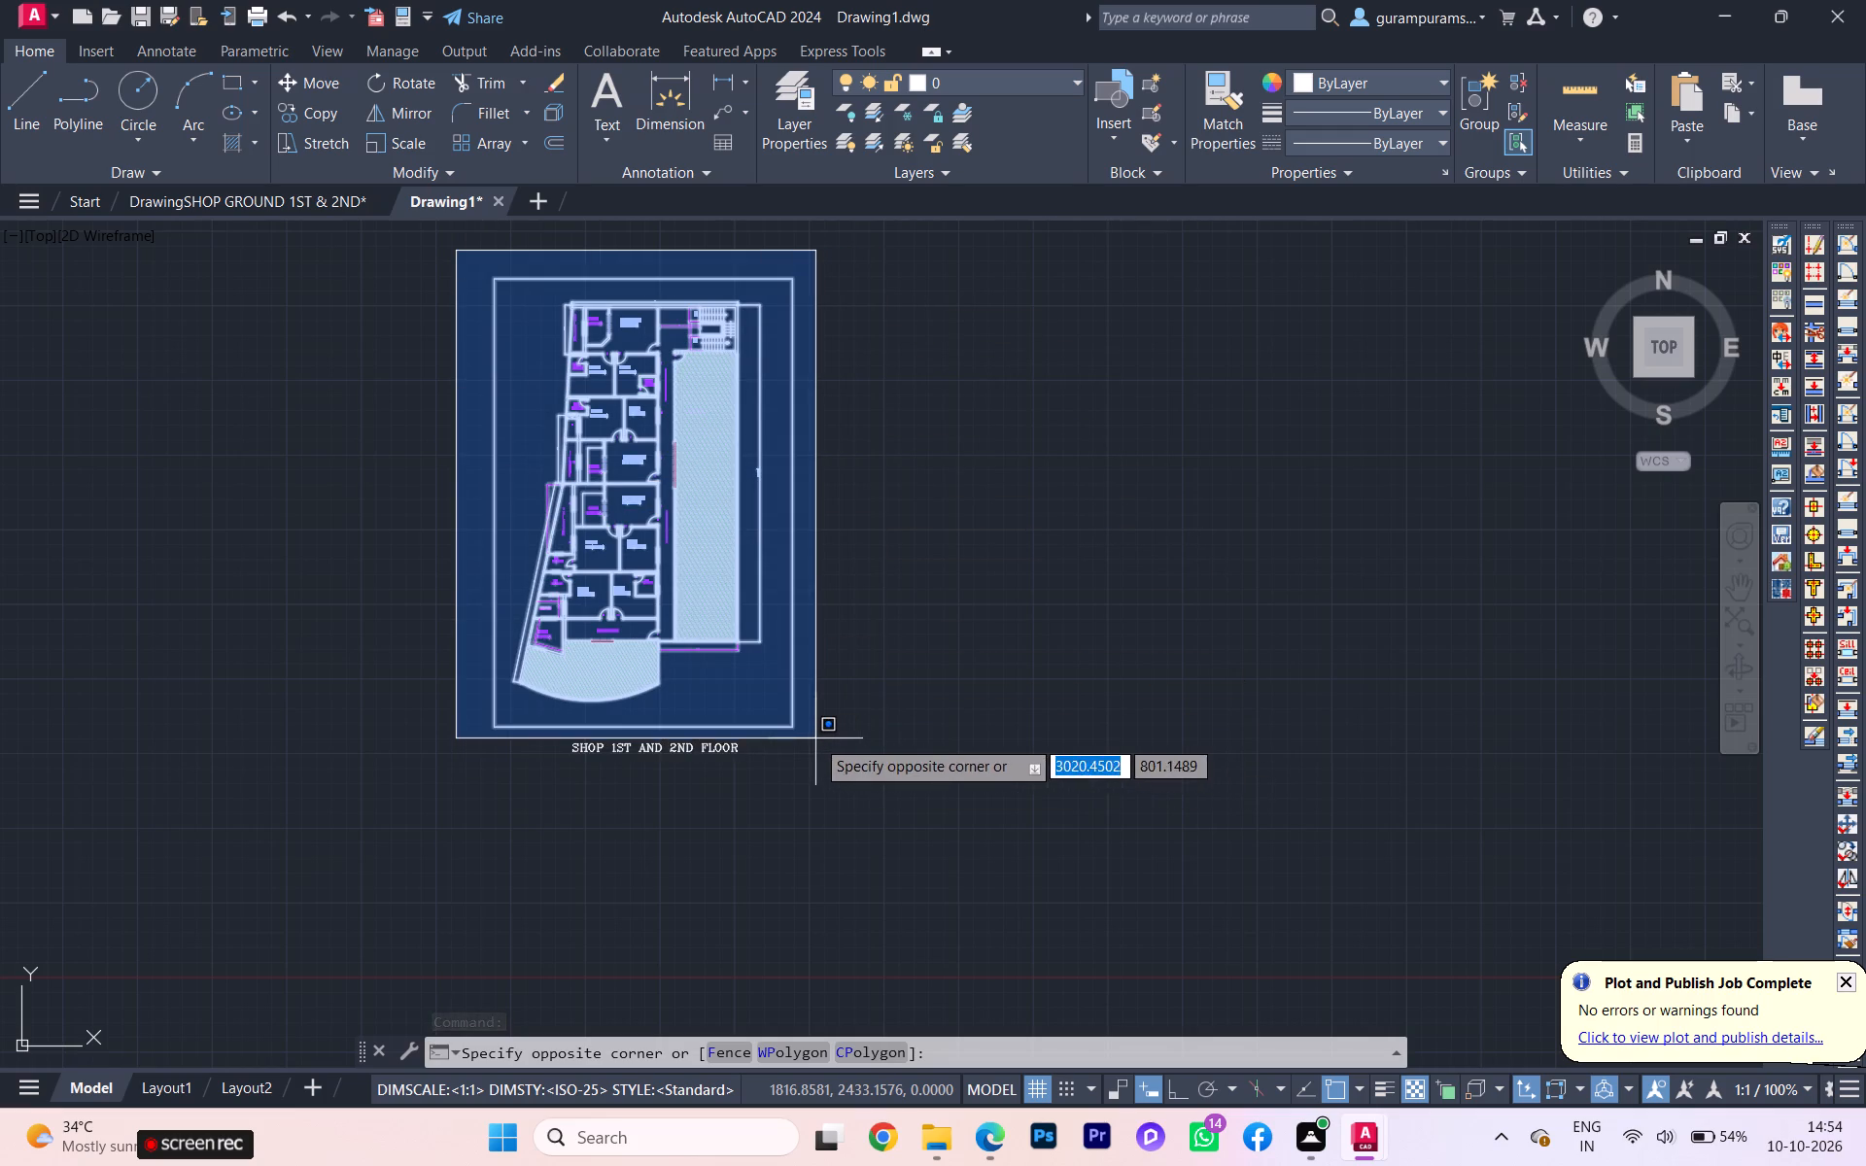
left_click(806, 764)
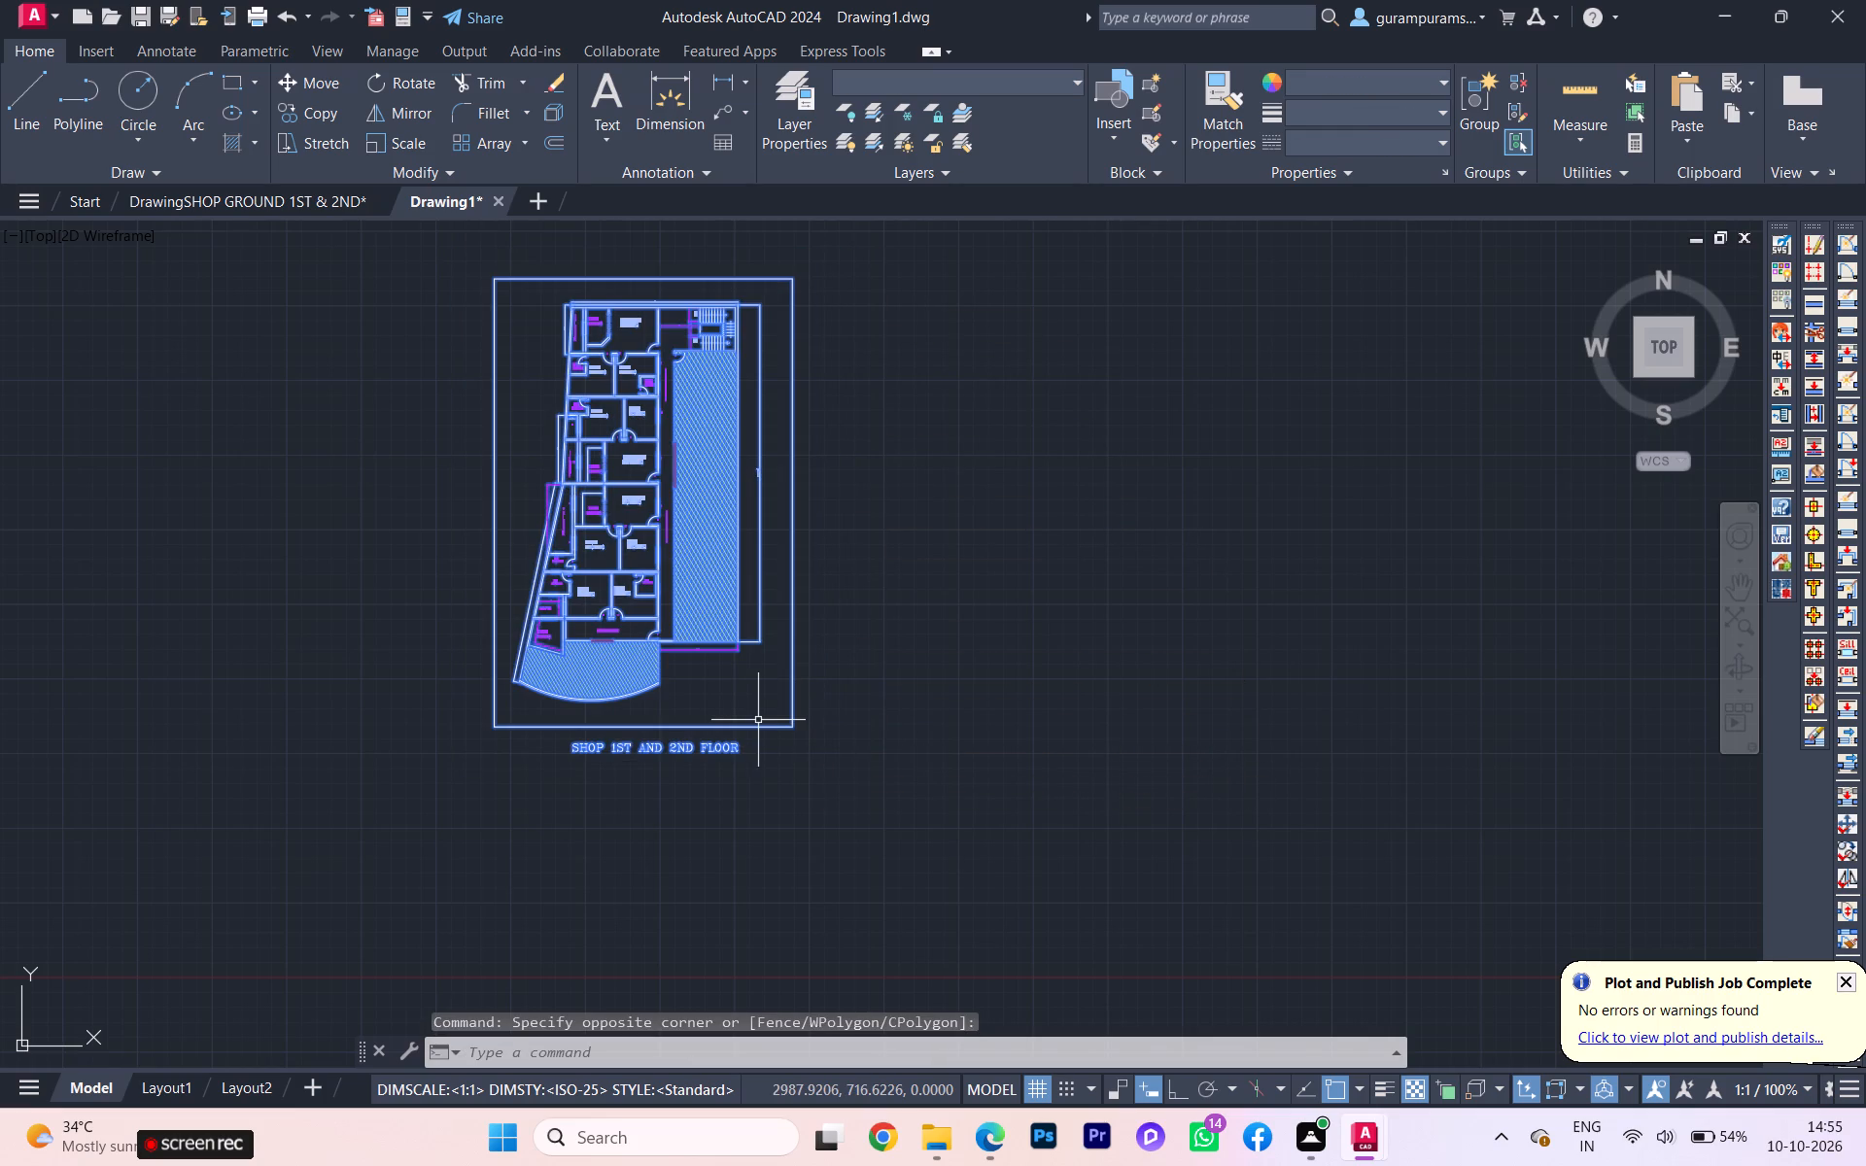
key("g")
left_click(816, 777)
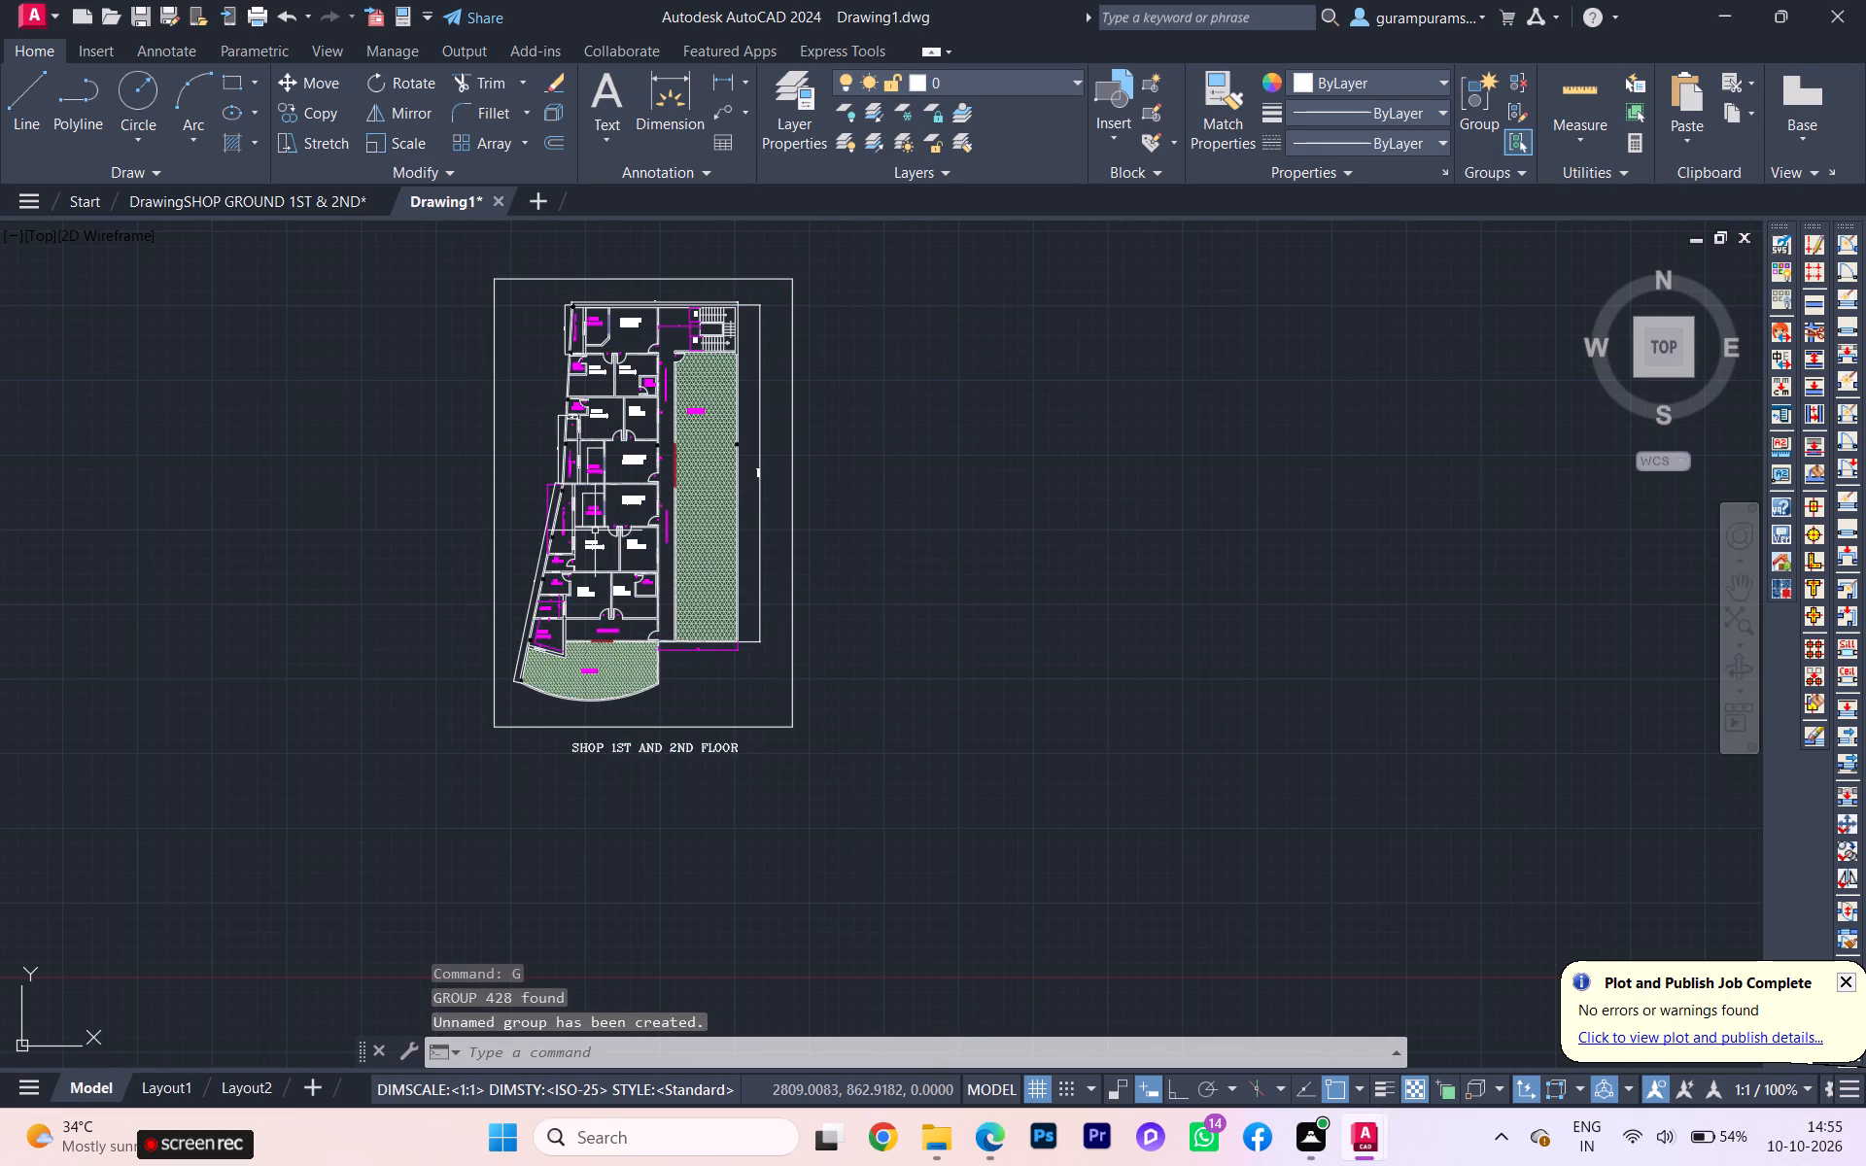
Set up a centred DWG To PDF plot on ISO full bleed A3 (297.00 x 420.00 MM) in inches, windowed on the framed plan.
key("ctrl+p")
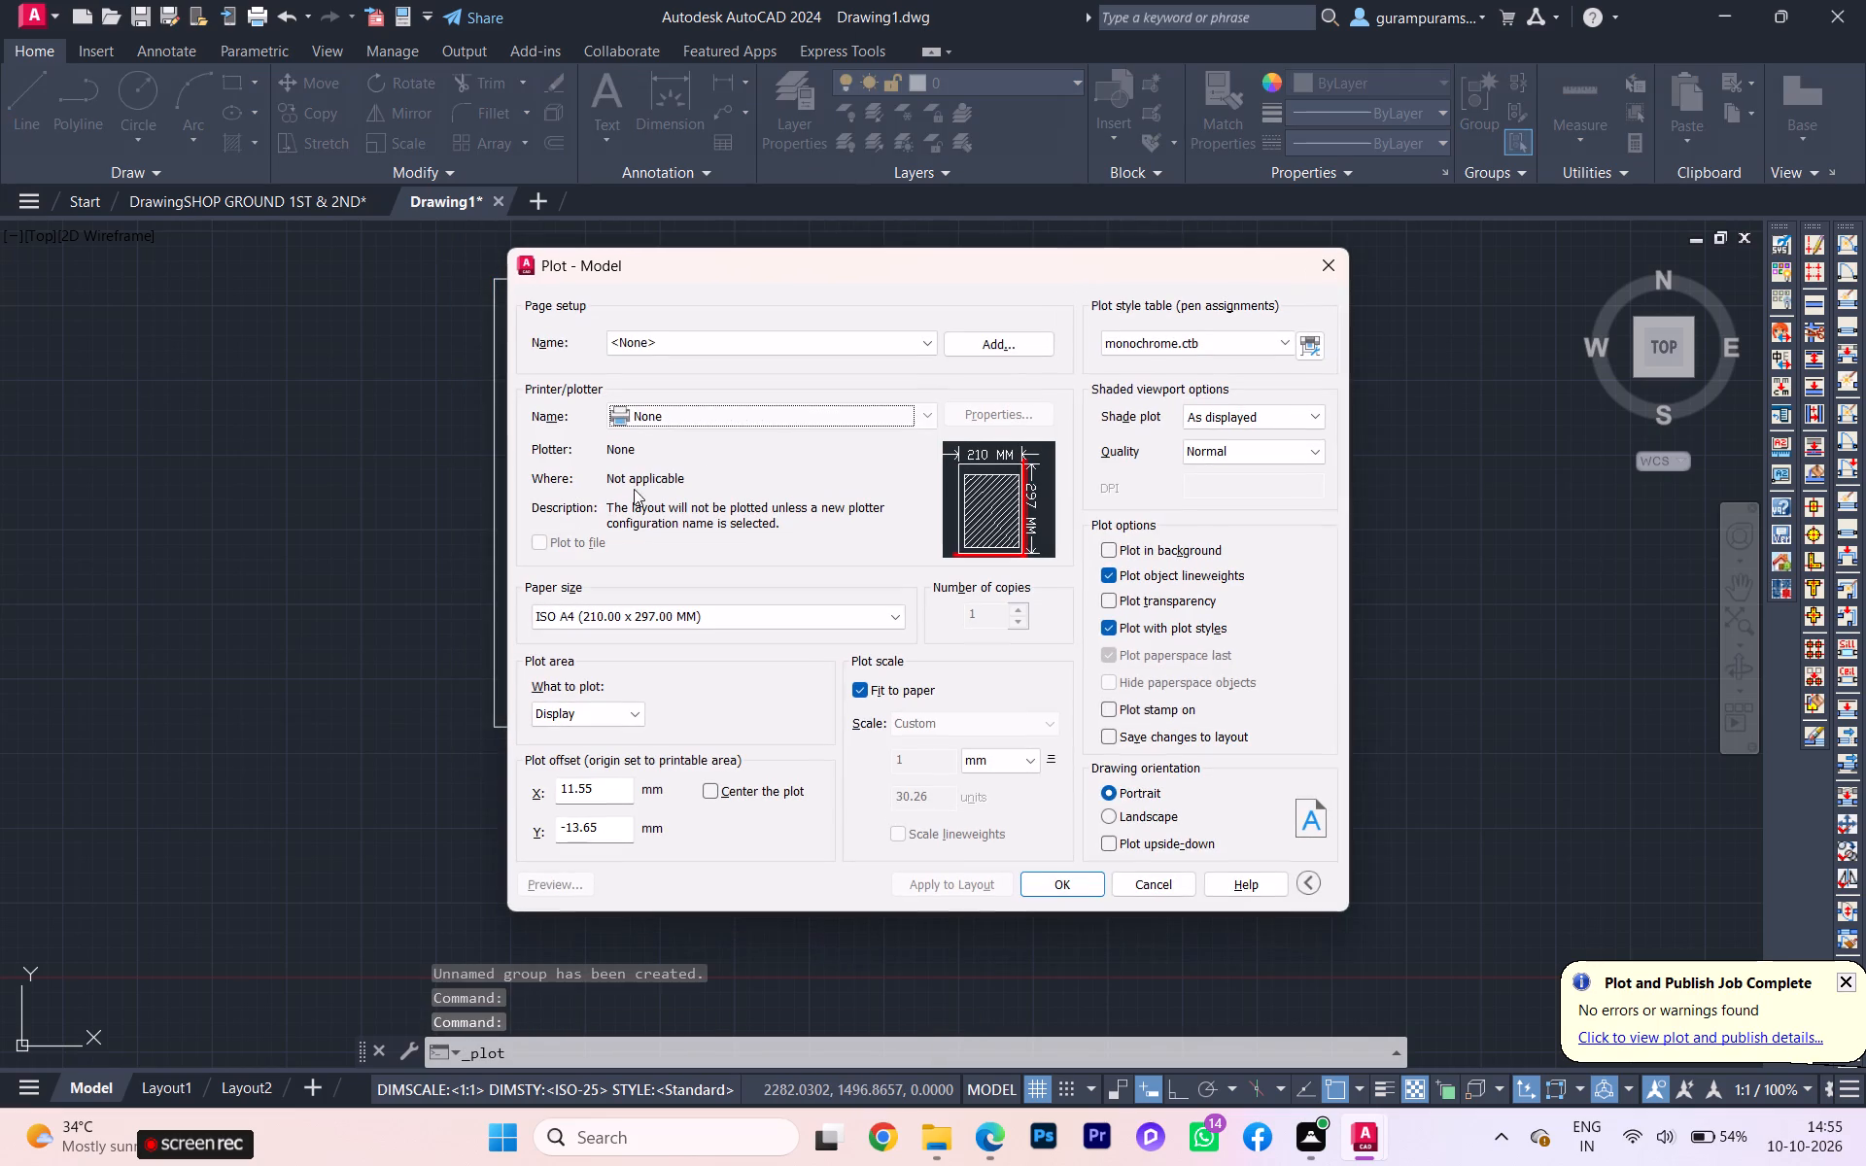
left_click(906, 425)
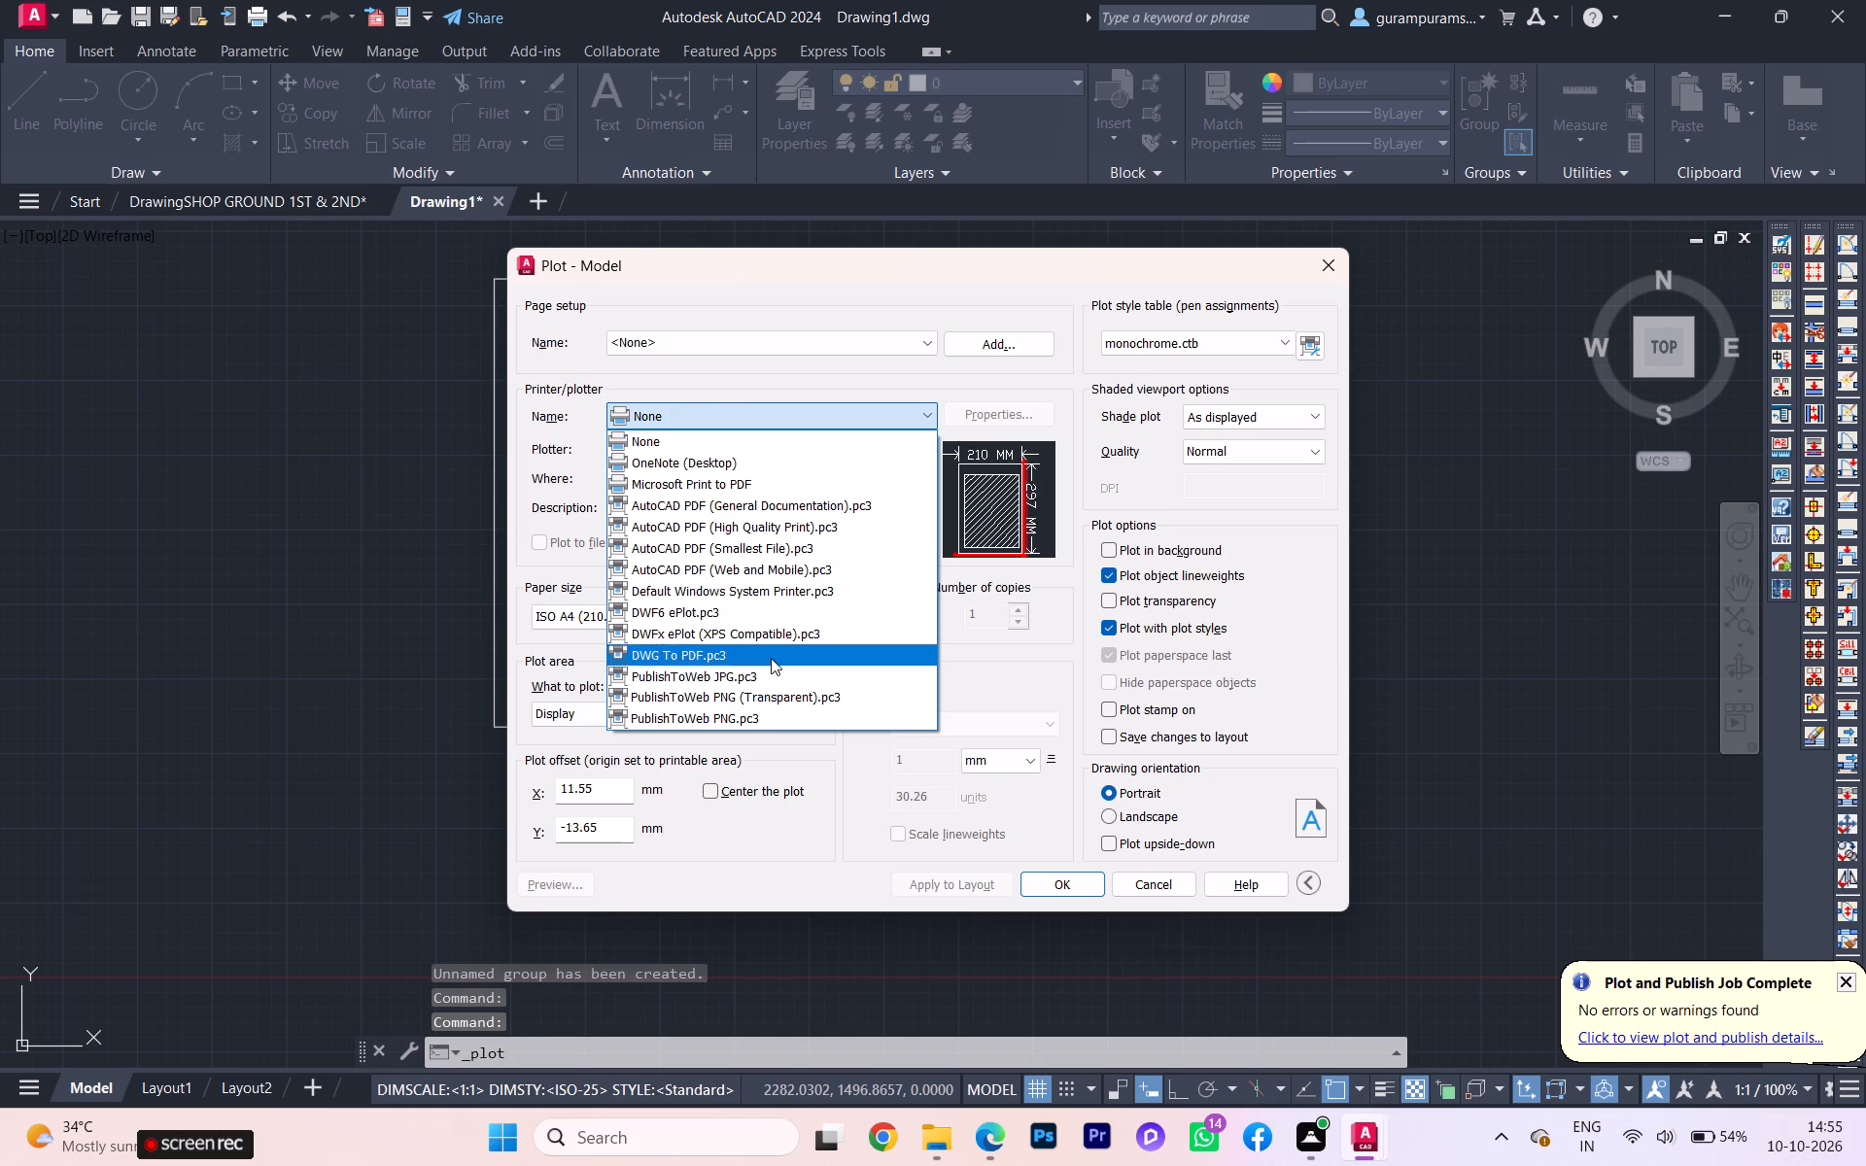
left_click(771, 655)
left_click(791, 599)
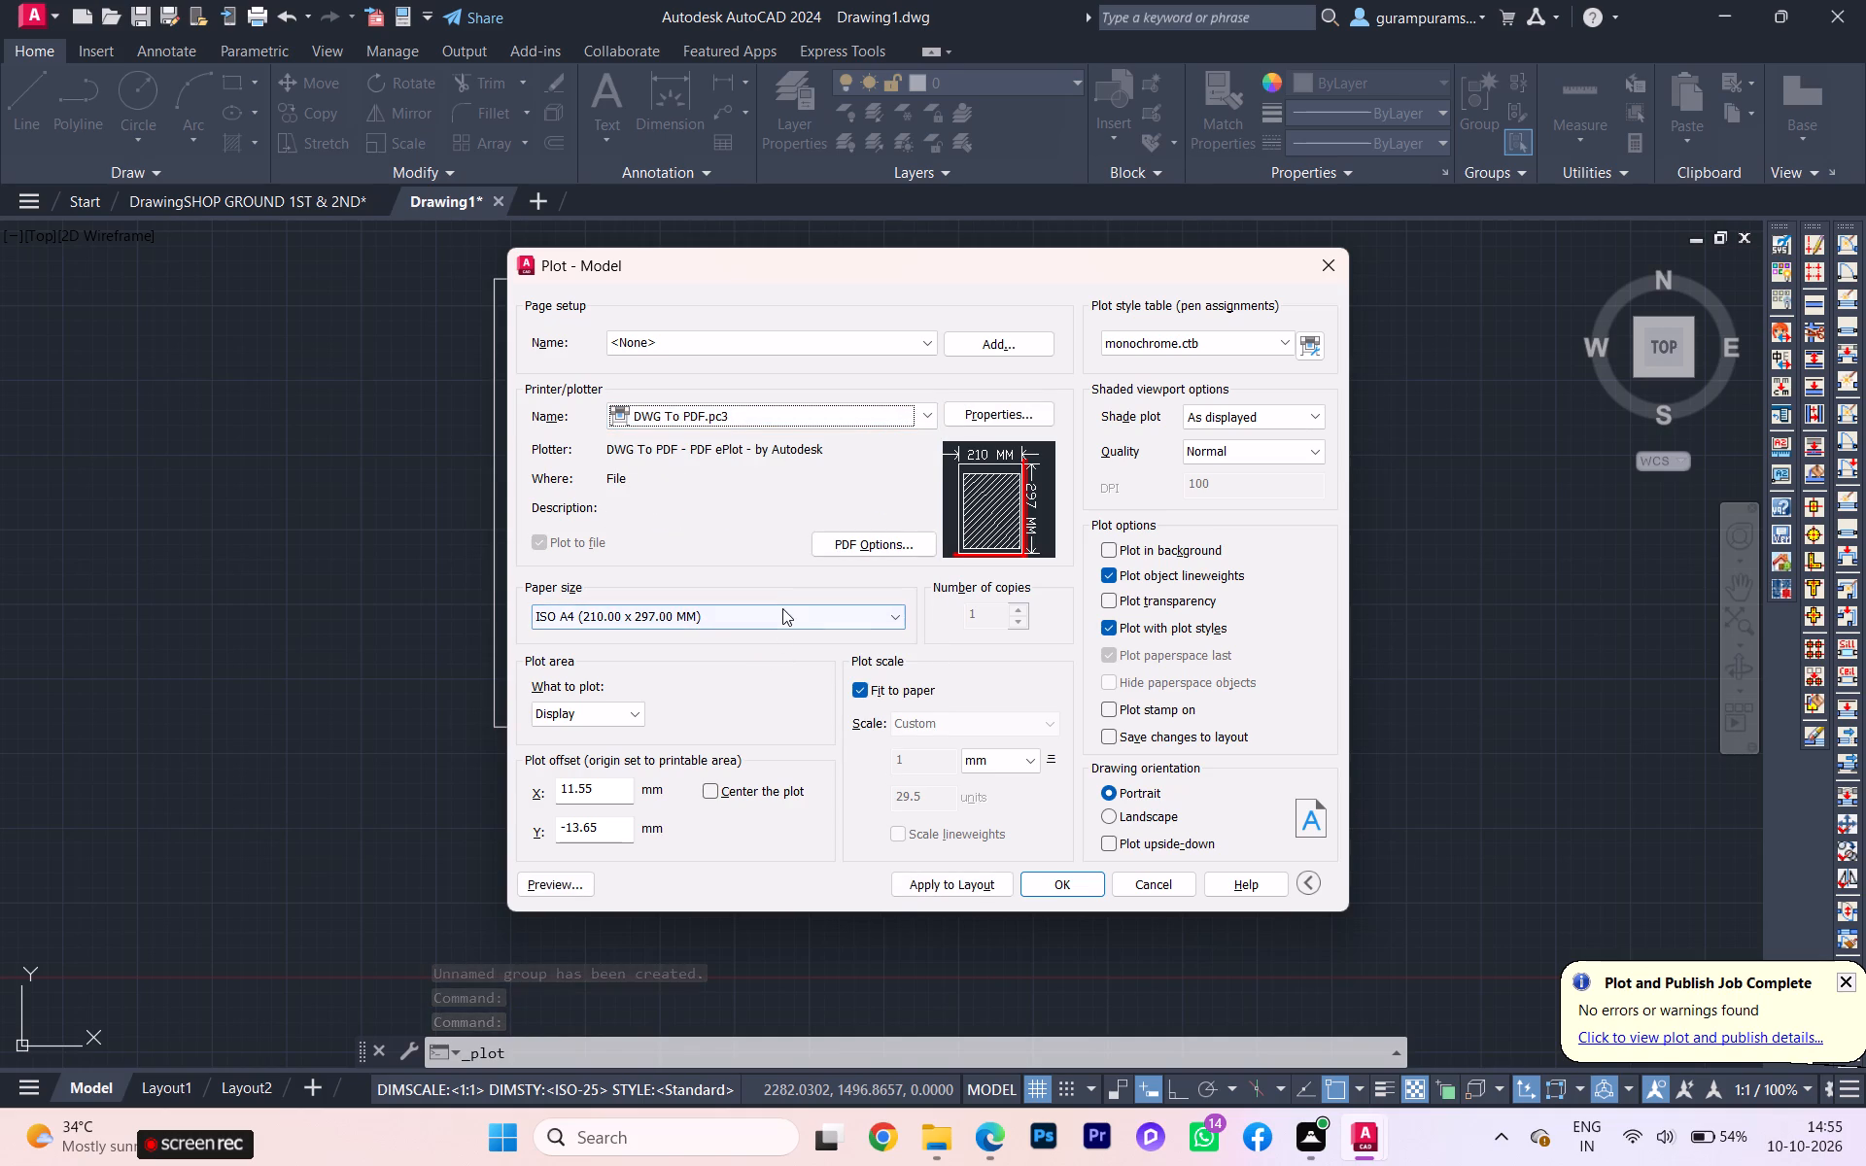
left_click(780, 609)
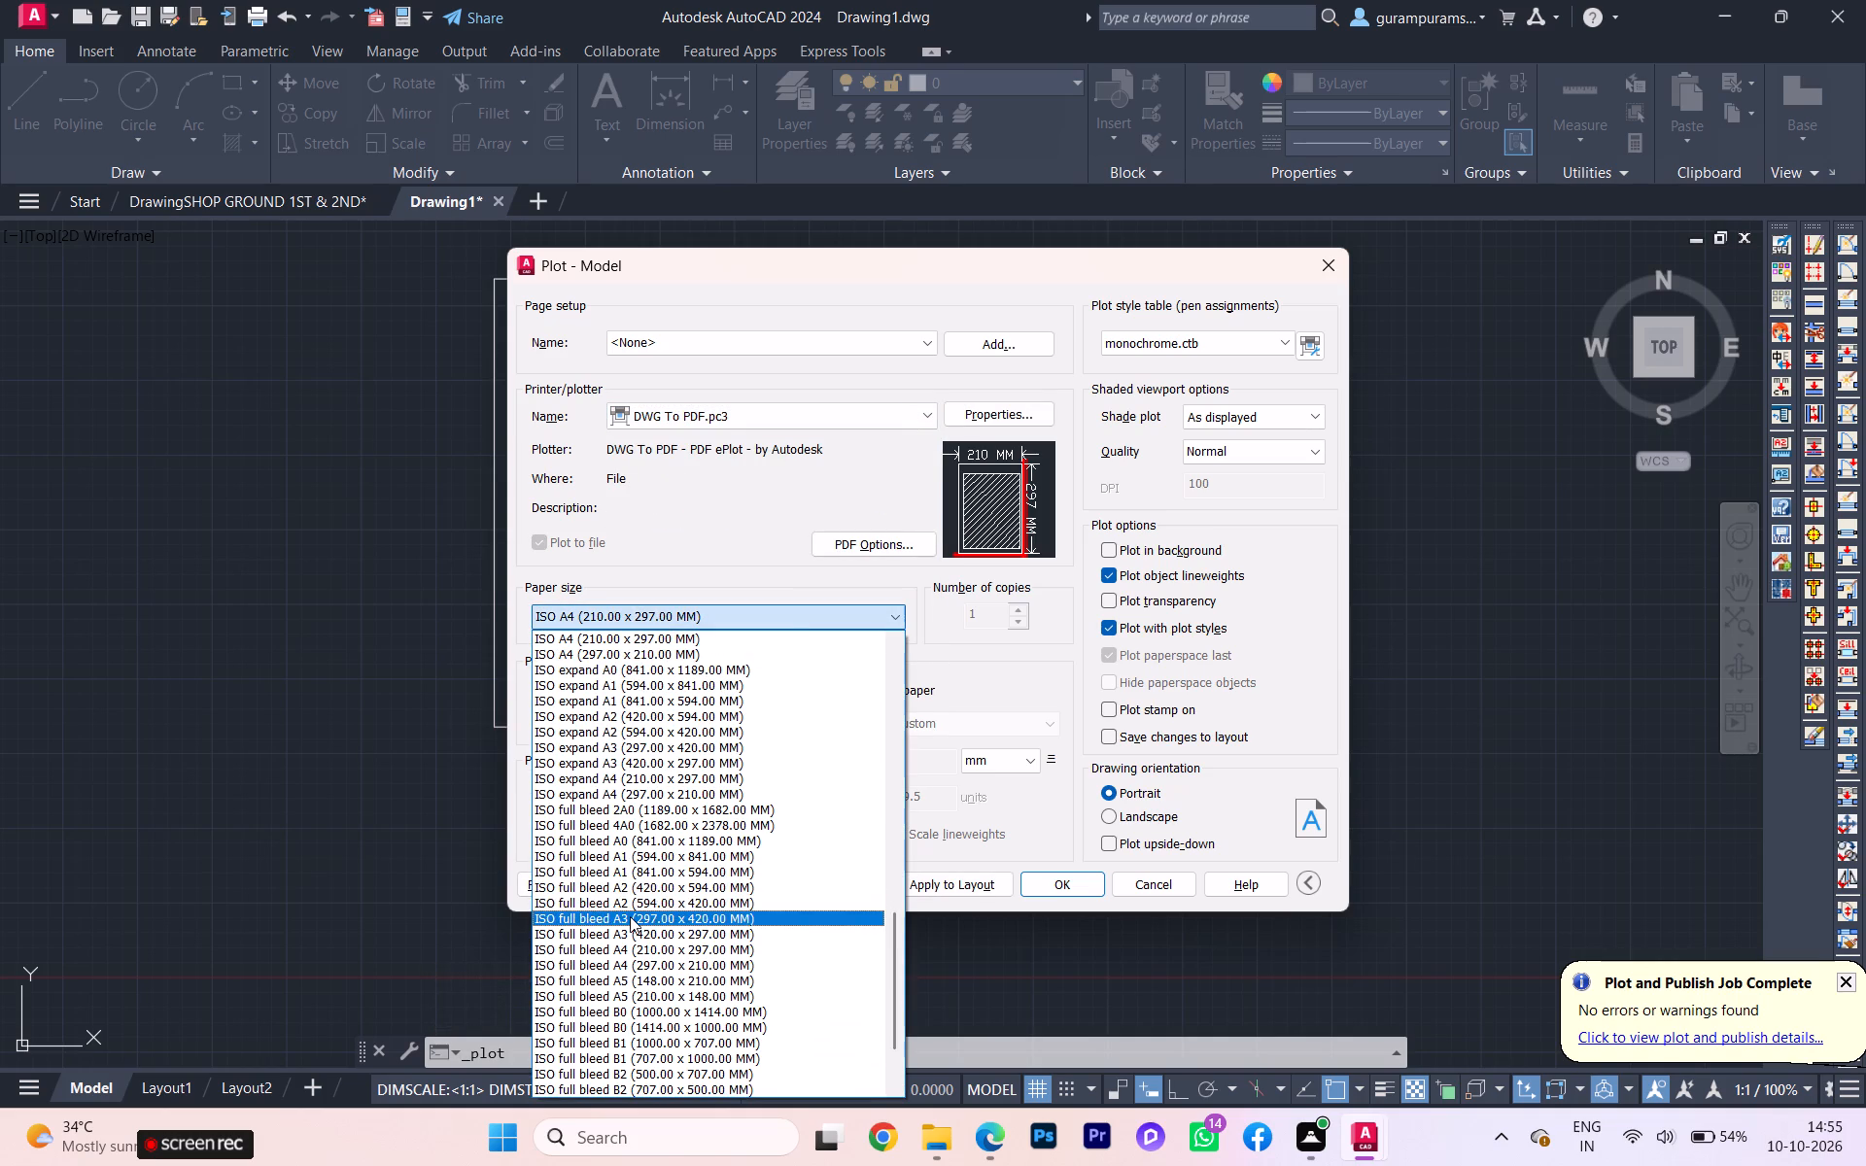
left_click(630, 916)
left_click(605, 716)
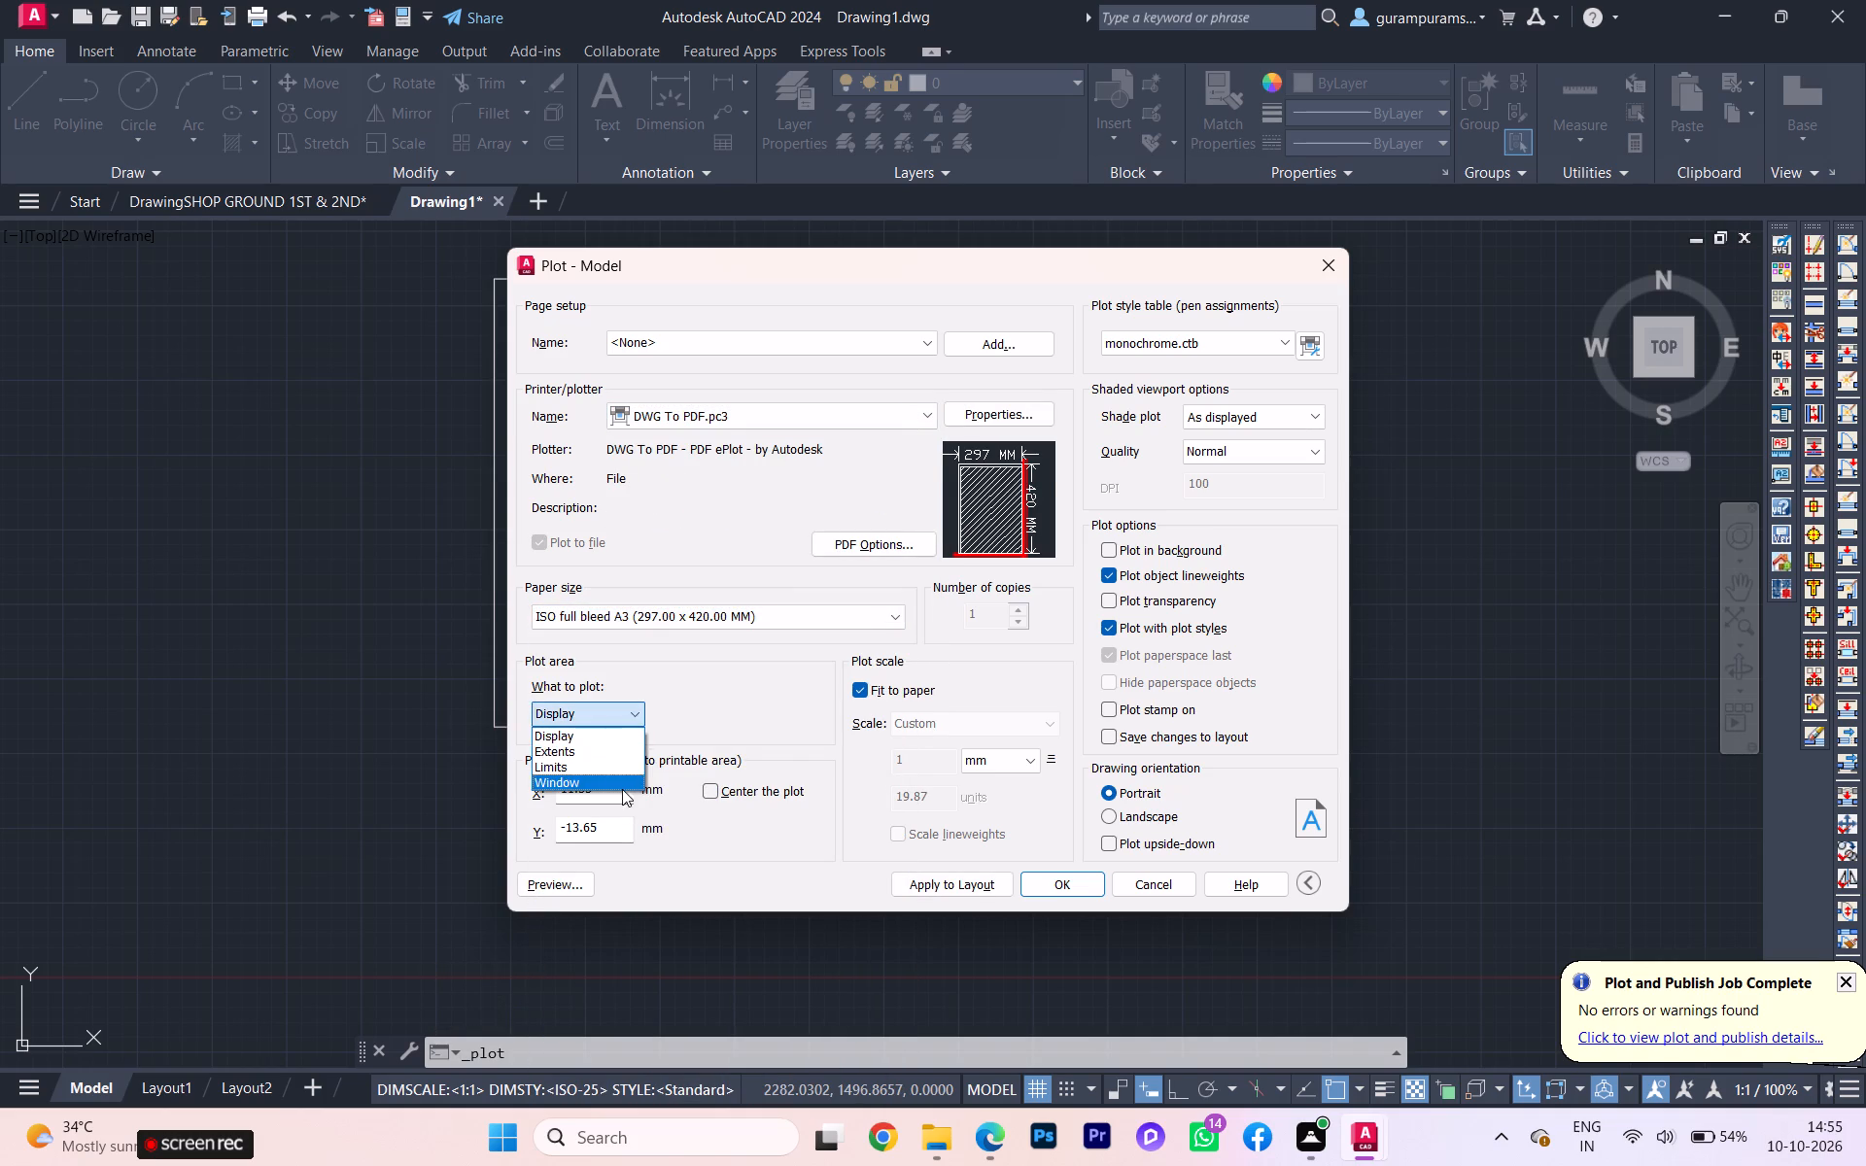
left_click(619, 778)
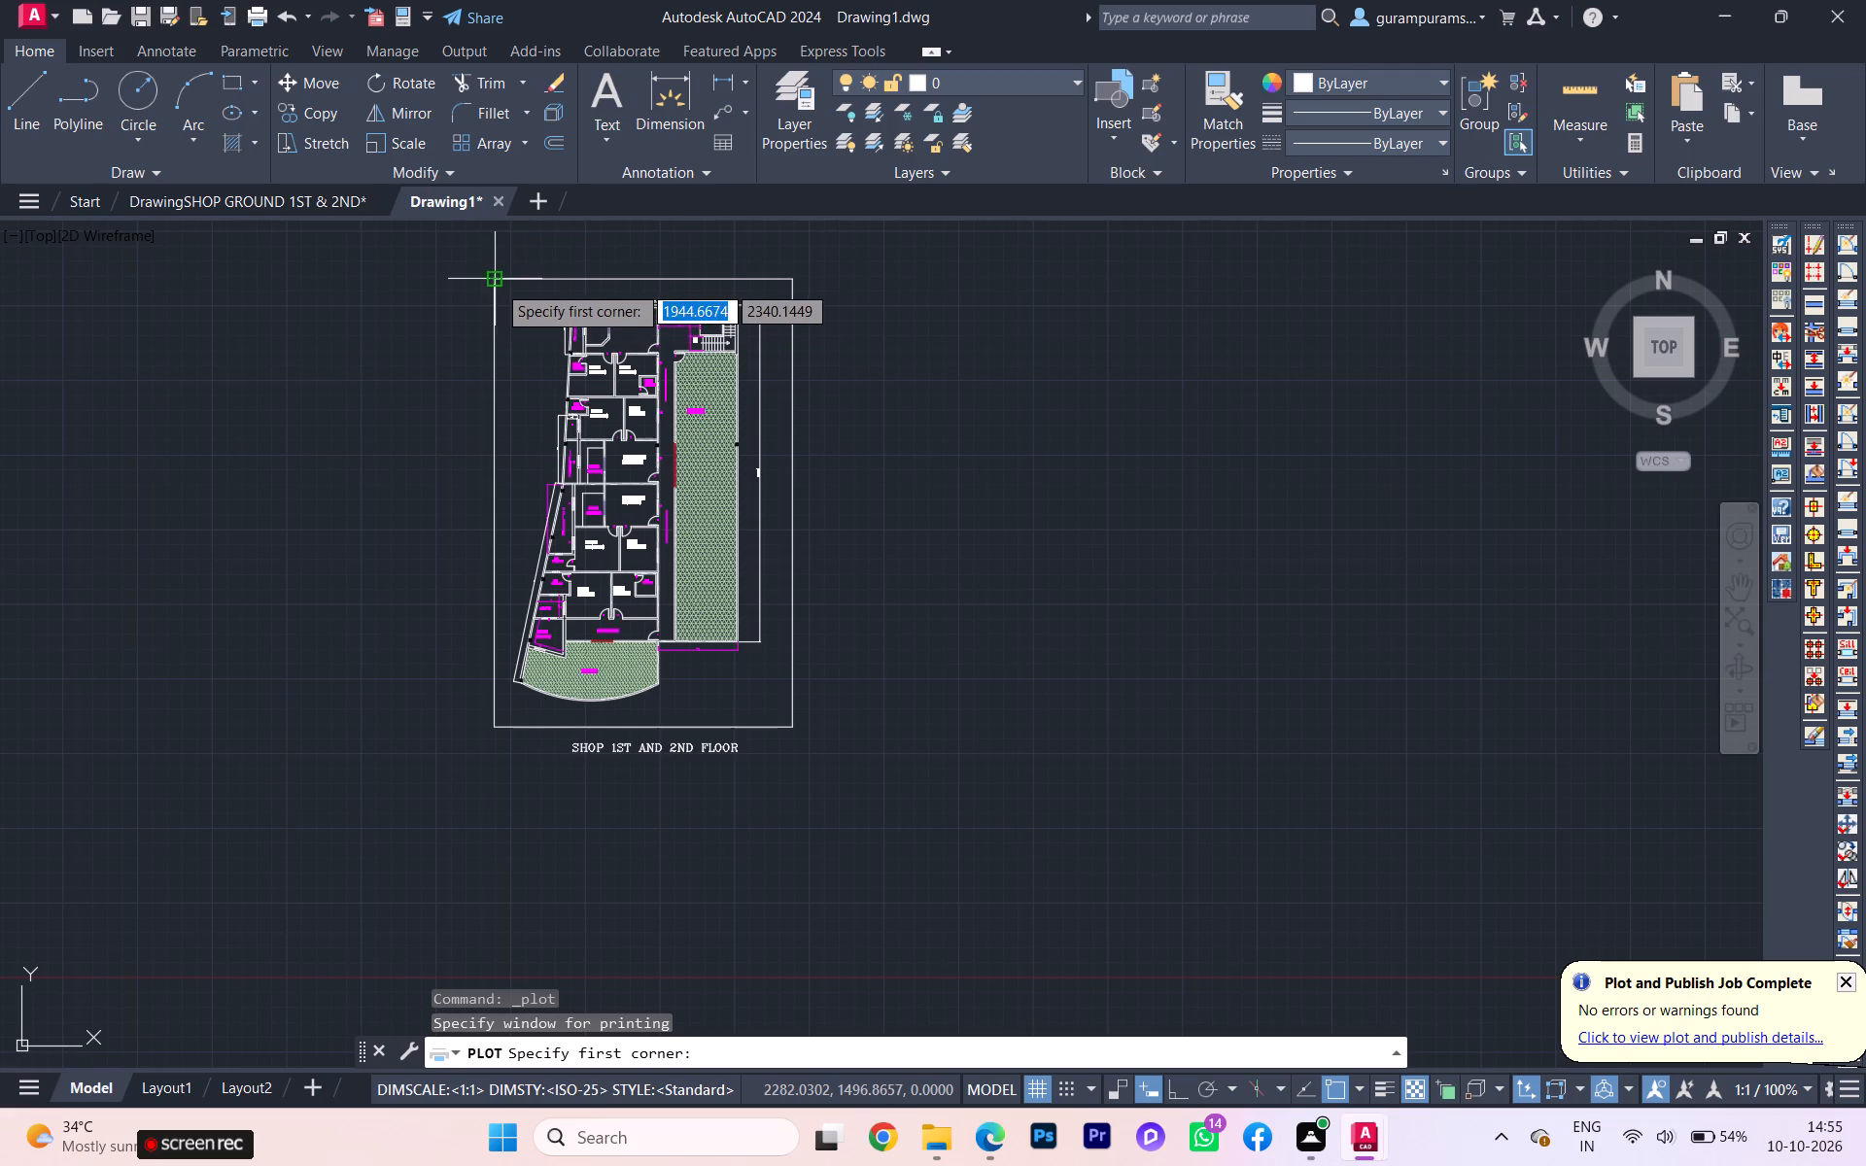
left_click(497, 285)
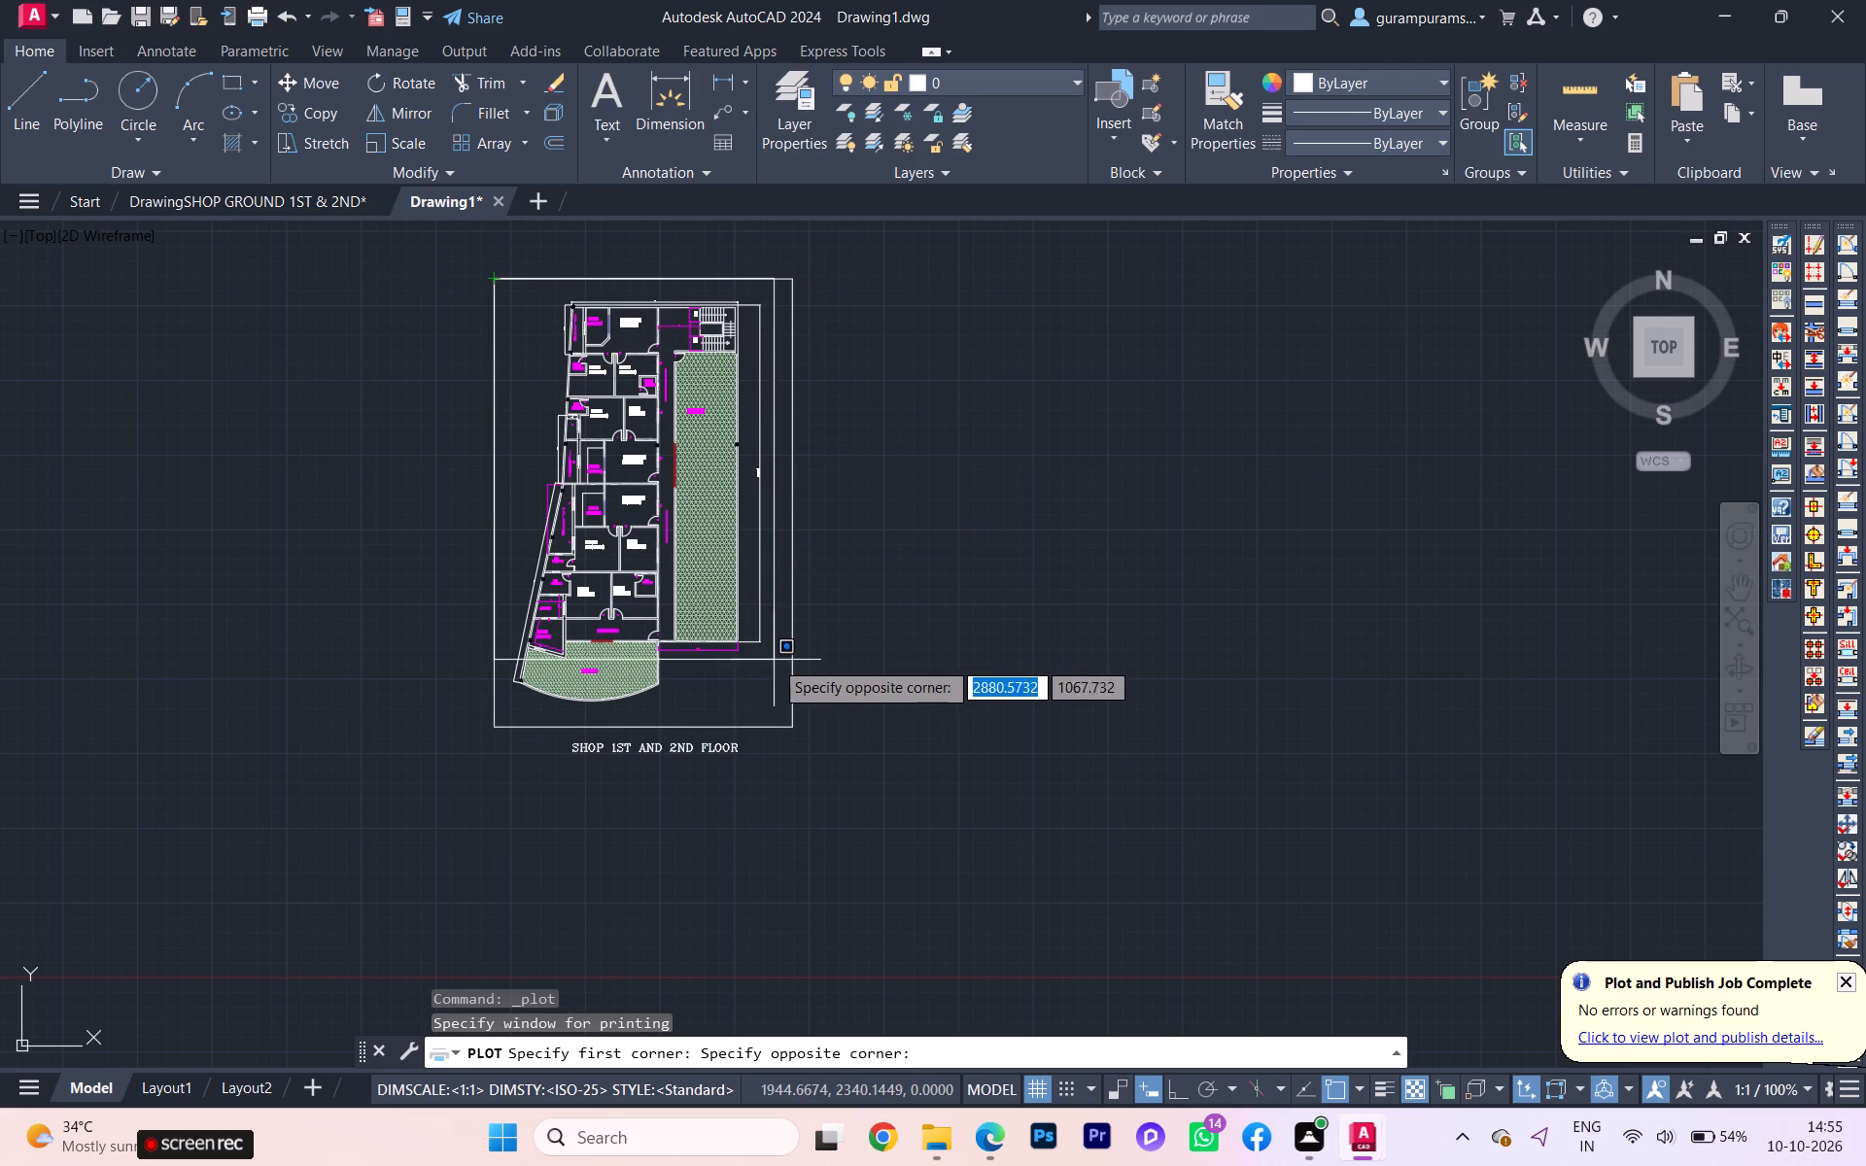
left_click(774, 707)
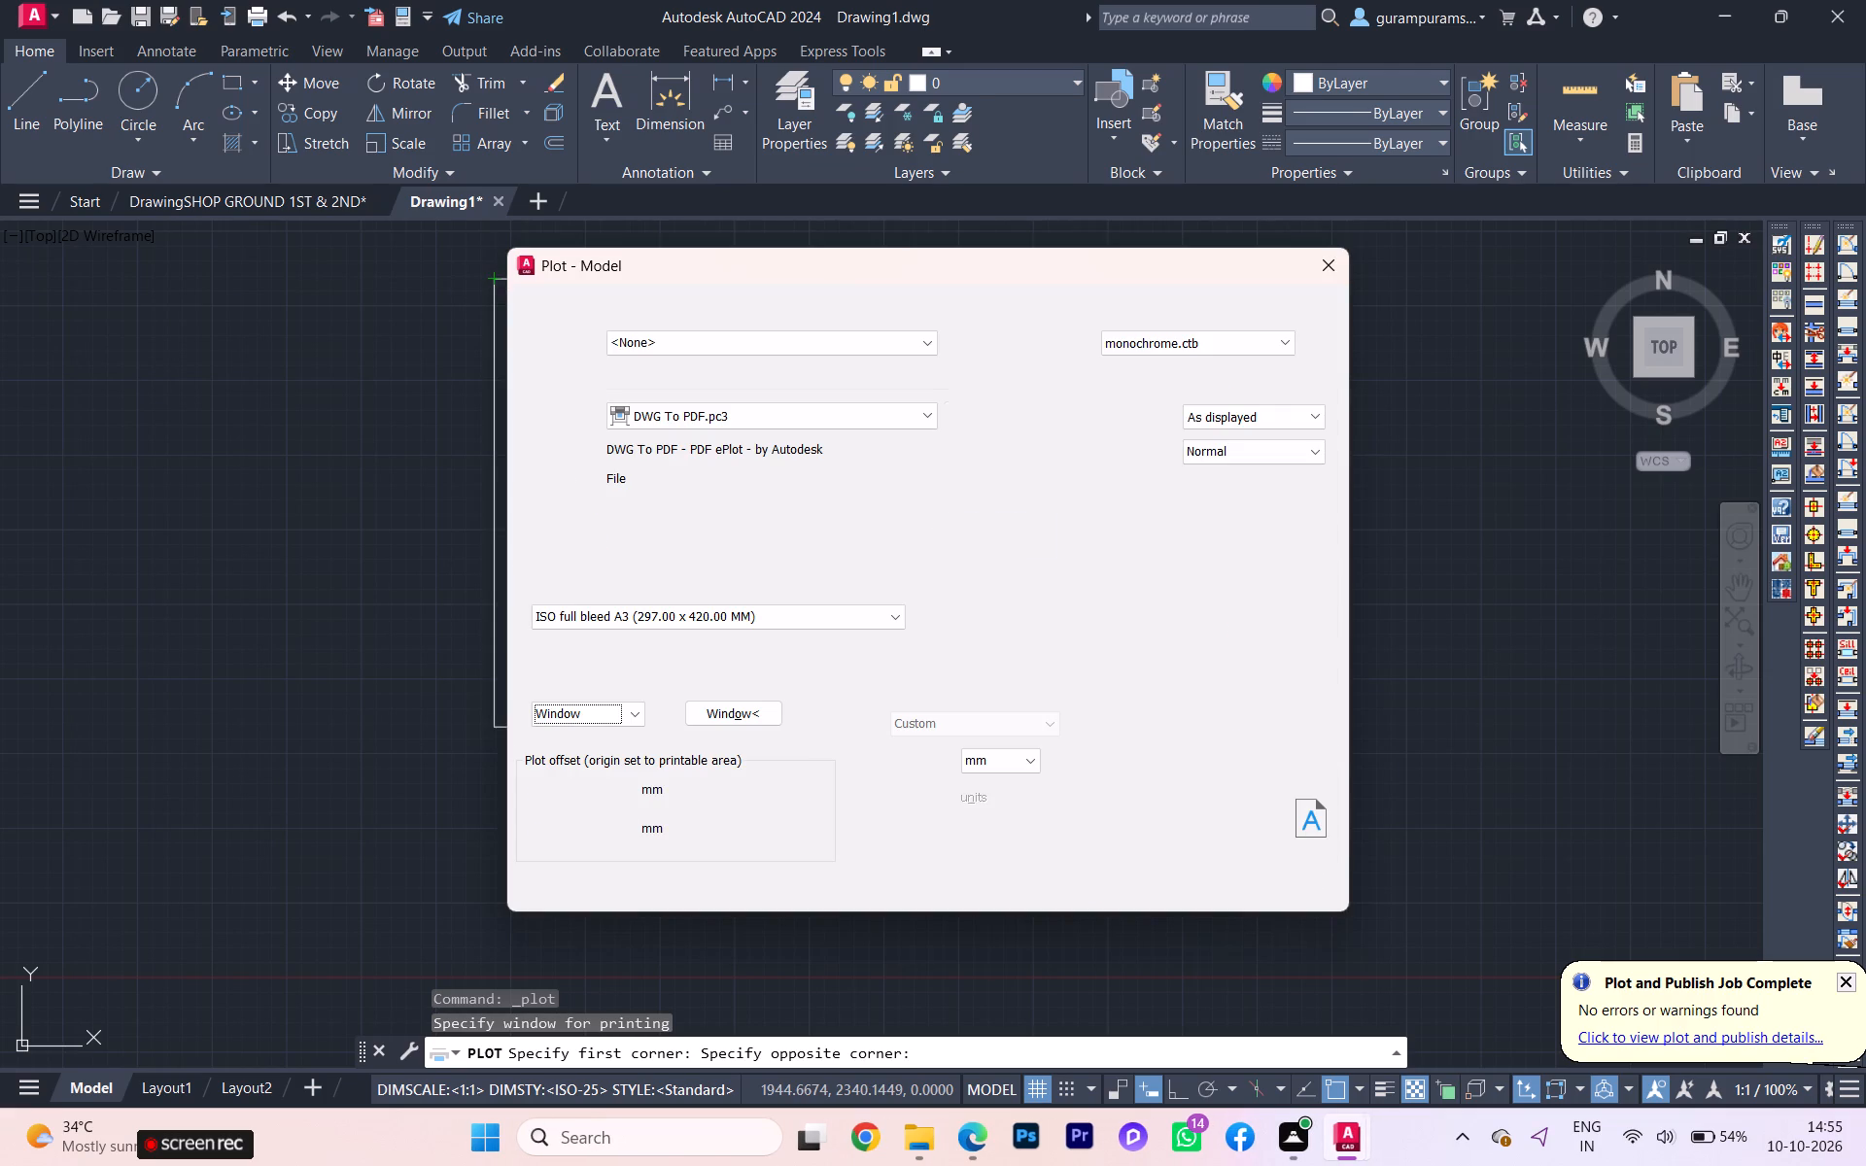
left_click(976, 756)
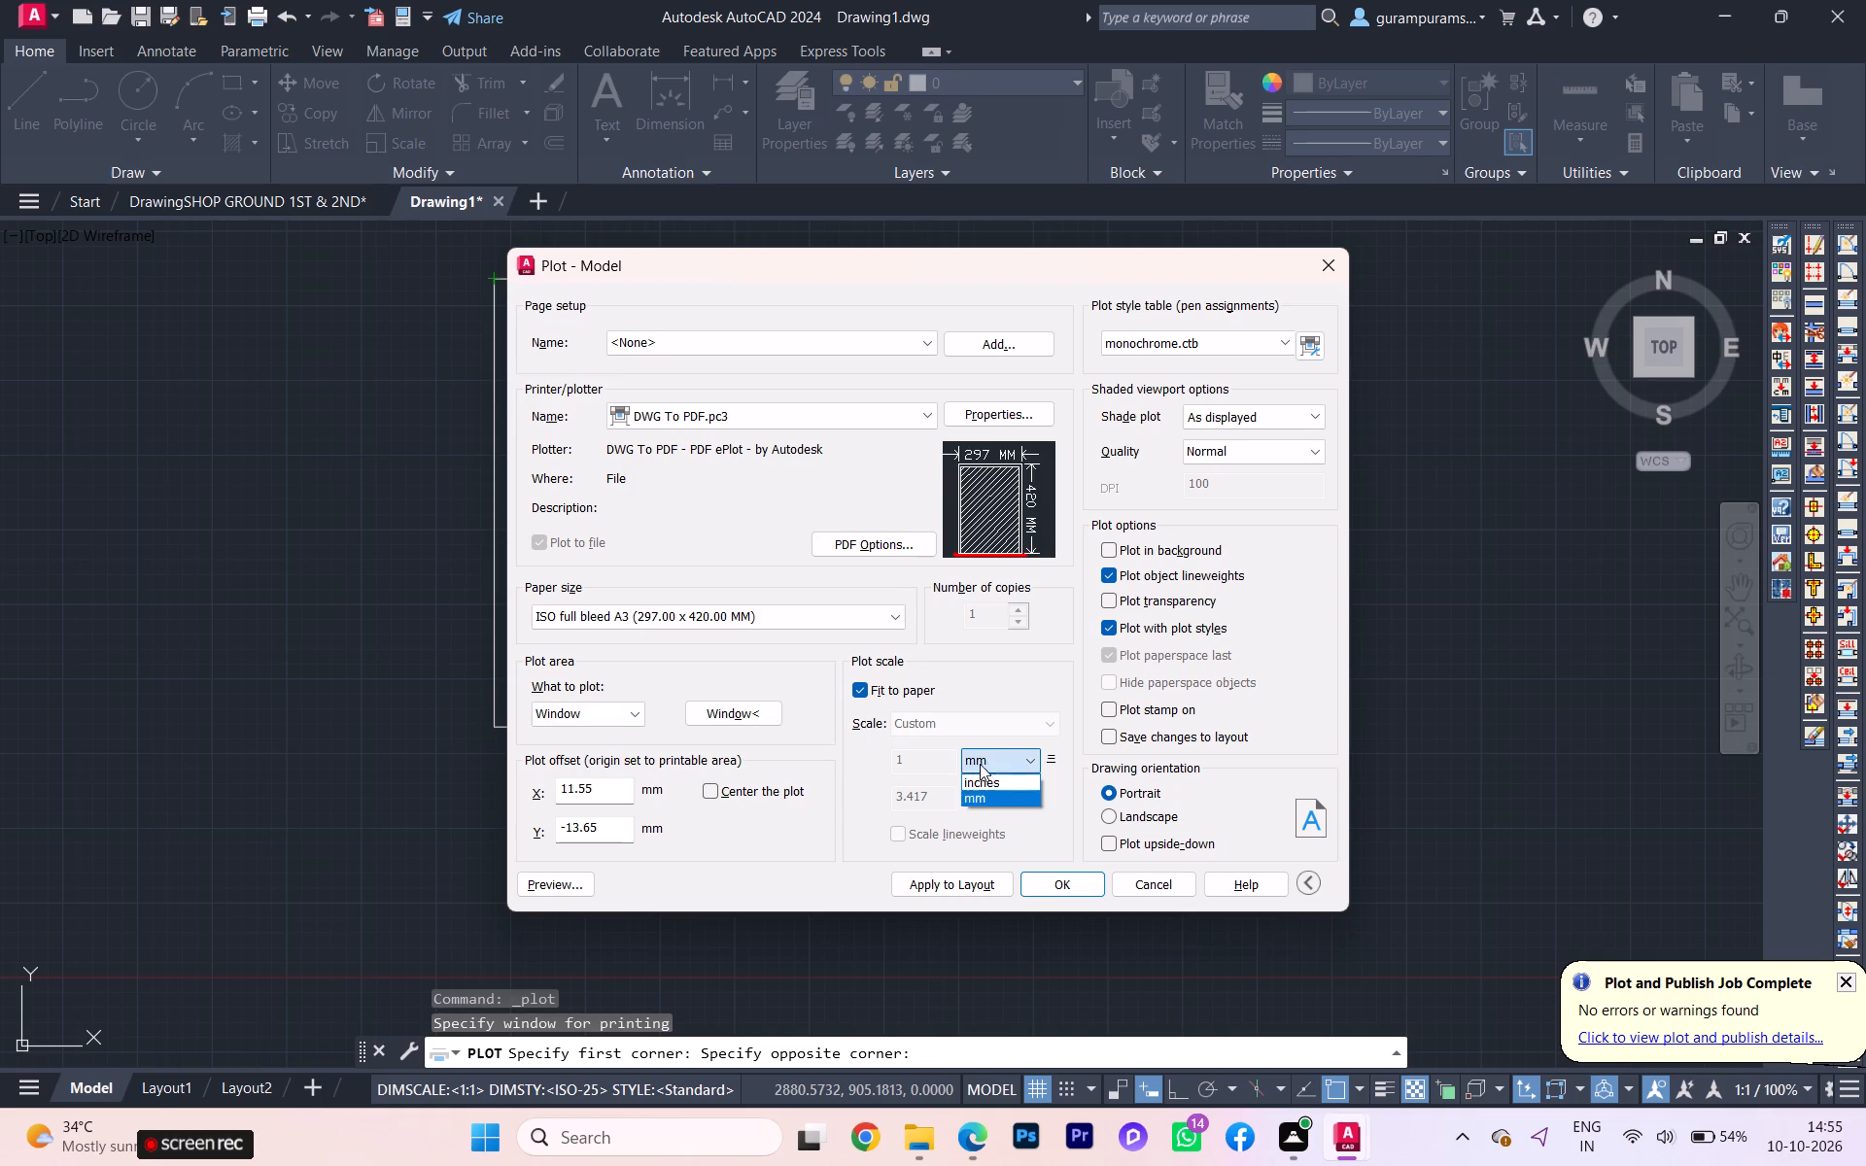
left_click(982, 777)
left_click(713, 790)
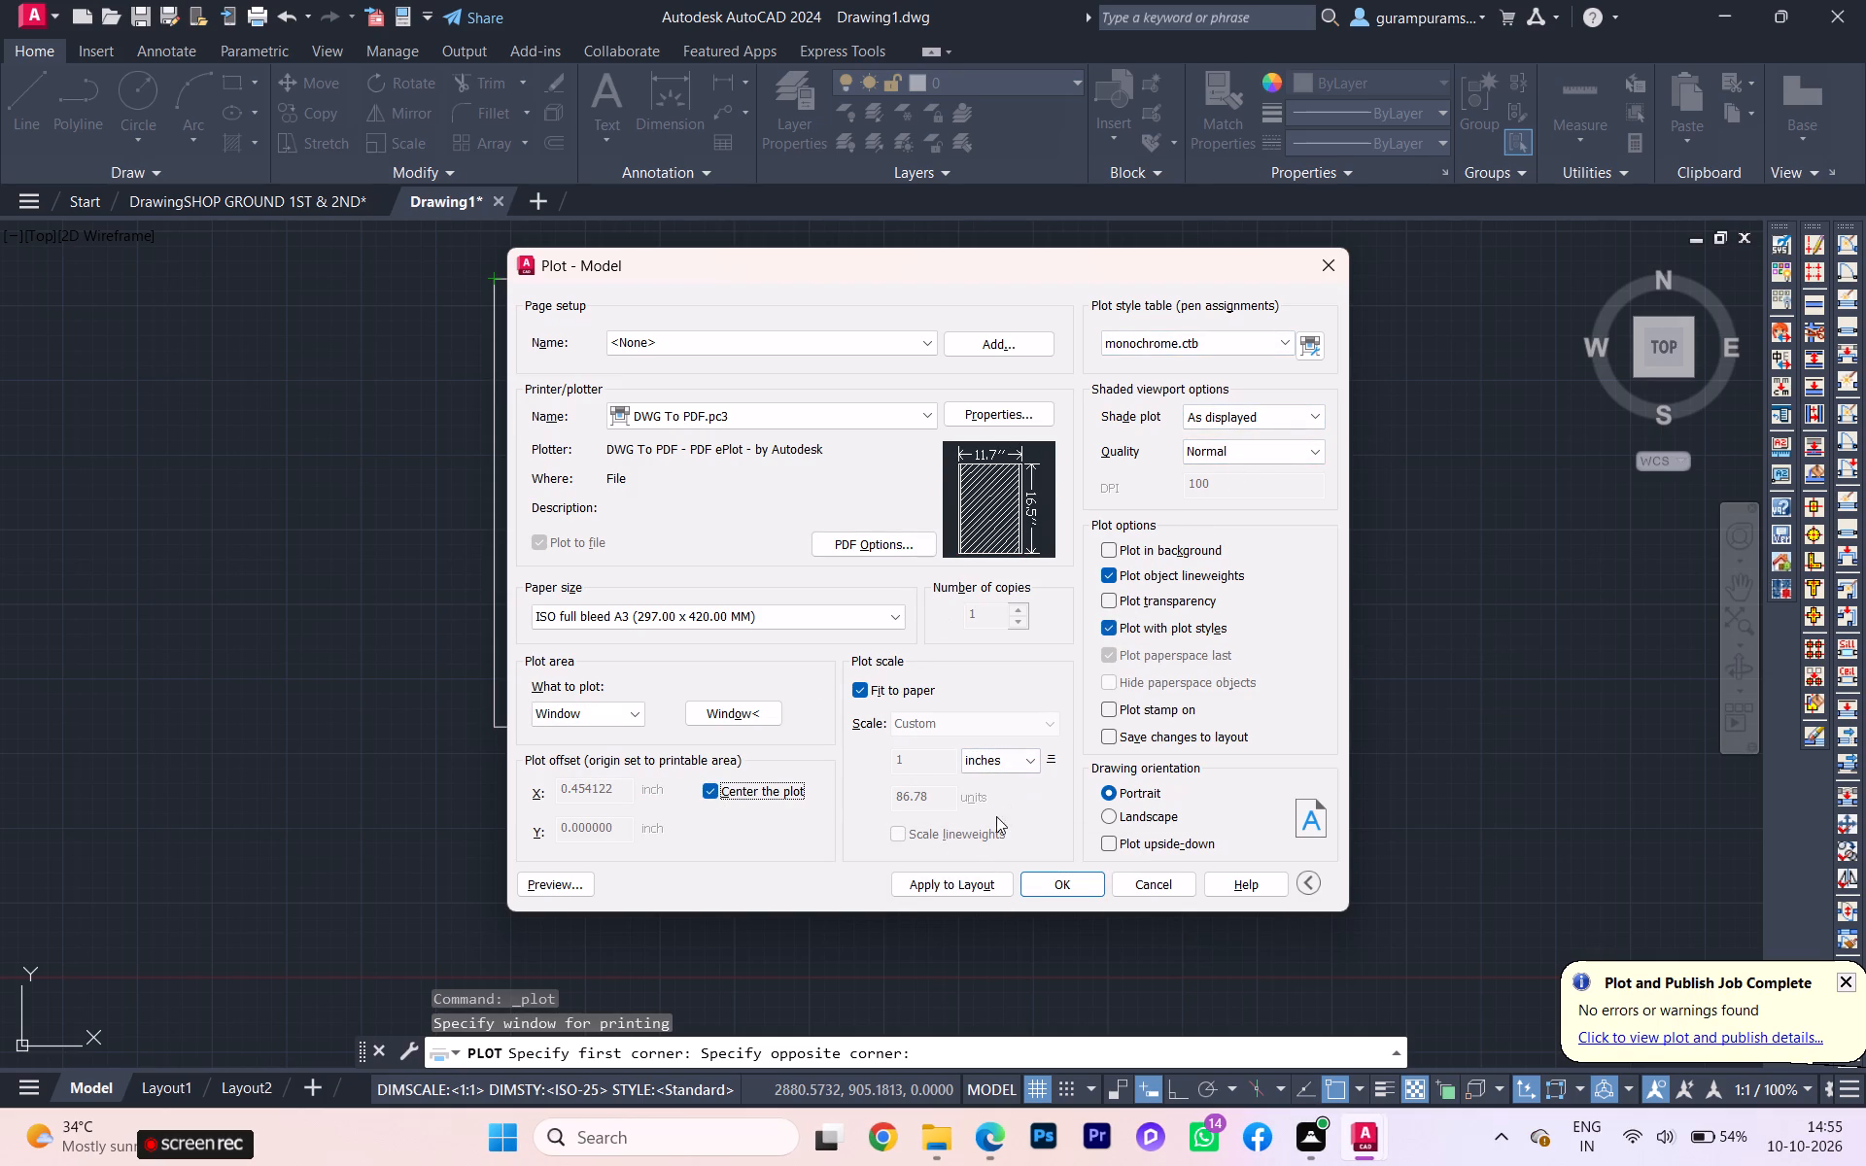
Preview the plot and examine how the plan, frame and label fit the sheet.
left_click(547, 878)
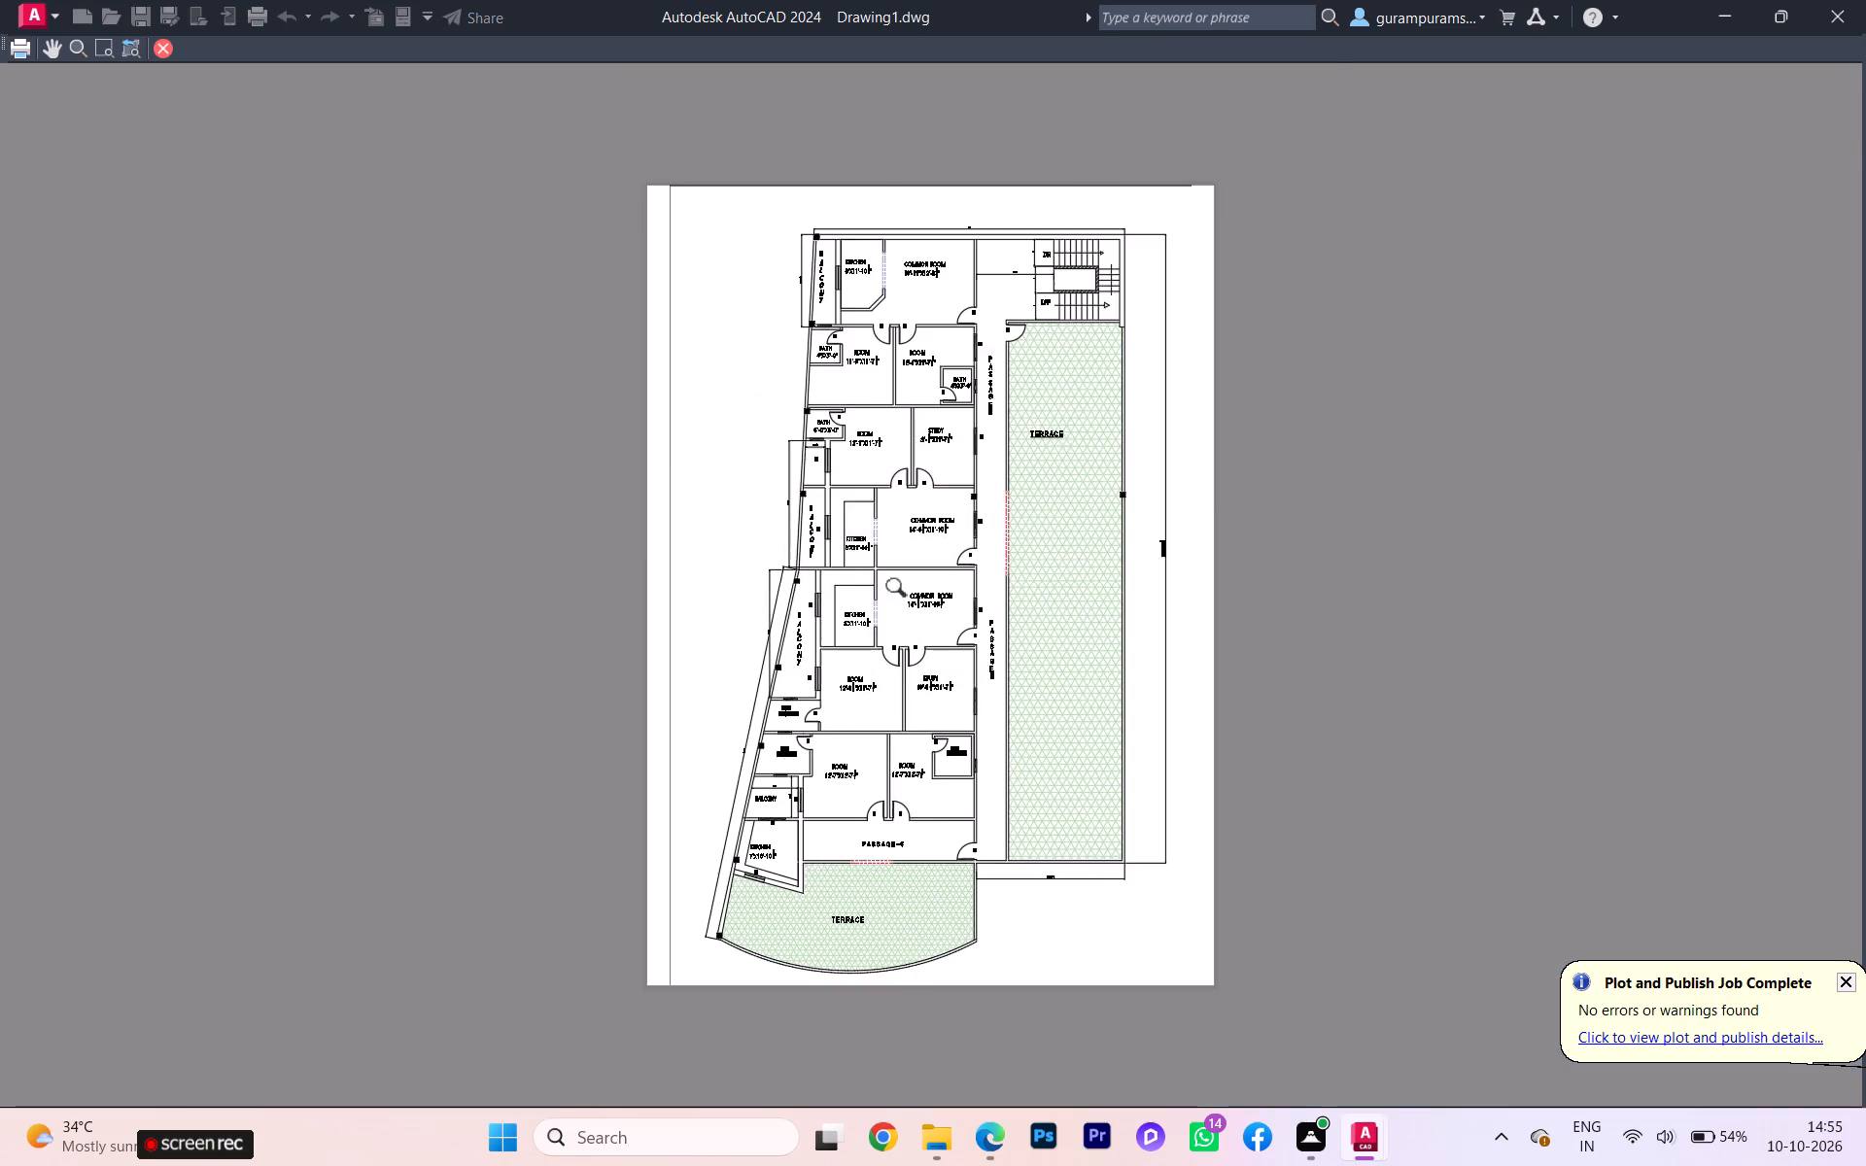
scroll(1018, 588, "up", 1)
scroll(1013, 605, "down", 1)
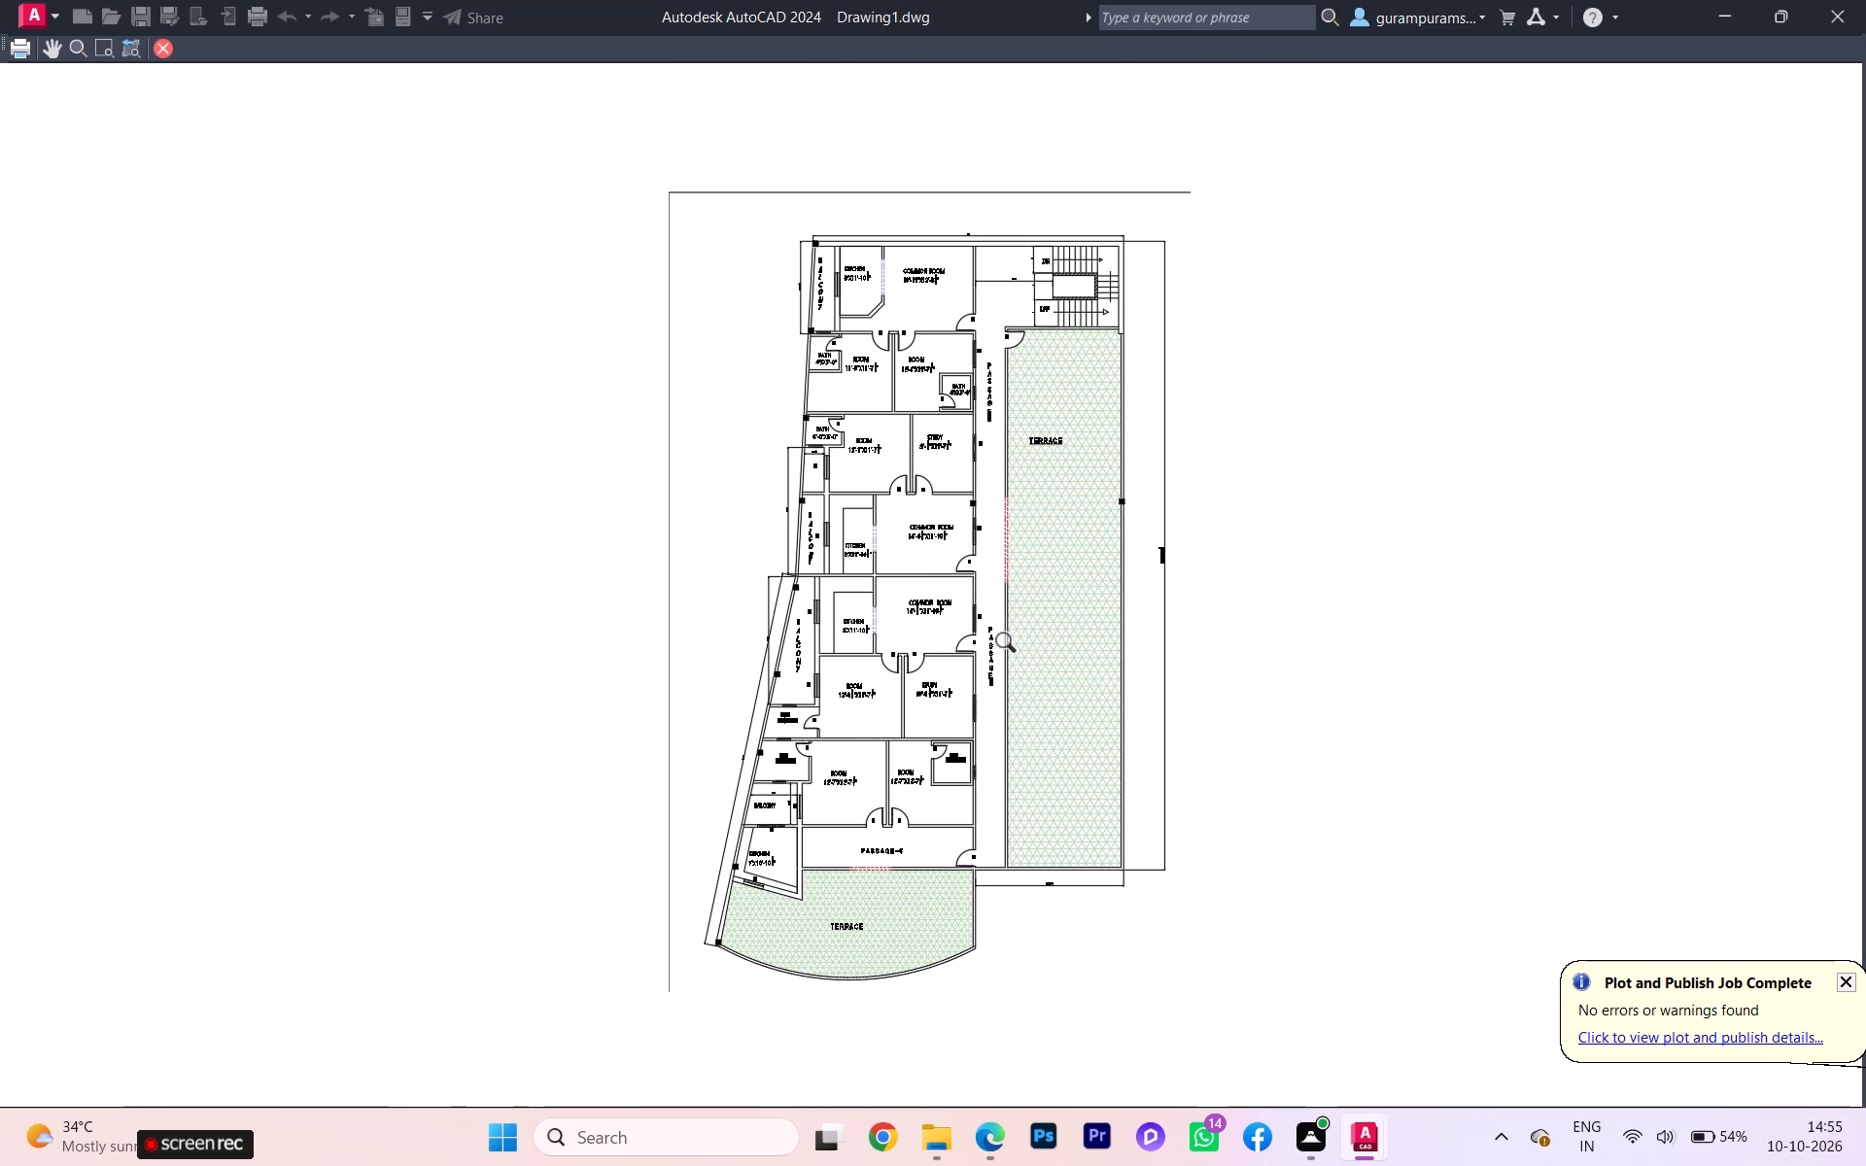
scroll(1012, 650, "down", 1)
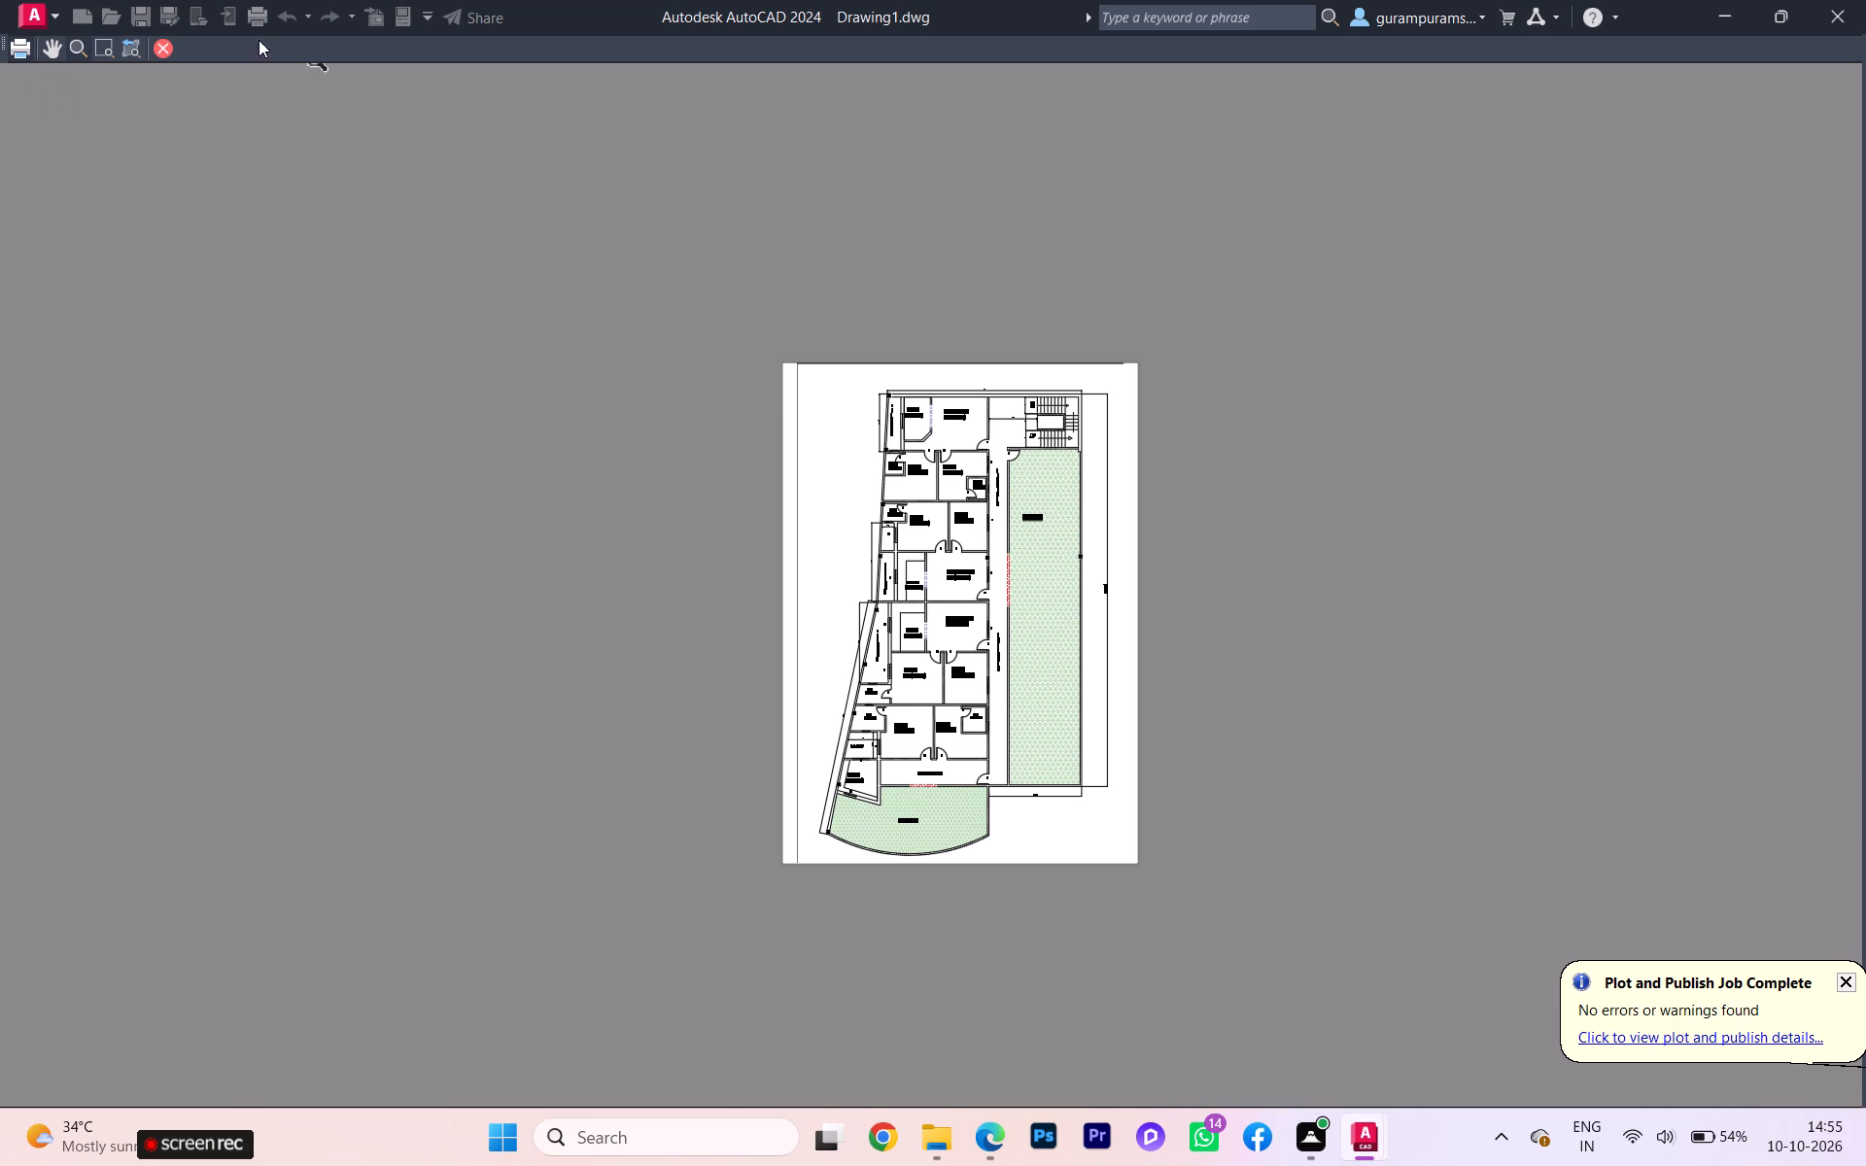
left_click(176, 47)
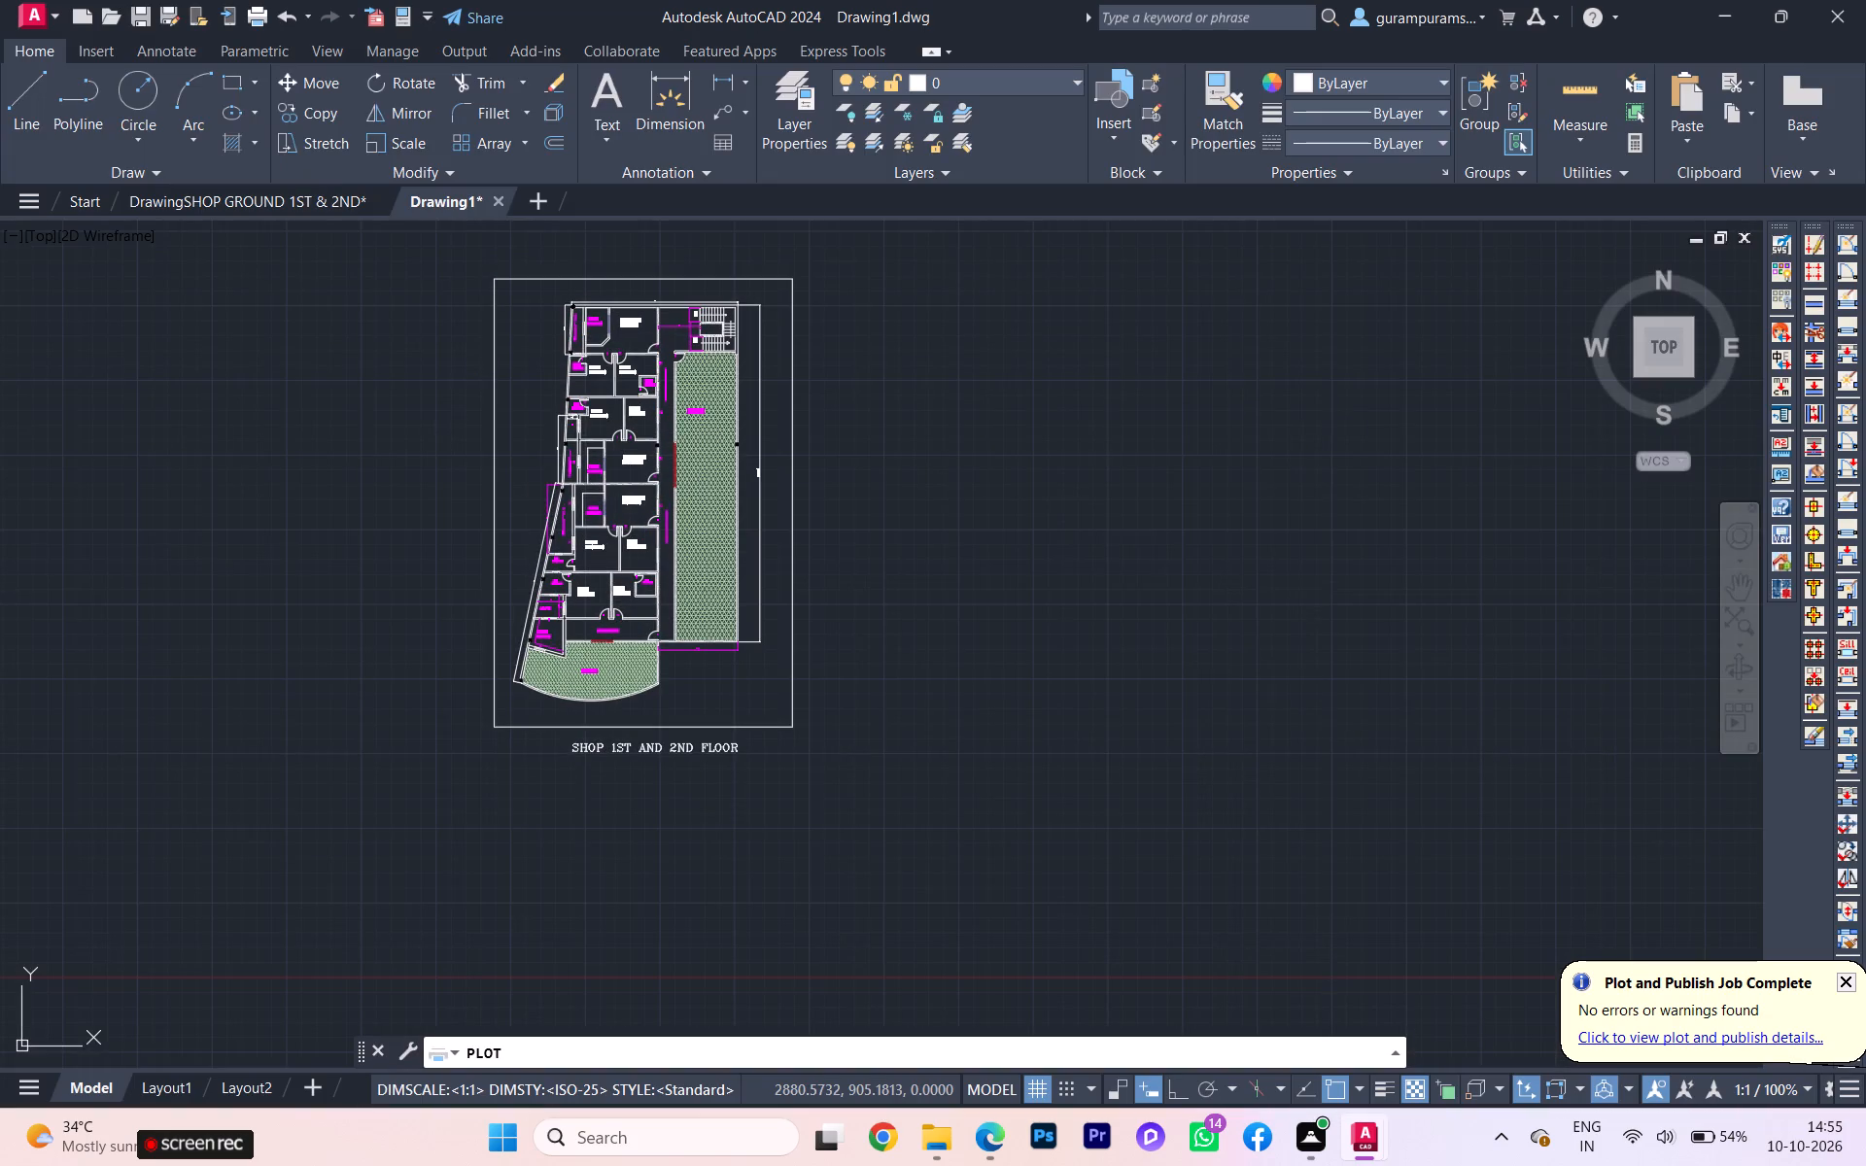
Redefine the plot window to take in the whole frame and the title label, and preview the sheet.
left_click(730, 706)
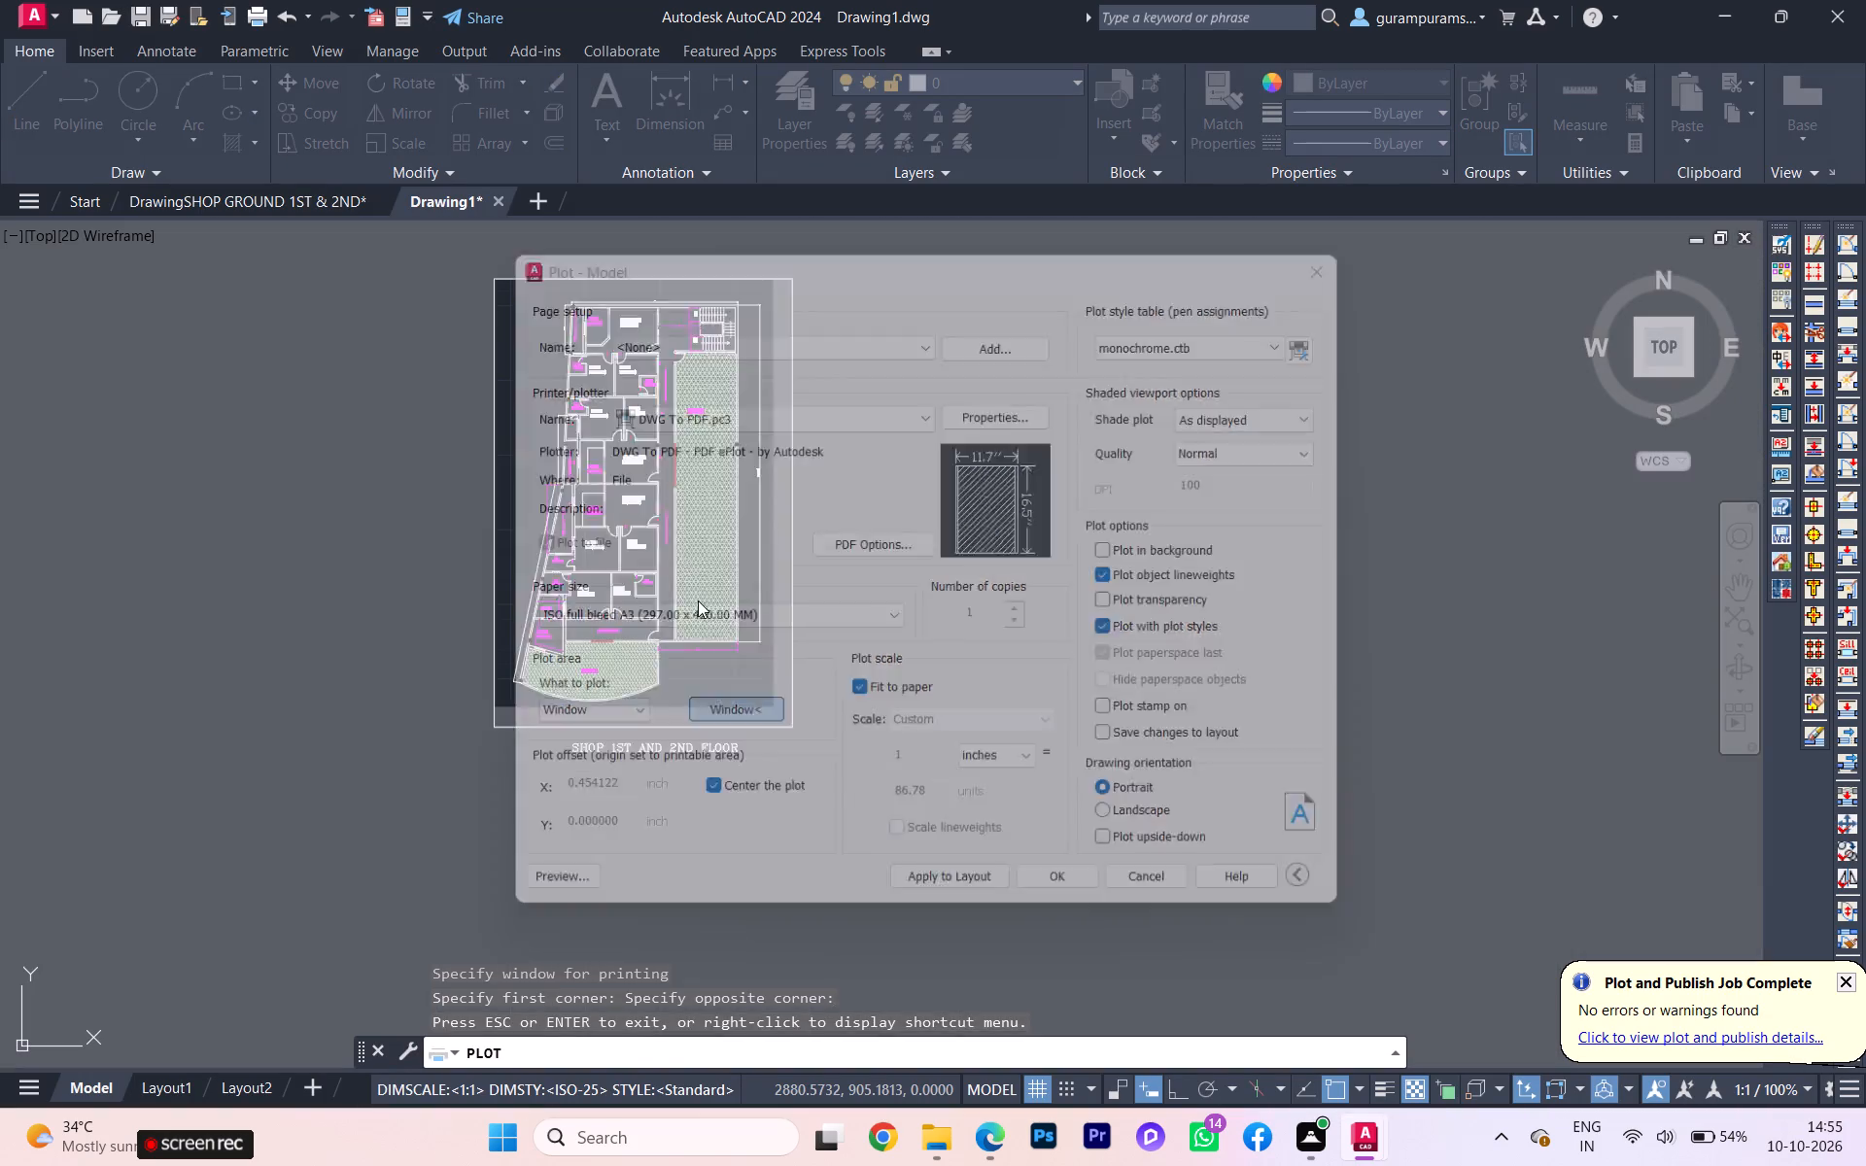
left_click(483, 267)
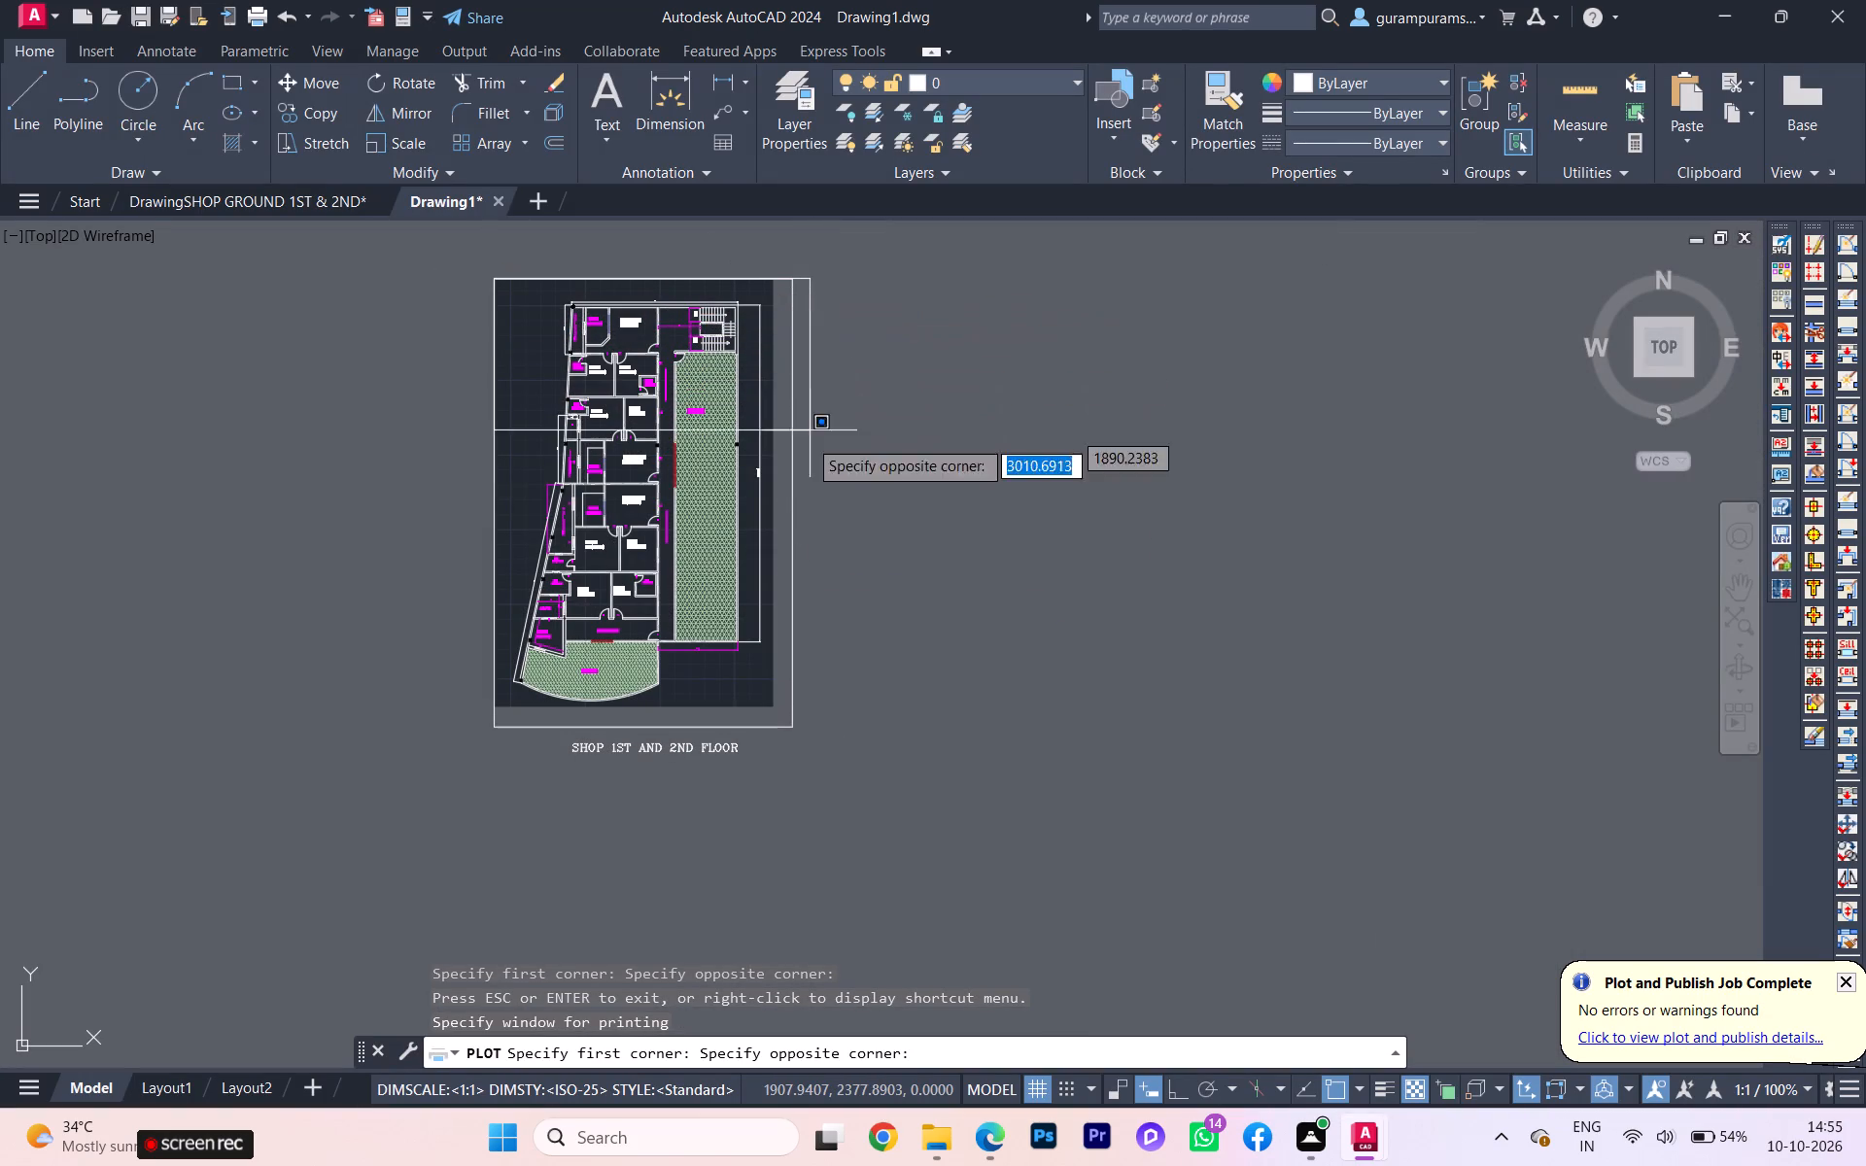
left_click(802, 769)
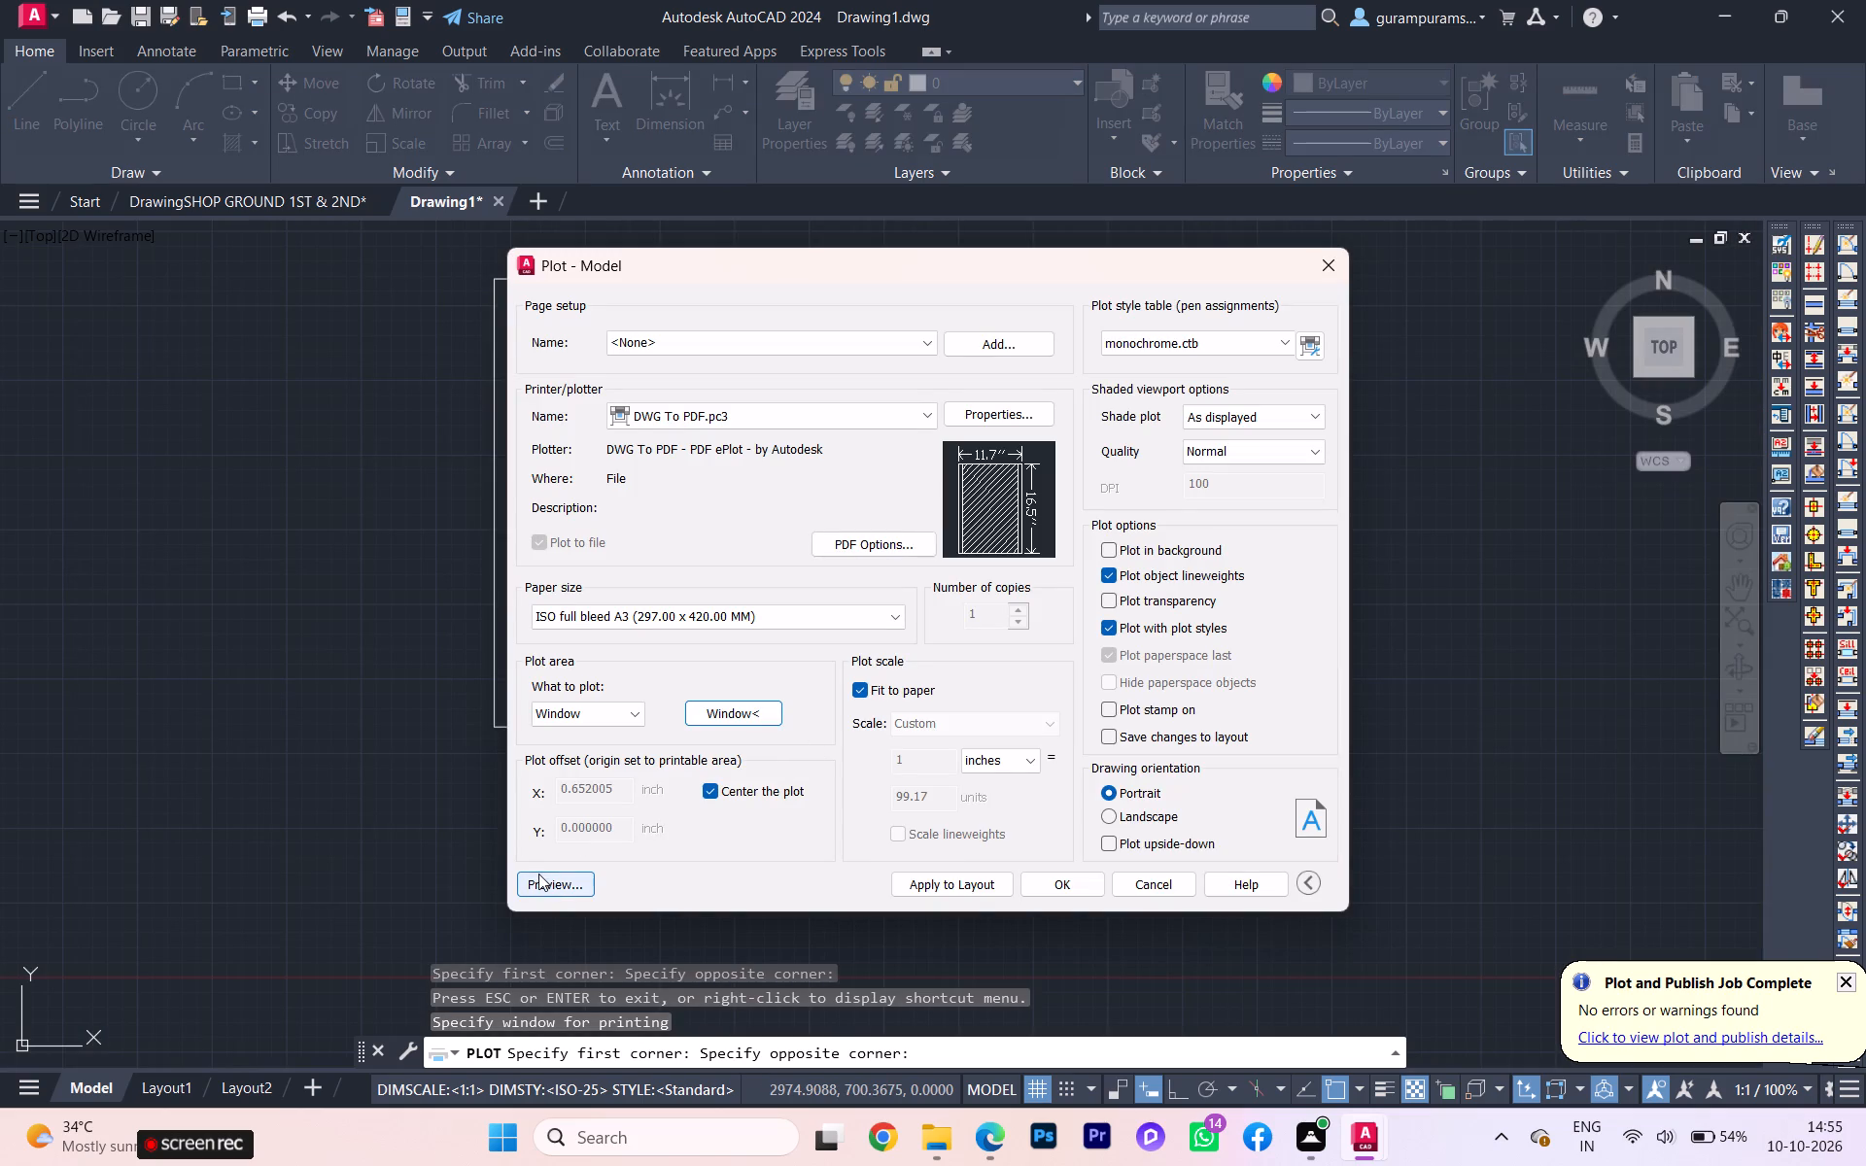
left_click(538, 874)
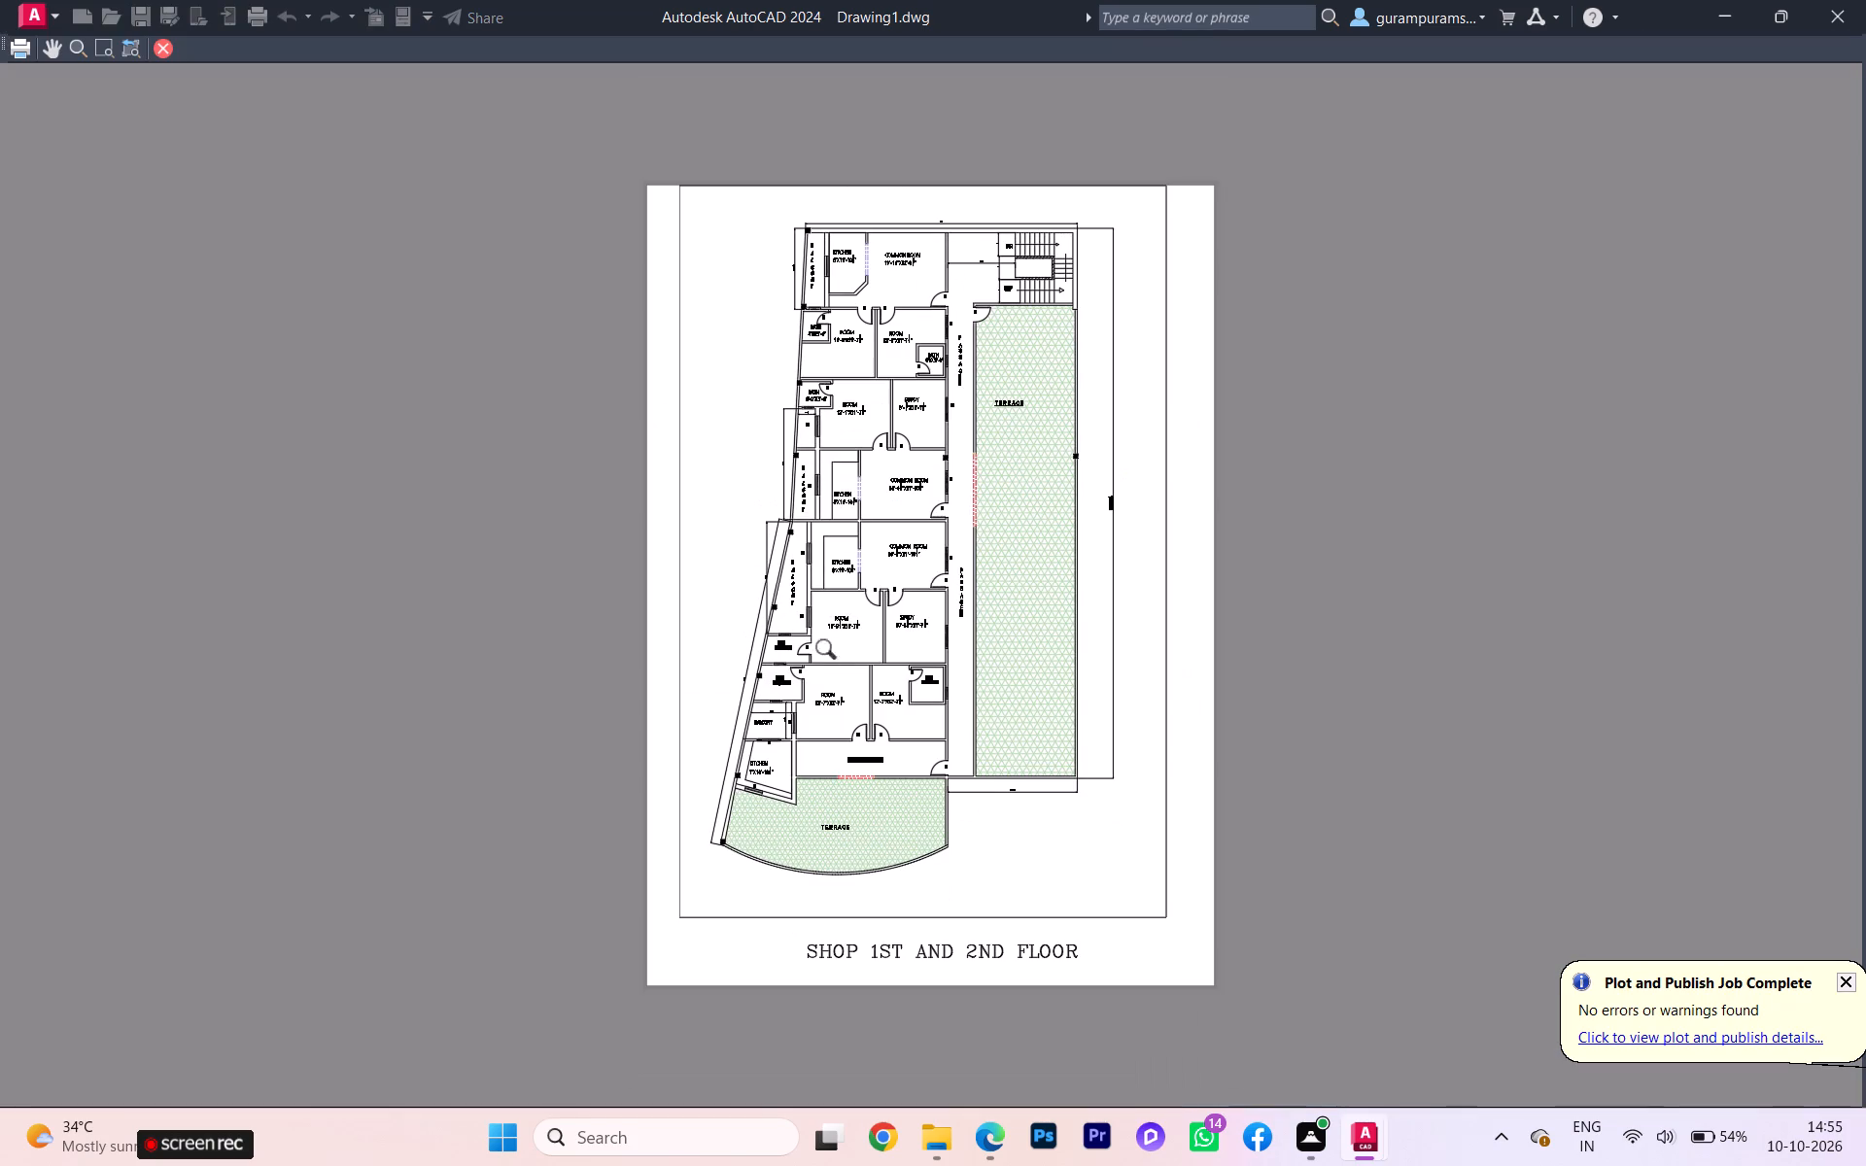
Plot the sheet to the internship files folder, overwriting DrawingSHOP GROUND 1ST & 2ND-Model.pdf.
left_click(10, 35)
left_click(16, 44)
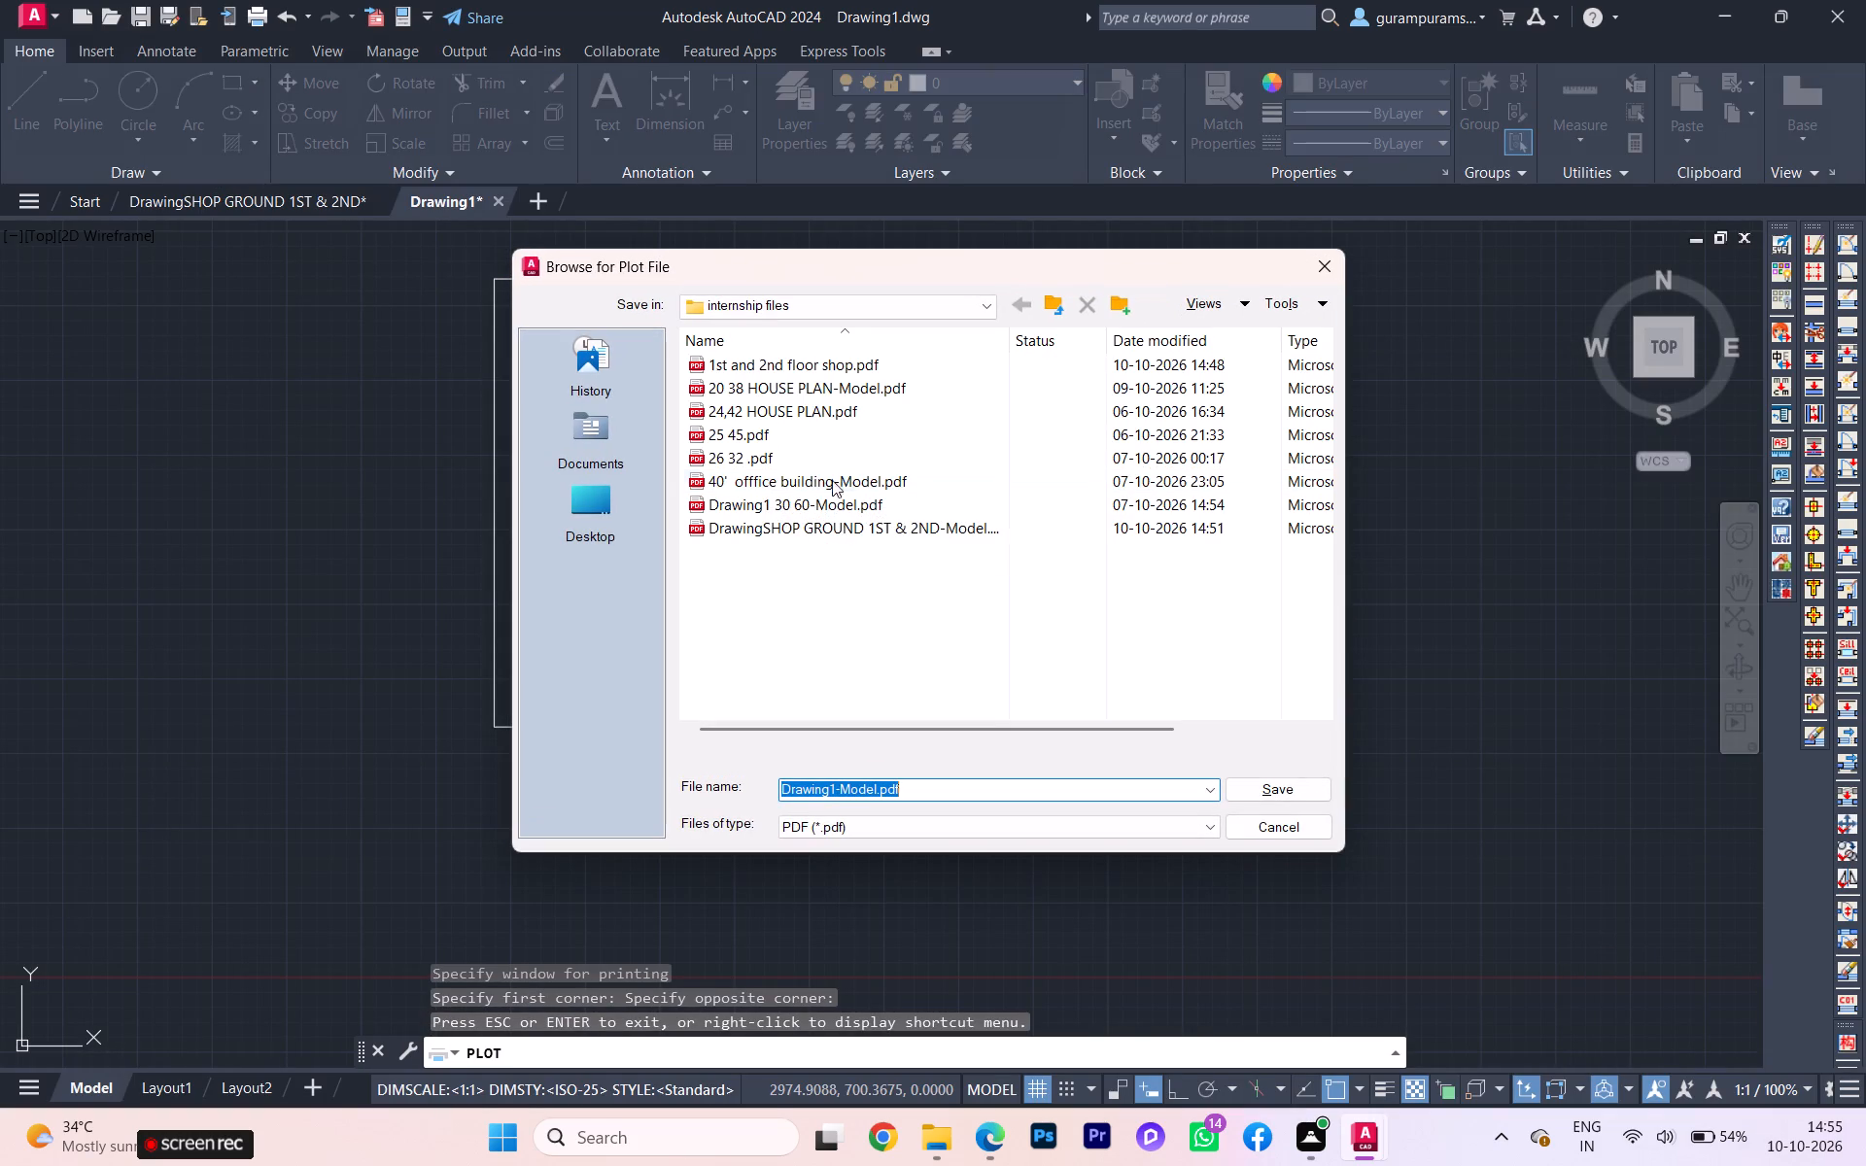
left_click(771, 537)
left_click(1264, 781)
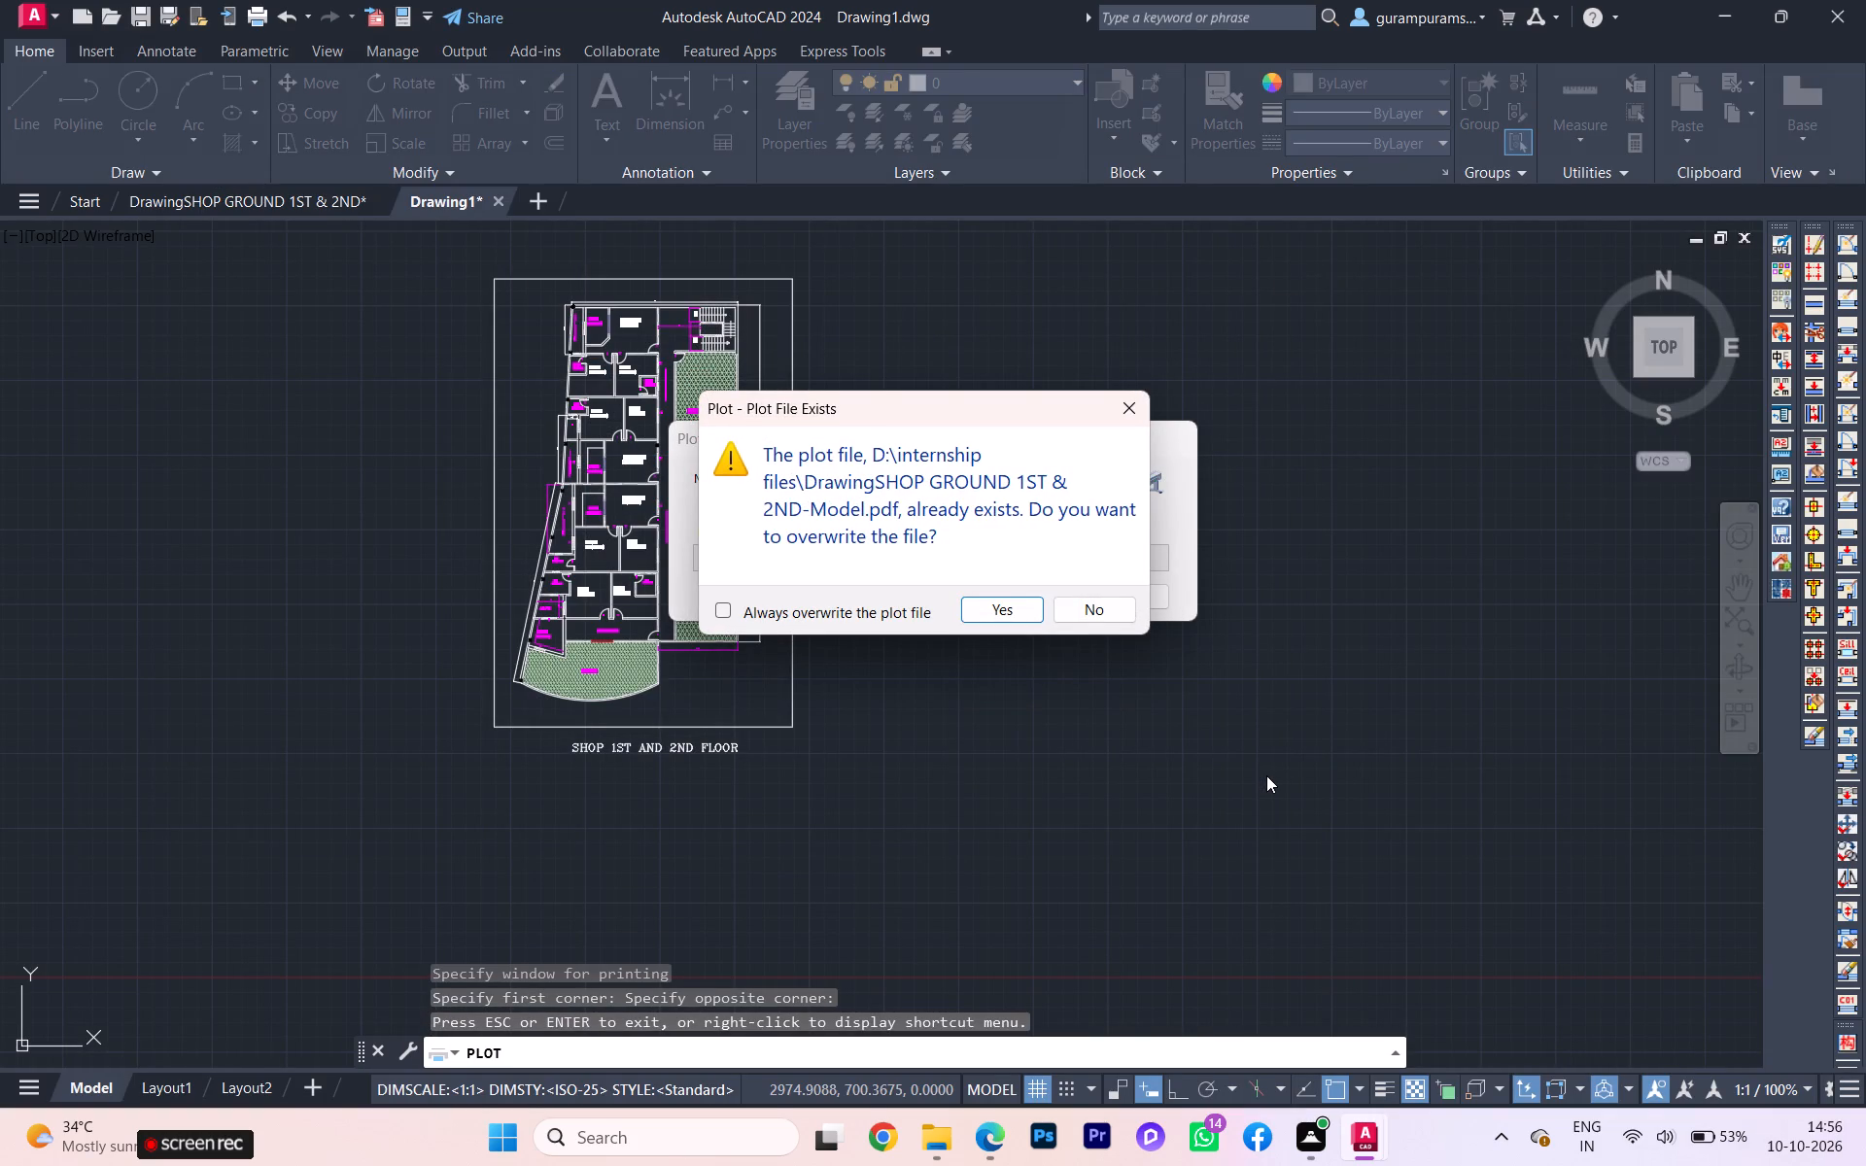
key("Return")
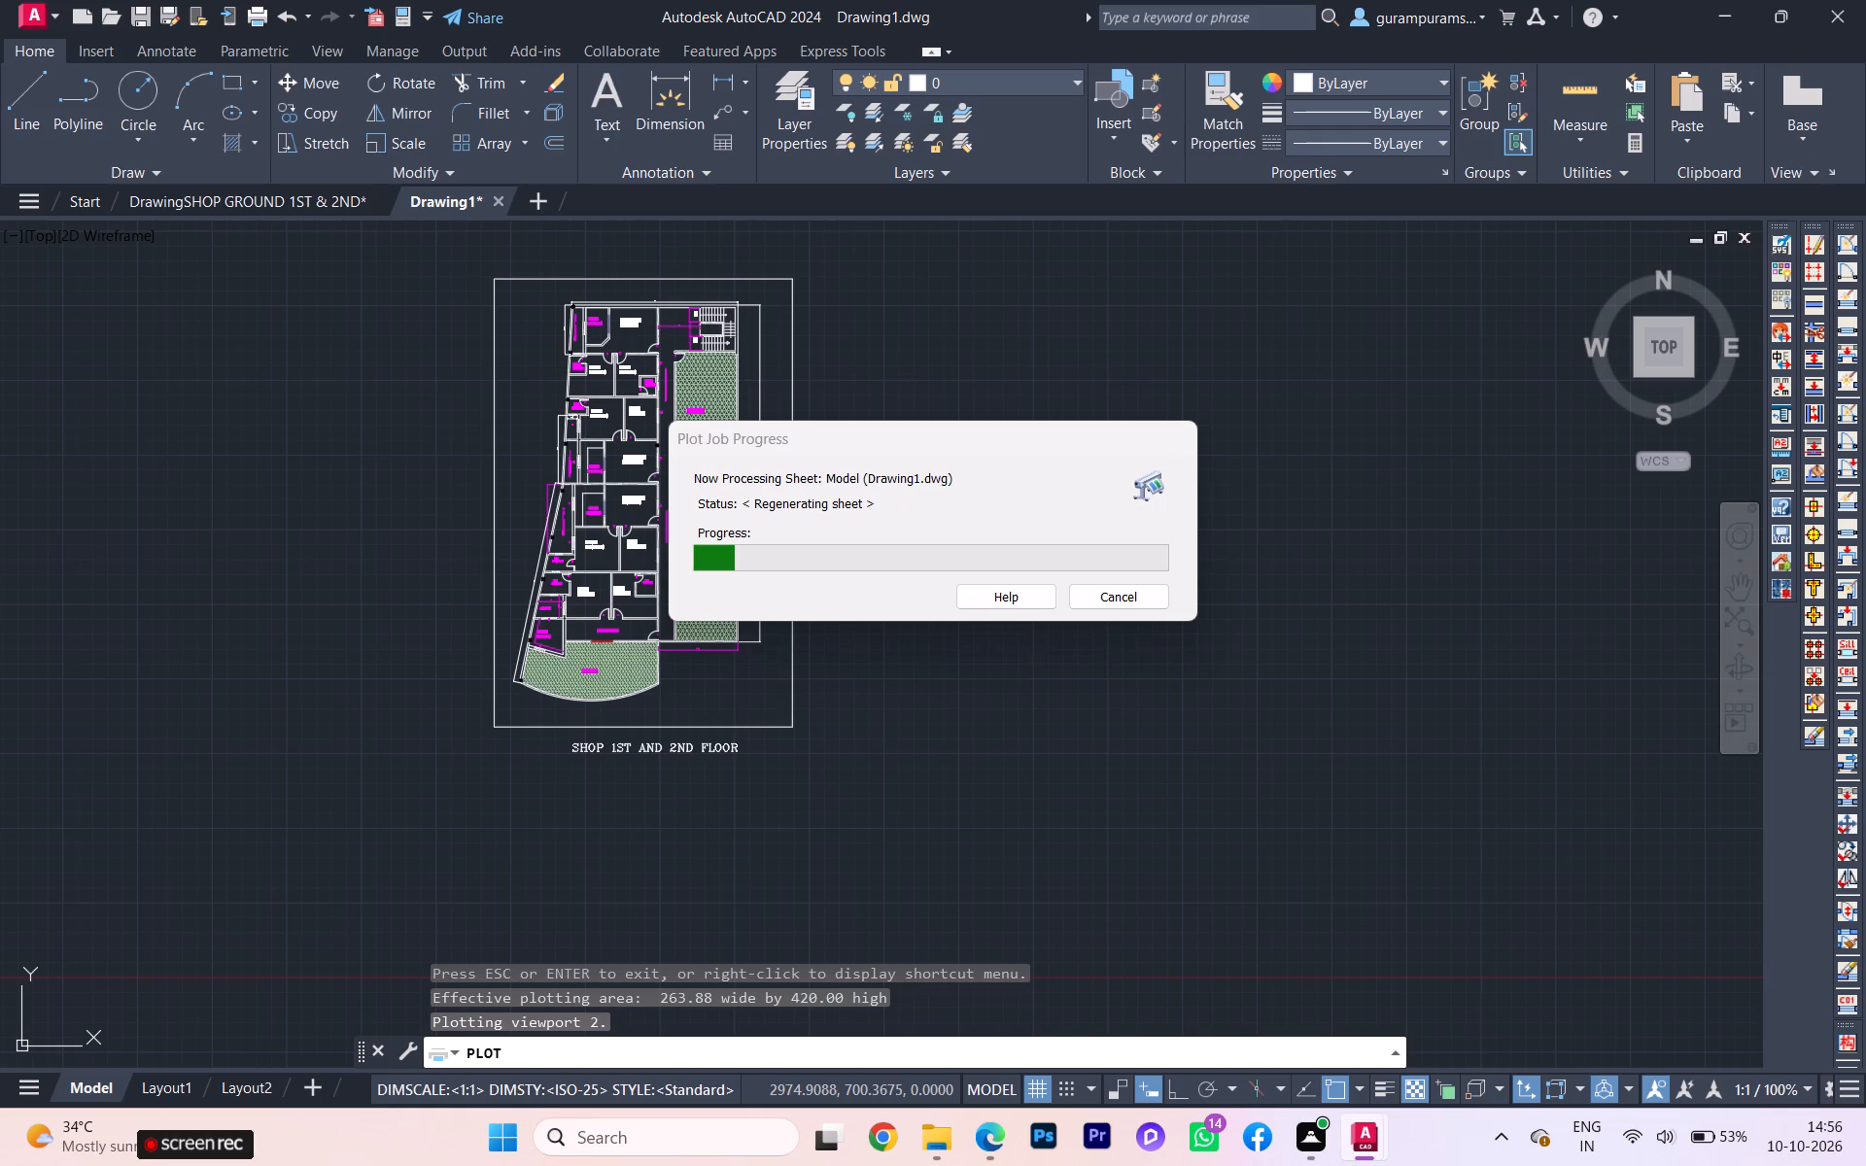
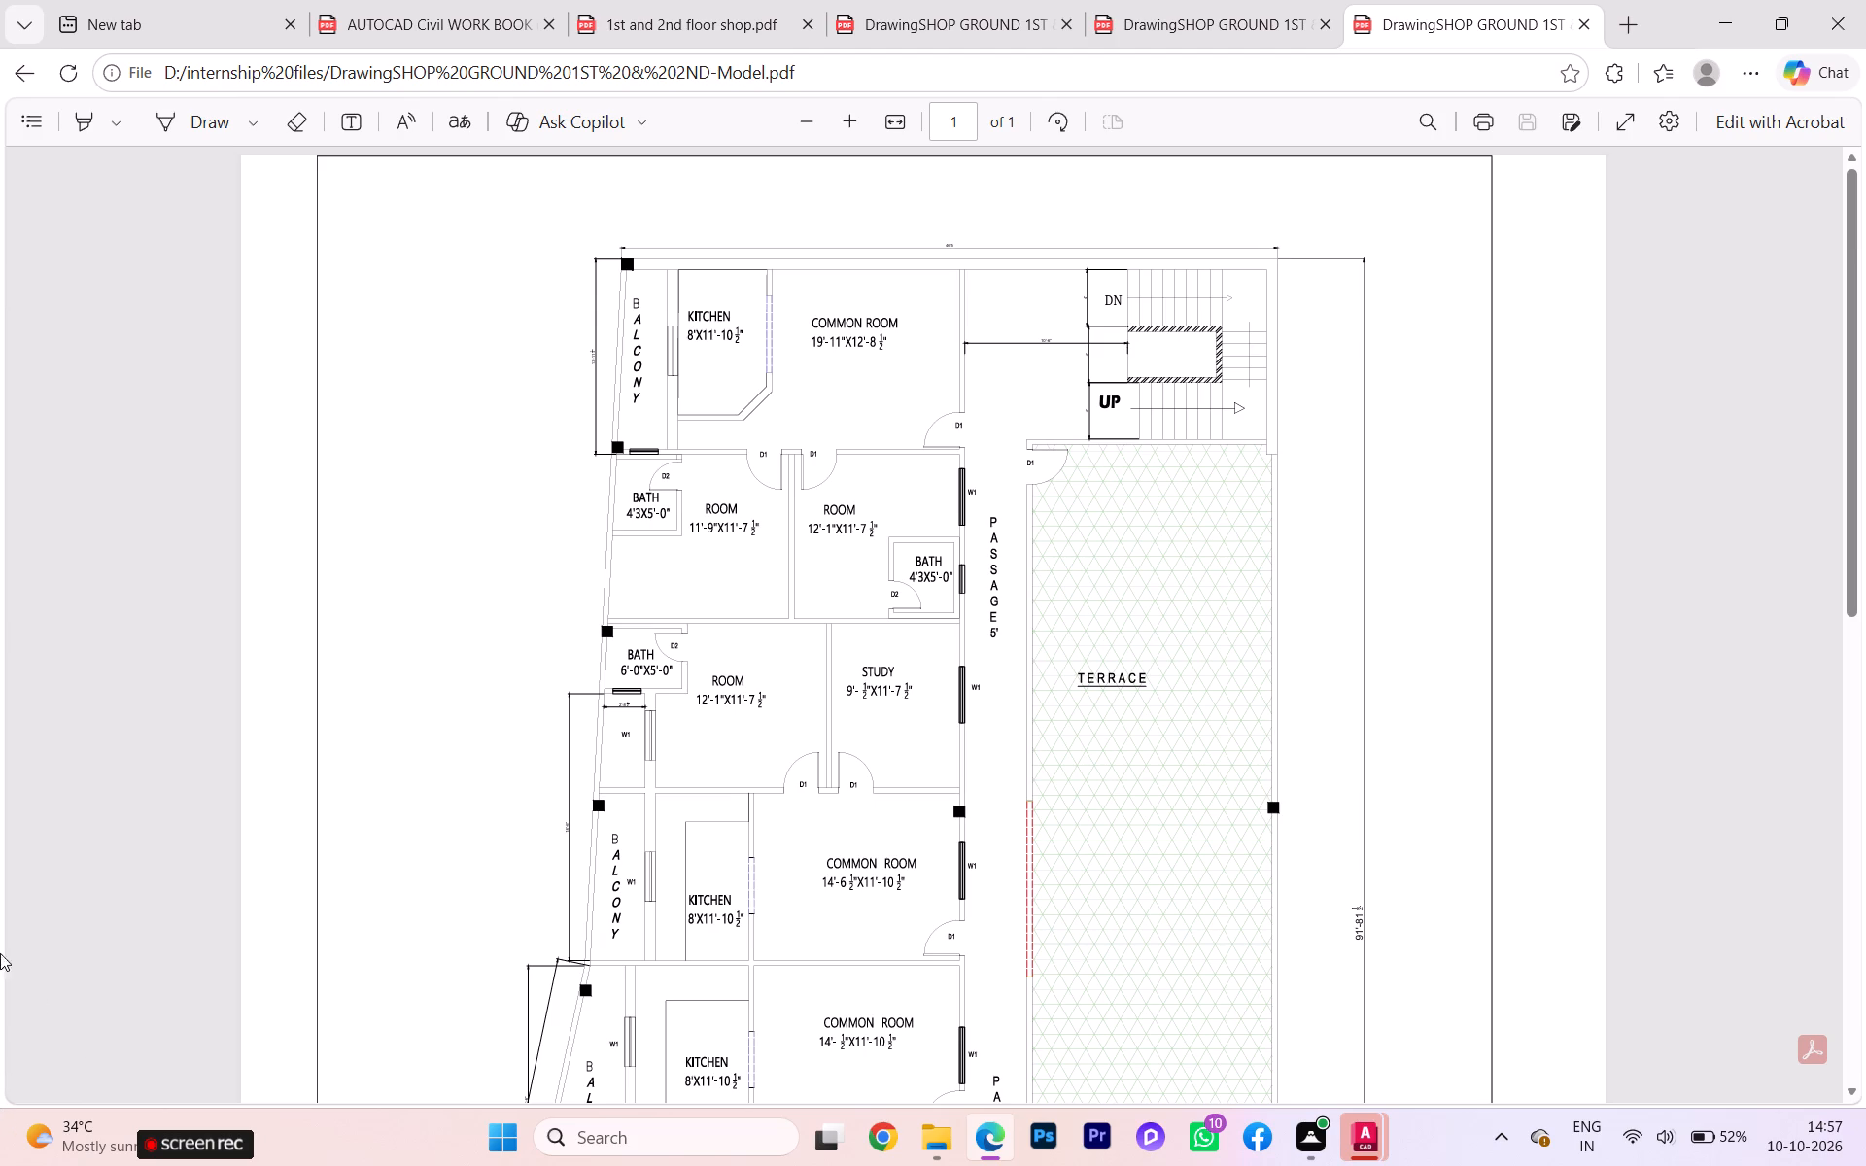
Examine the plotted upper floor PDF from the top dimensions to the bottom terrace for completeness and fit.
scroll(686, 534, "down", 3)
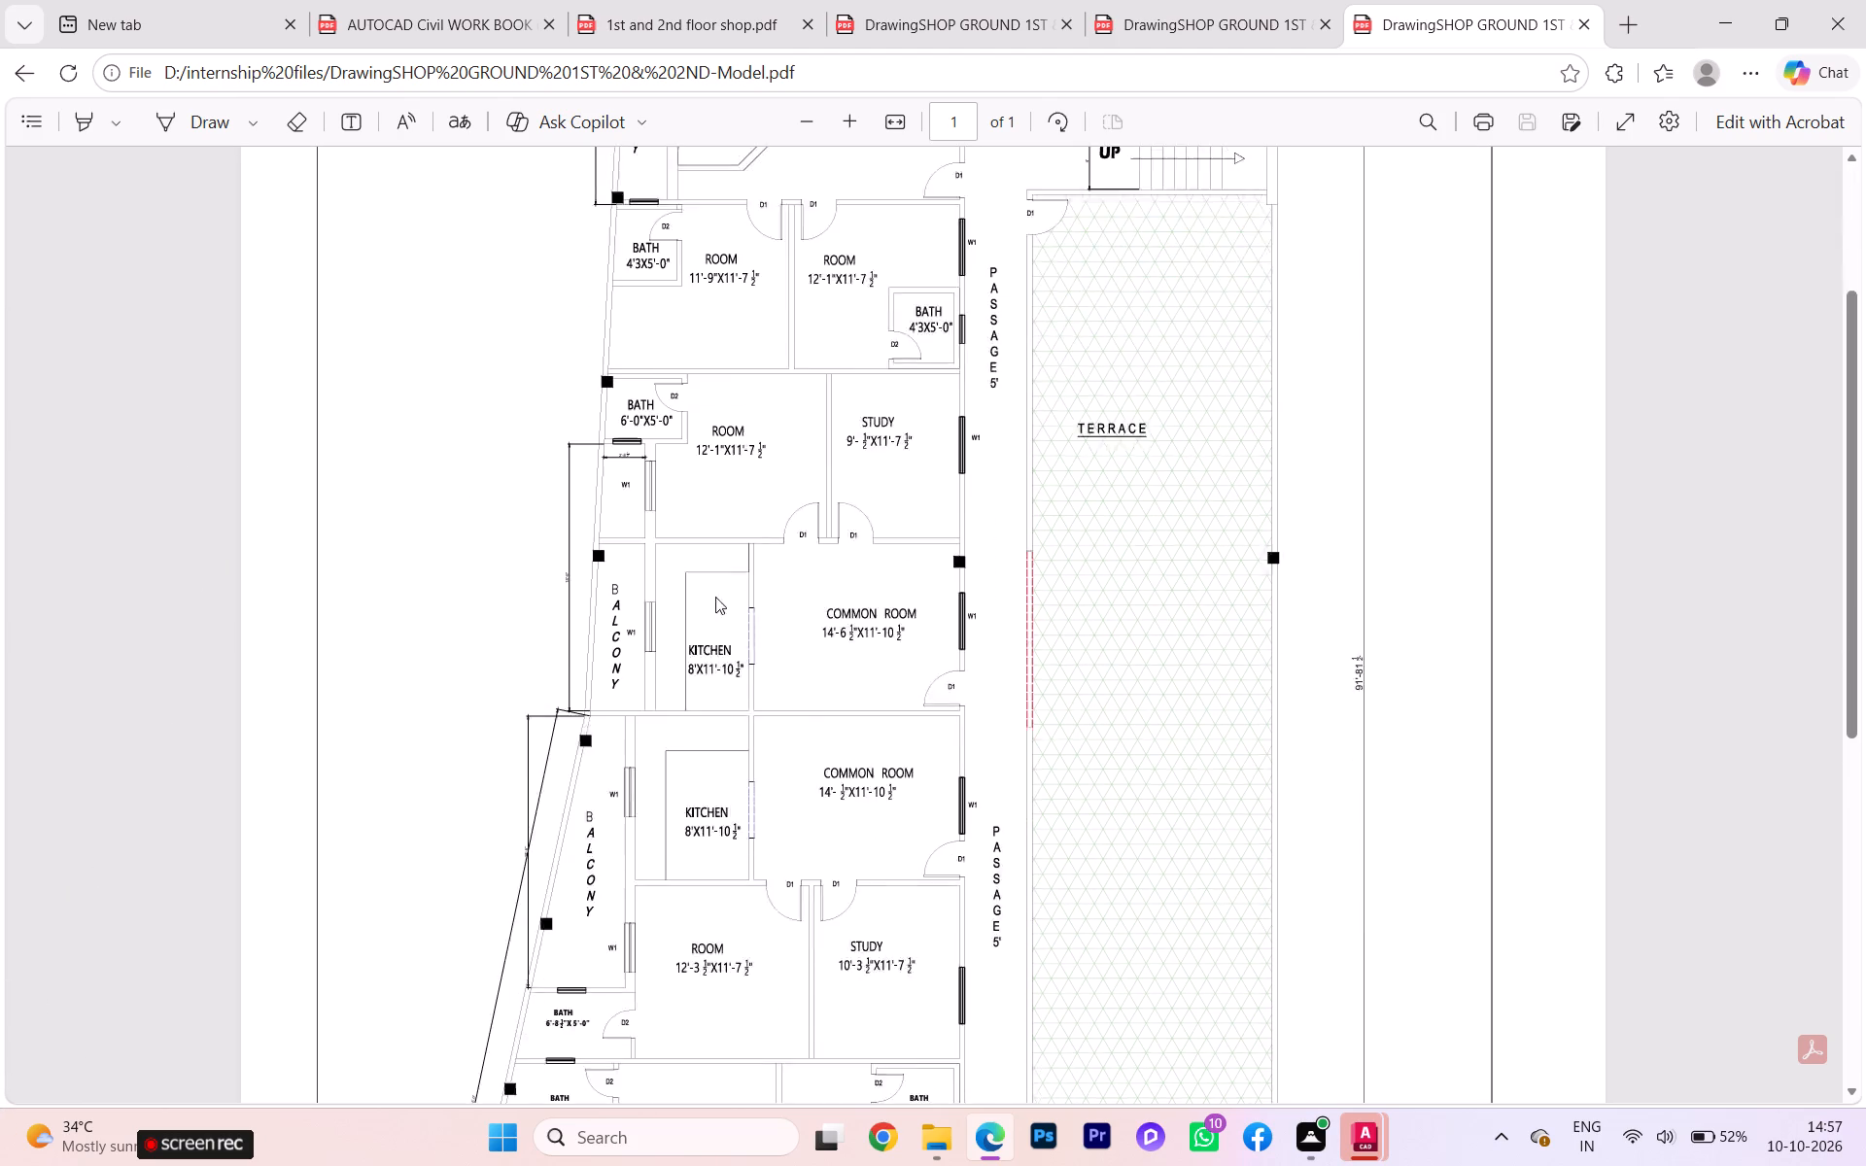
scroll(755, 662, "up", 2)
scroll(758, 666, "down", 2)
scroll(763, 677, "up", 1)
scroll(791, 710, "down", 2)
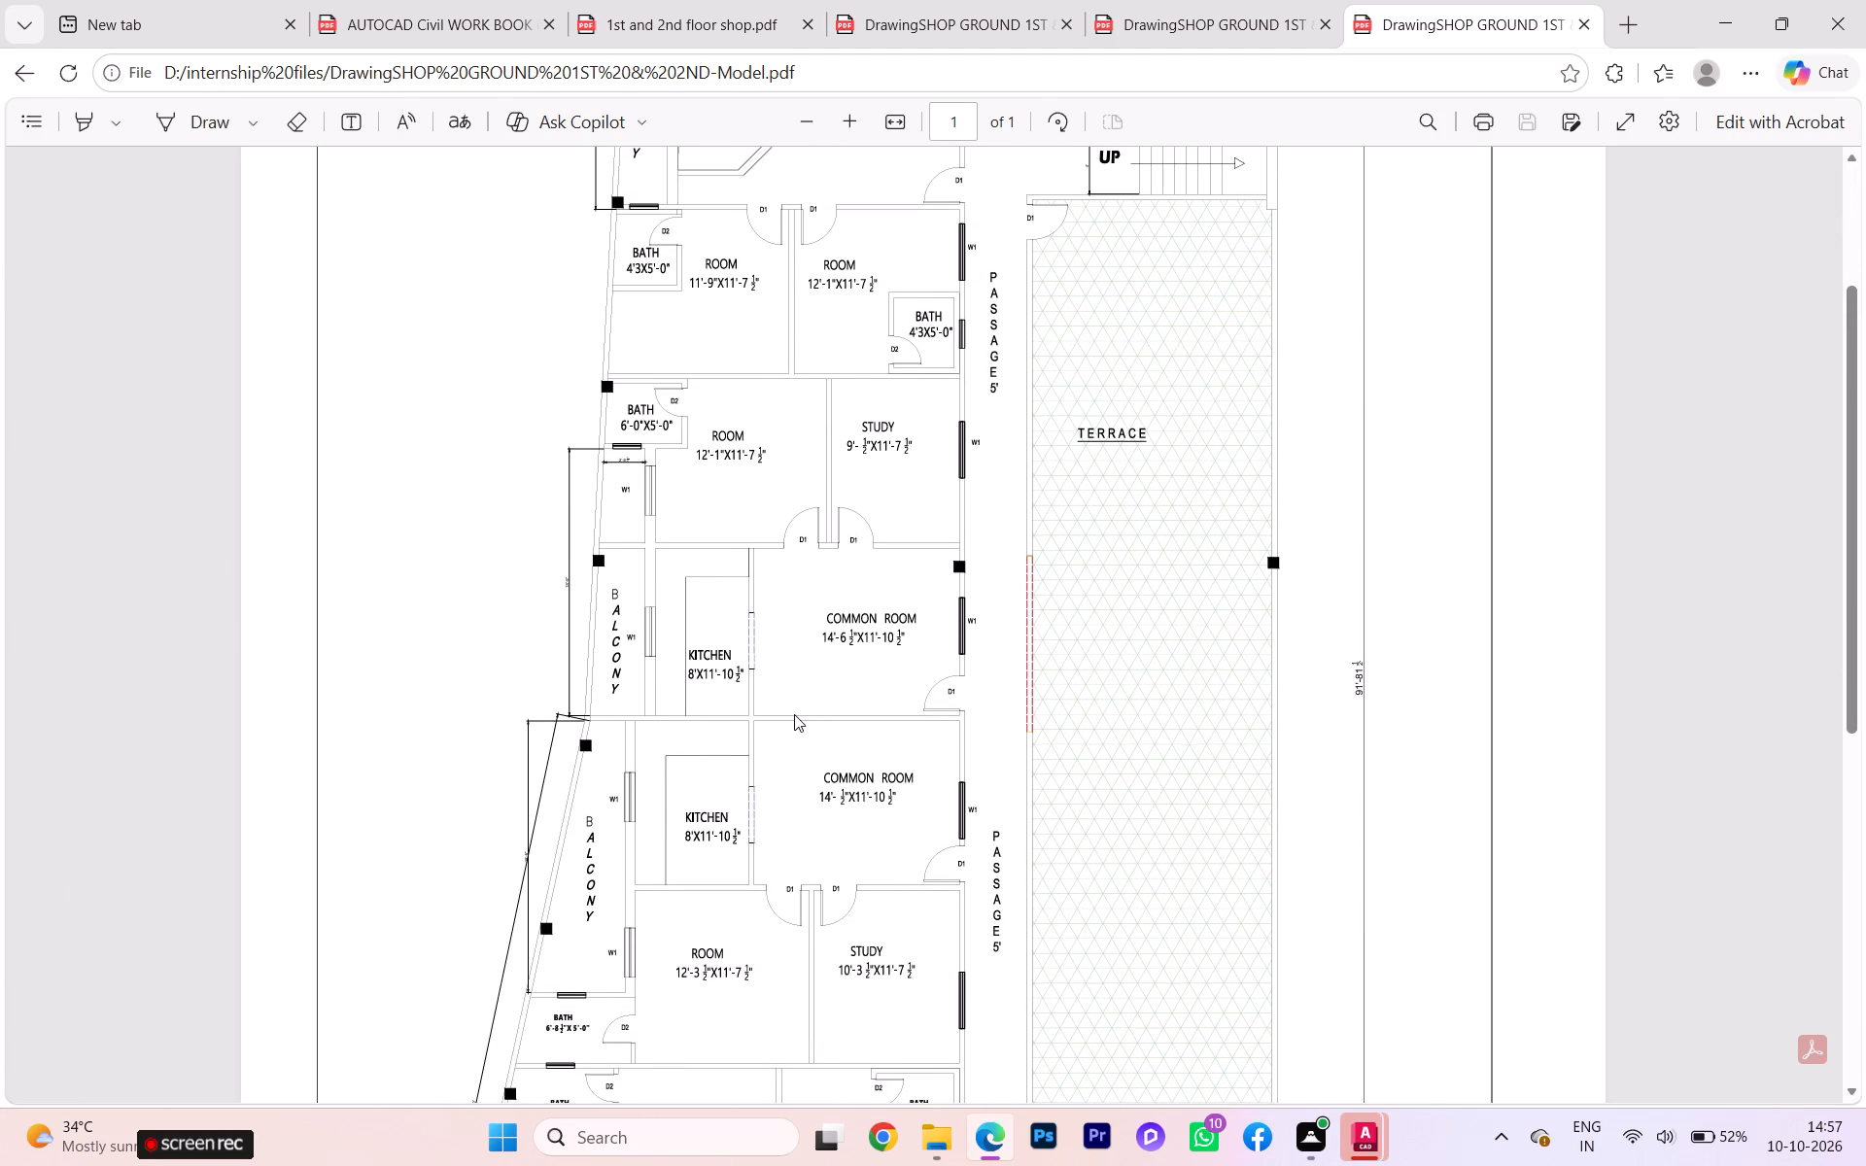
scroll(796, 717, "down", 3)
scroll(796, 717, "up", 1)
scroll(796, 717, "down", 1)
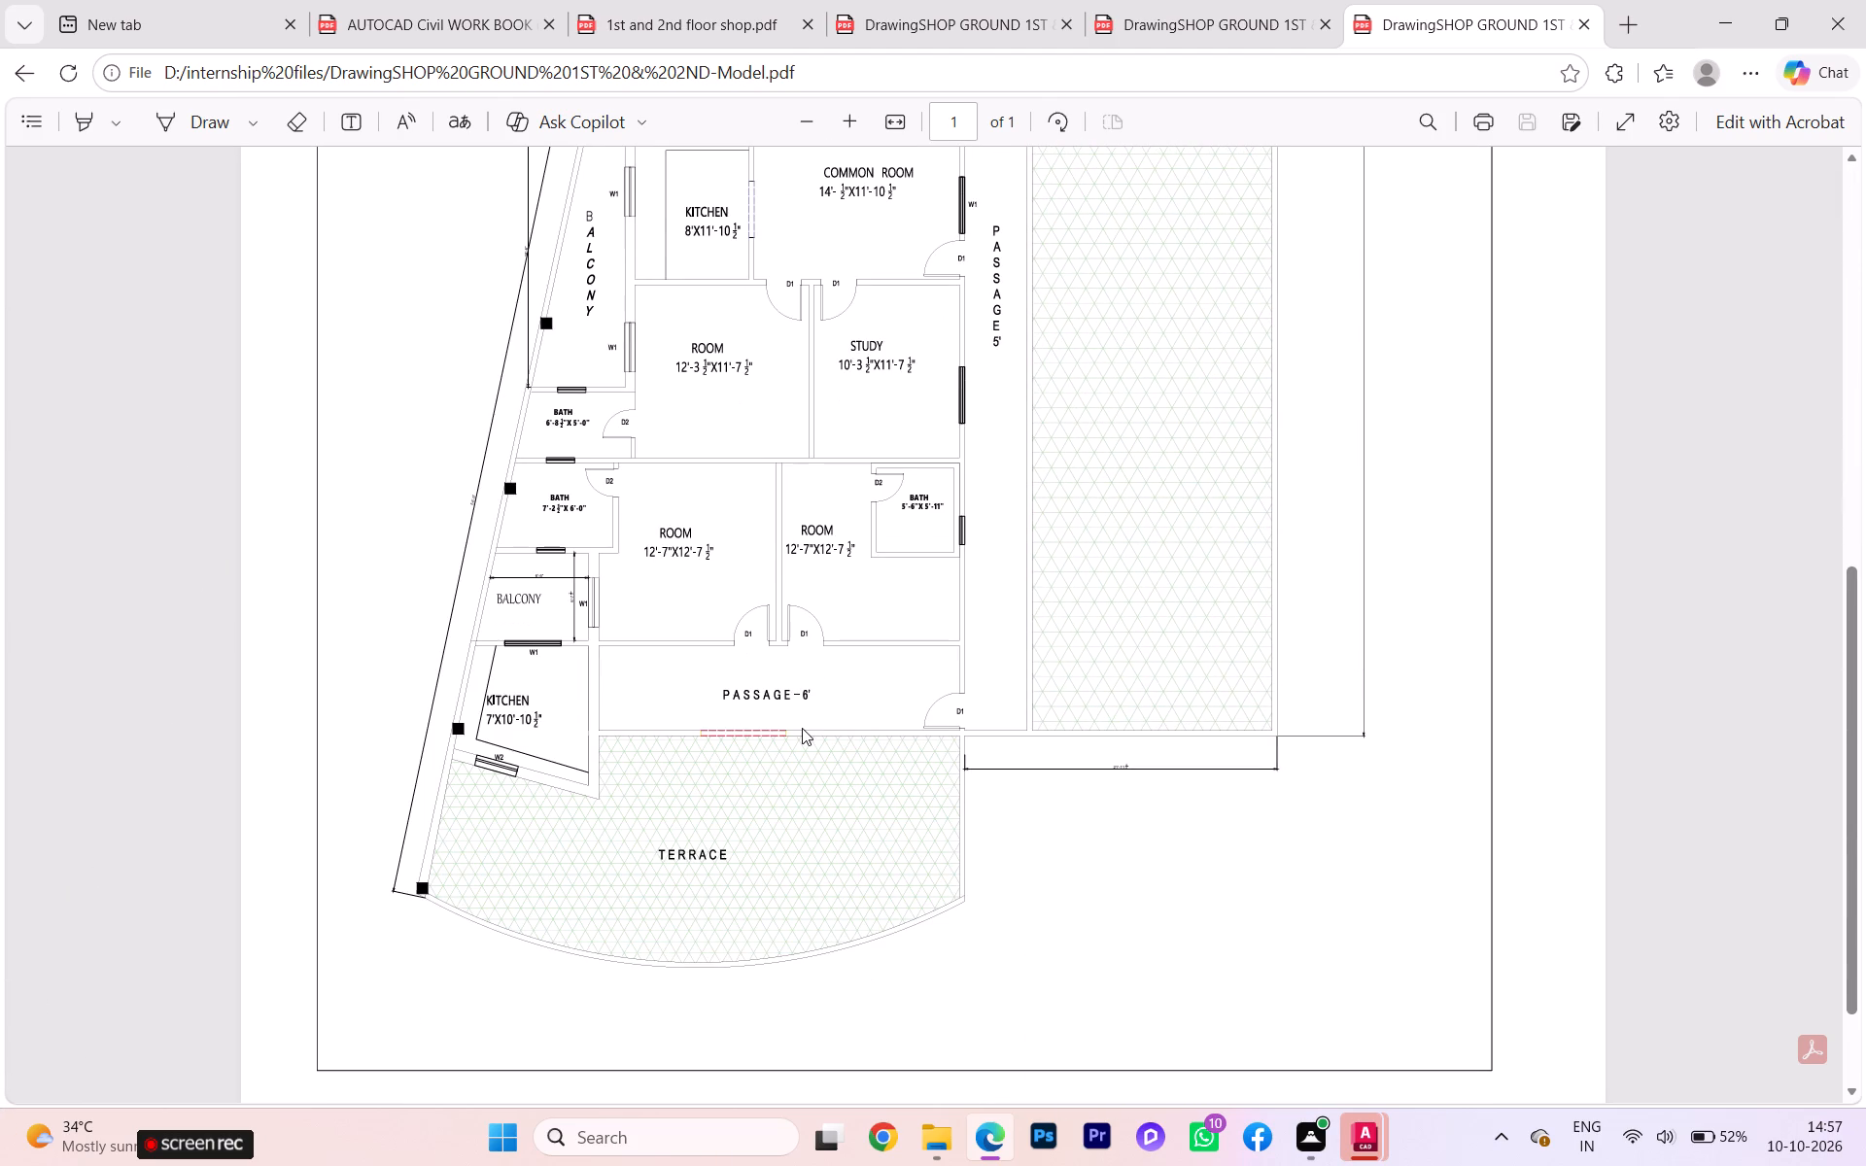
scroll(873, 386, "up", 3)
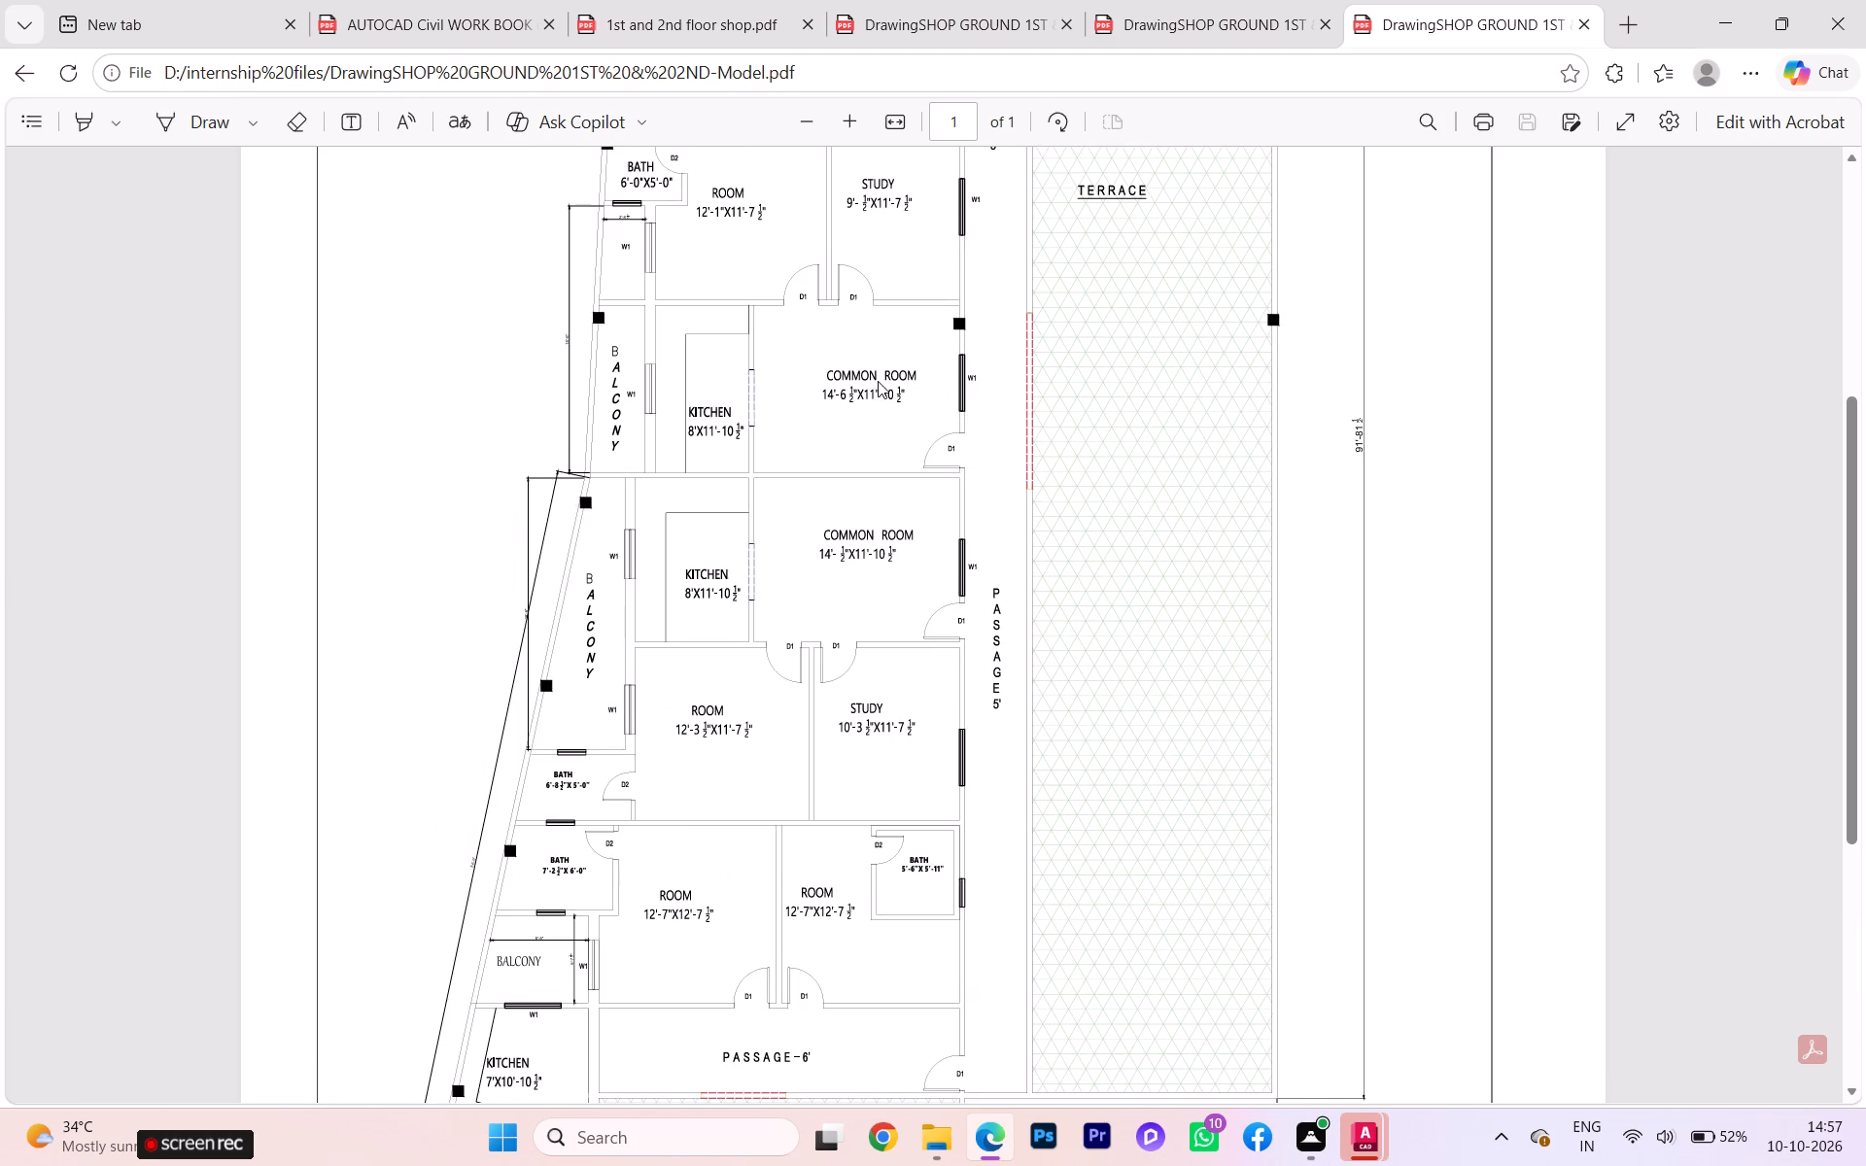
scroll(878, 375, "up", 1)
scroll(878, 375, "down", 1)
scroll(878, 375, "up", 5)
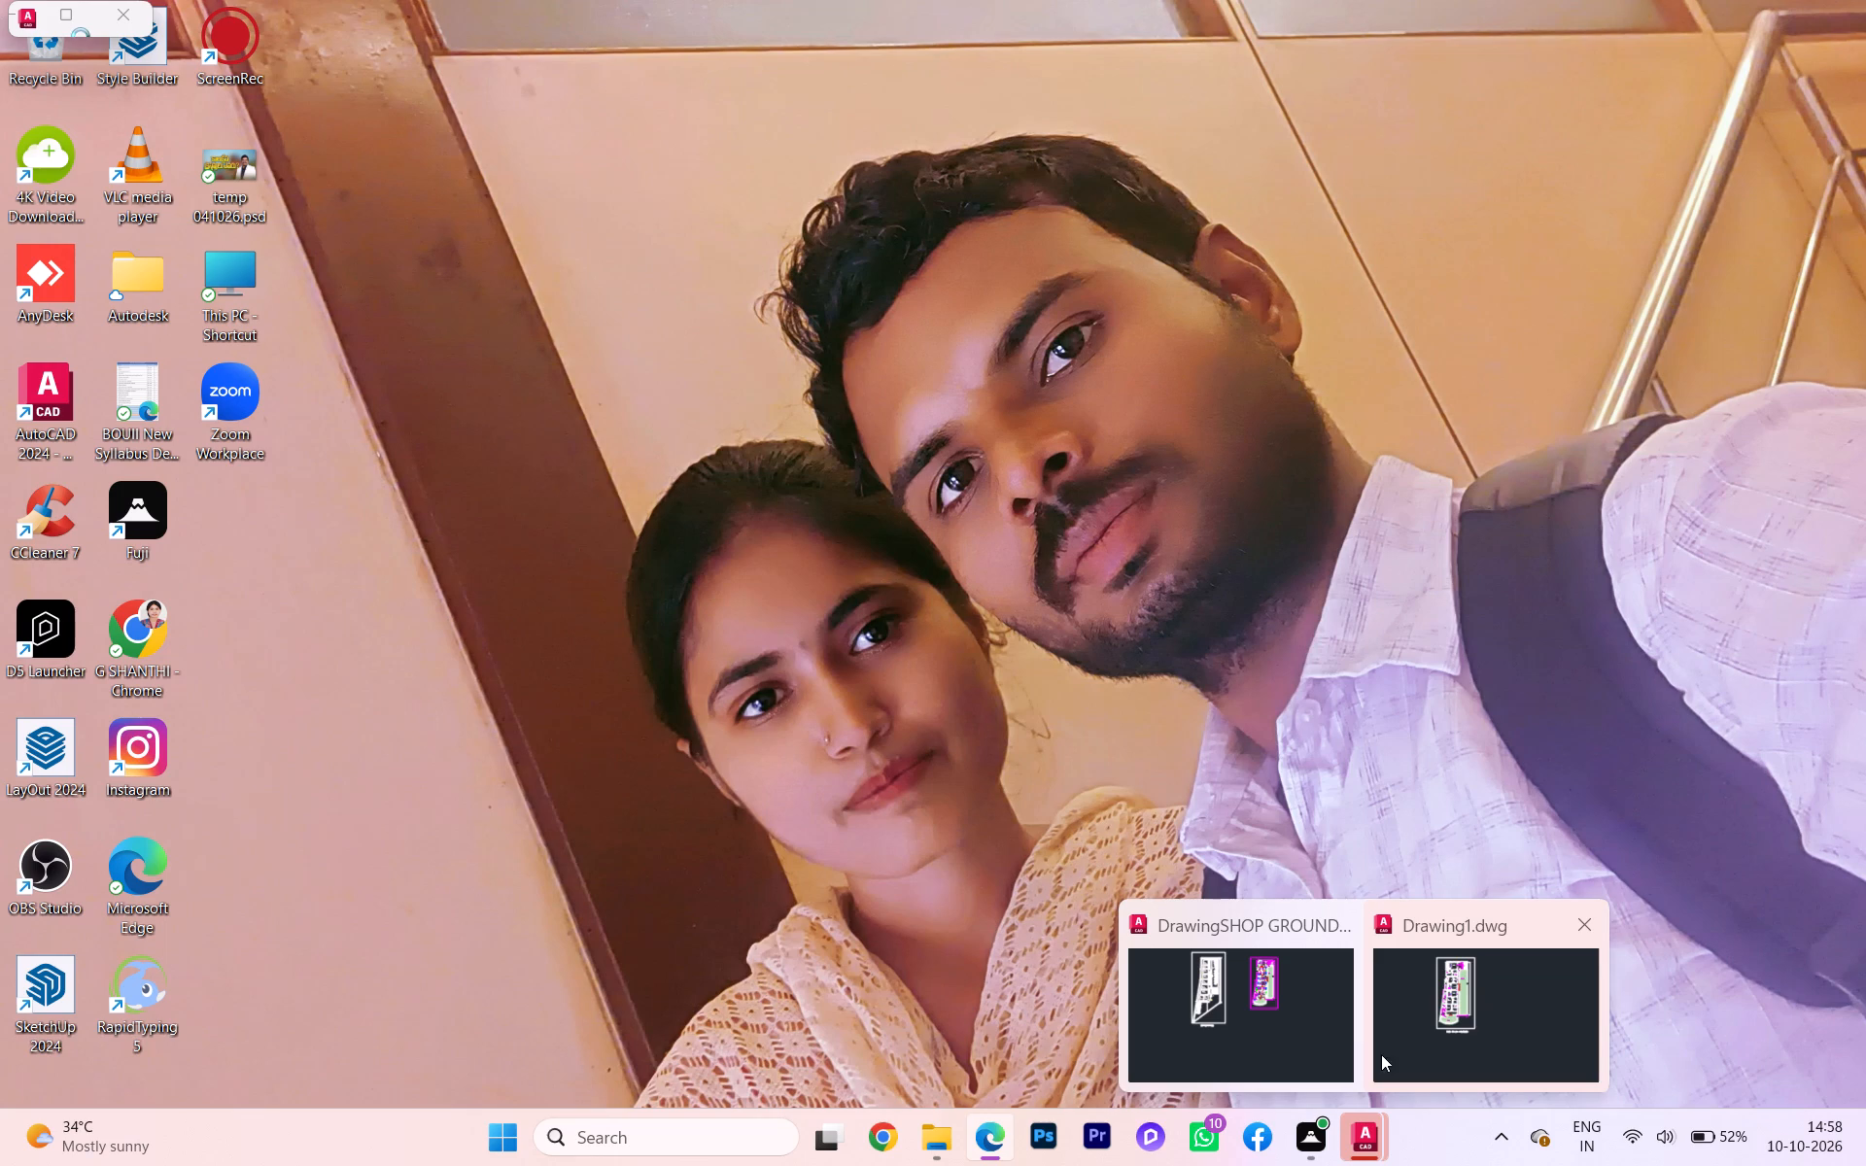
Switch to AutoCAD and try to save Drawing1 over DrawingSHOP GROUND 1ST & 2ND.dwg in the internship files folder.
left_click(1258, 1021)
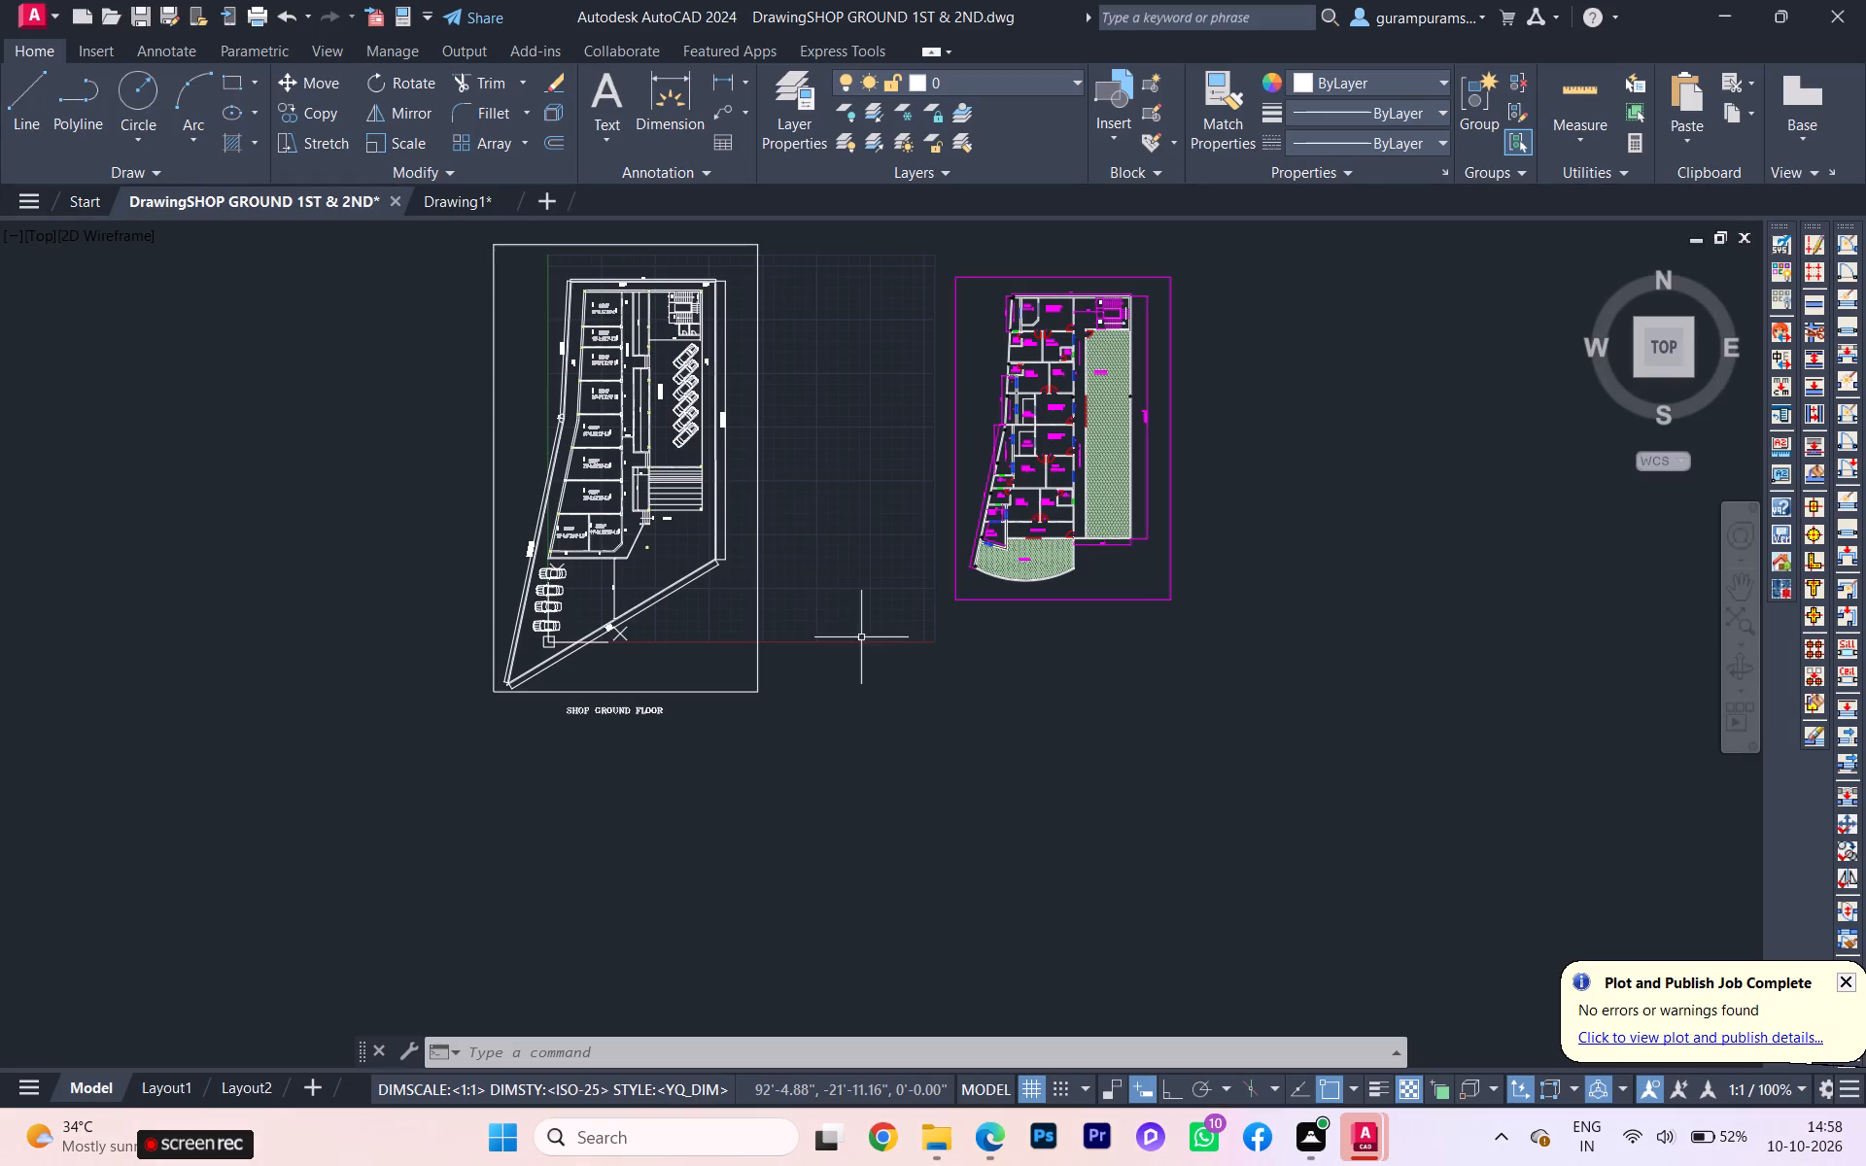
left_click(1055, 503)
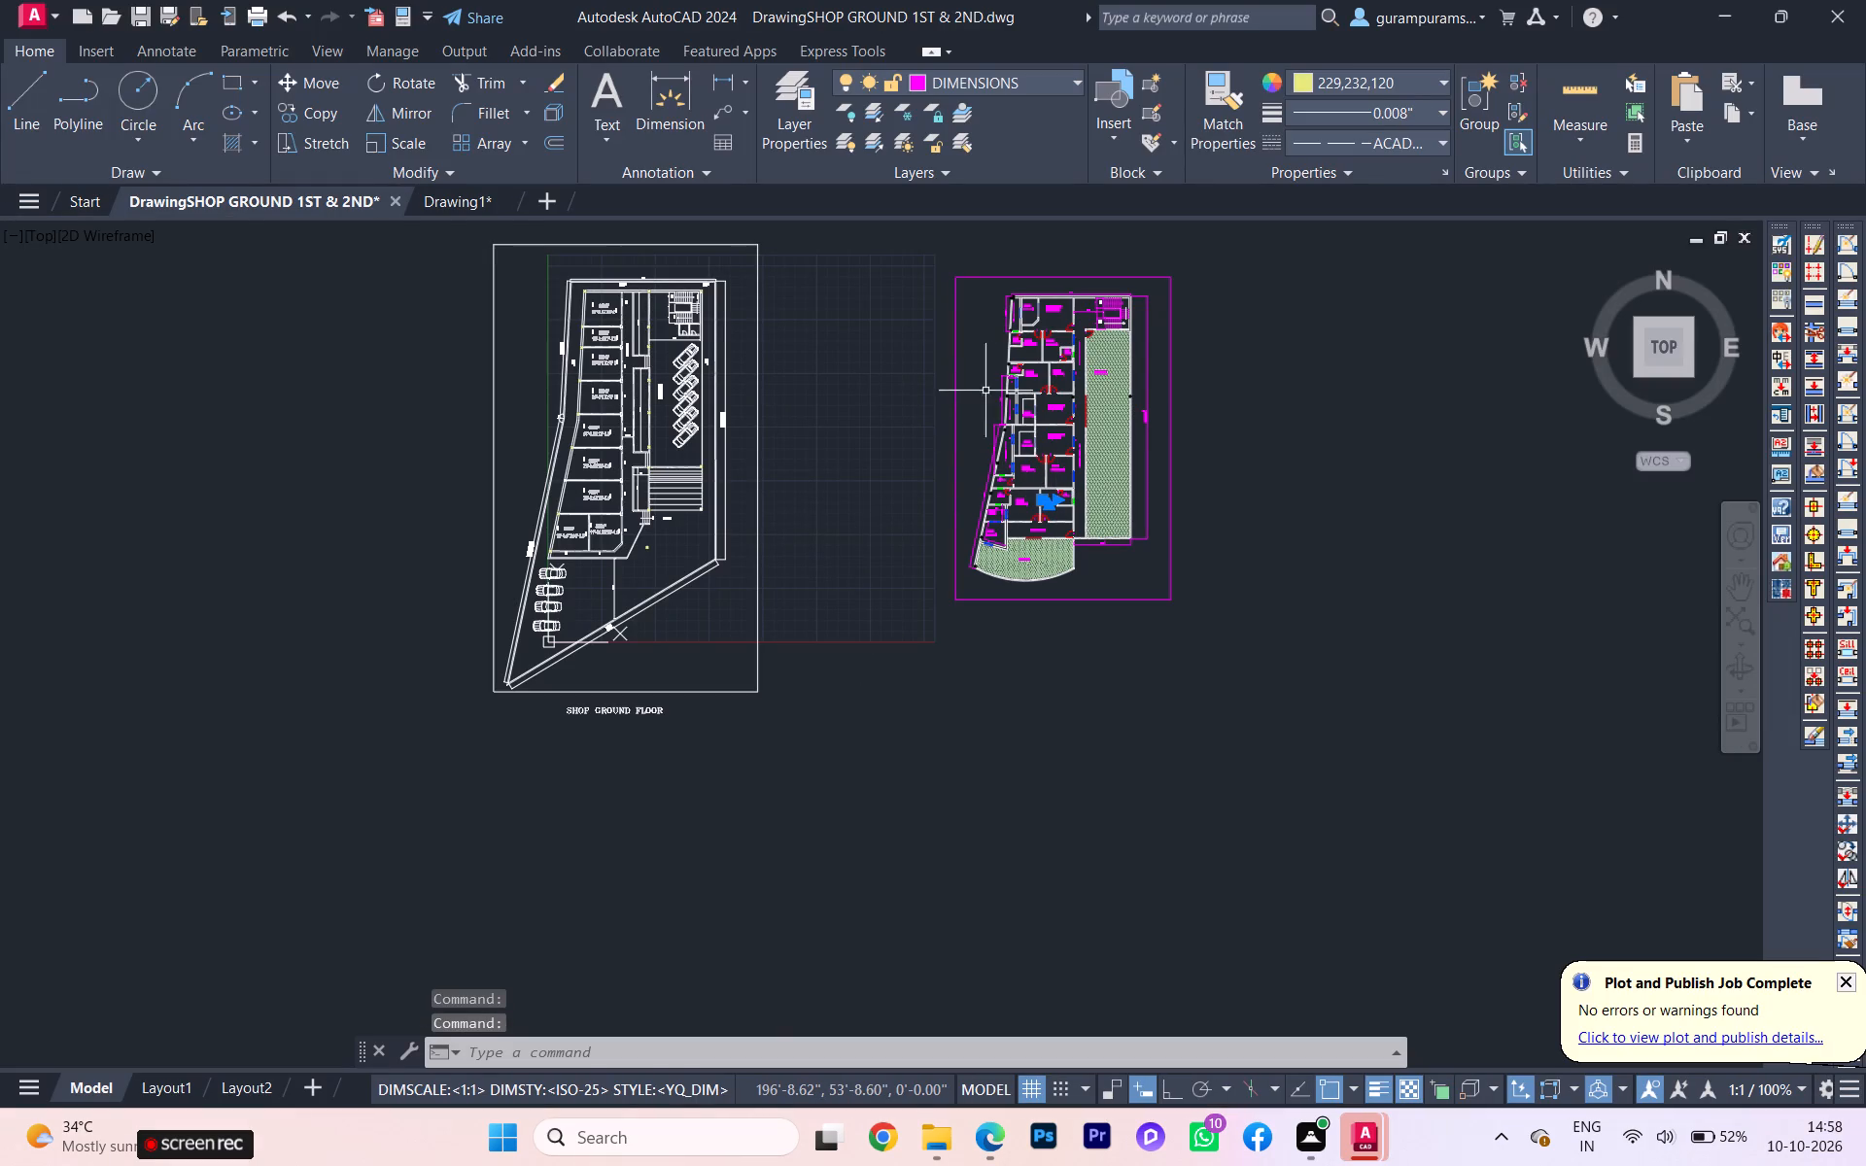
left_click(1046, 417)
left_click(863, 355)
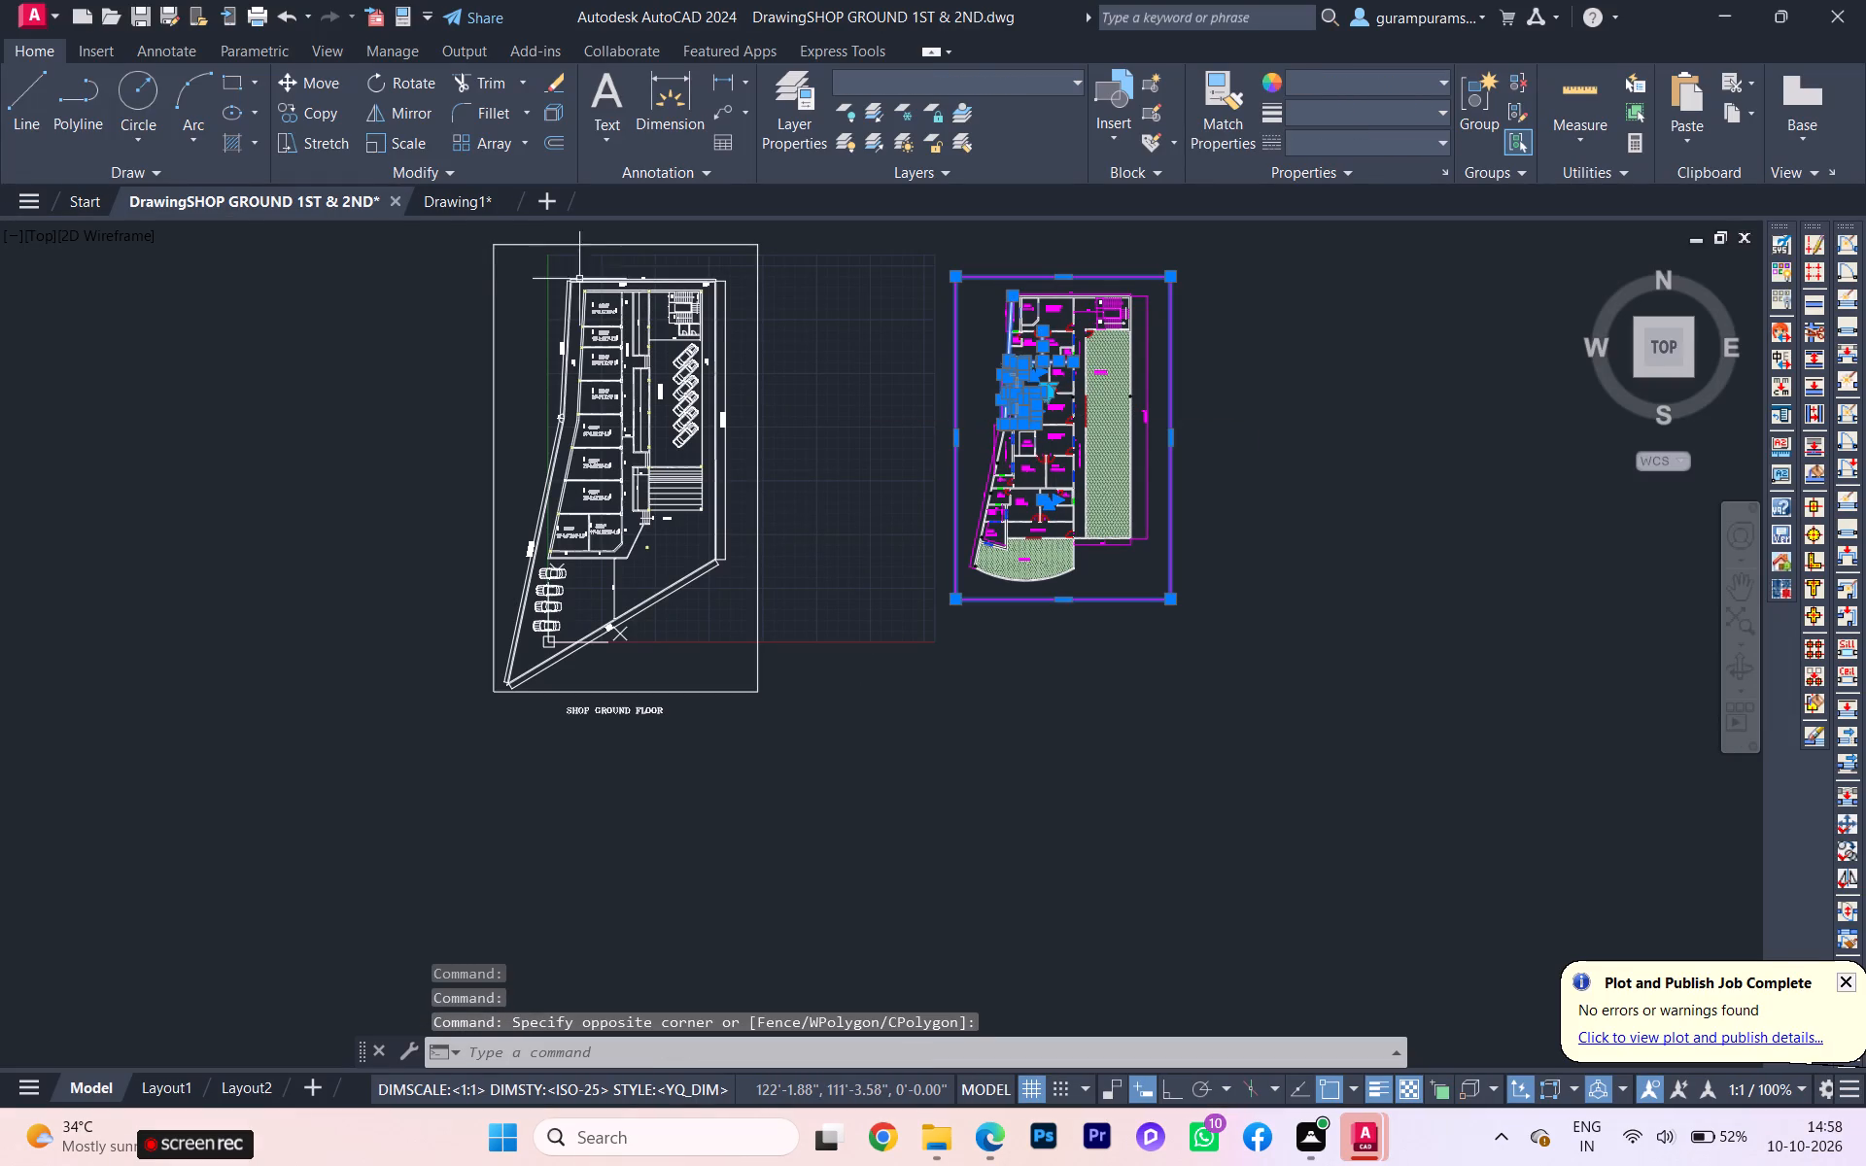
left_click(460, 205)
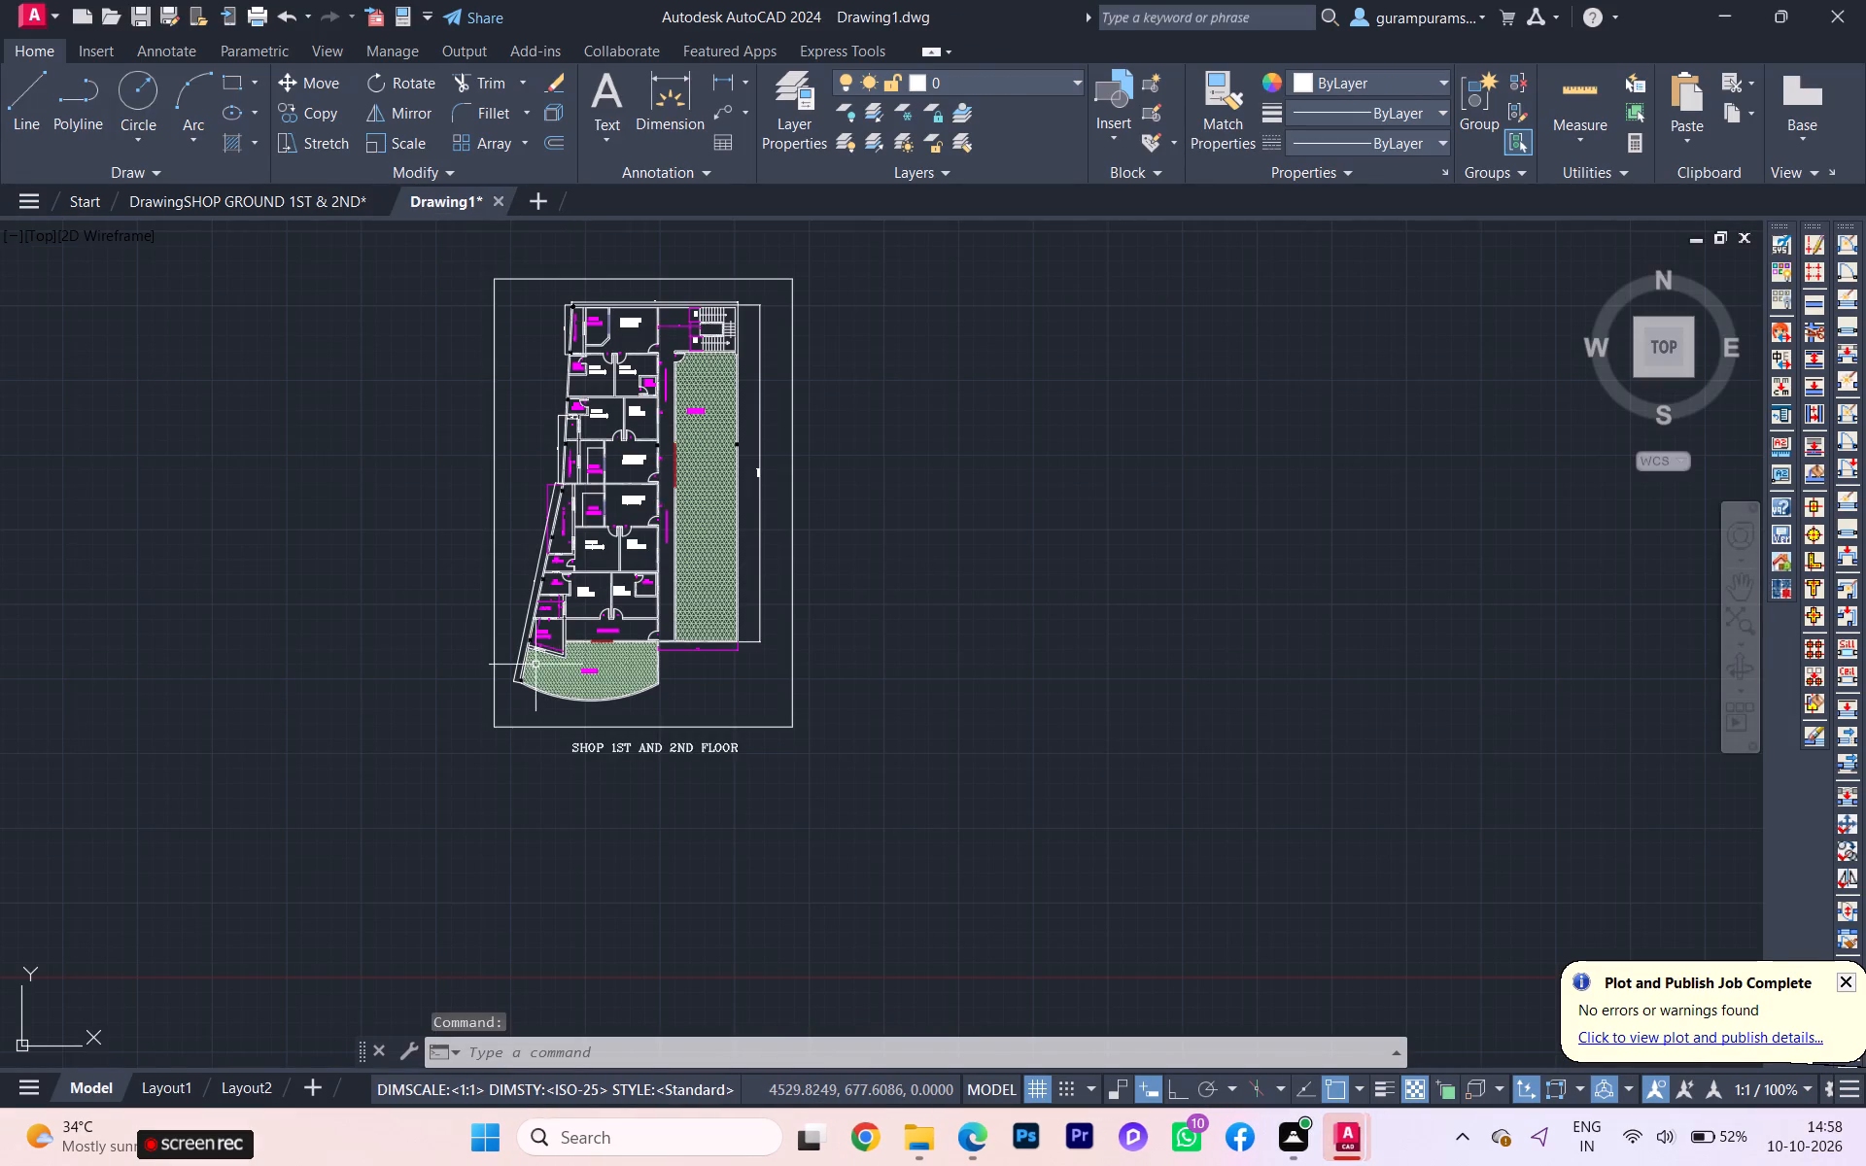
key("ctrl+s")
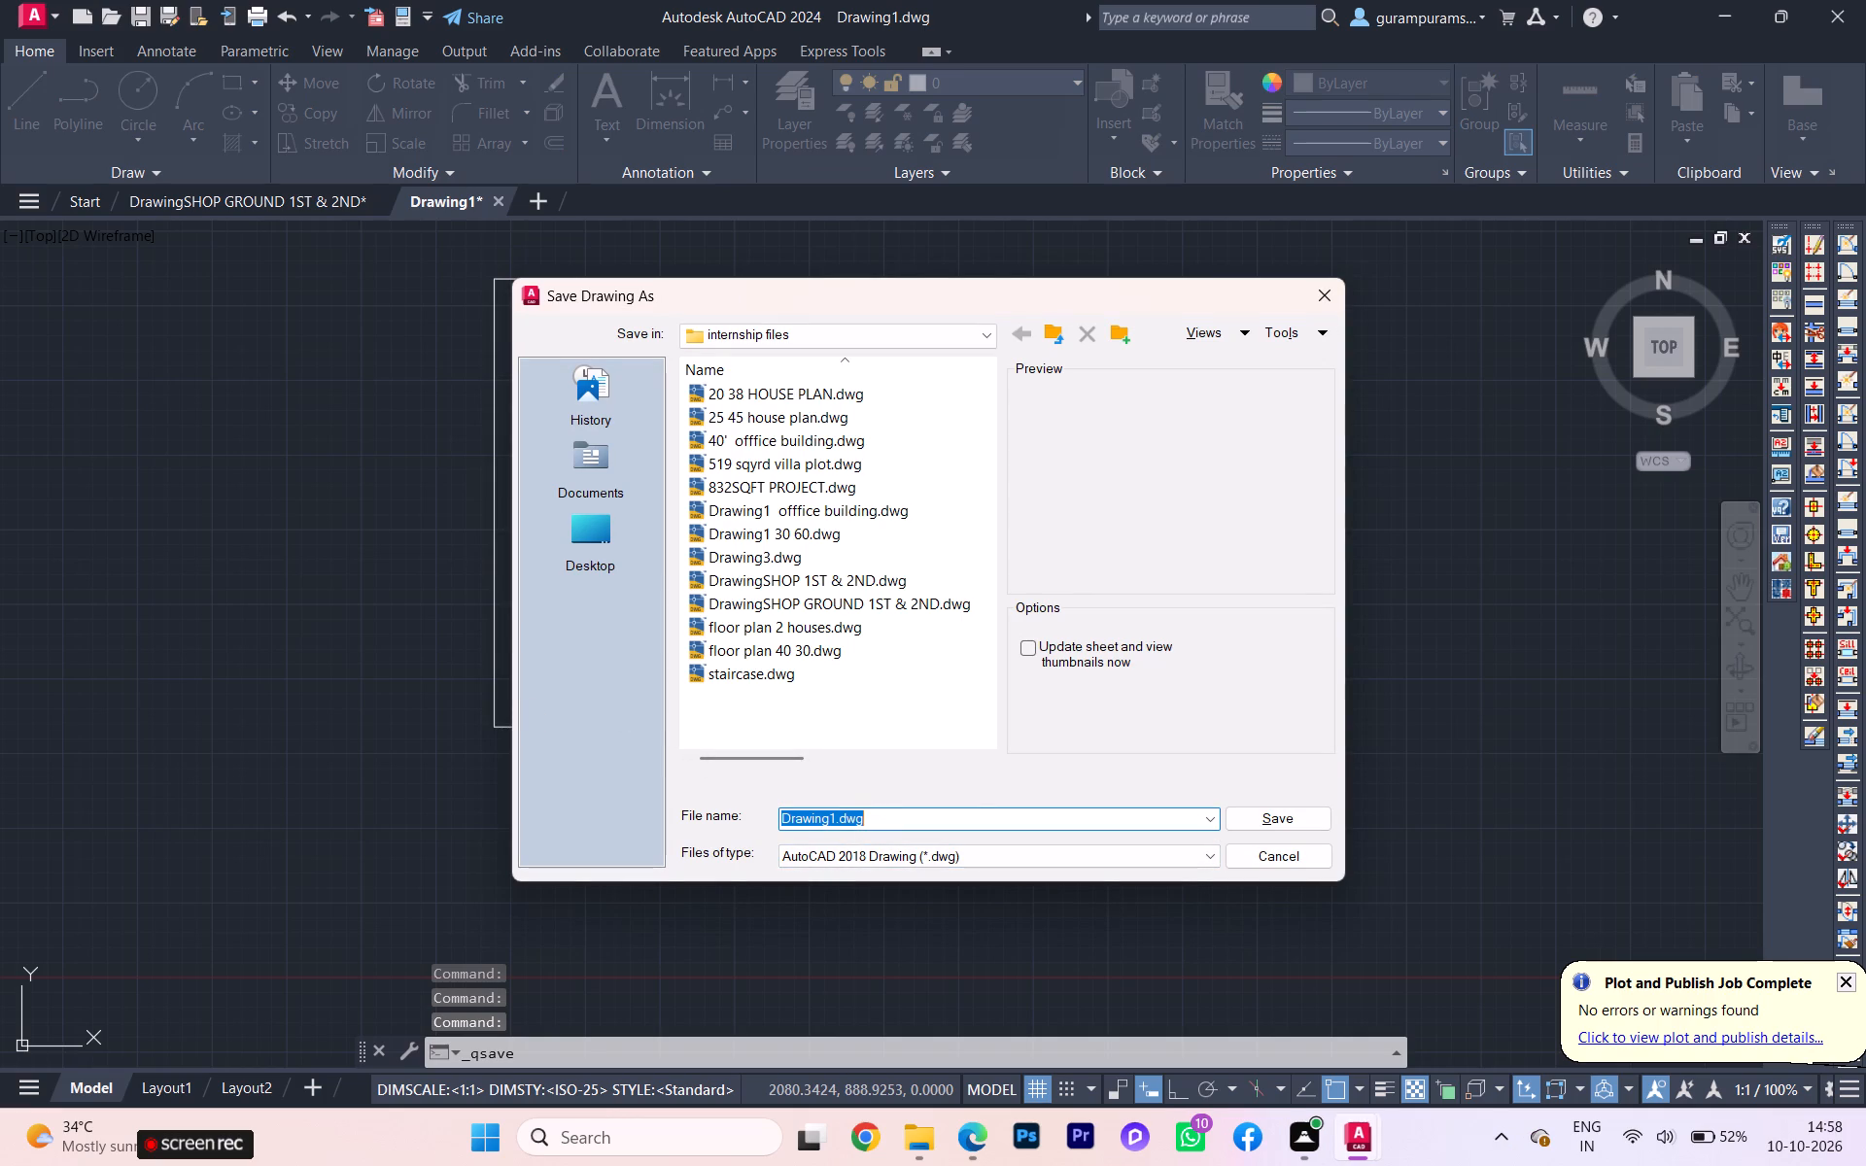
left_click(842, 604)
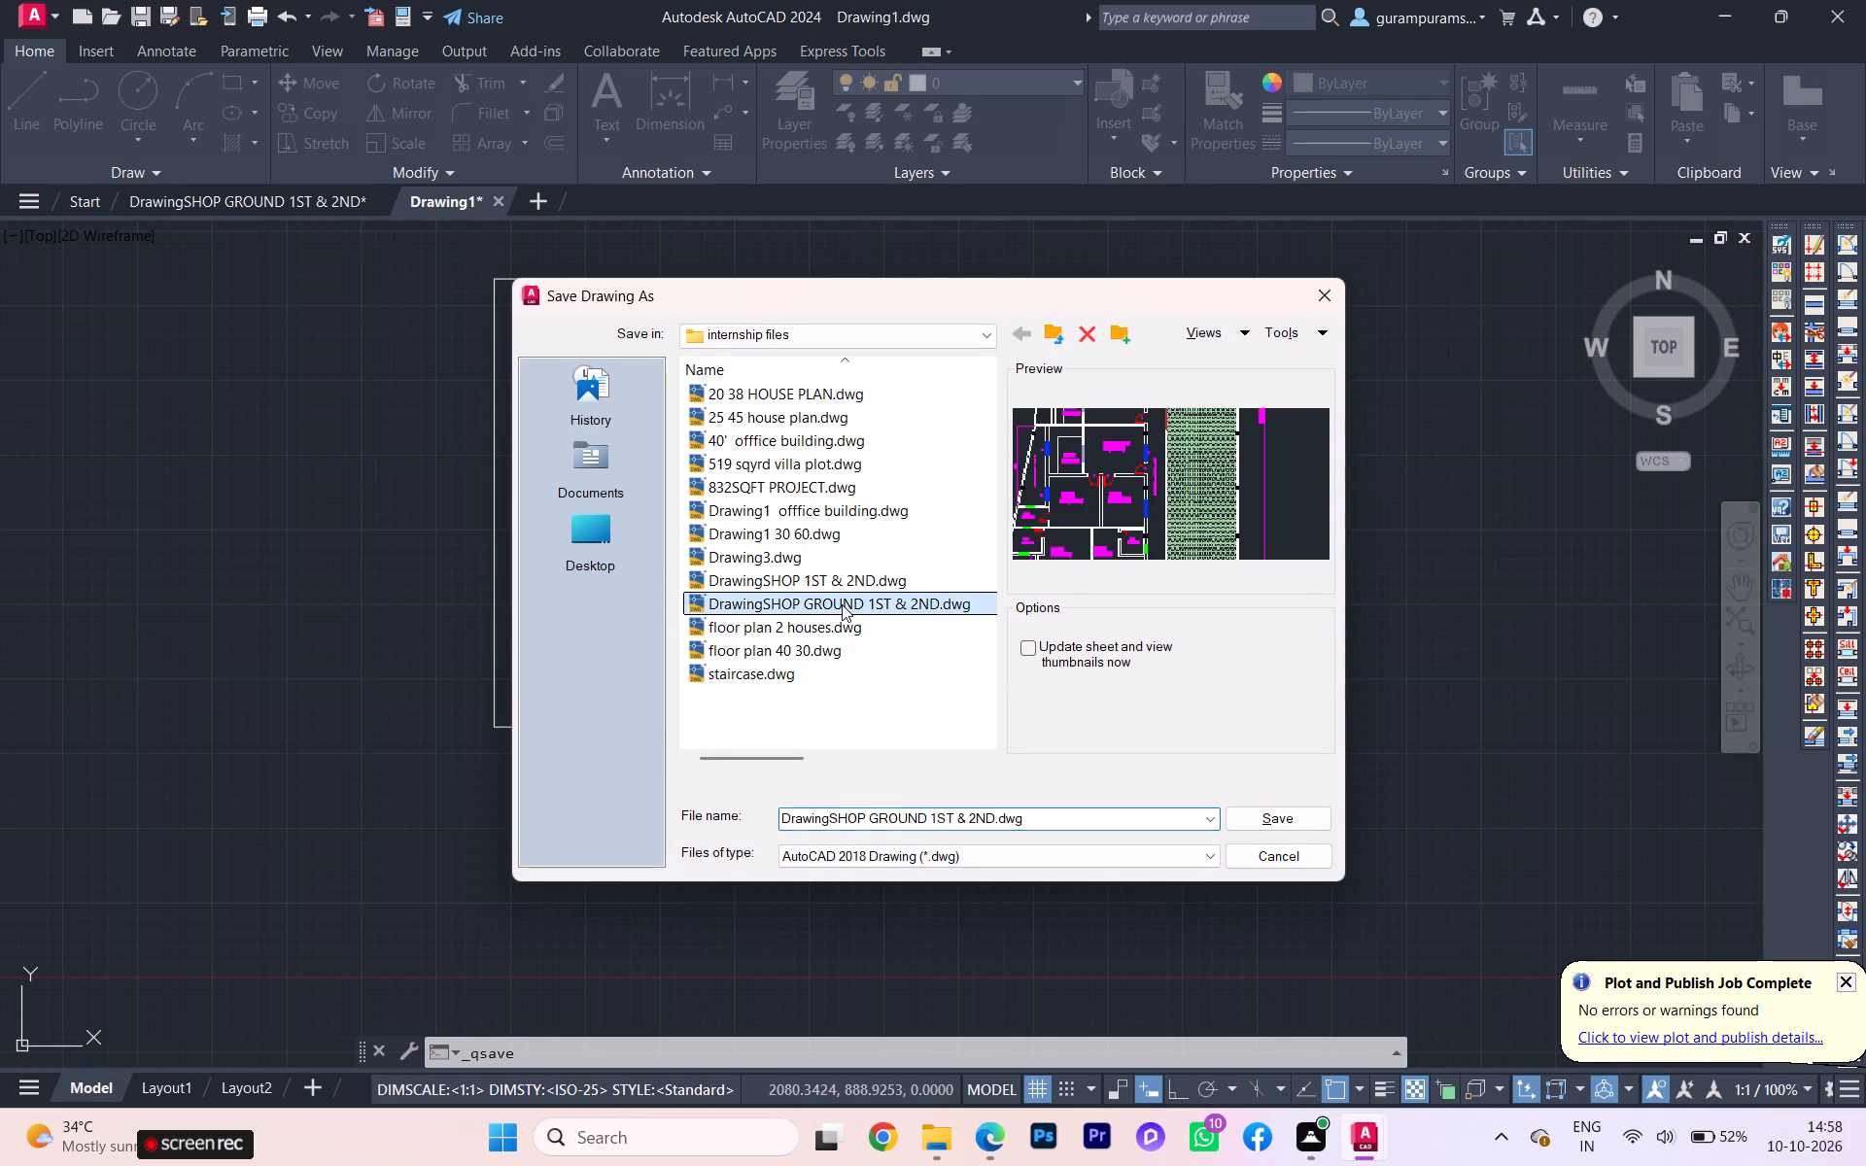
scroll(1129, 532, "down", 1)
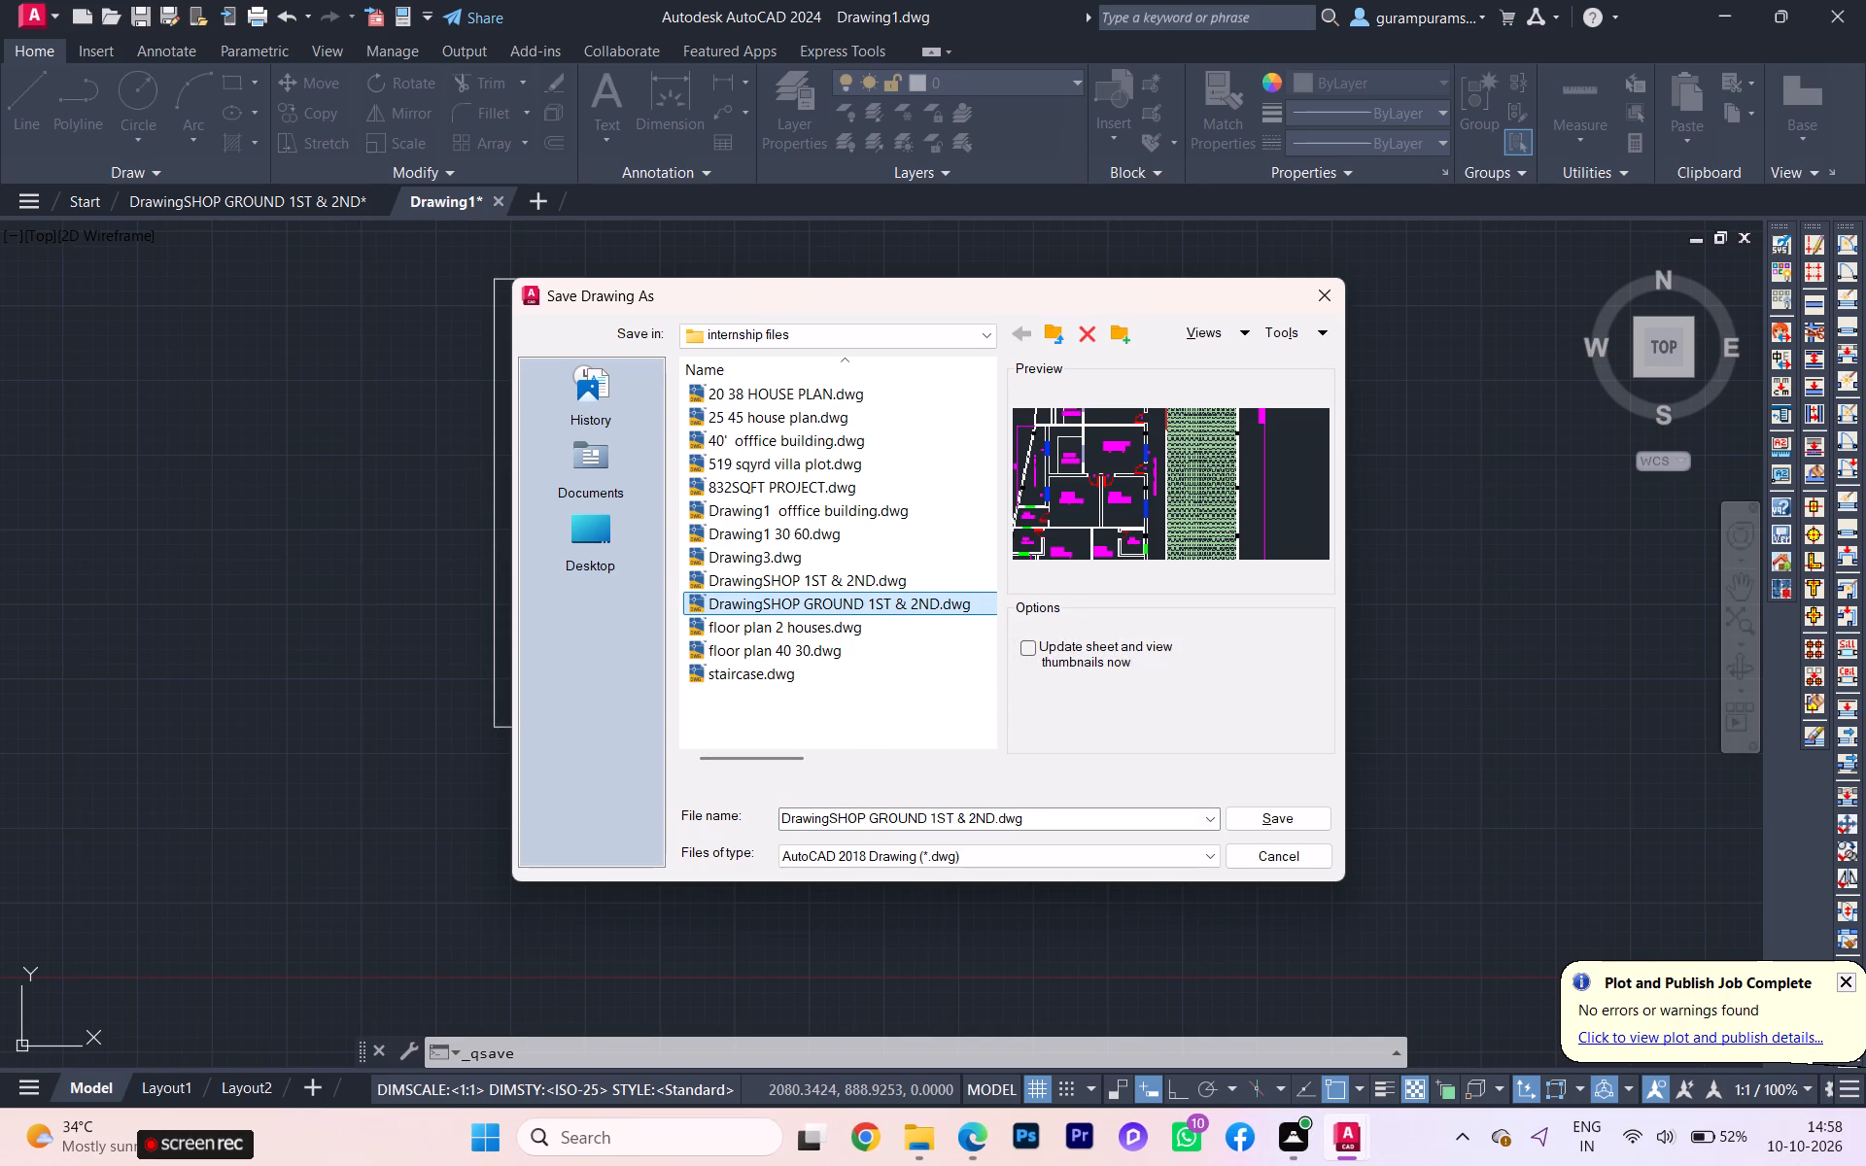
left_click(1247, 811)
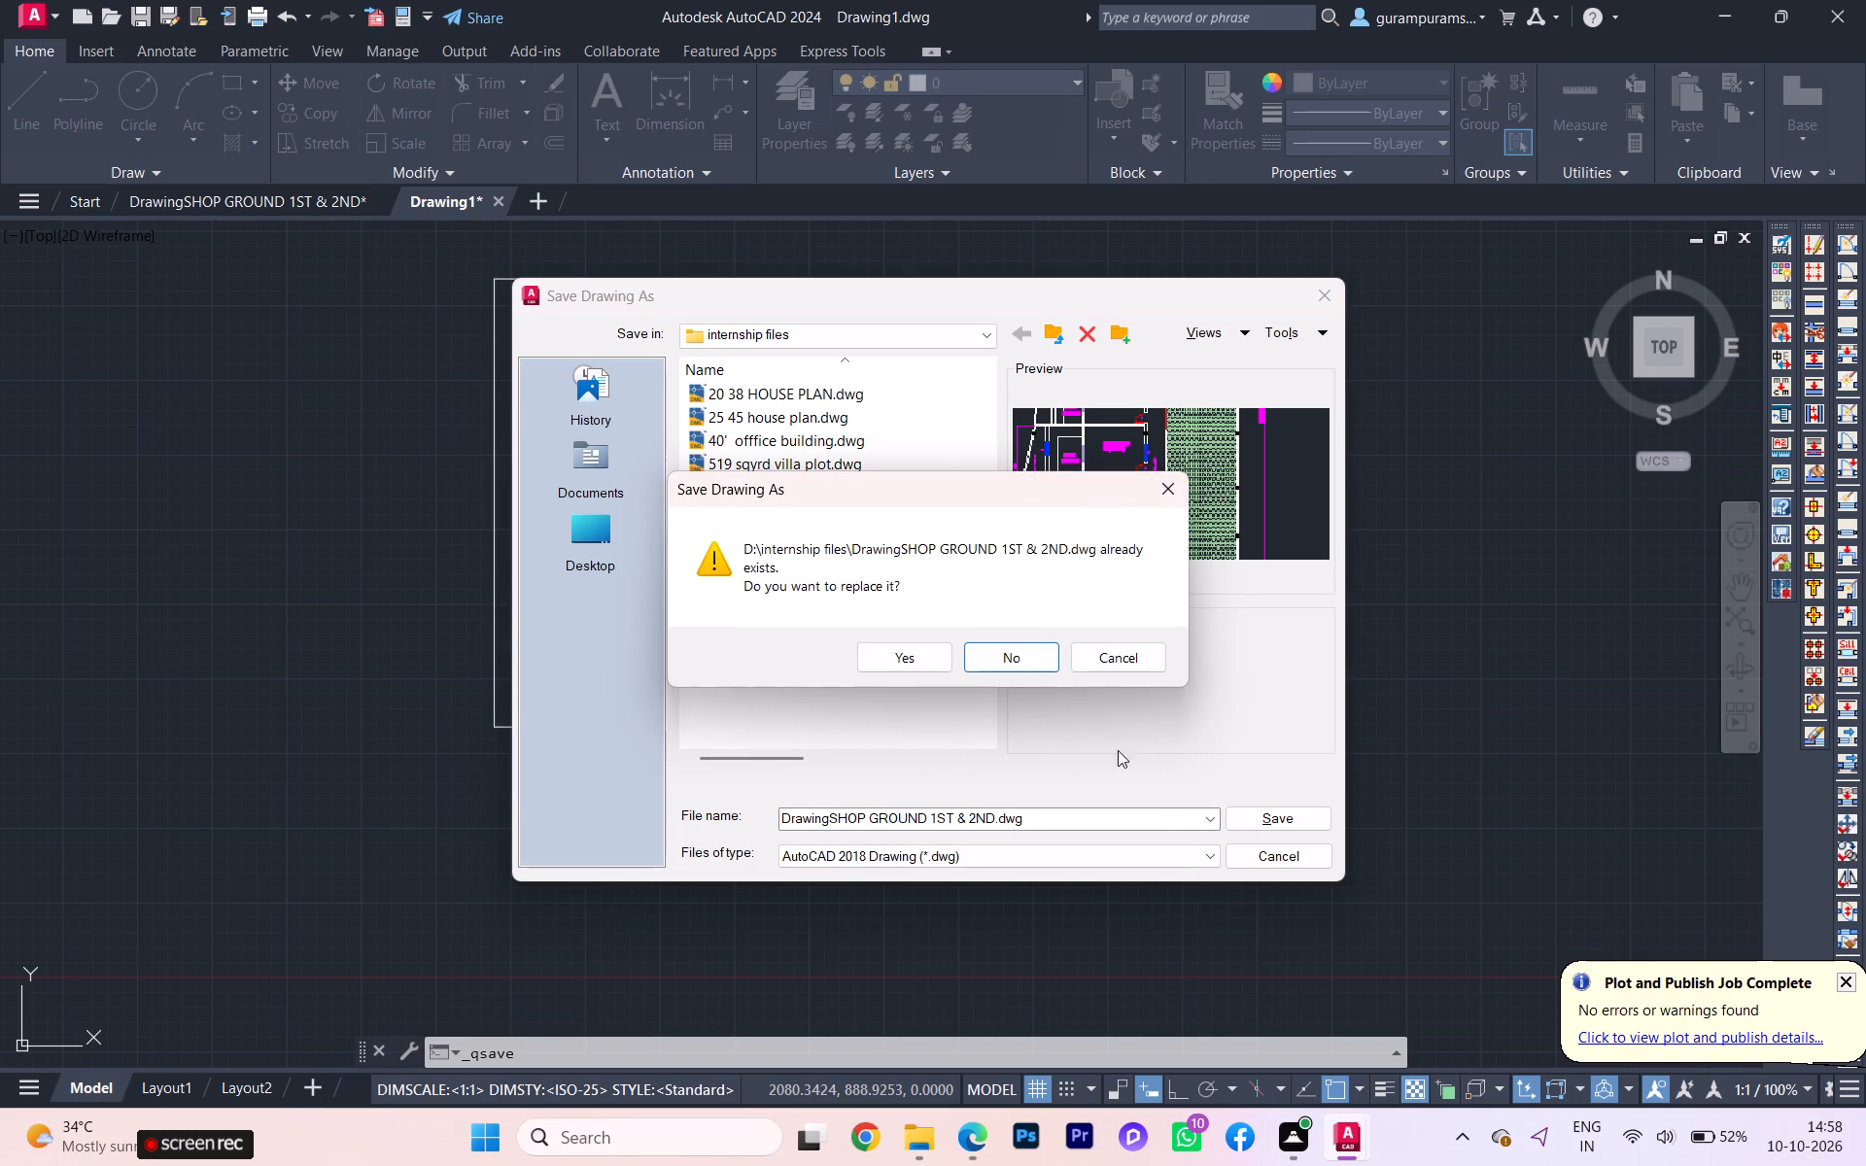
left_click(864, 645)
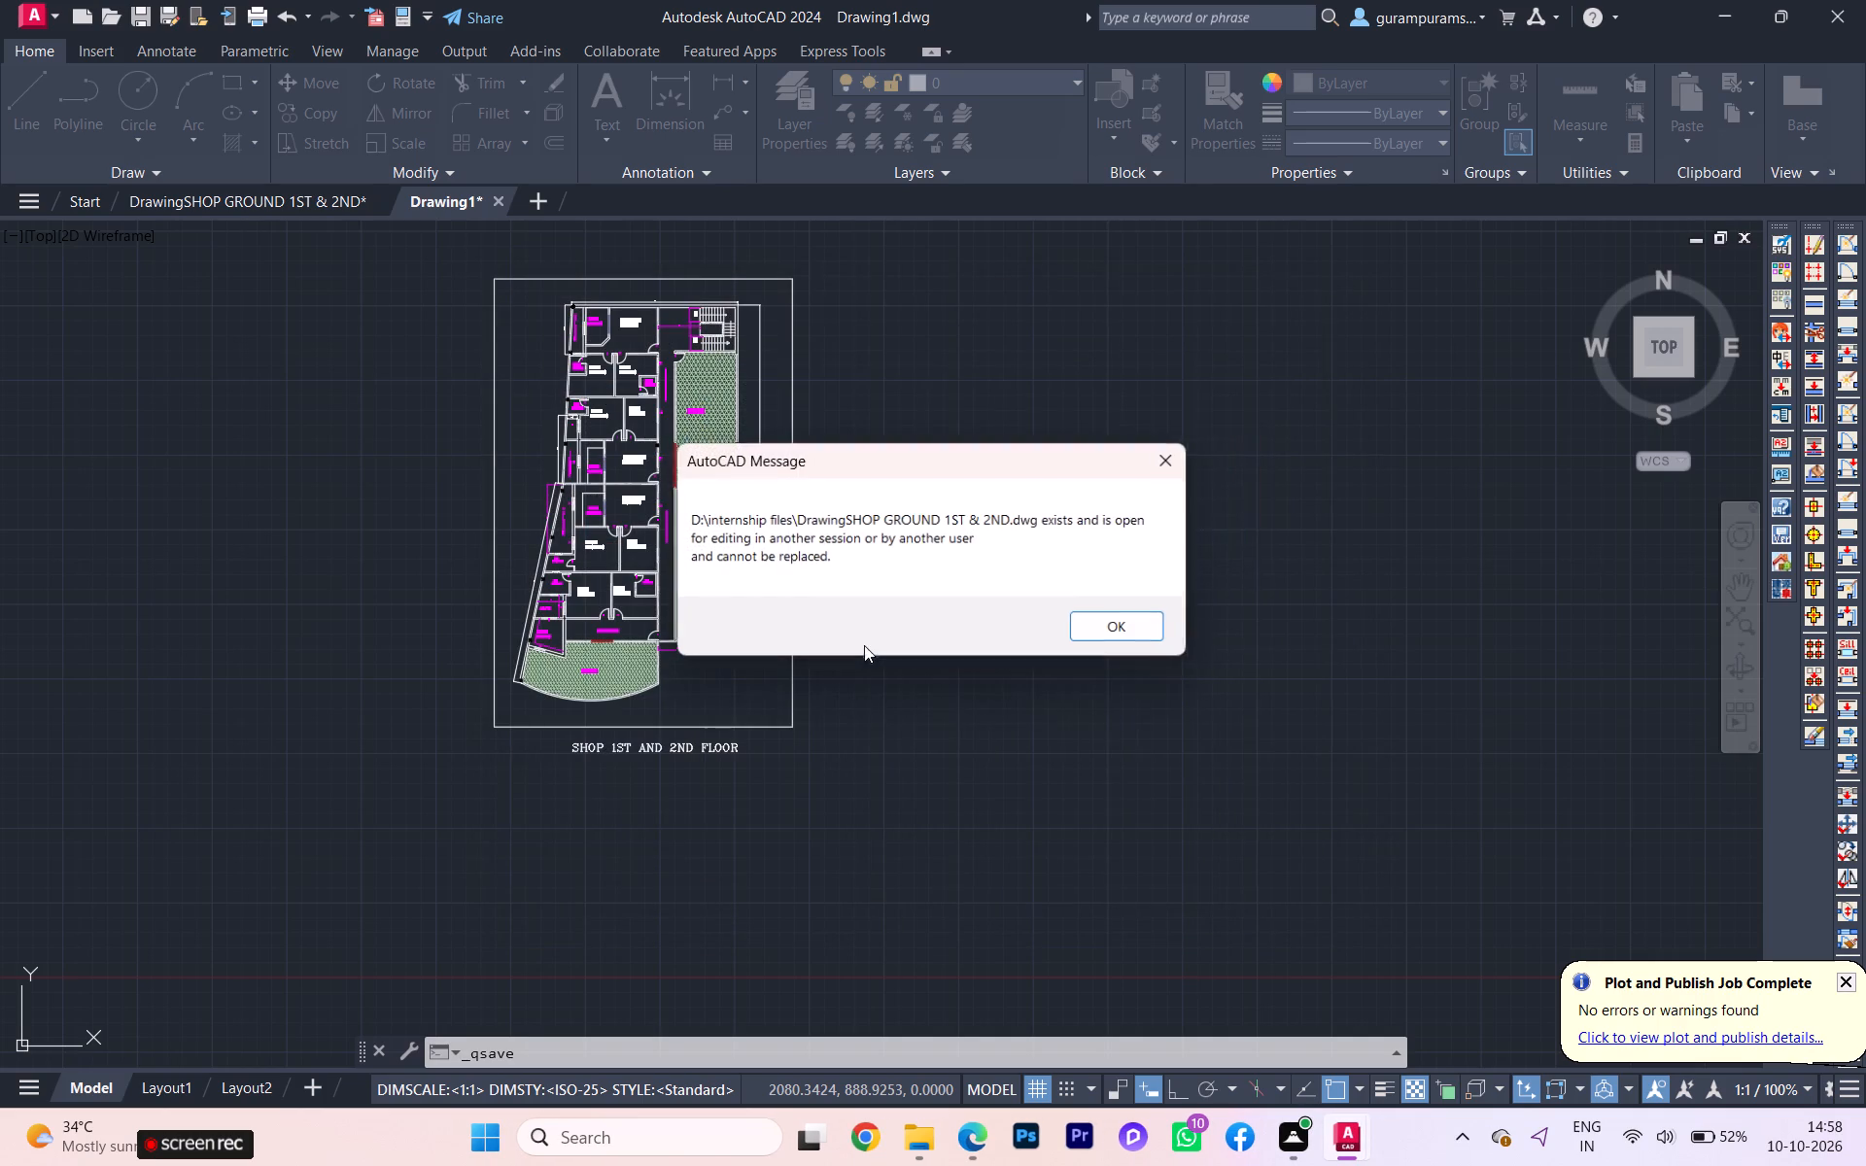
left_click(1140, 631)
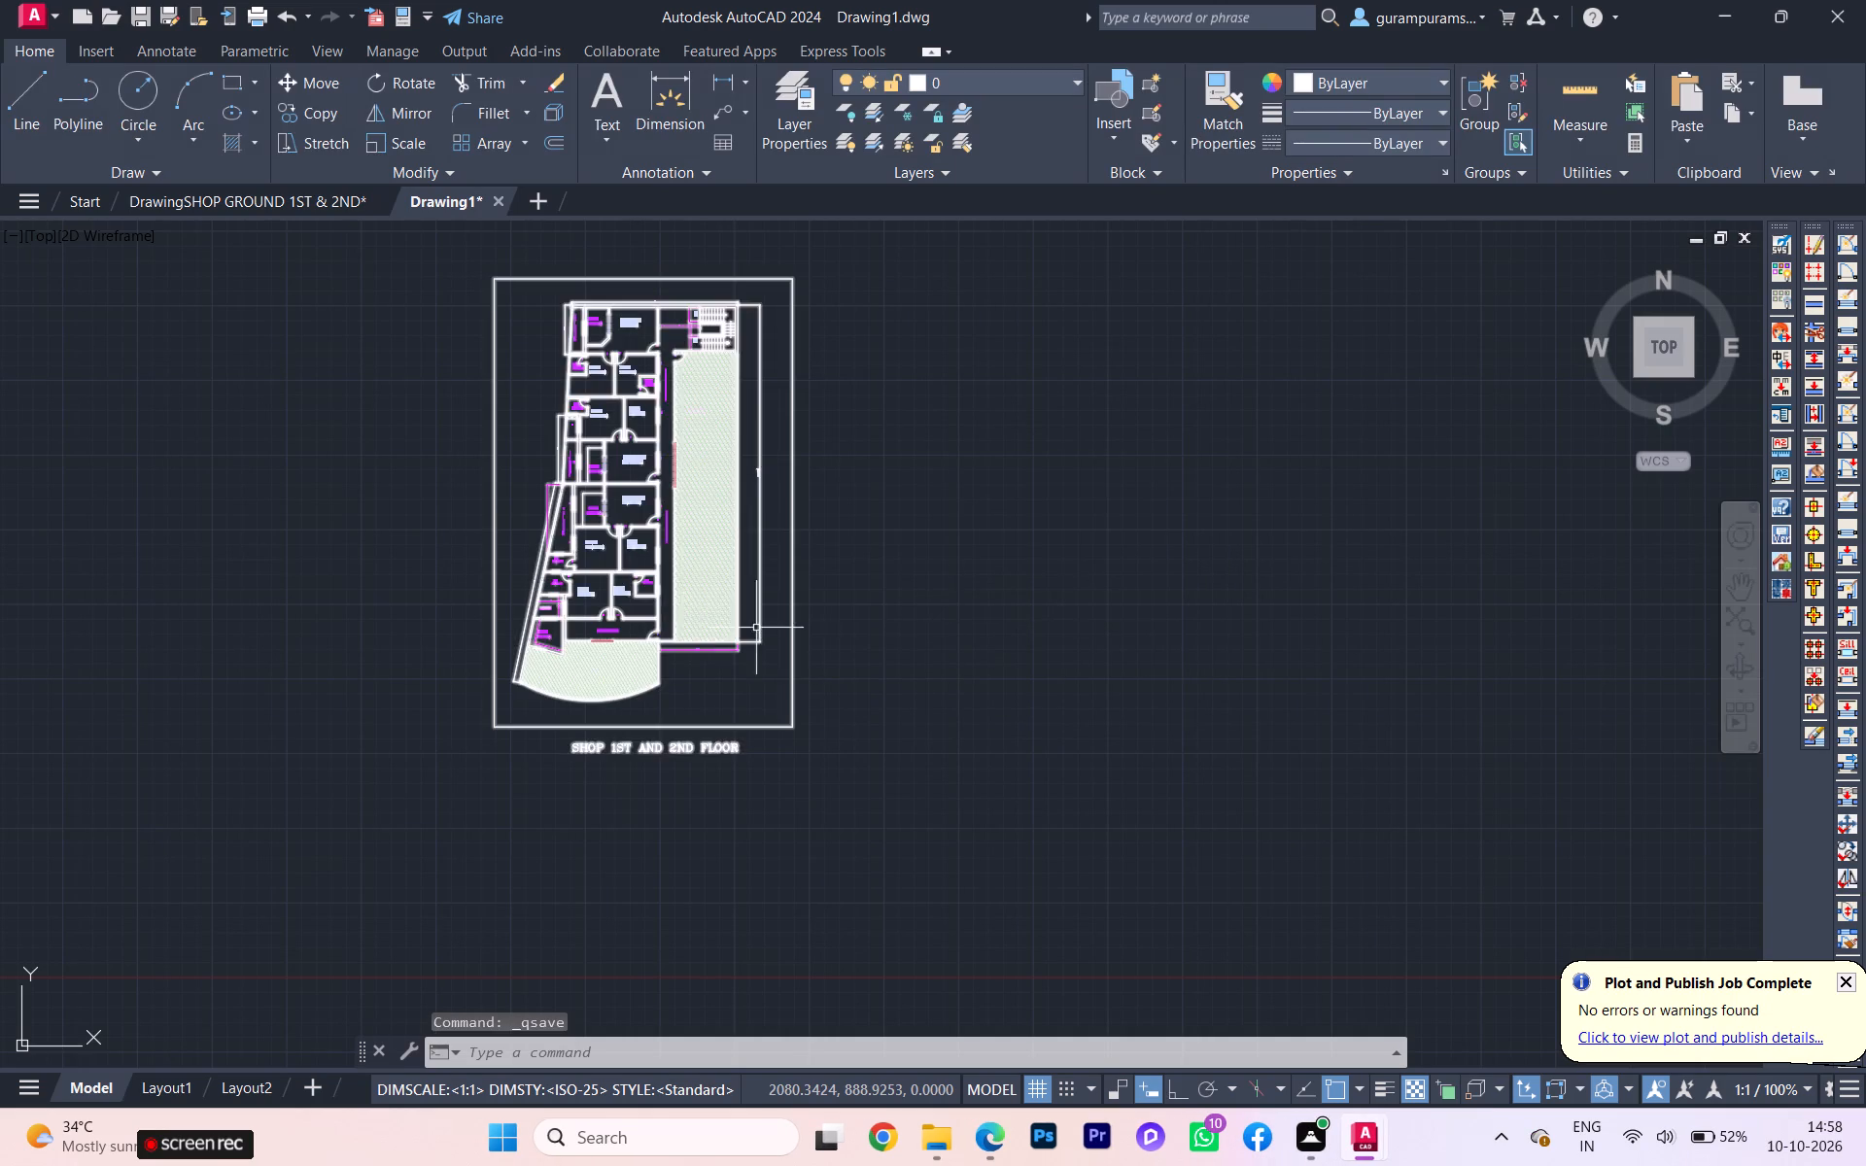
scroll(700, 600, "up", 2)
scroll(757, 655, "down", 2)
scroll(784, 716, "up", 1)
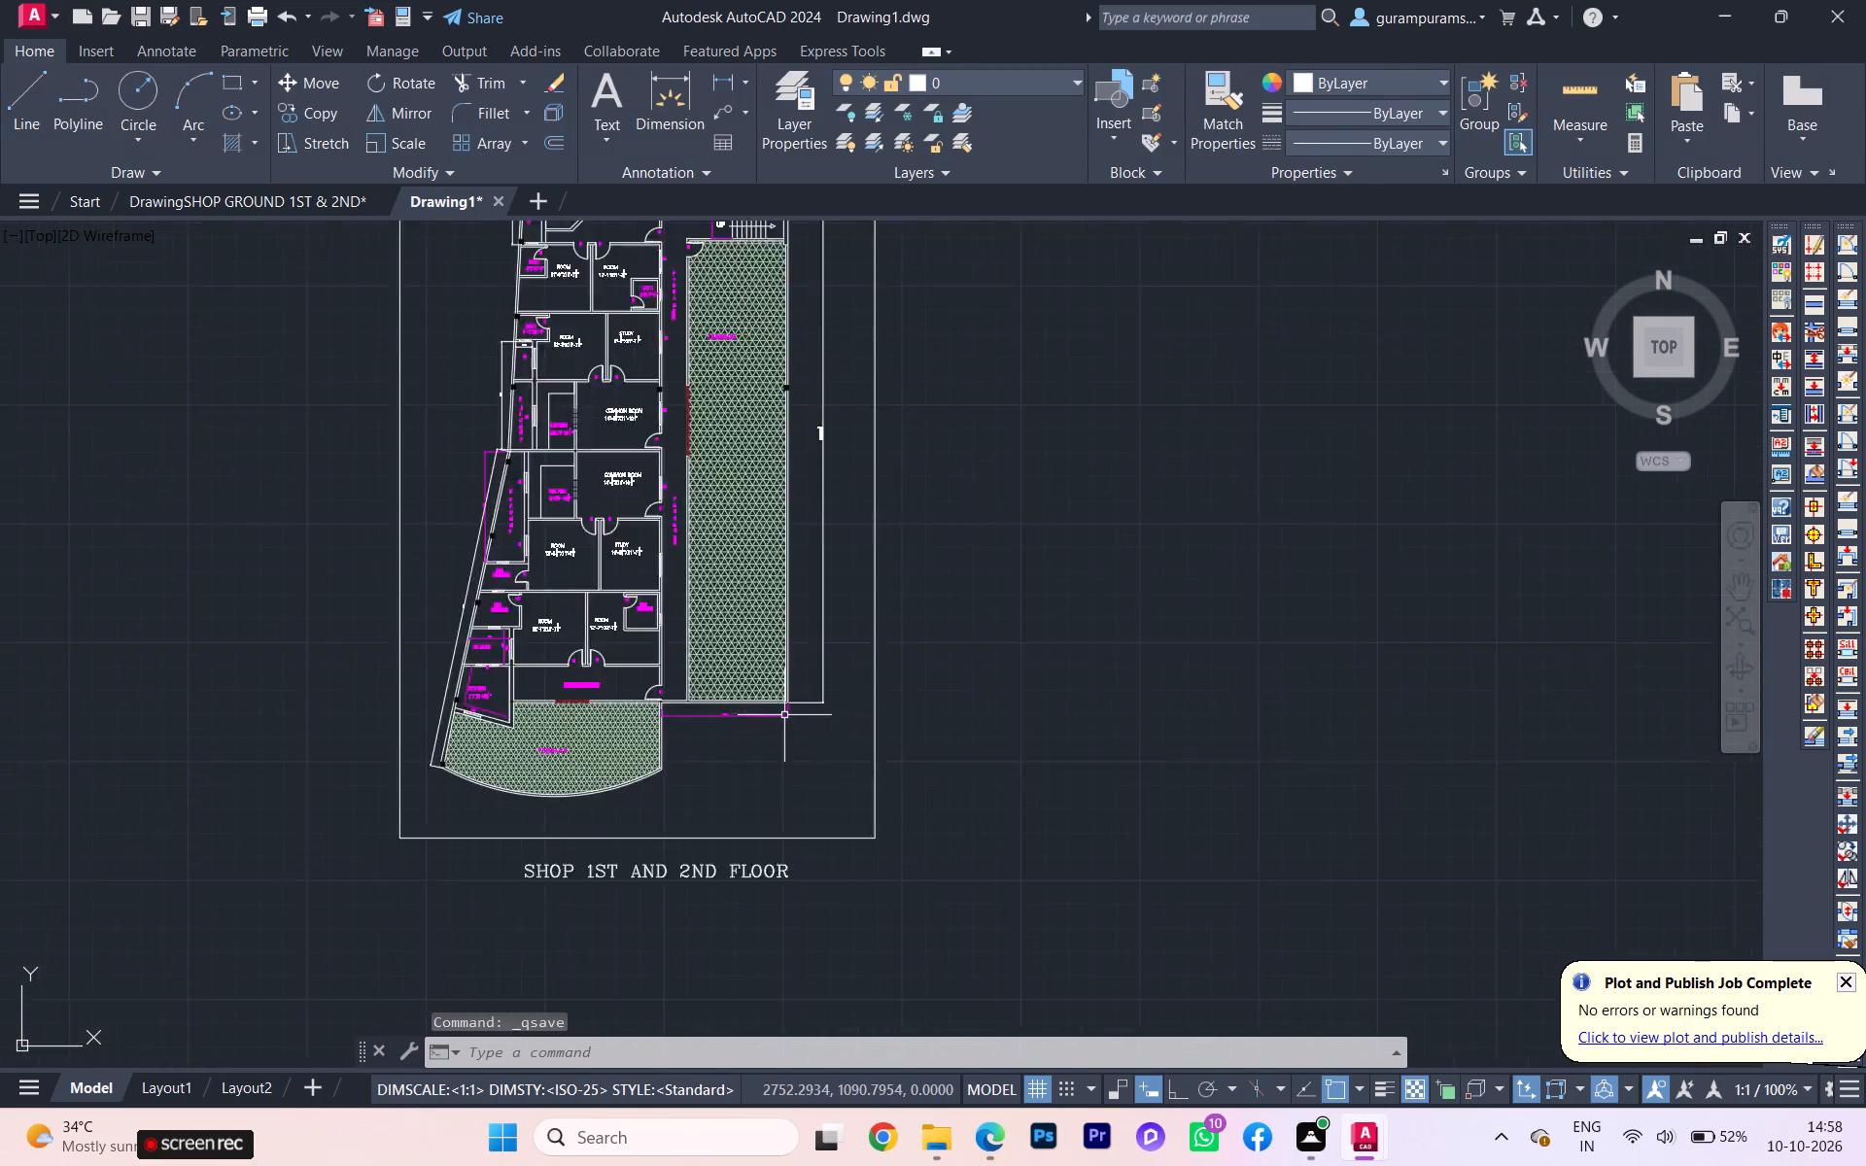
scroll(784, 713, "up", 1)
Copy the framed ground floor plan with its SHOP GROUND FLOOR label from DrawingSHOP GROUND 1ST & 2ND into a new drawing.
left_click(257, 195)
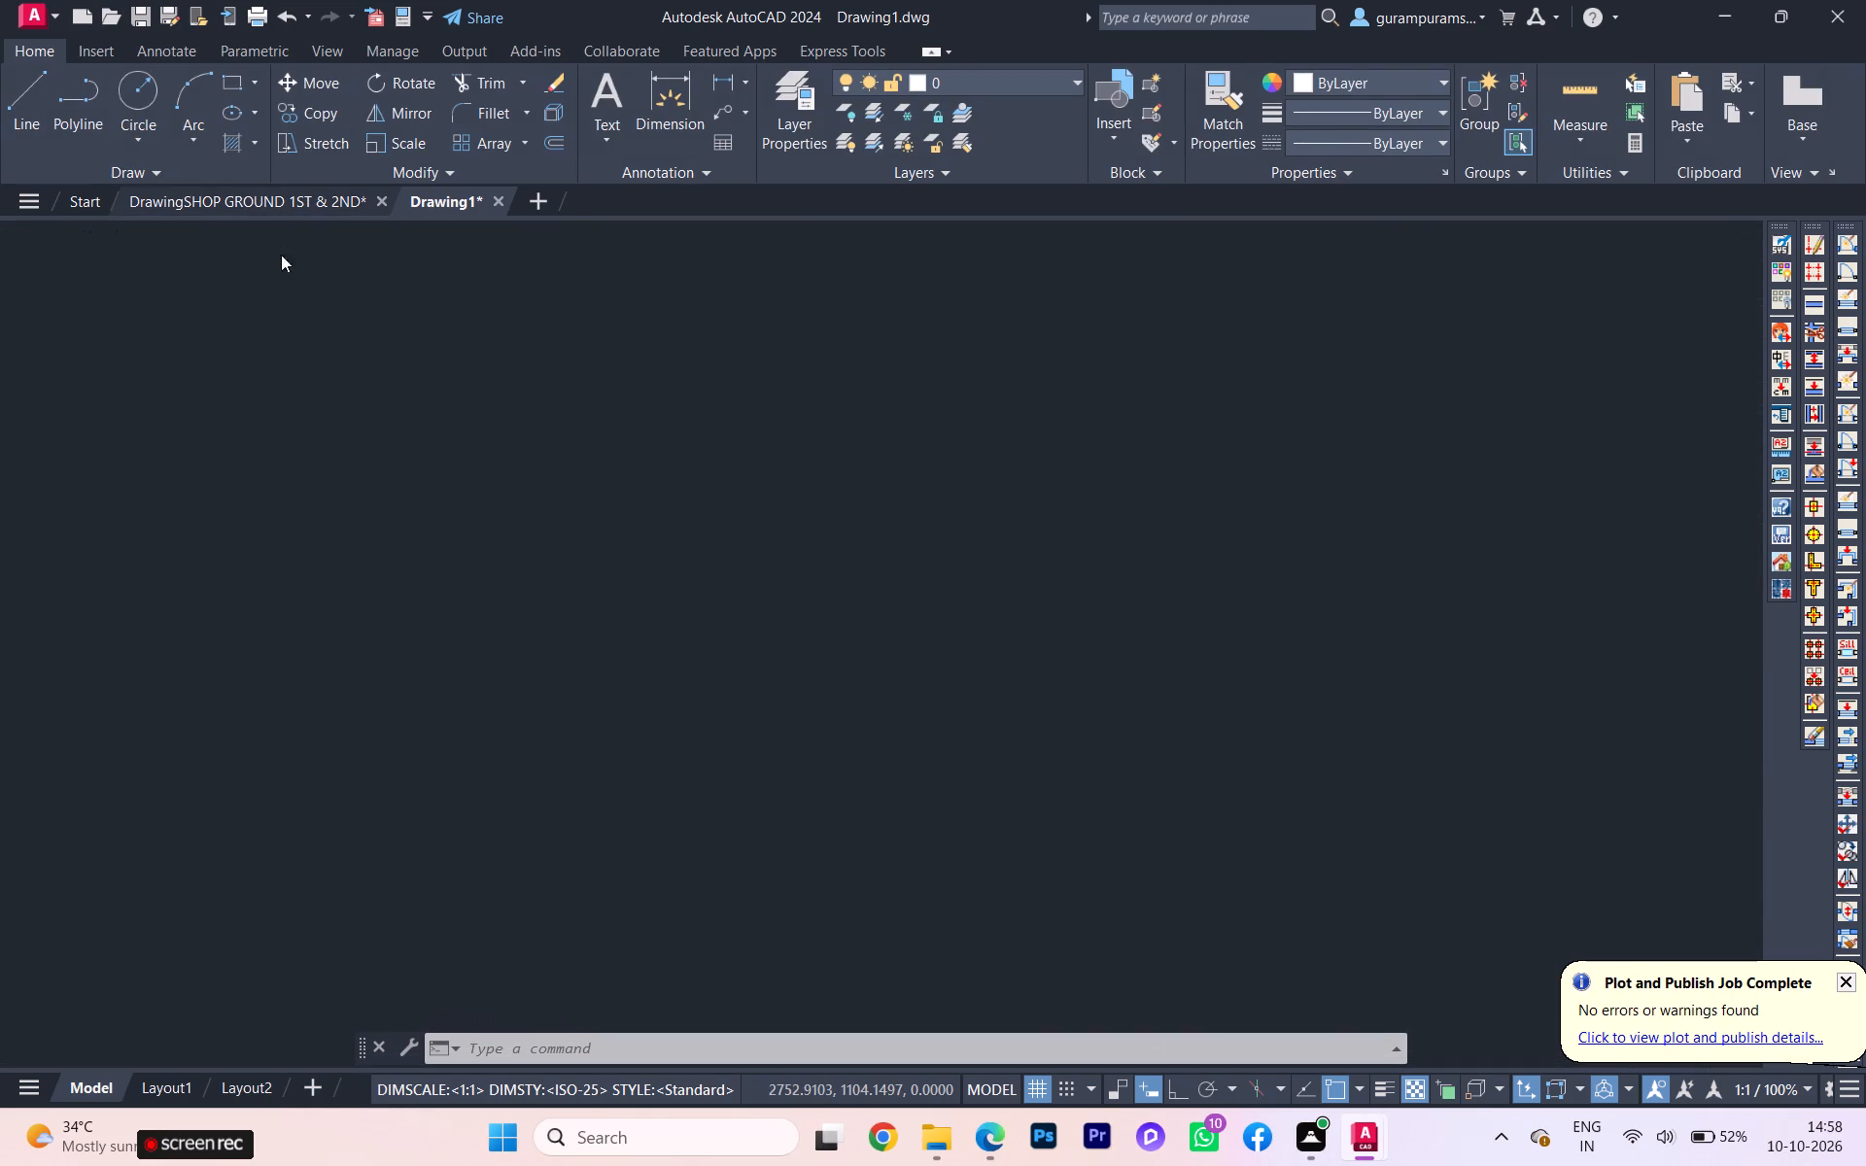
scroll(549, 519, "up", 1)
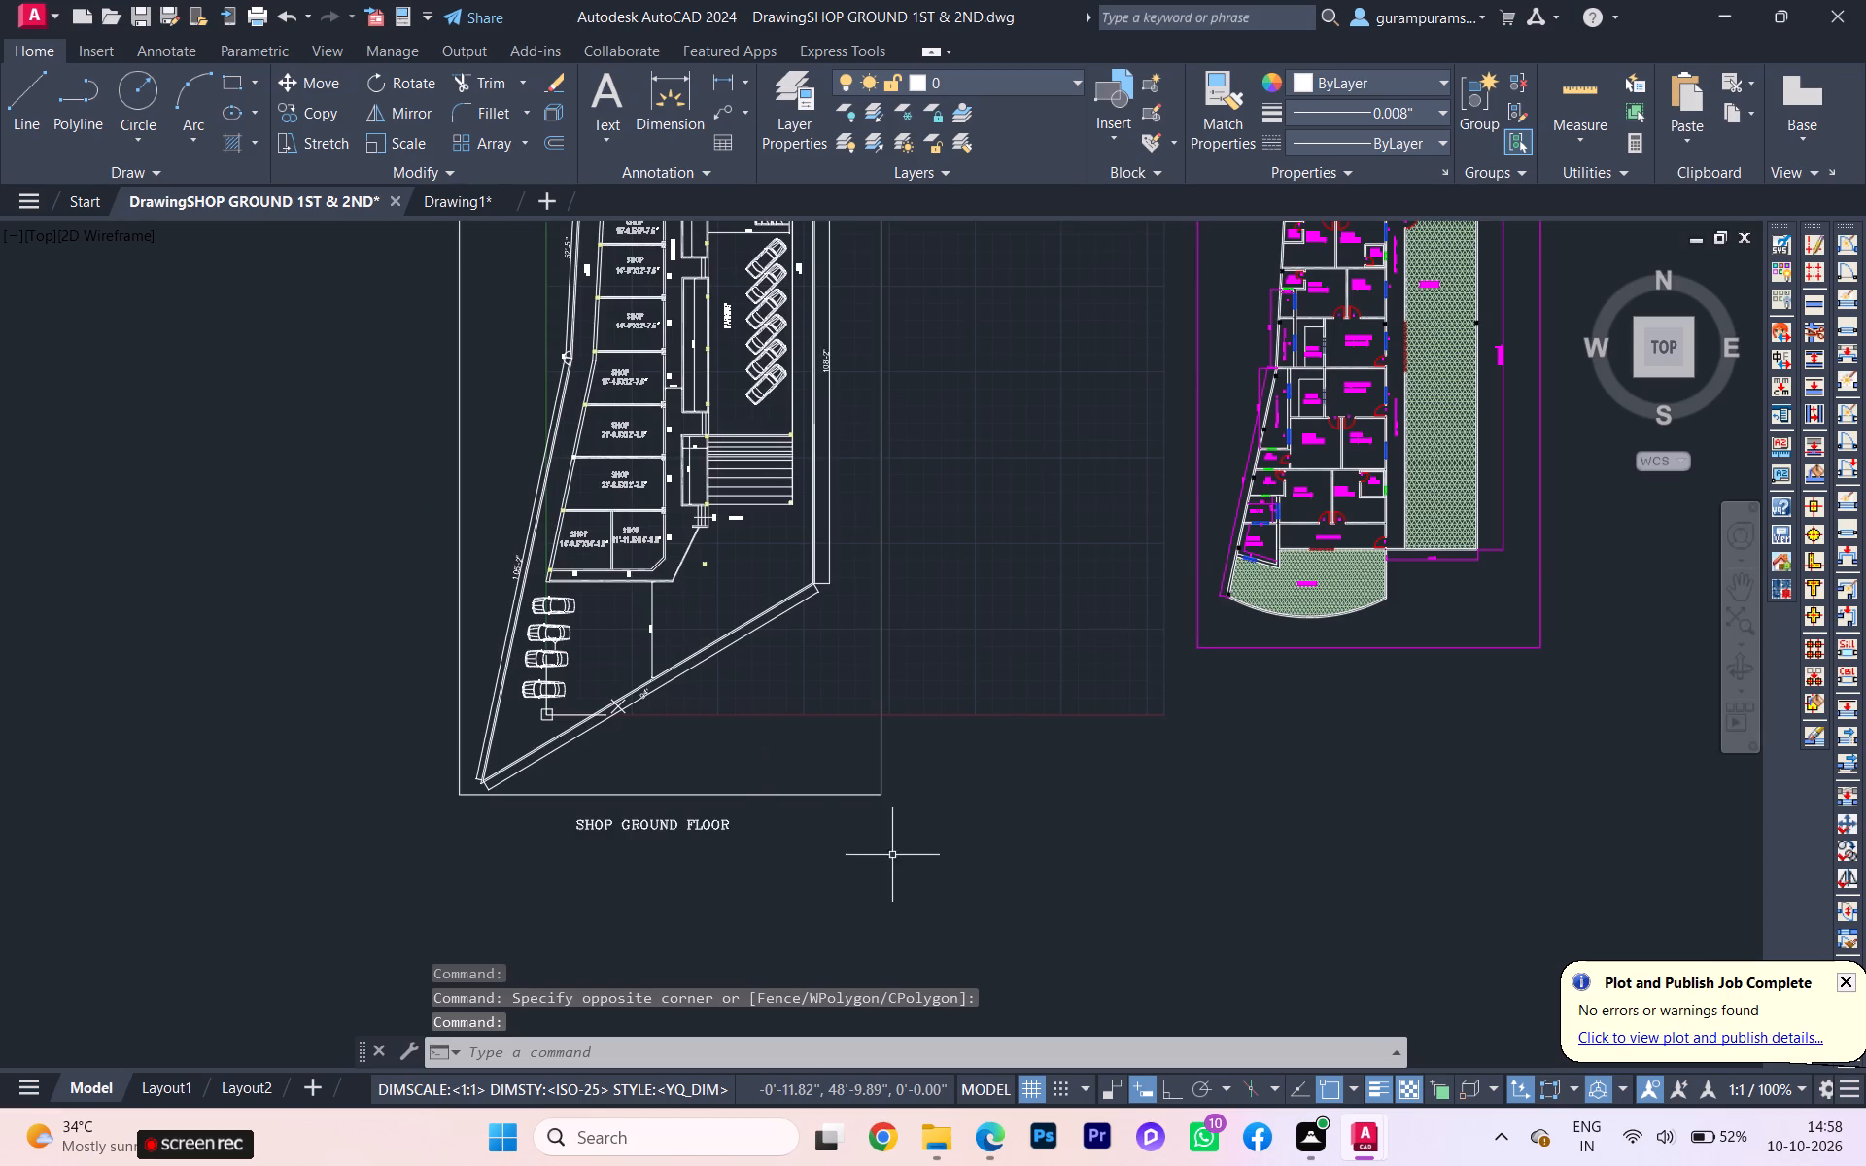
scroll(908, 864, "down", 1)
left_click(905, 871)
left_click(464, 284)
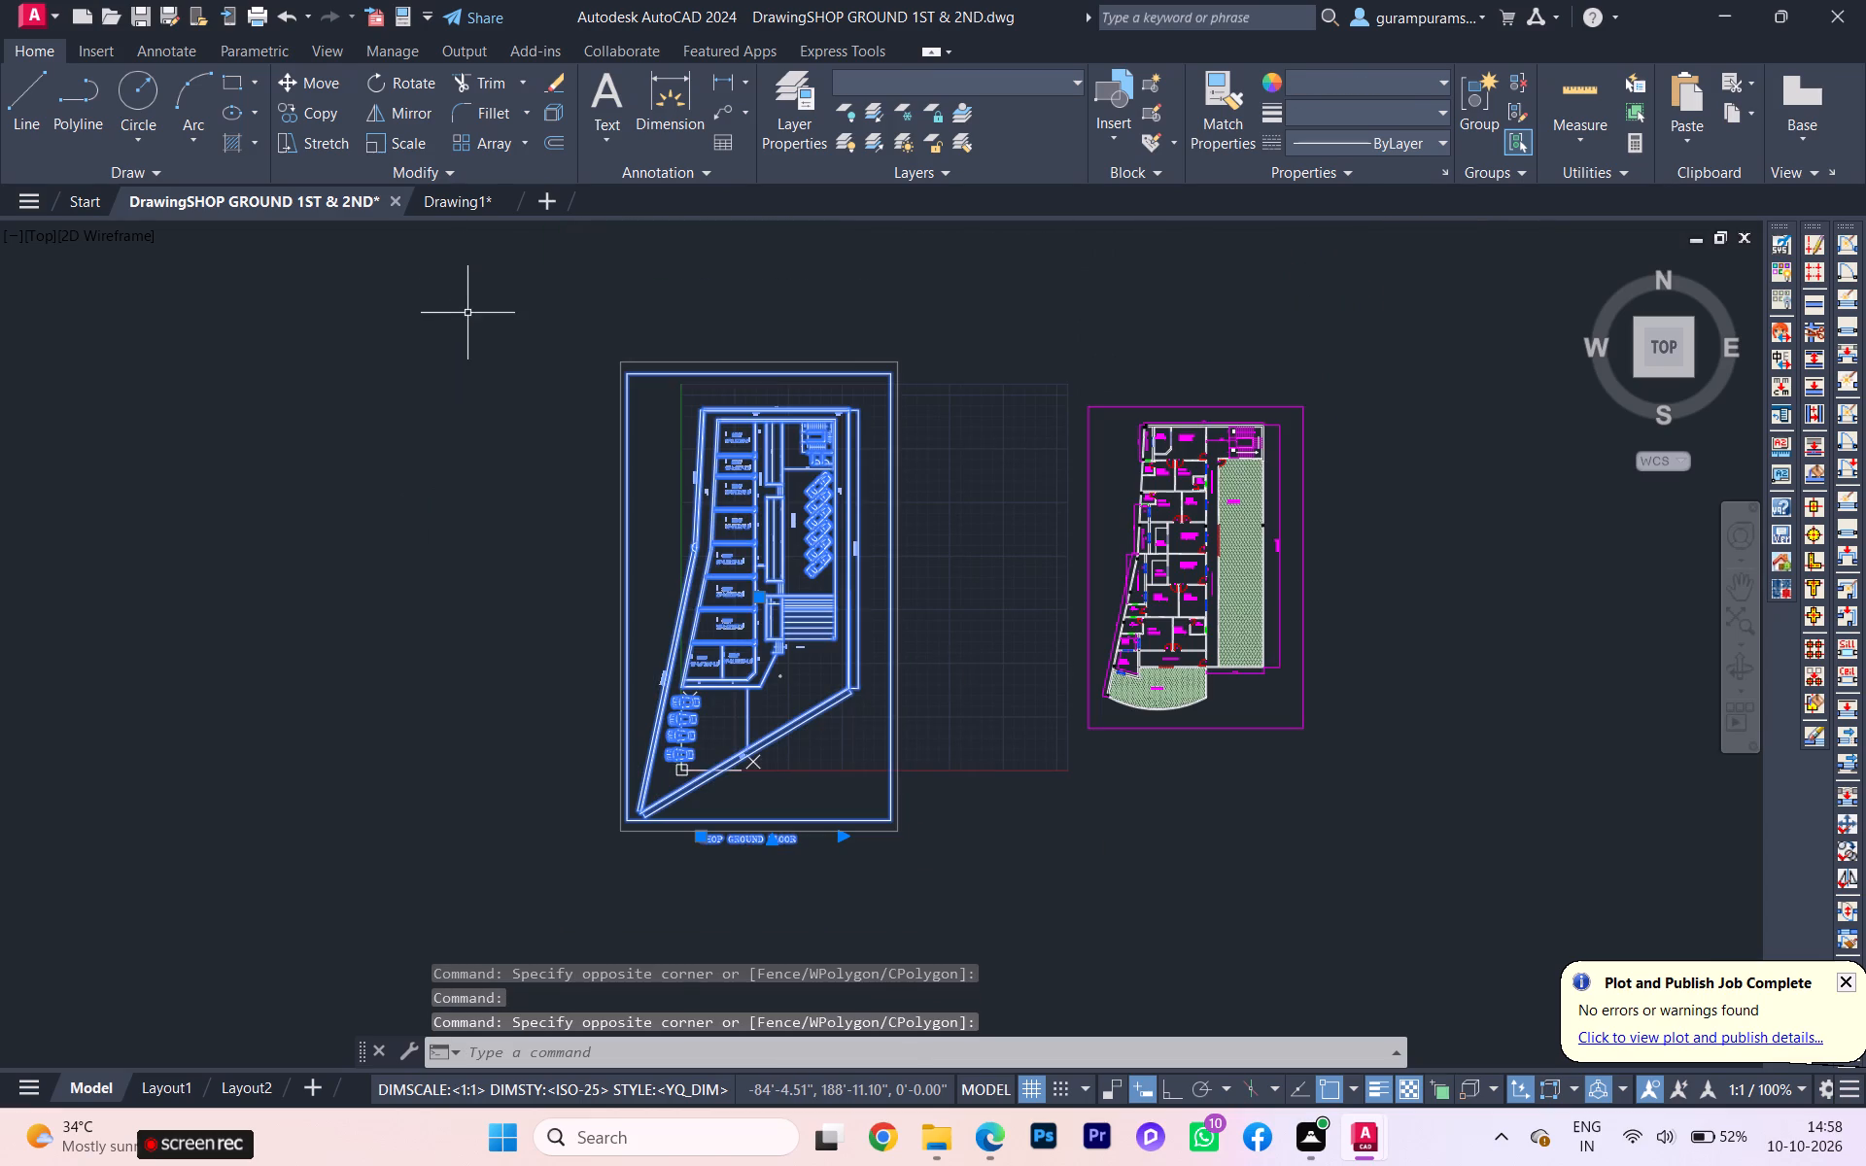
key("ctrl+c")
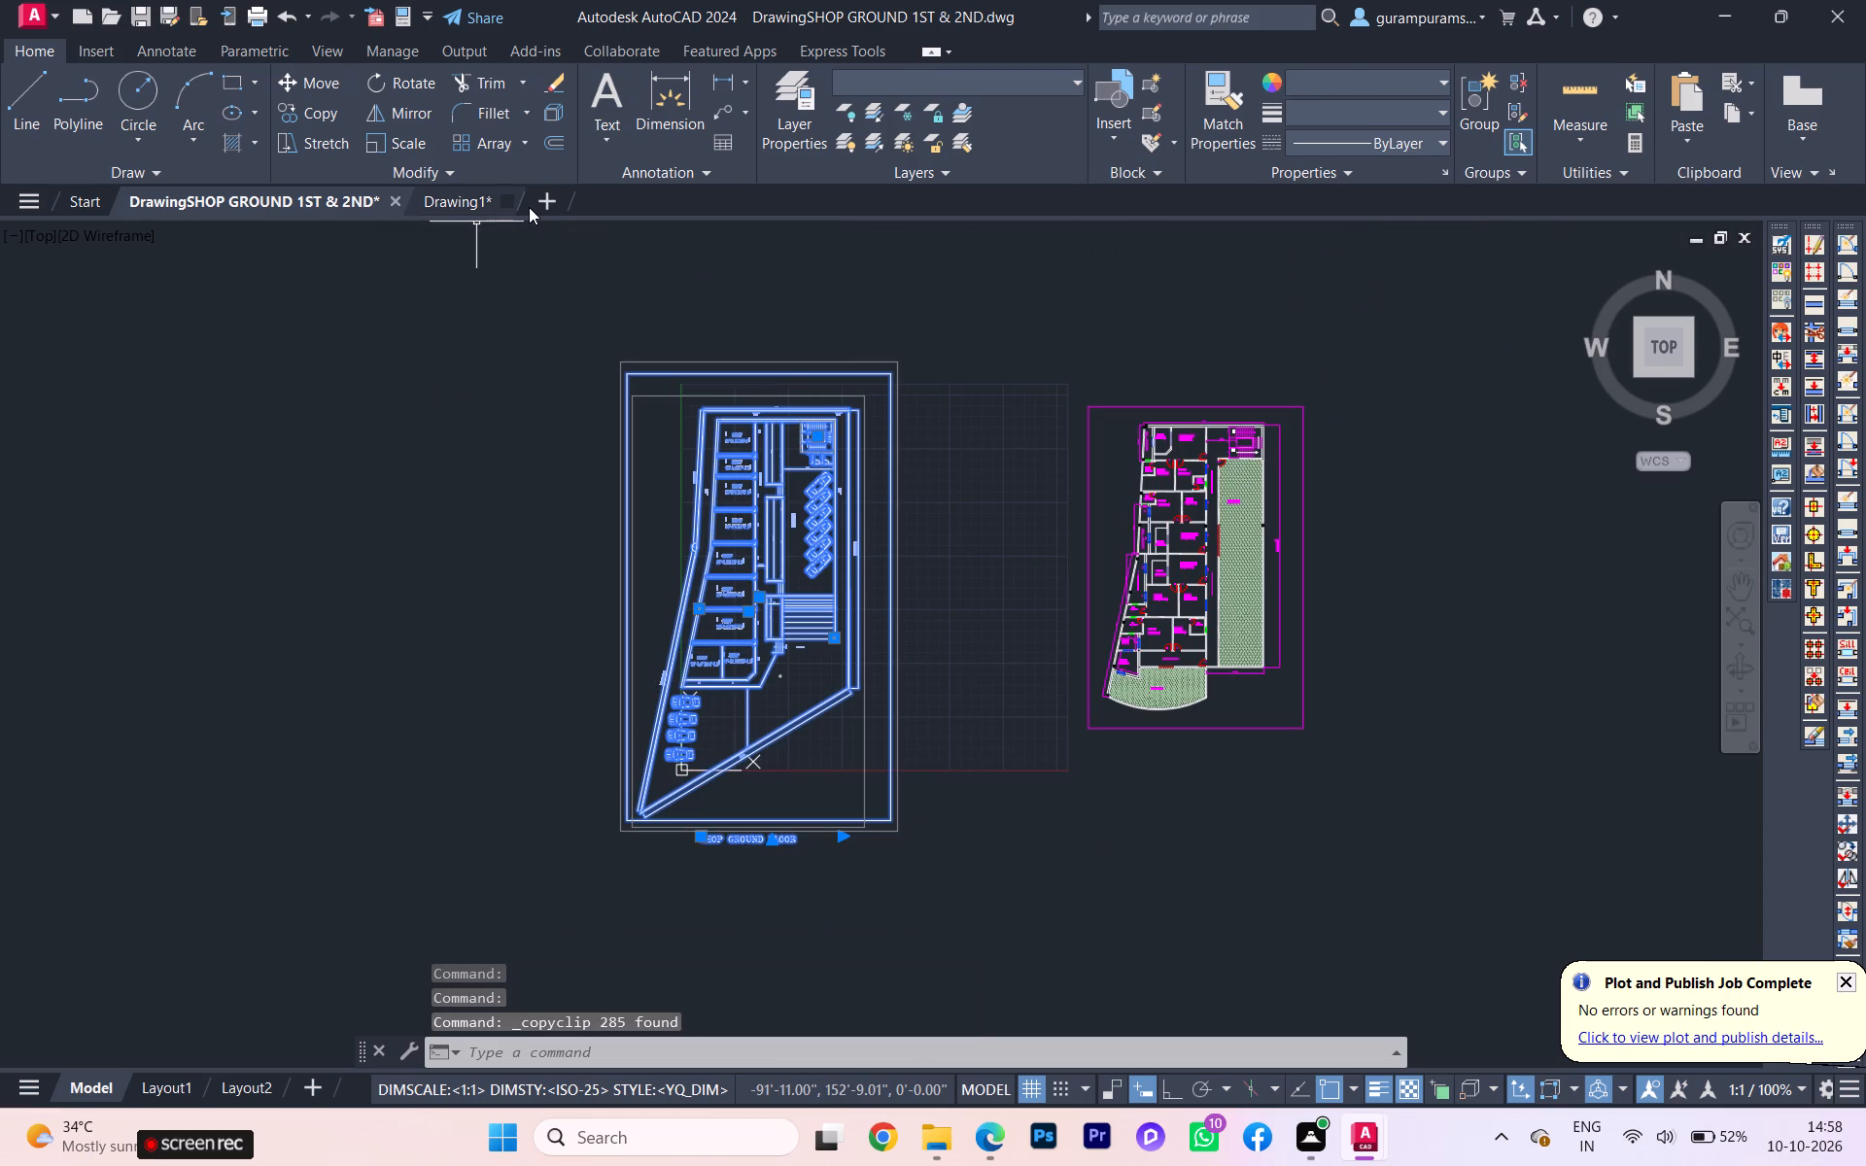
left_click(543, 200)
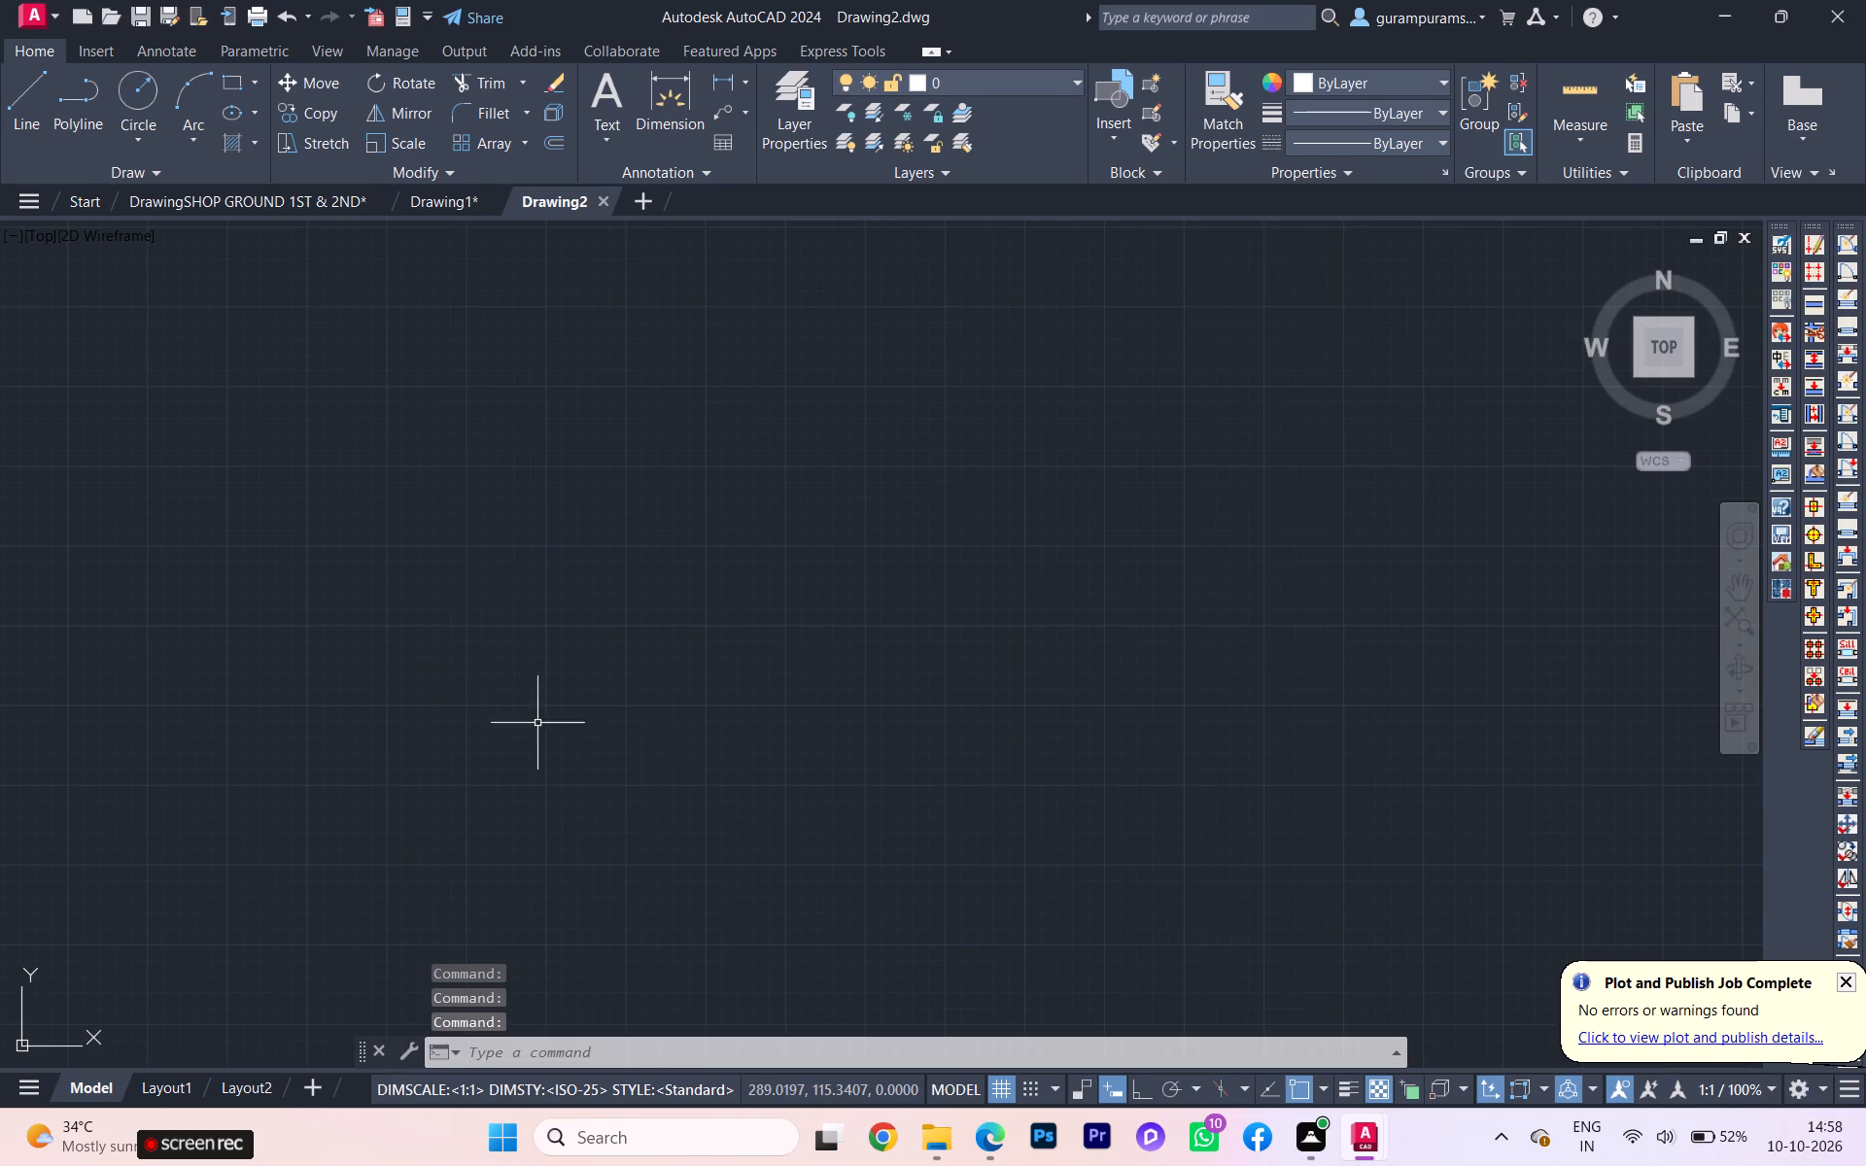
key("ctrl+v")
left_click(589, 769)
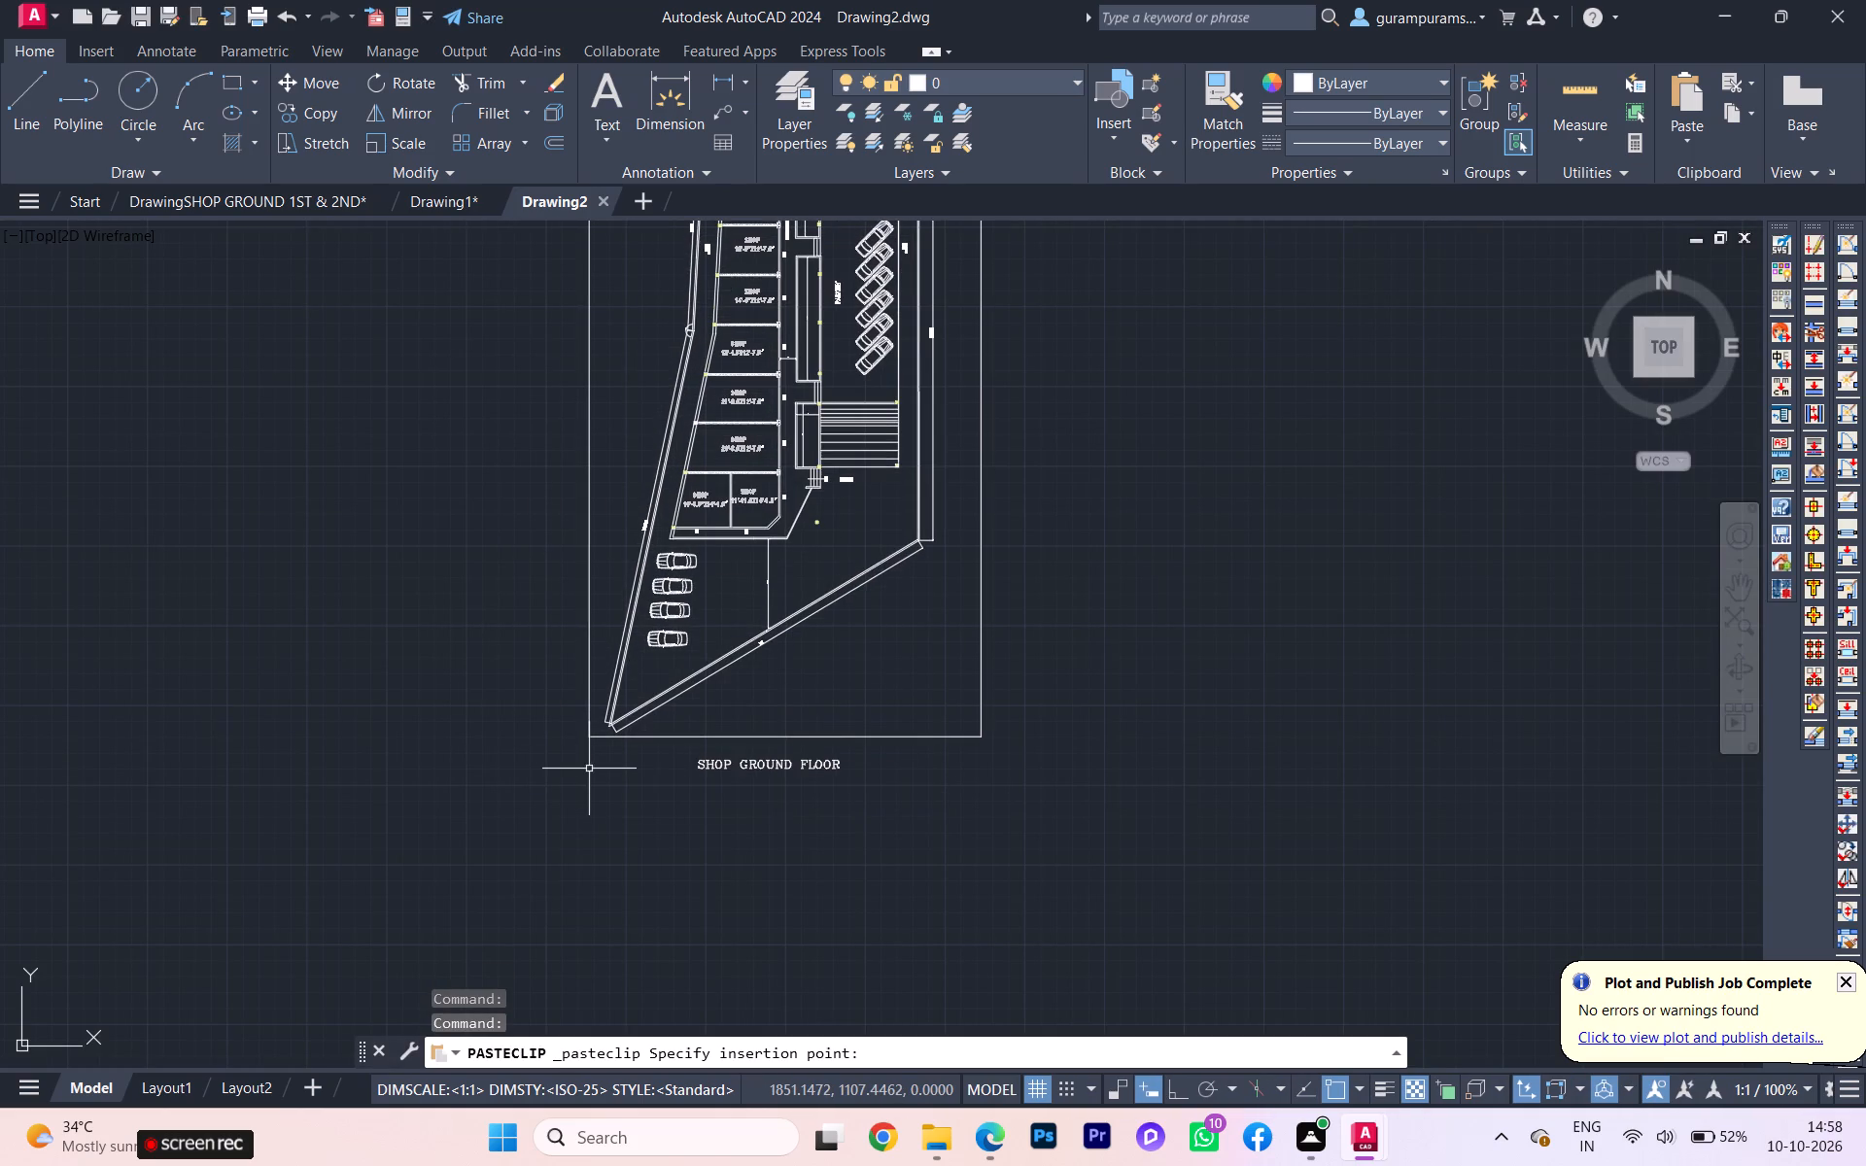
scroll(568, 722, "down", 1)
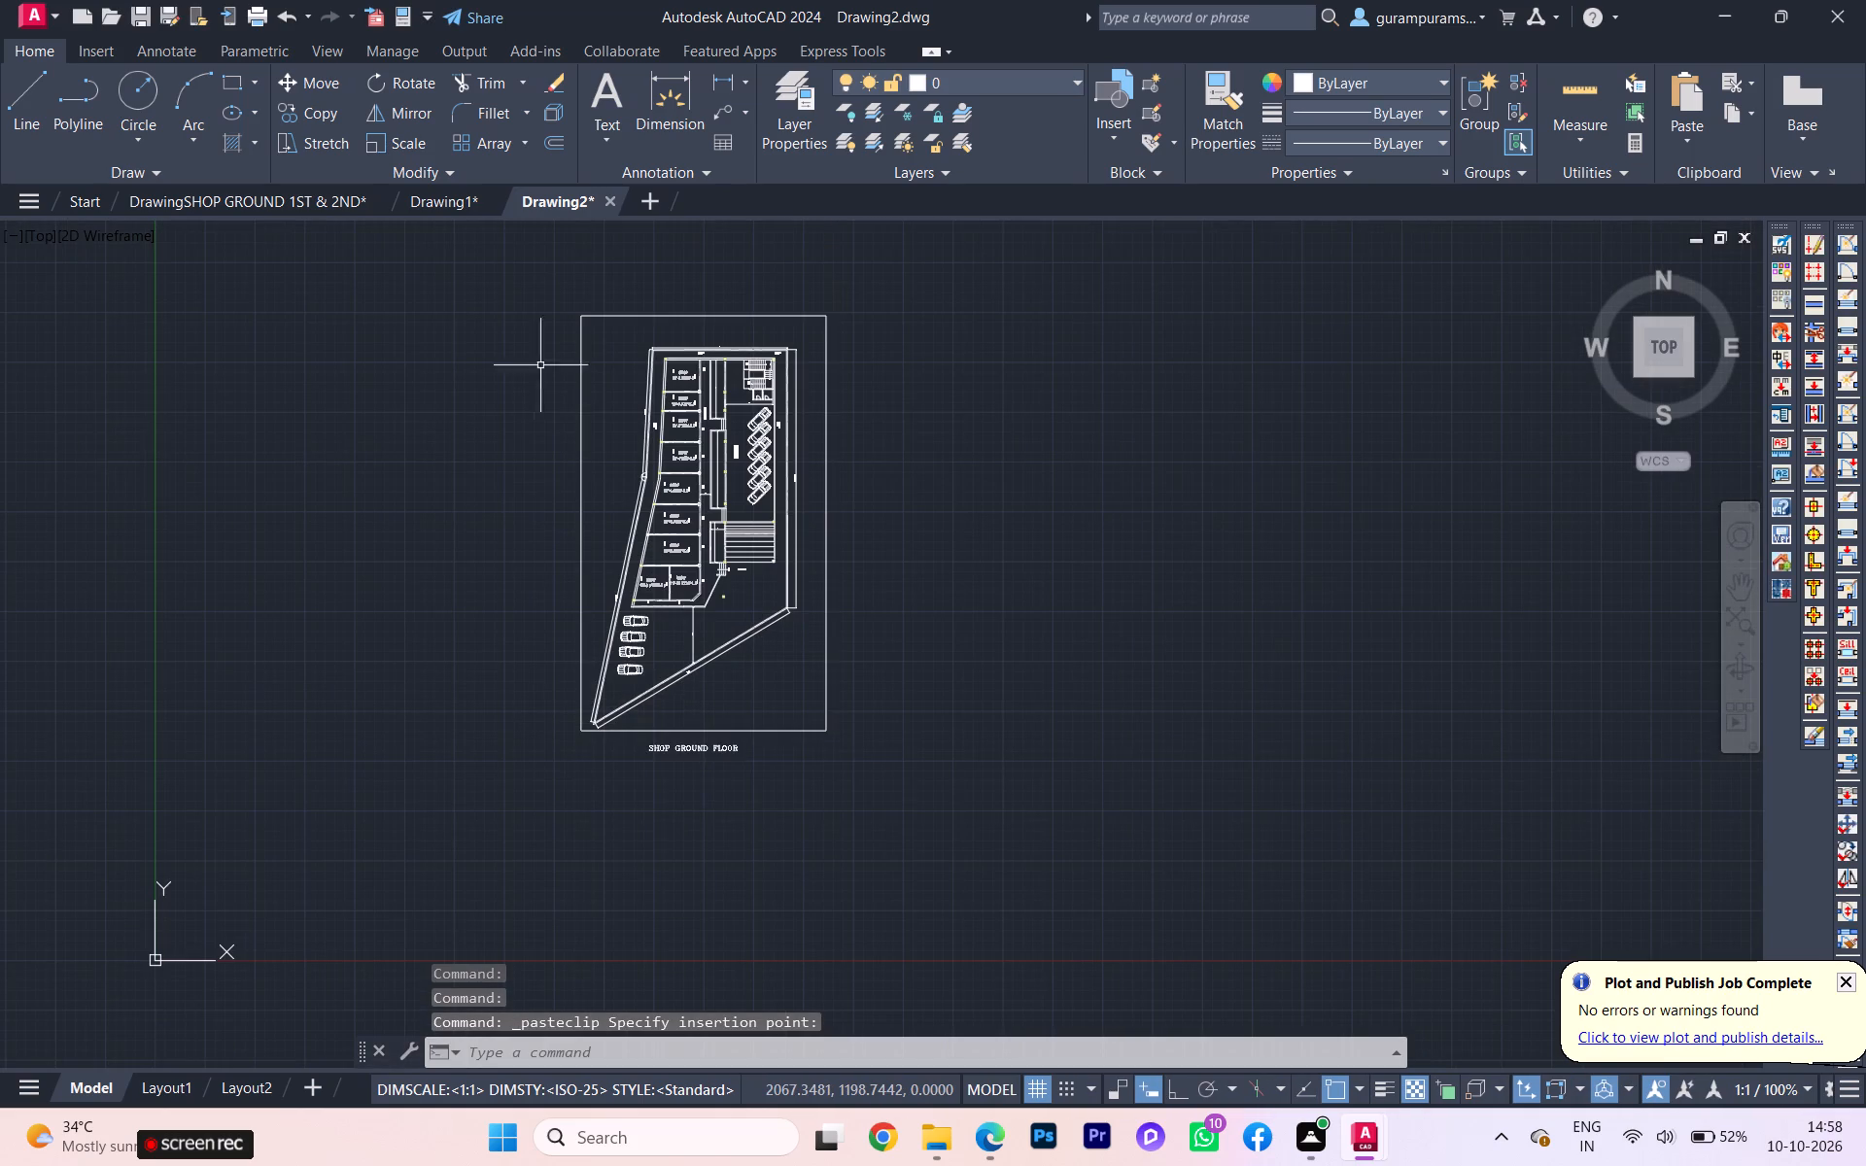
left_click(931, 83)
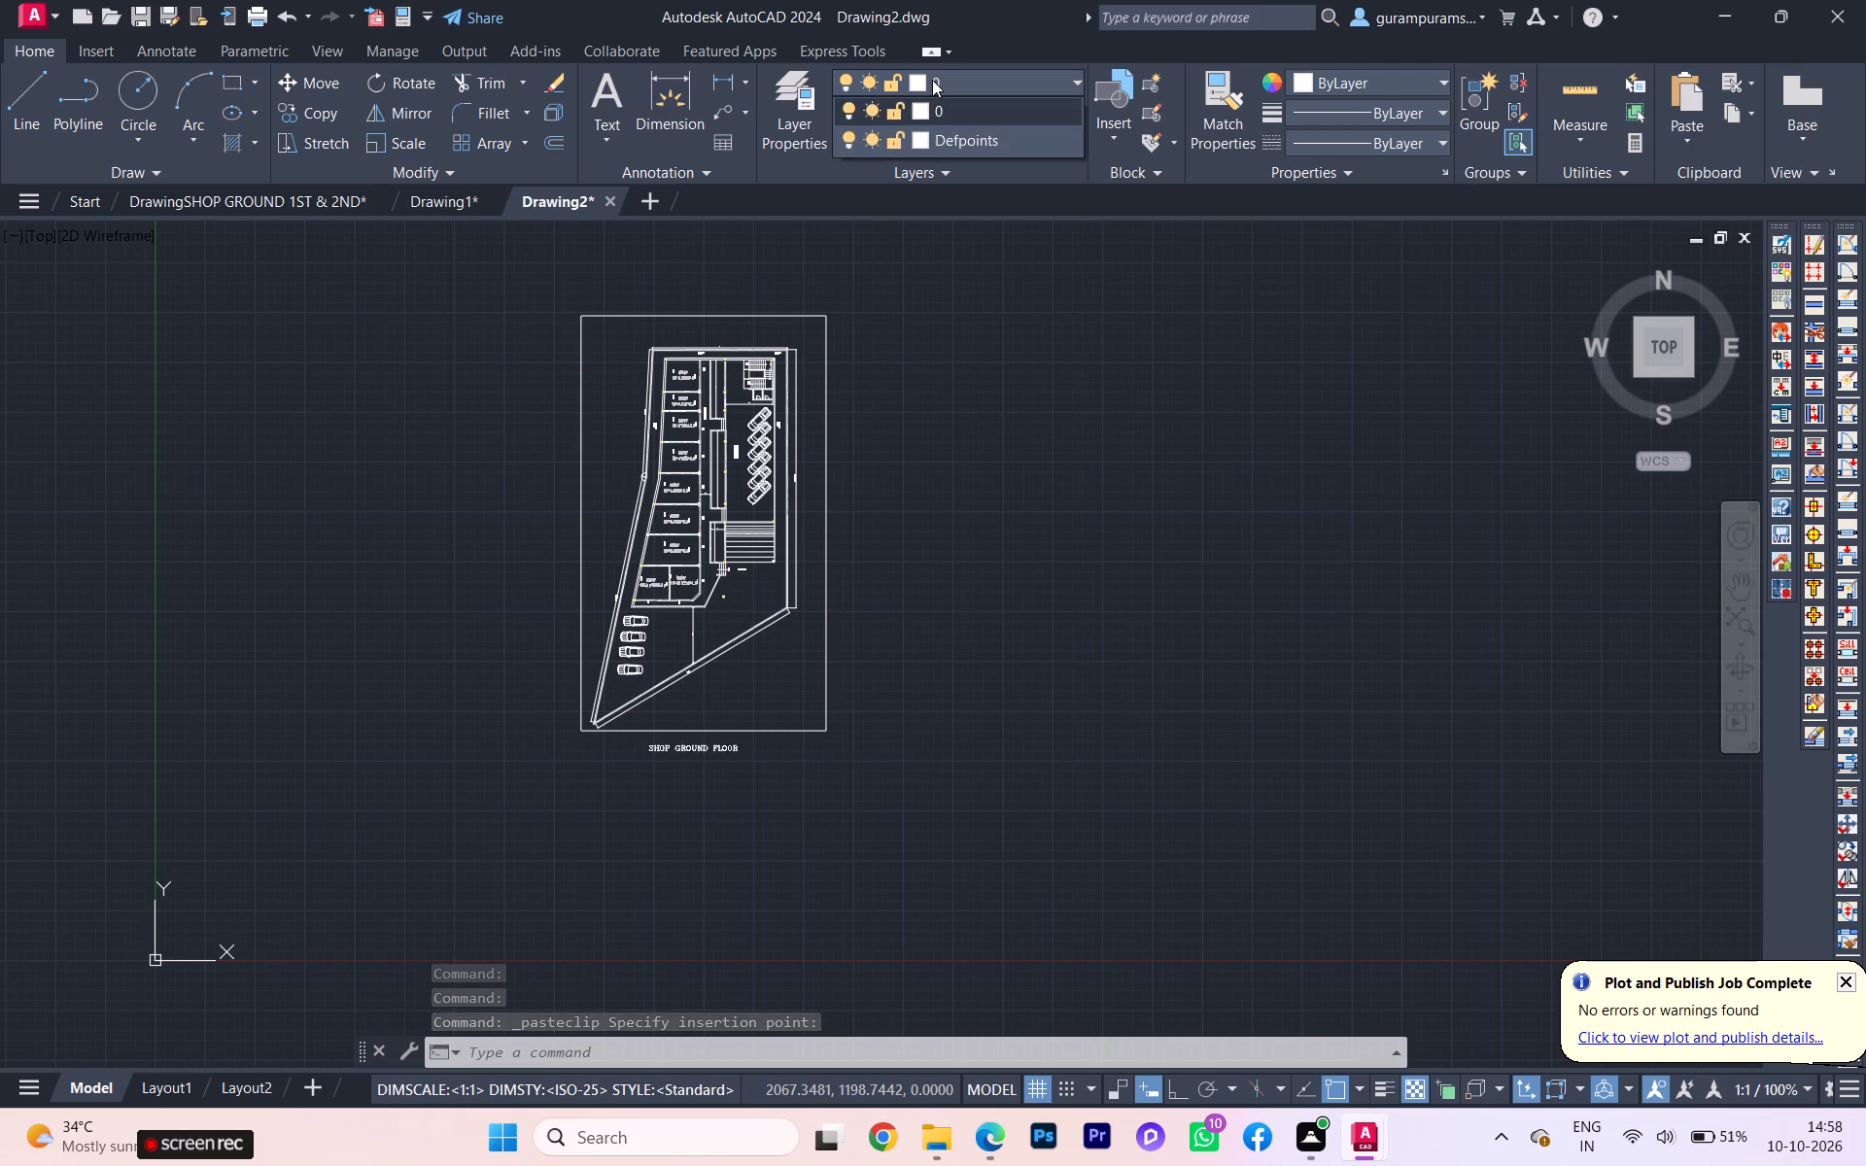
left_click(932, 80)
Set up a centred DWG To PDF plot of the new drawing, windowed around the ground floor frame and its title label.
scroll(529, 289, "up", 1)
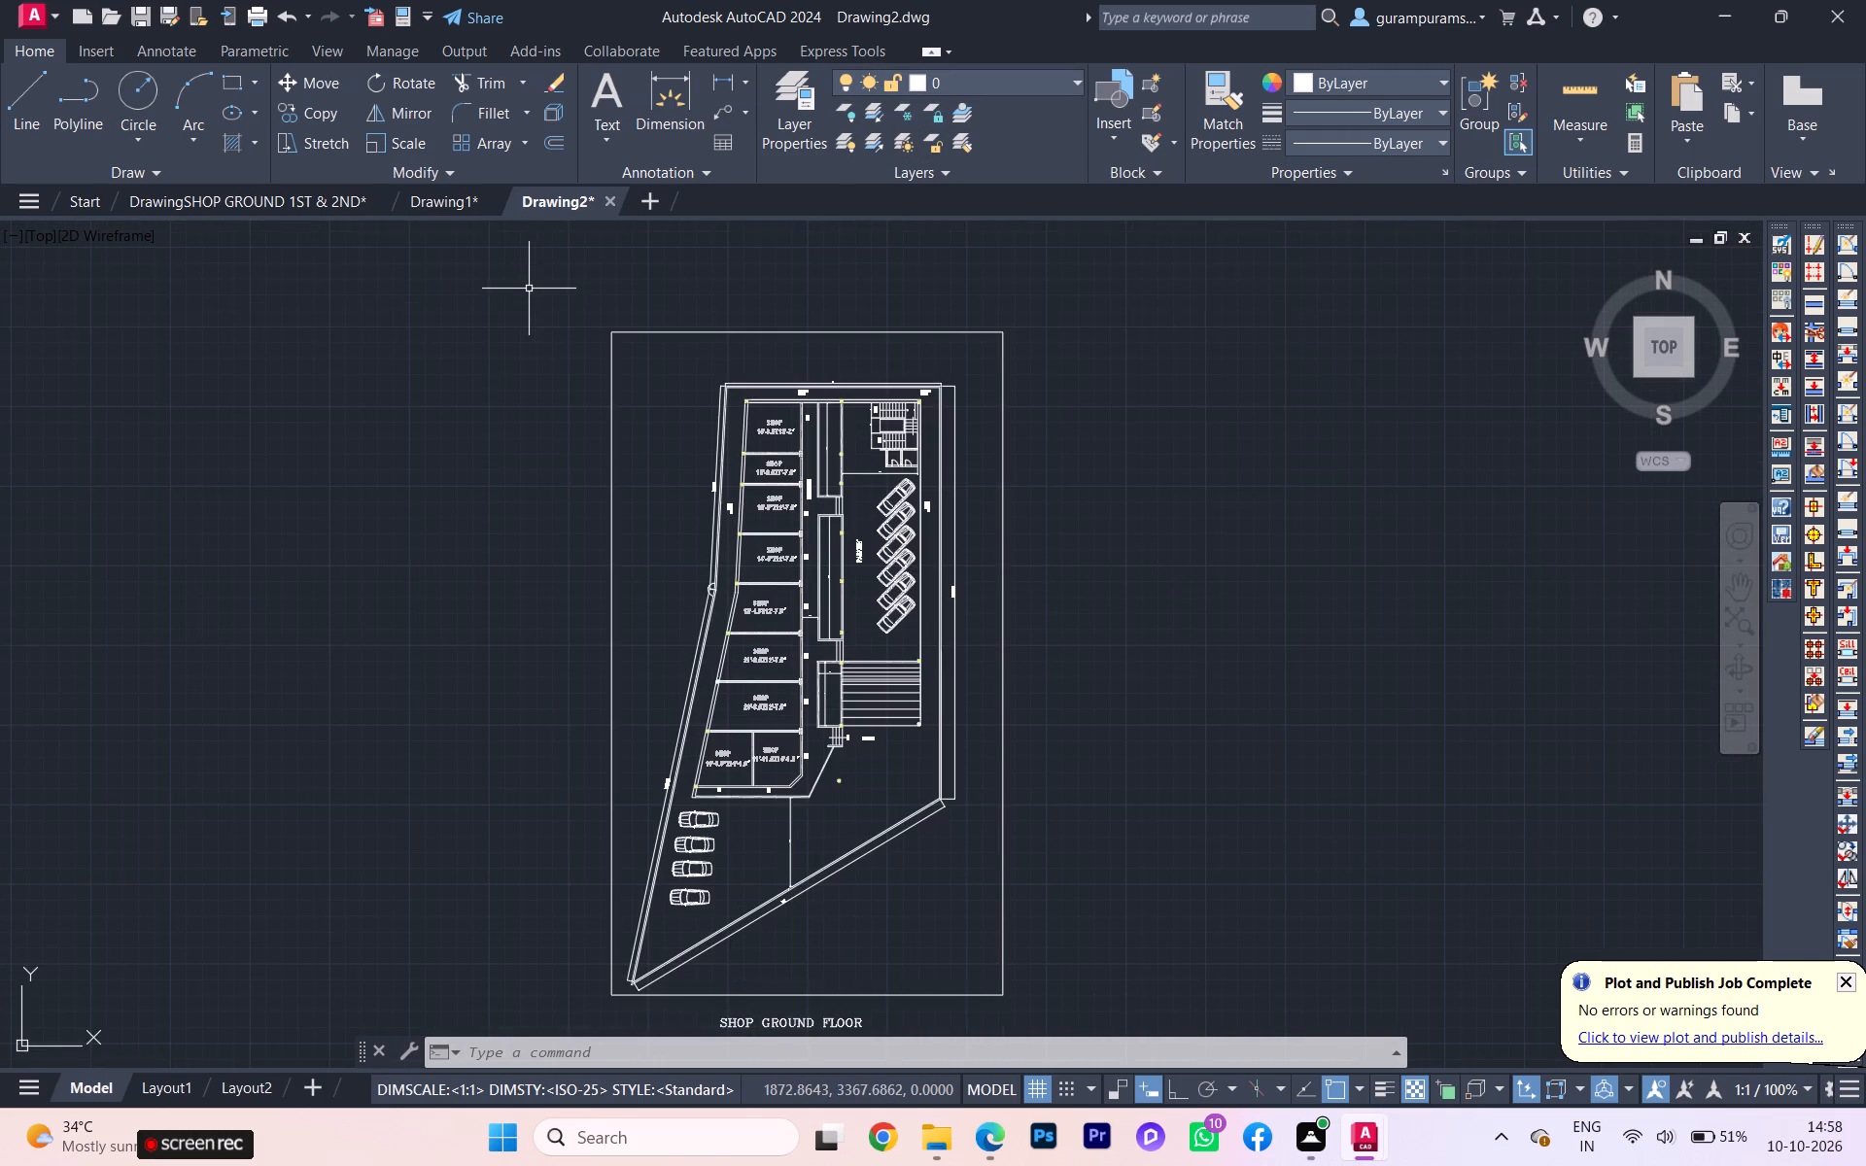
key("ctrl+p")
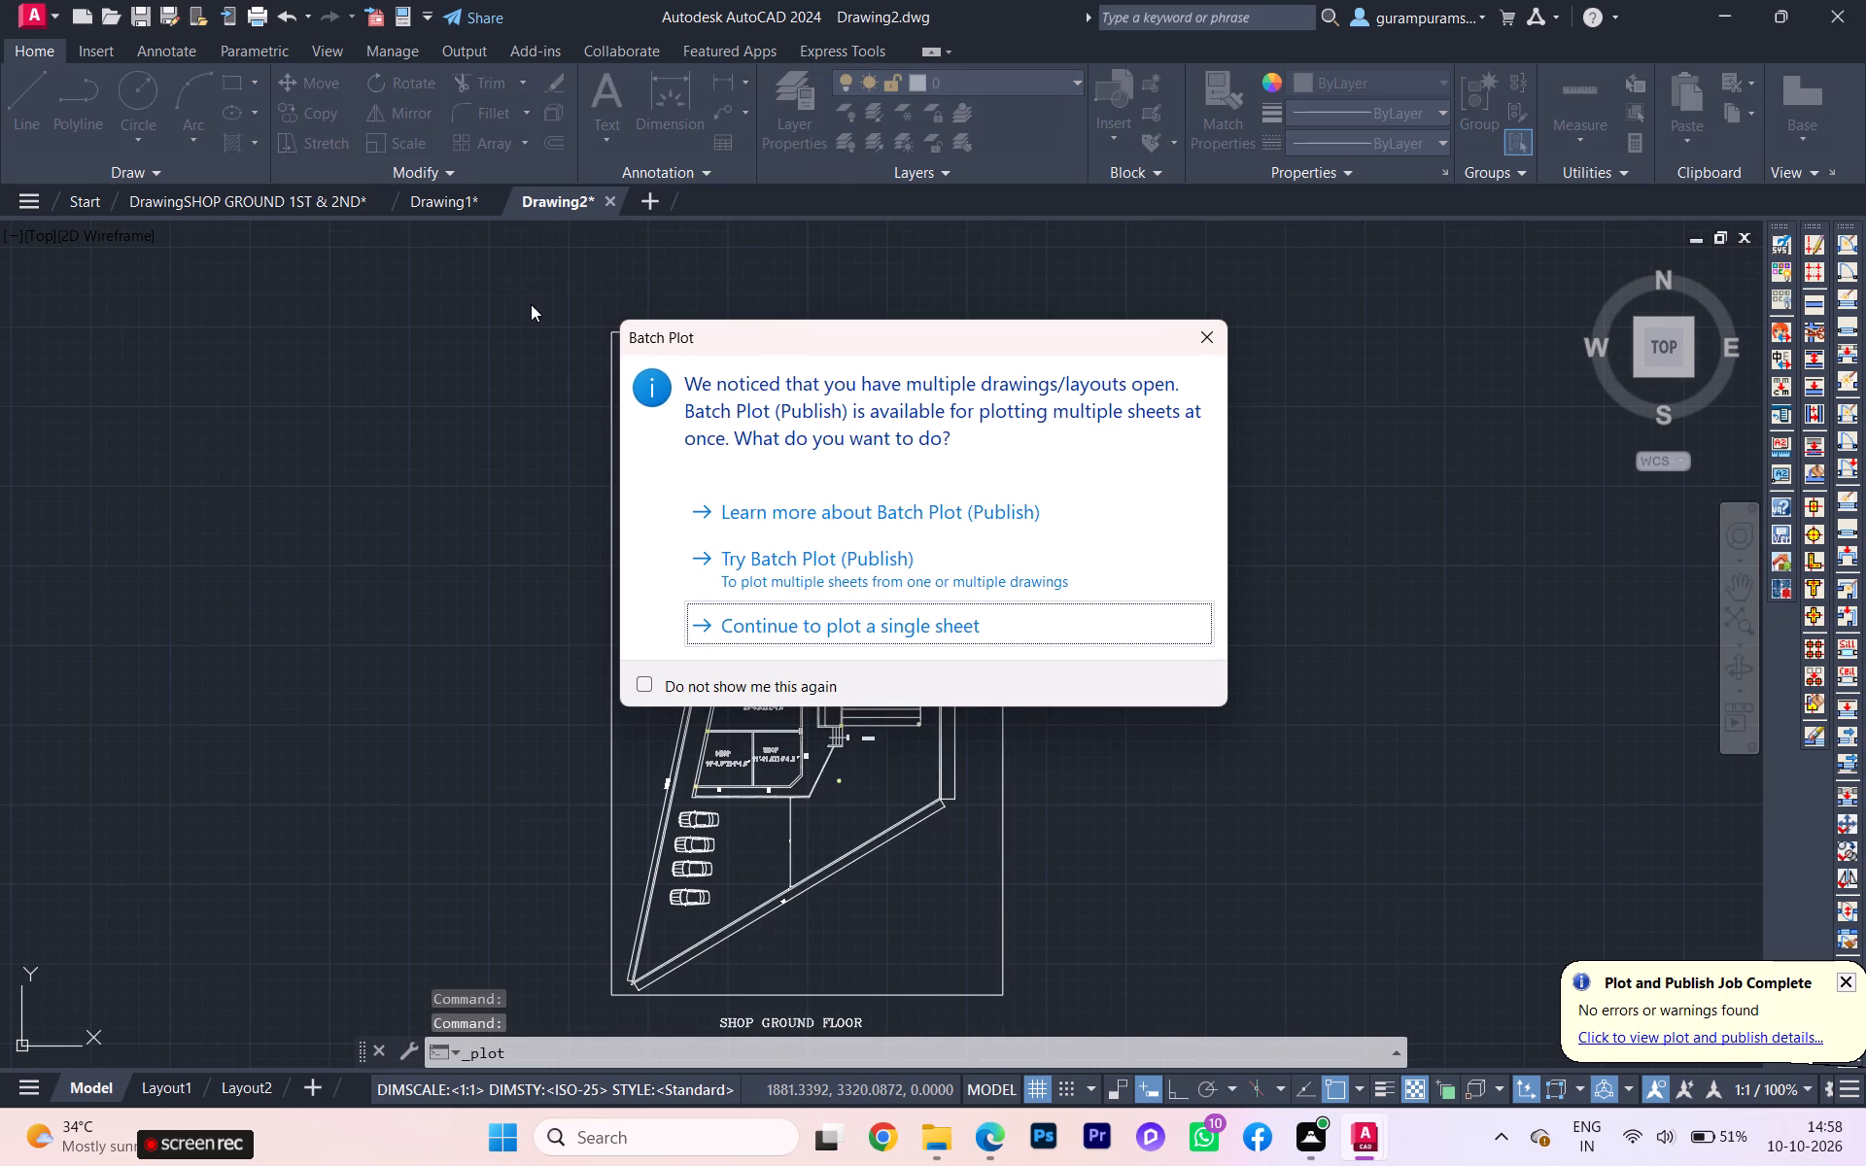
left_click(938, 615)
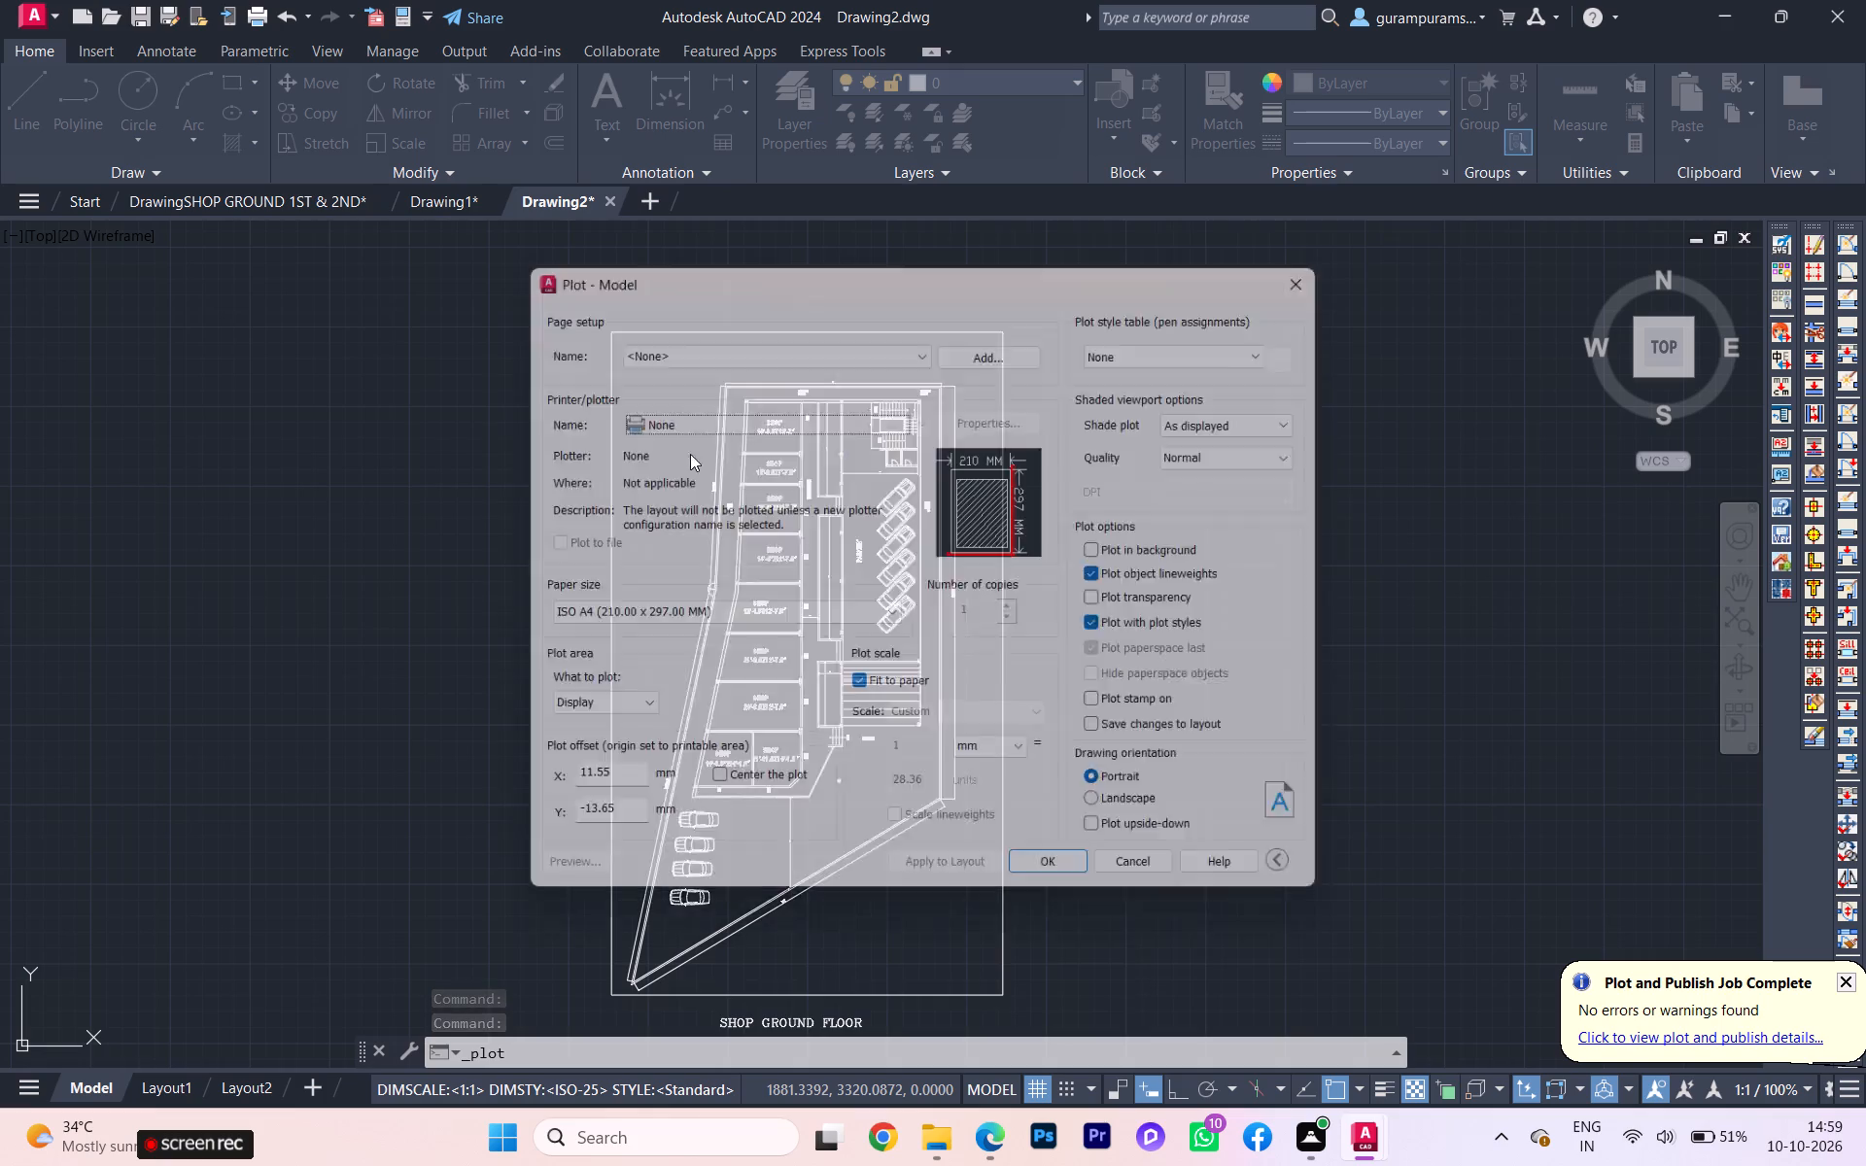
left_click(757, 416)
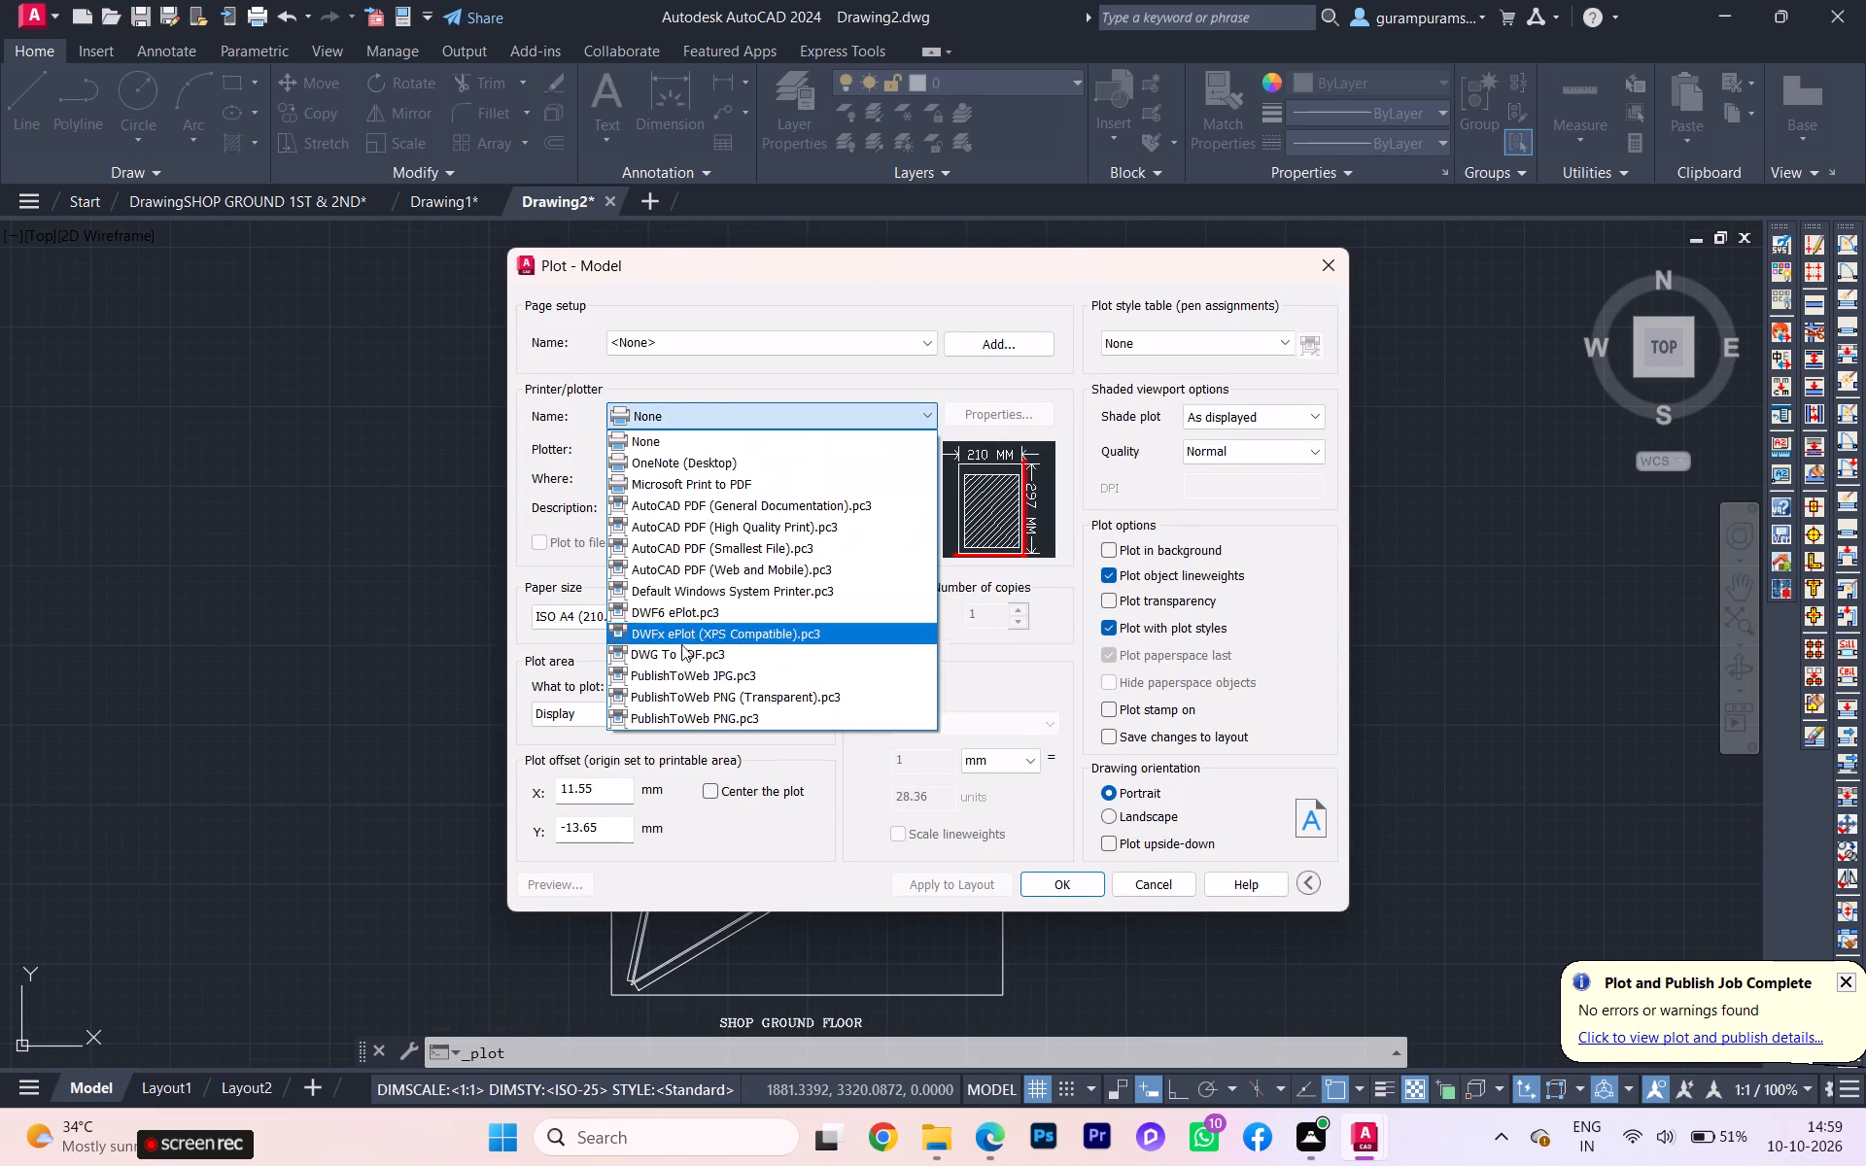
left_click(675, 653)
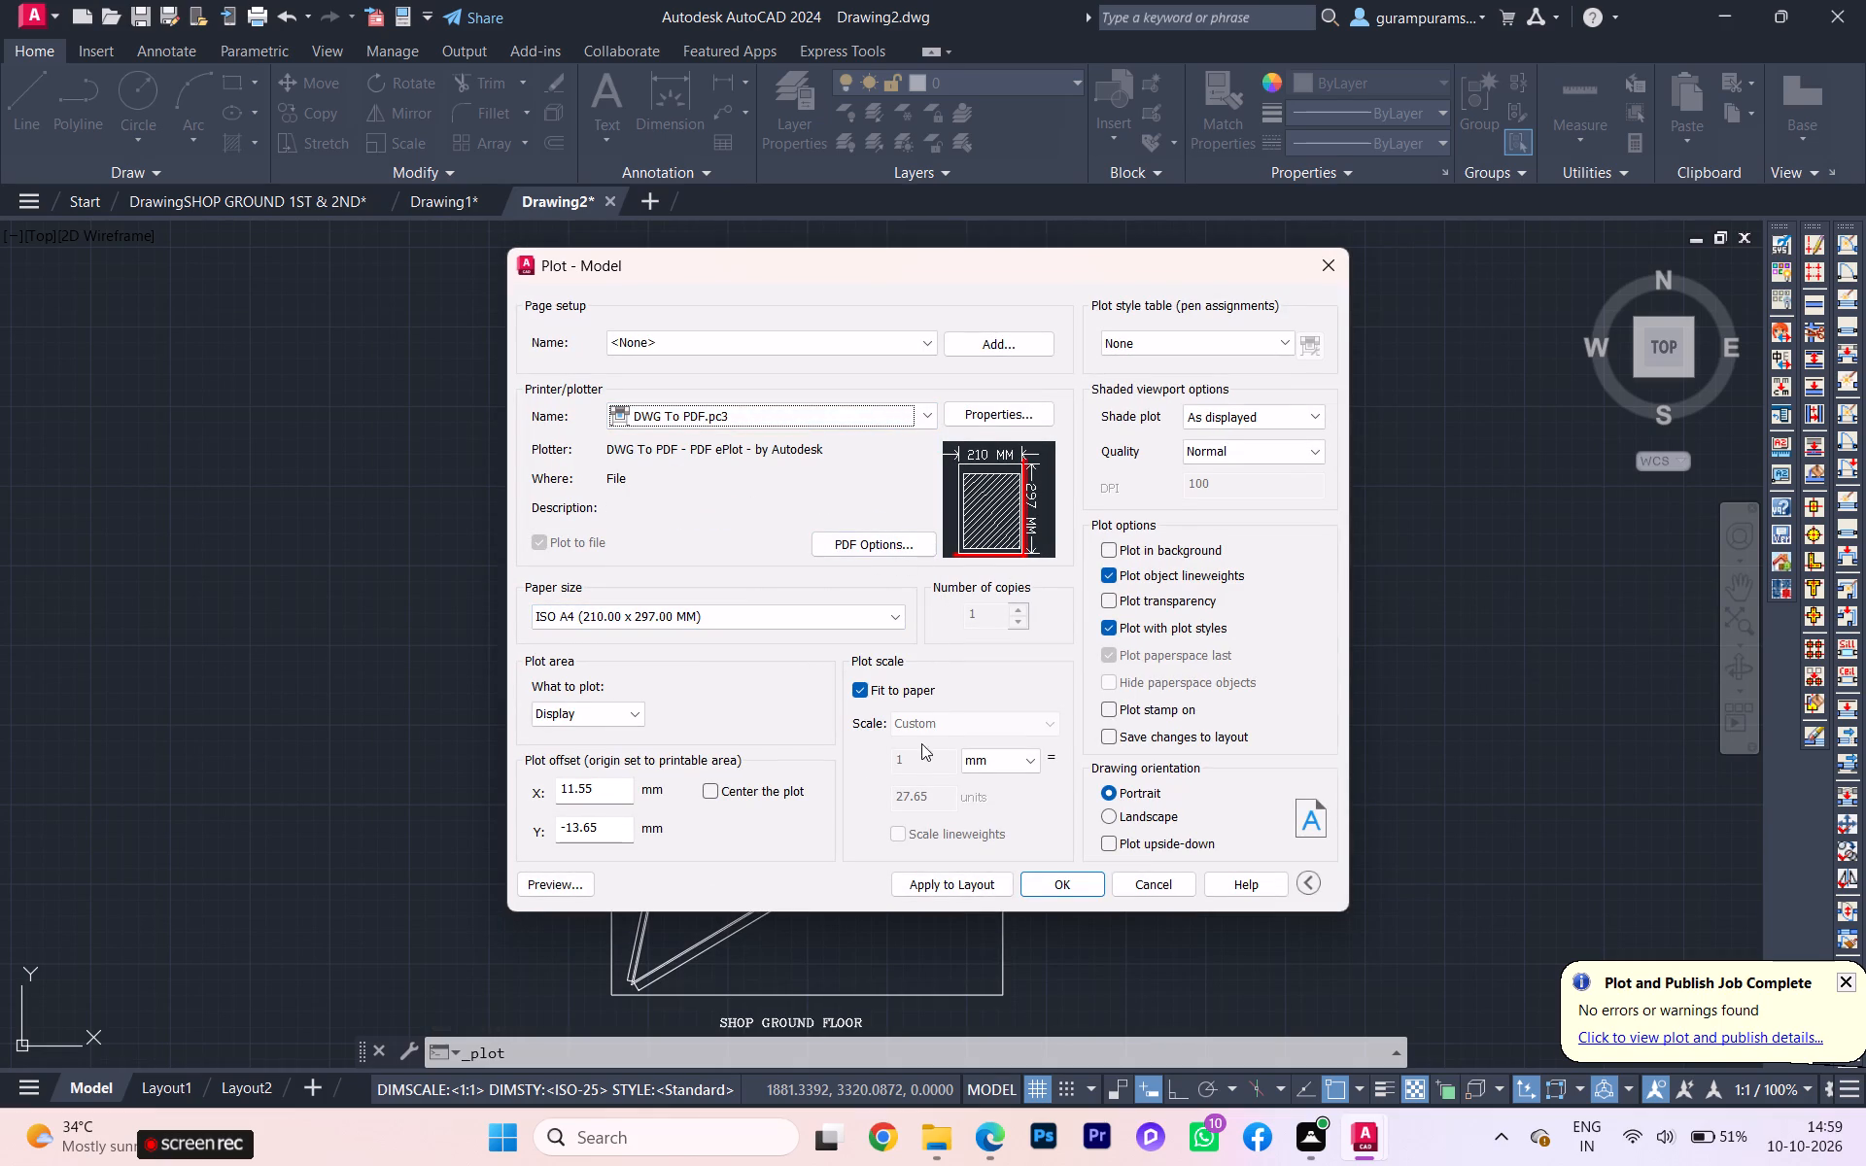
left_click(711, 787)
left_click(622, 699)
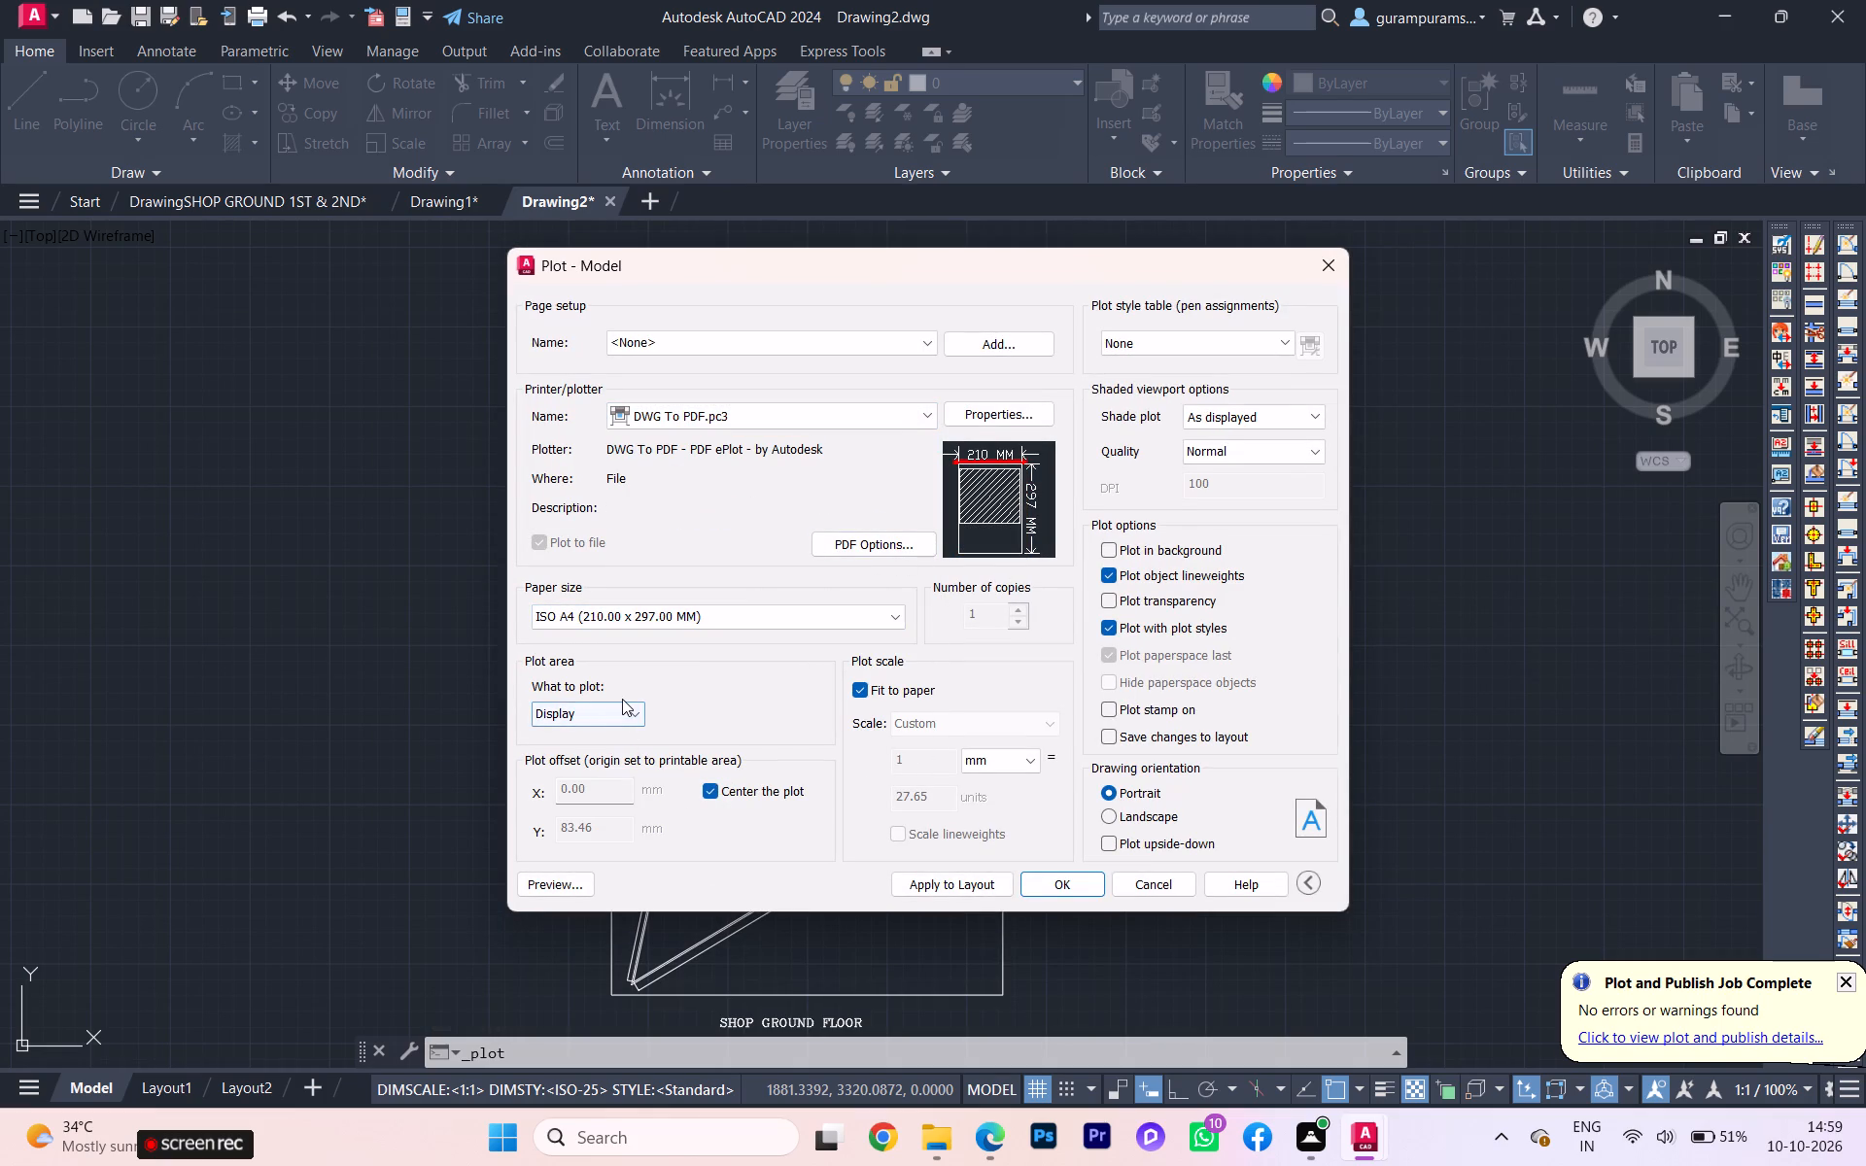
left_click(622, 700)
left_click(626, 709)
left_click(588, 782)
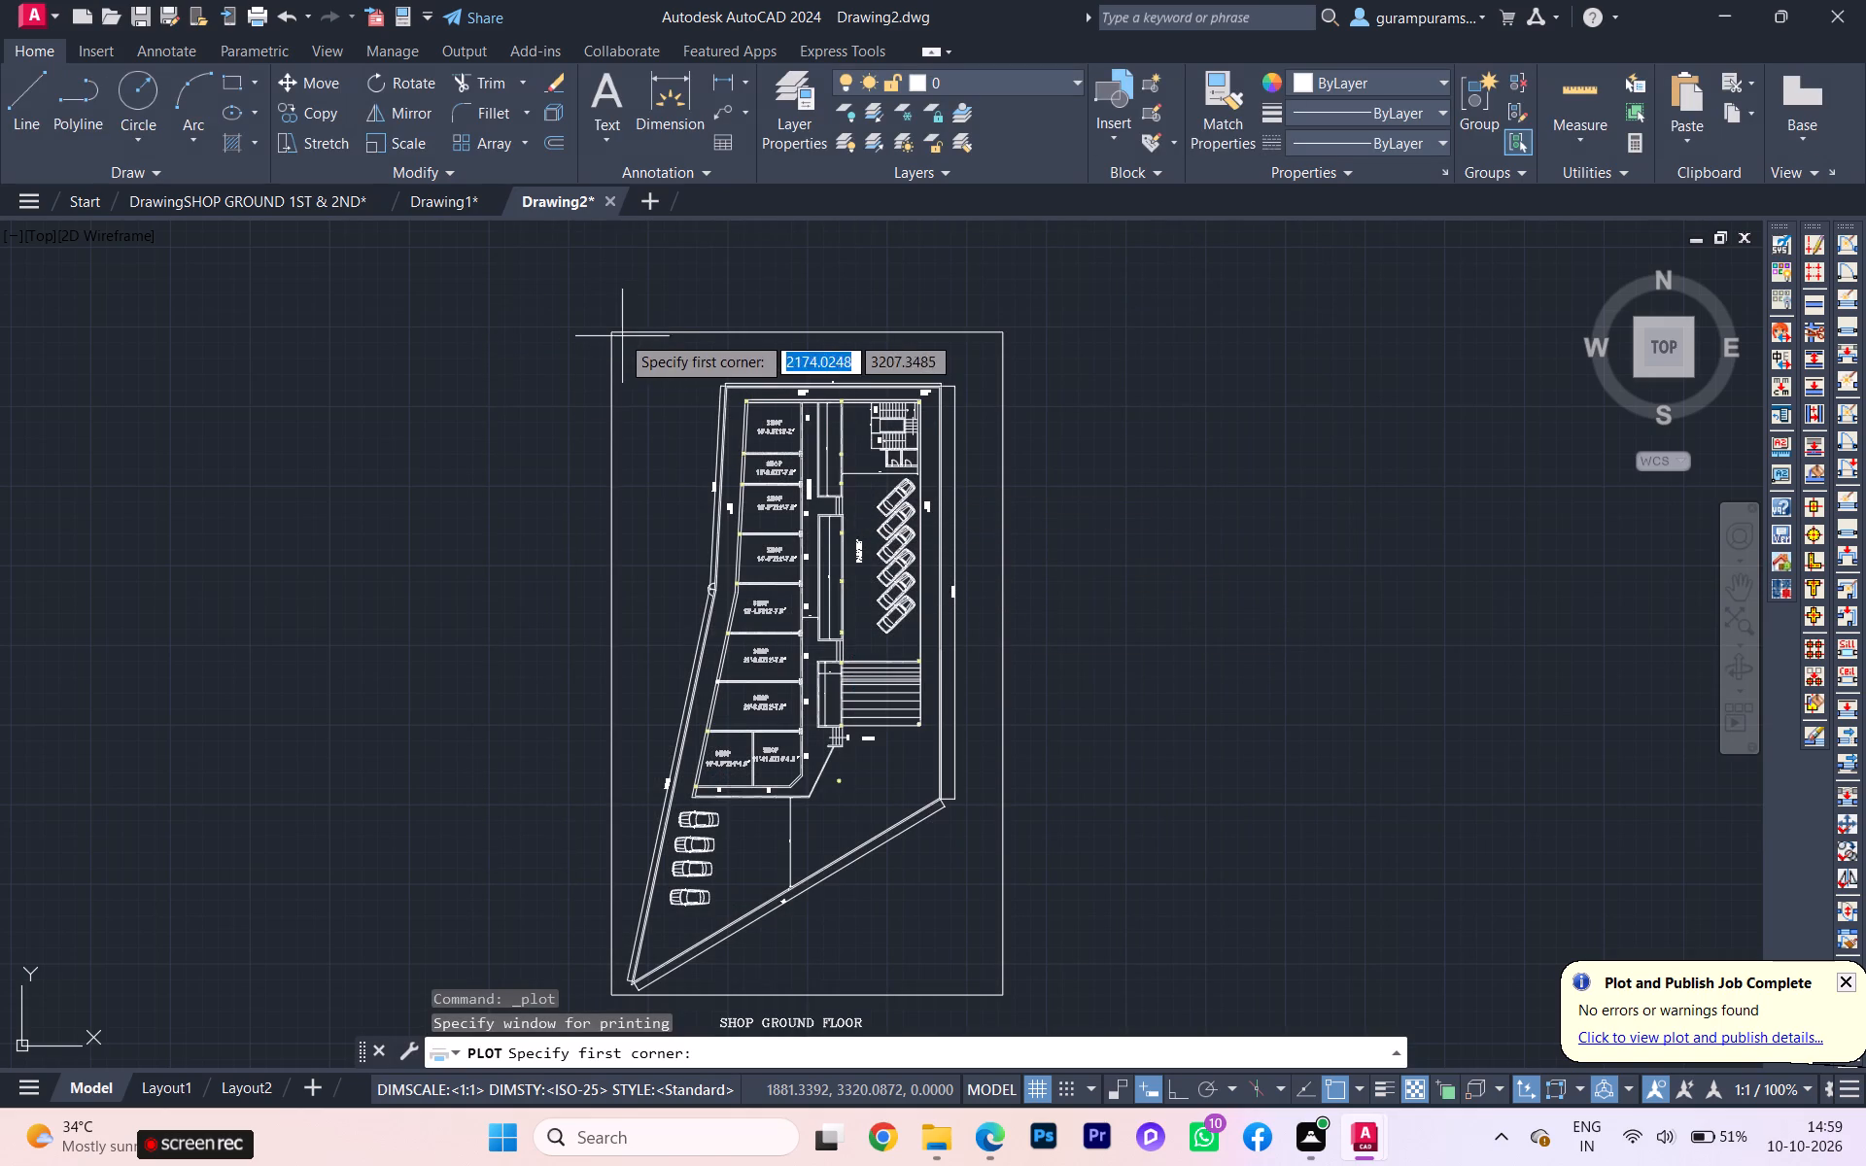
left_click(589, 312)
scroll(1047, 886, "down", 2)
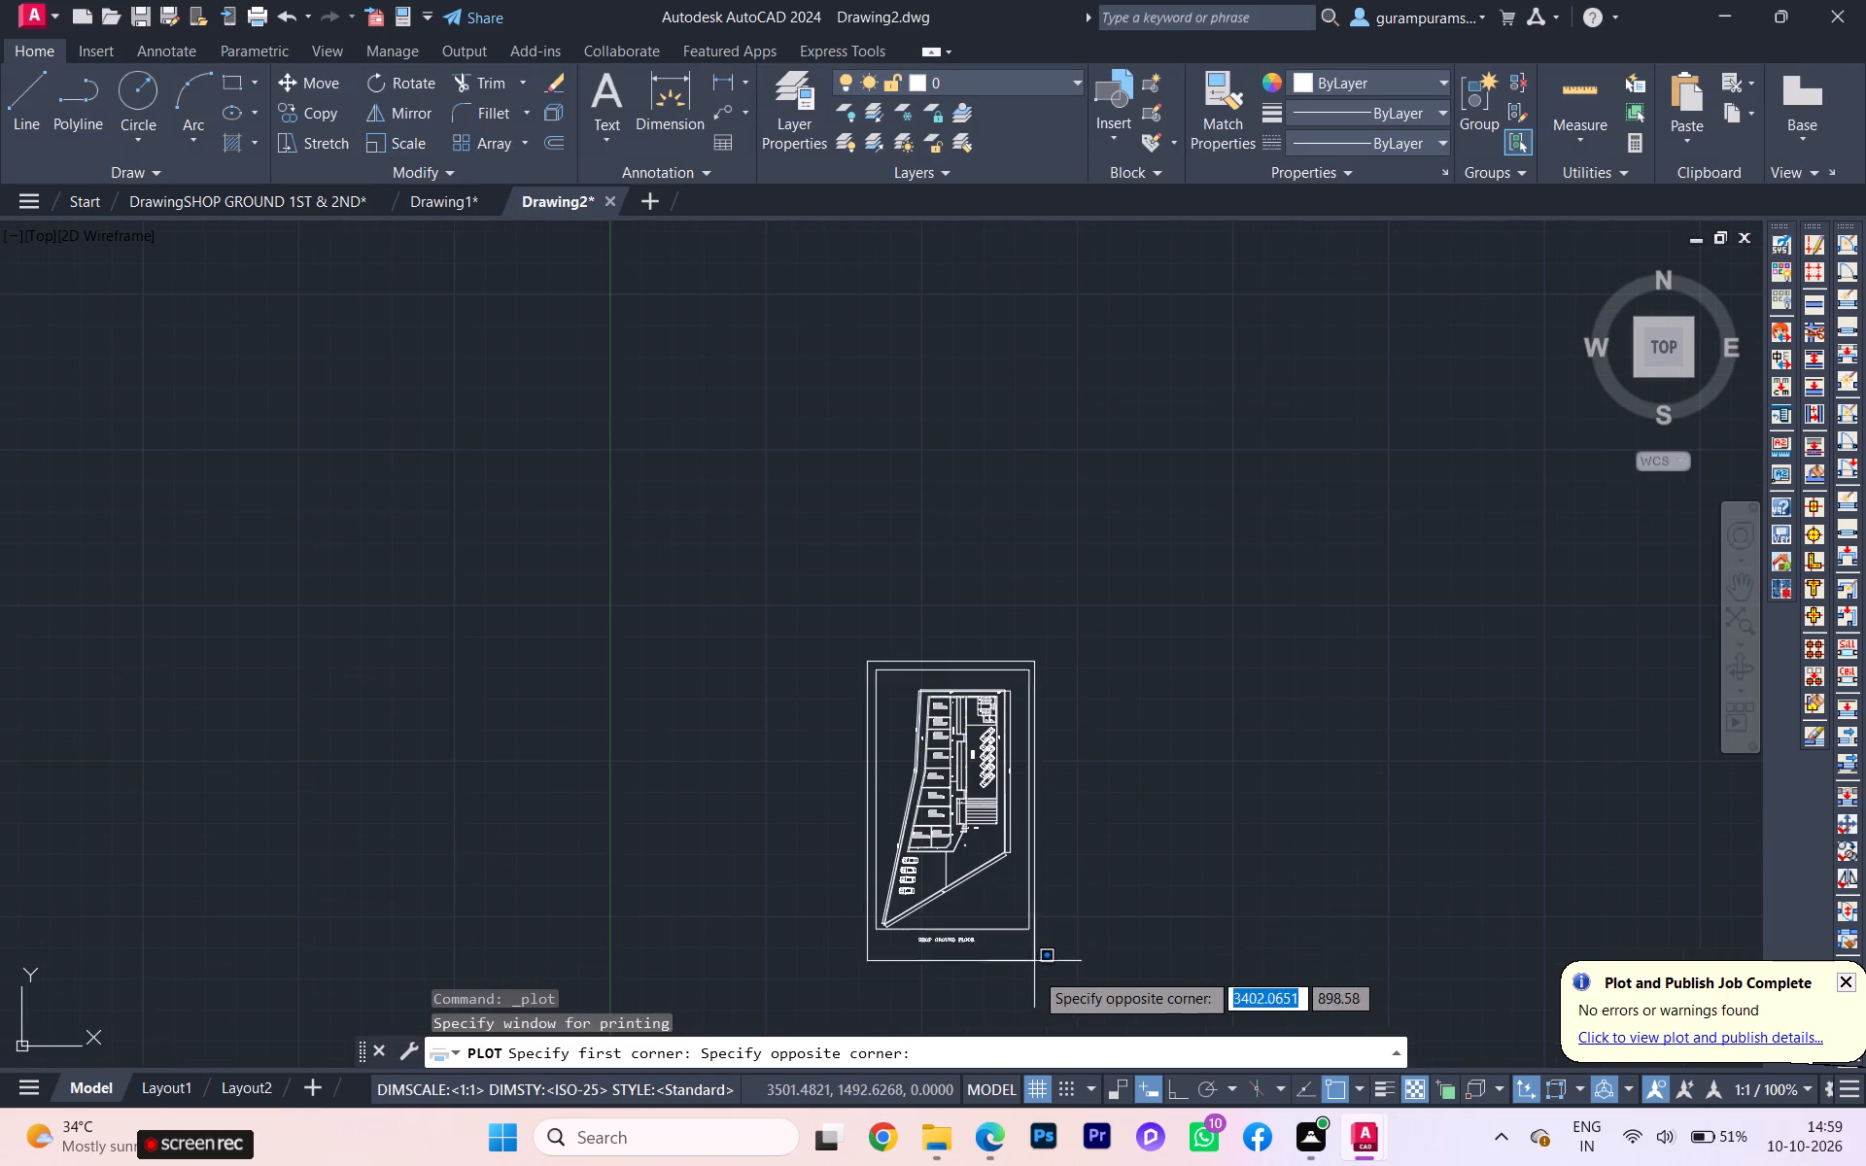
scroll(1042, 954, "up", 1)
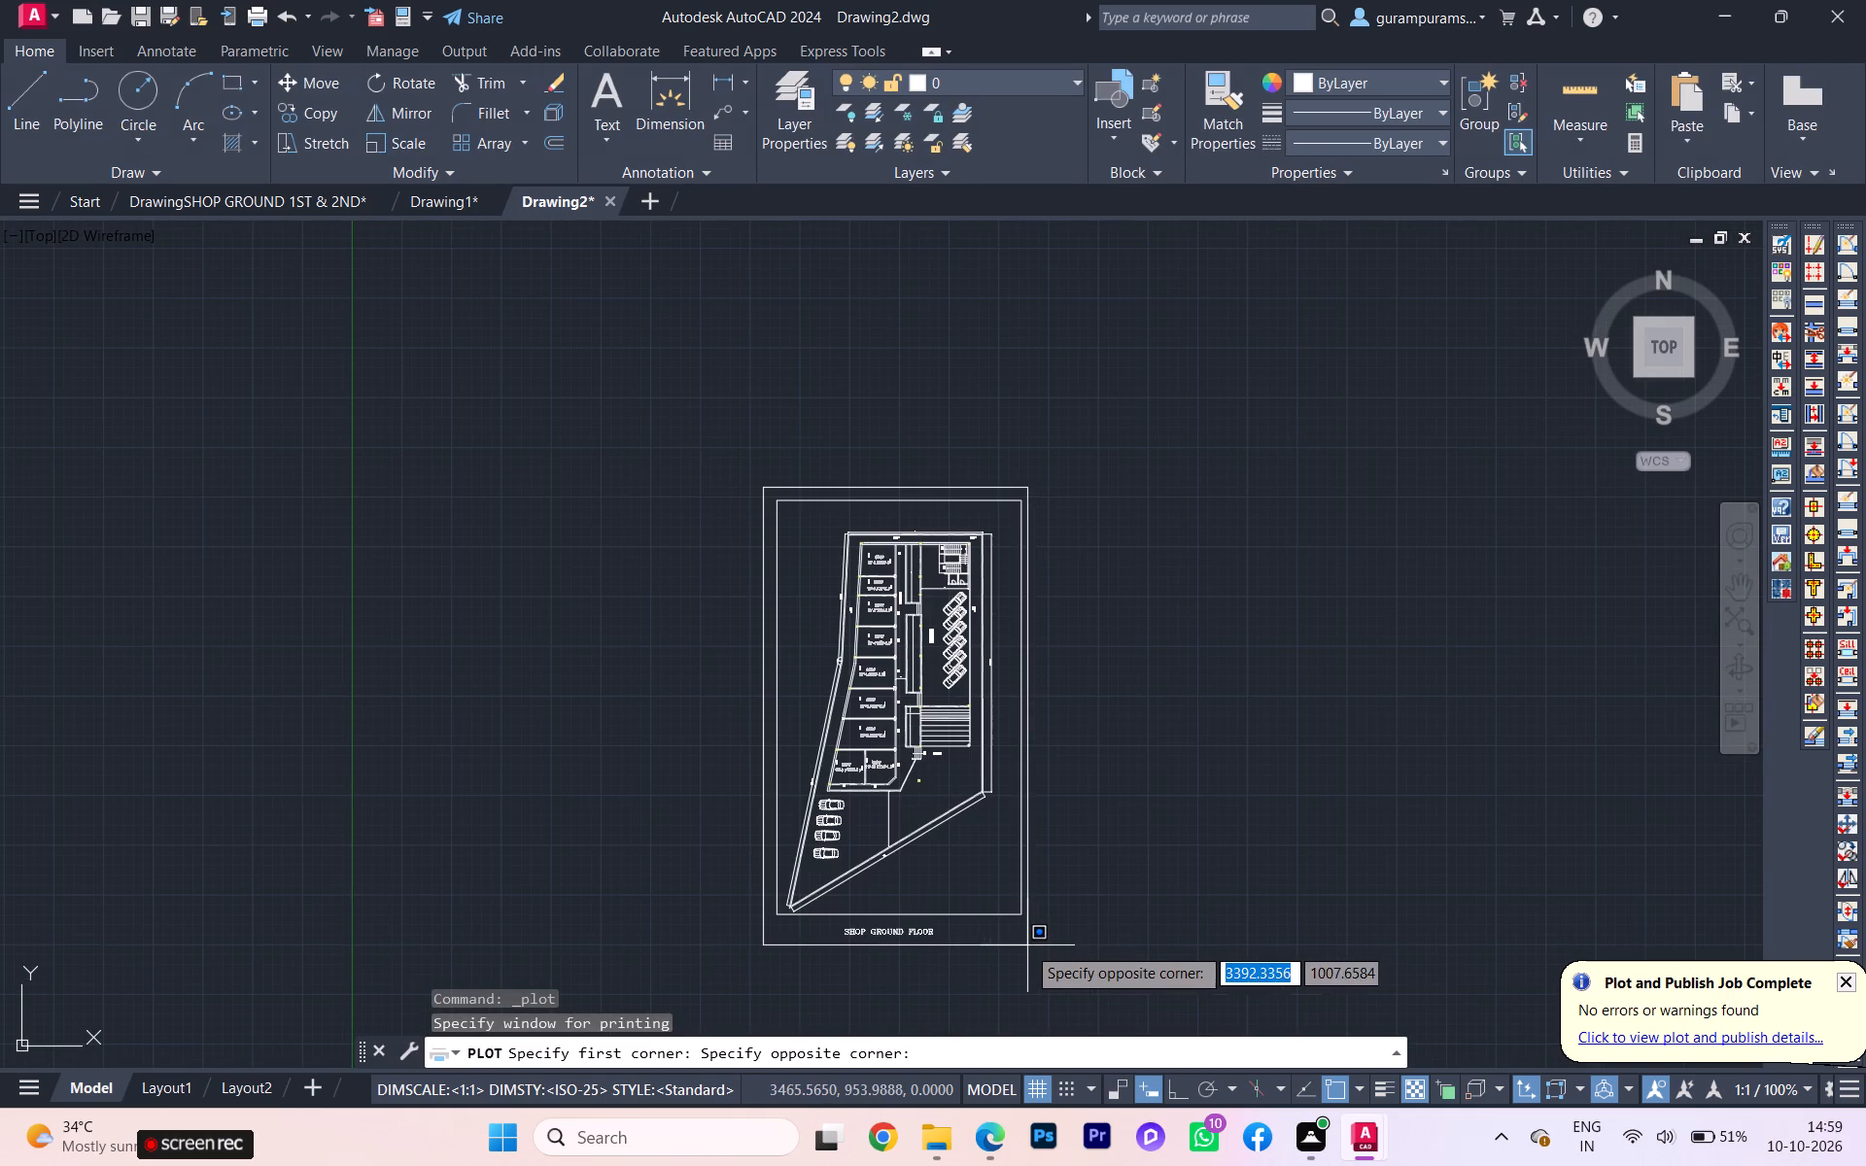
left_click(1028, 944)
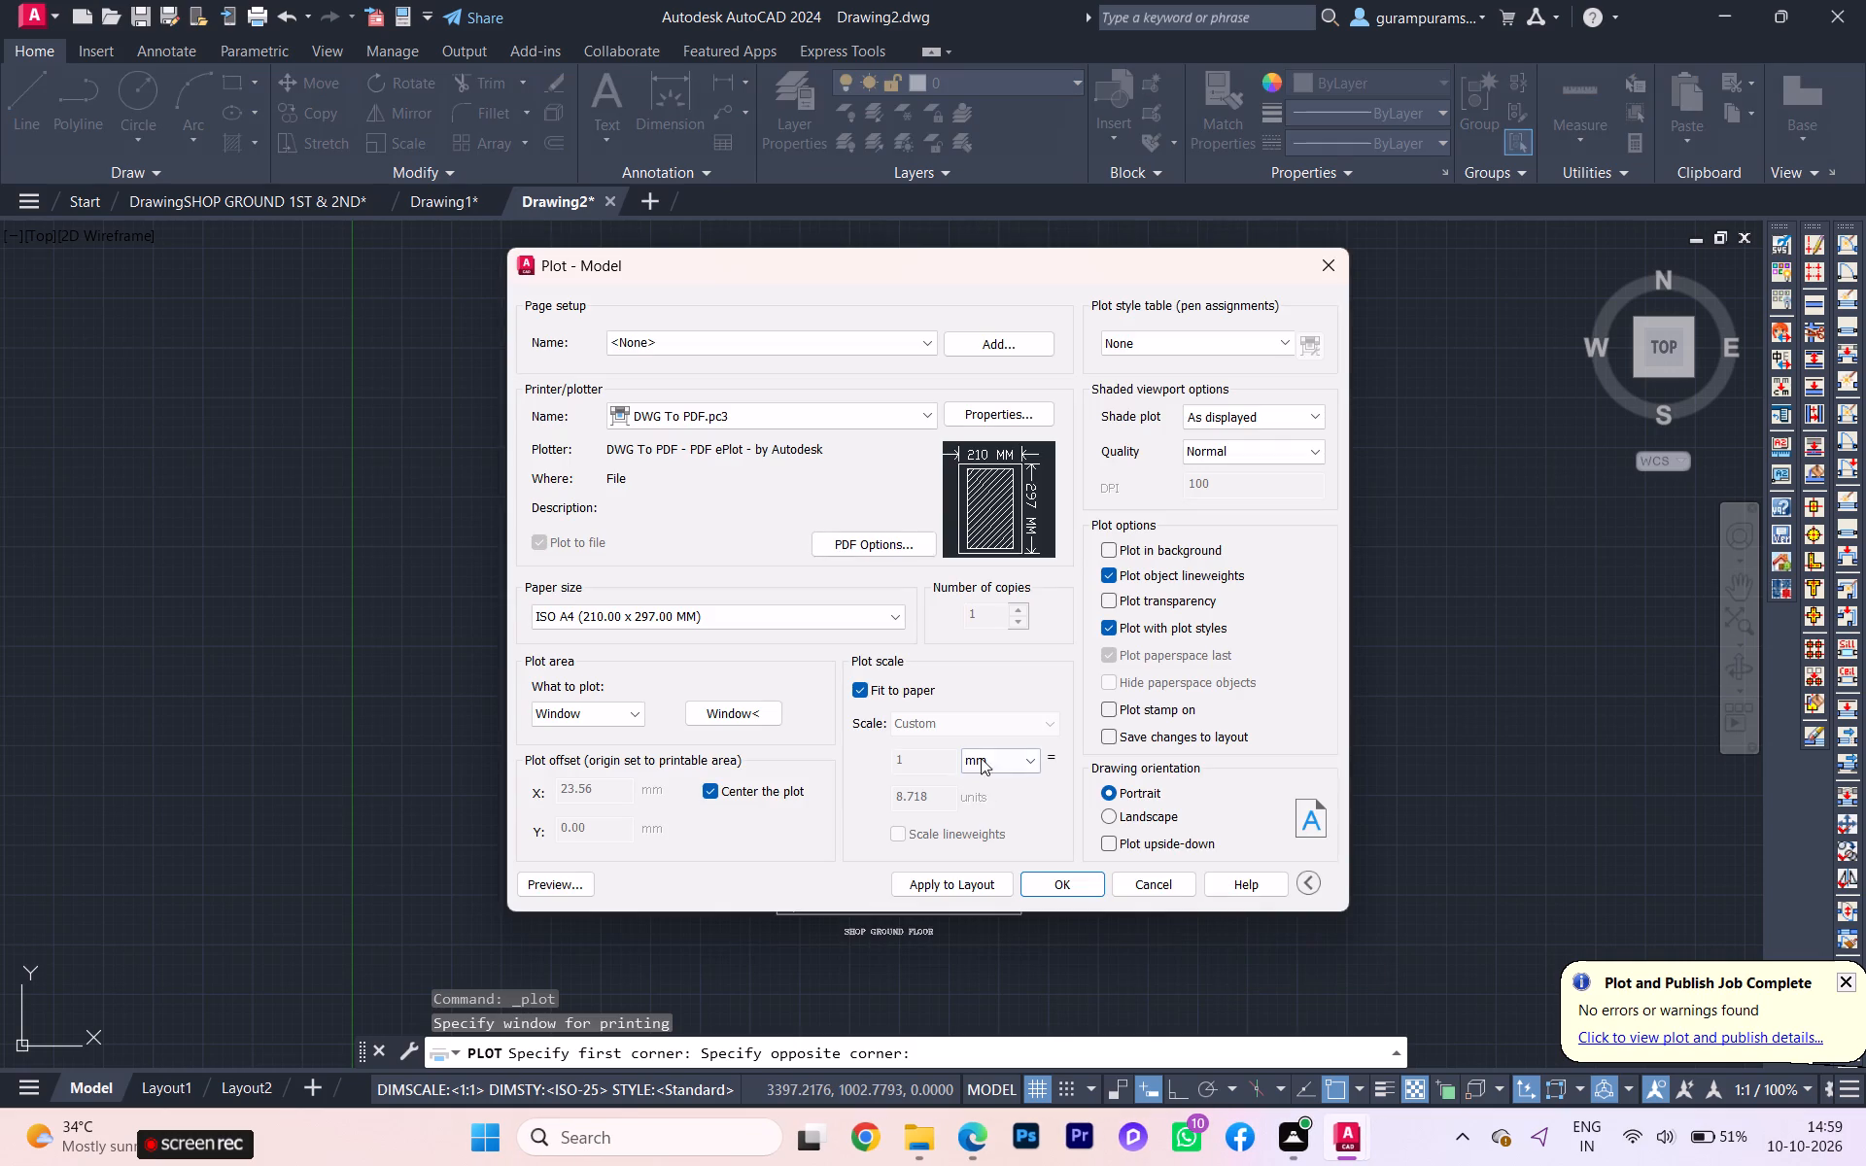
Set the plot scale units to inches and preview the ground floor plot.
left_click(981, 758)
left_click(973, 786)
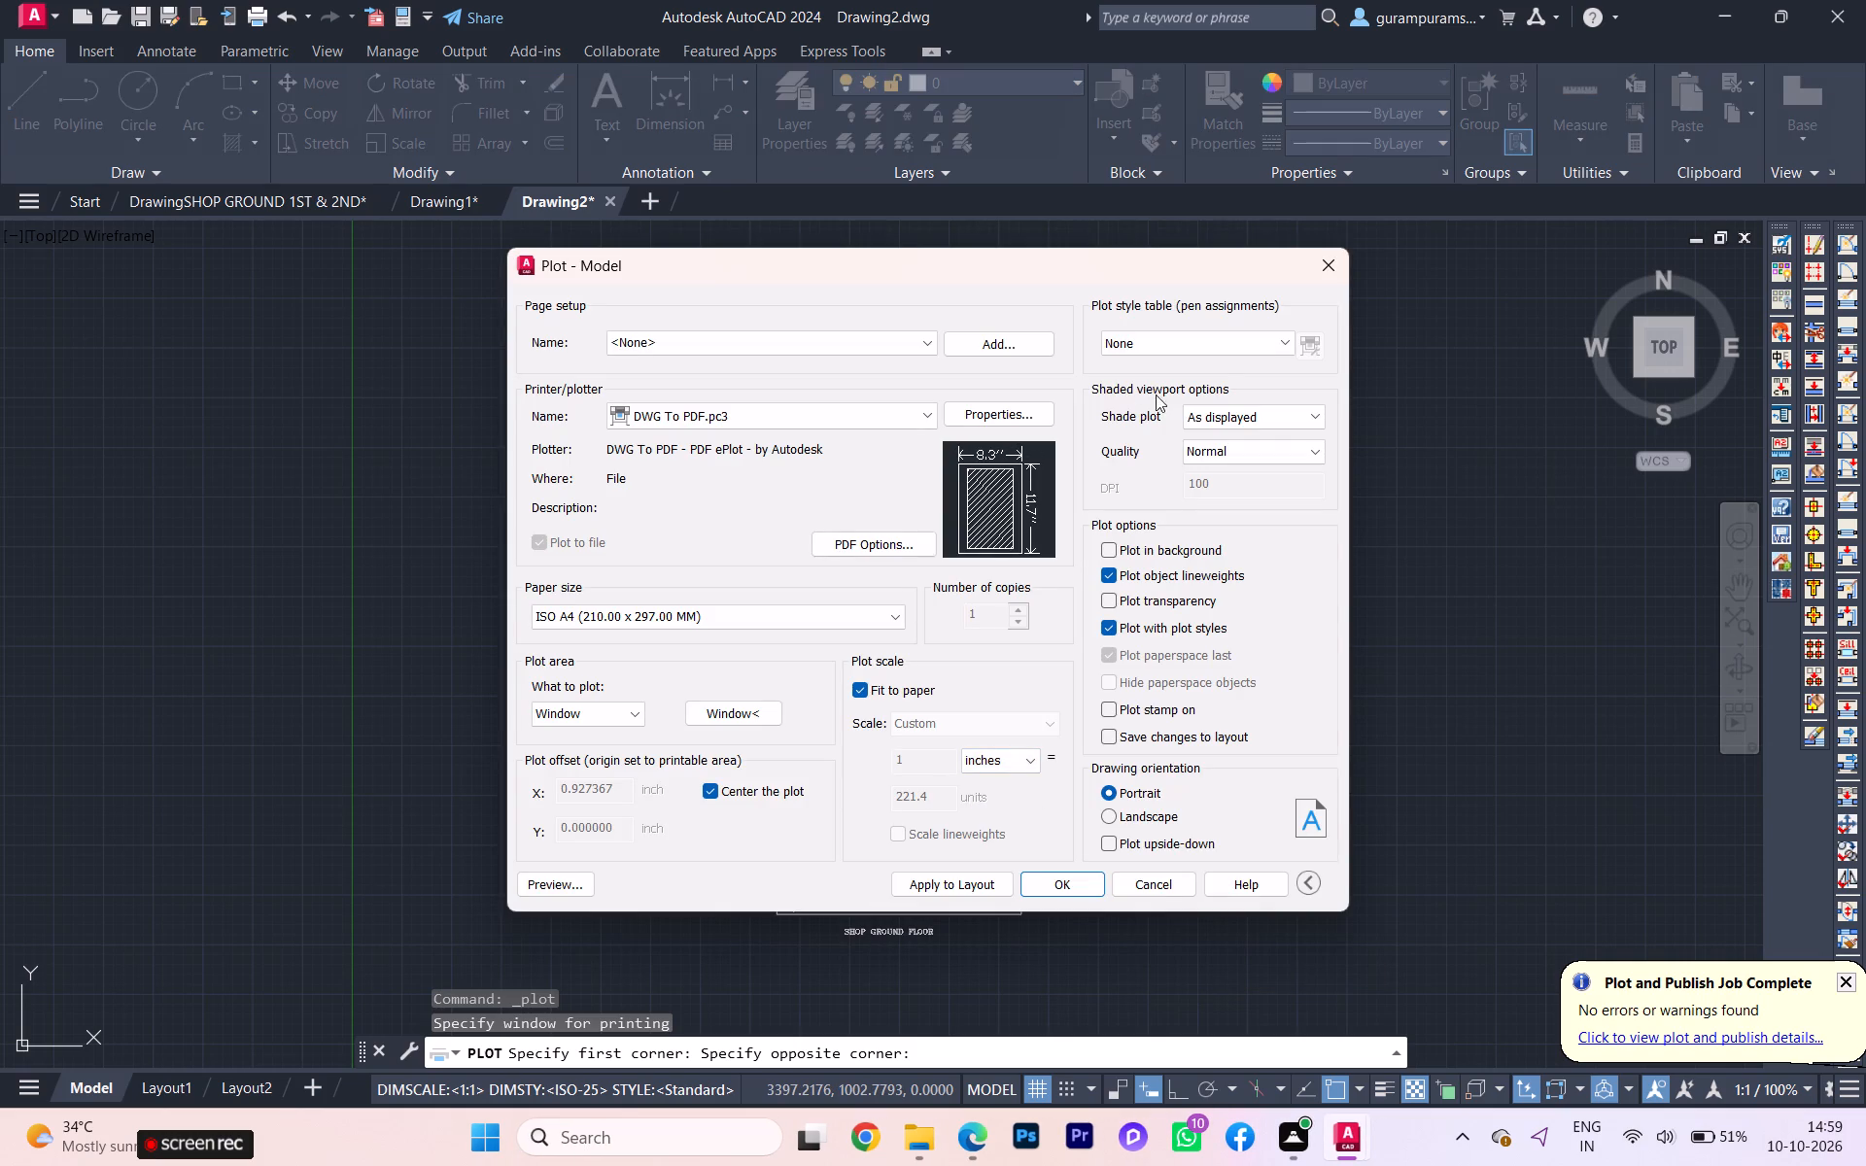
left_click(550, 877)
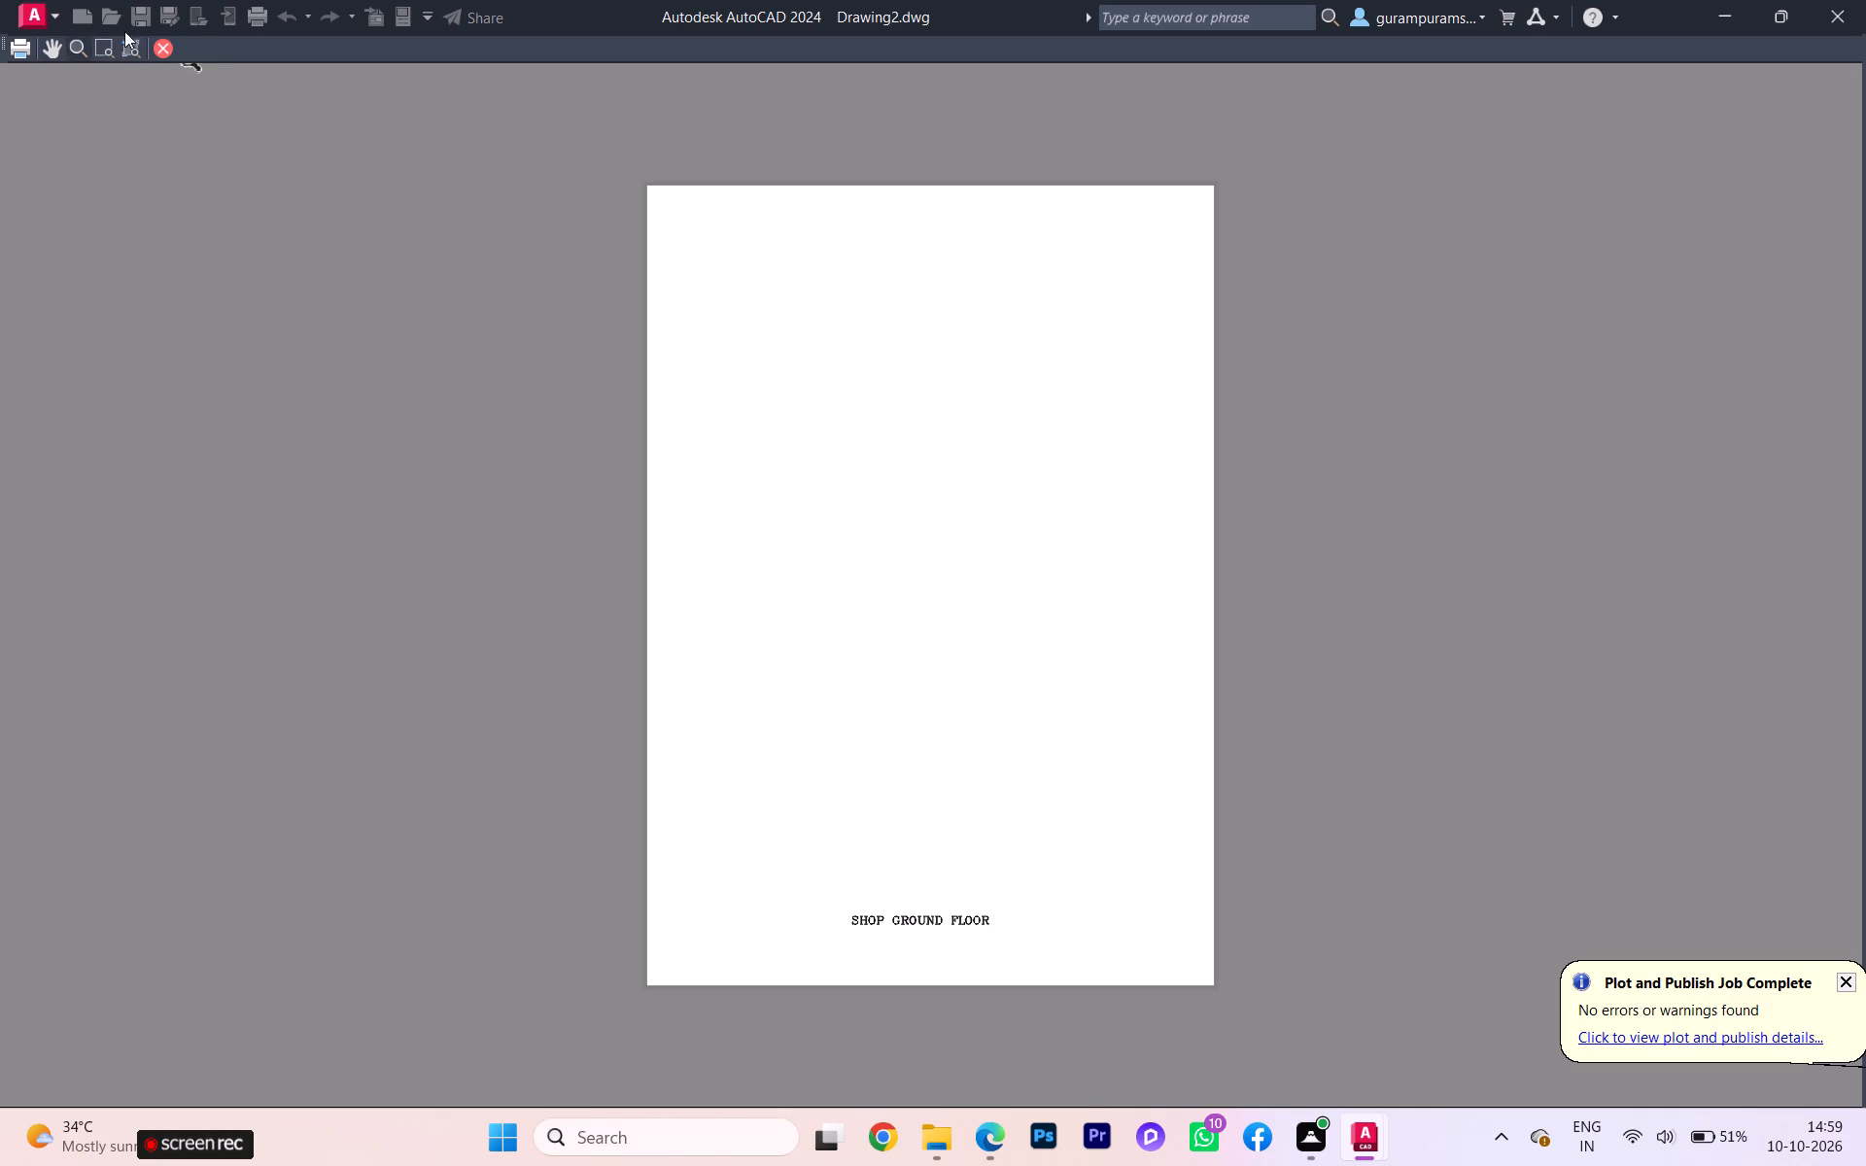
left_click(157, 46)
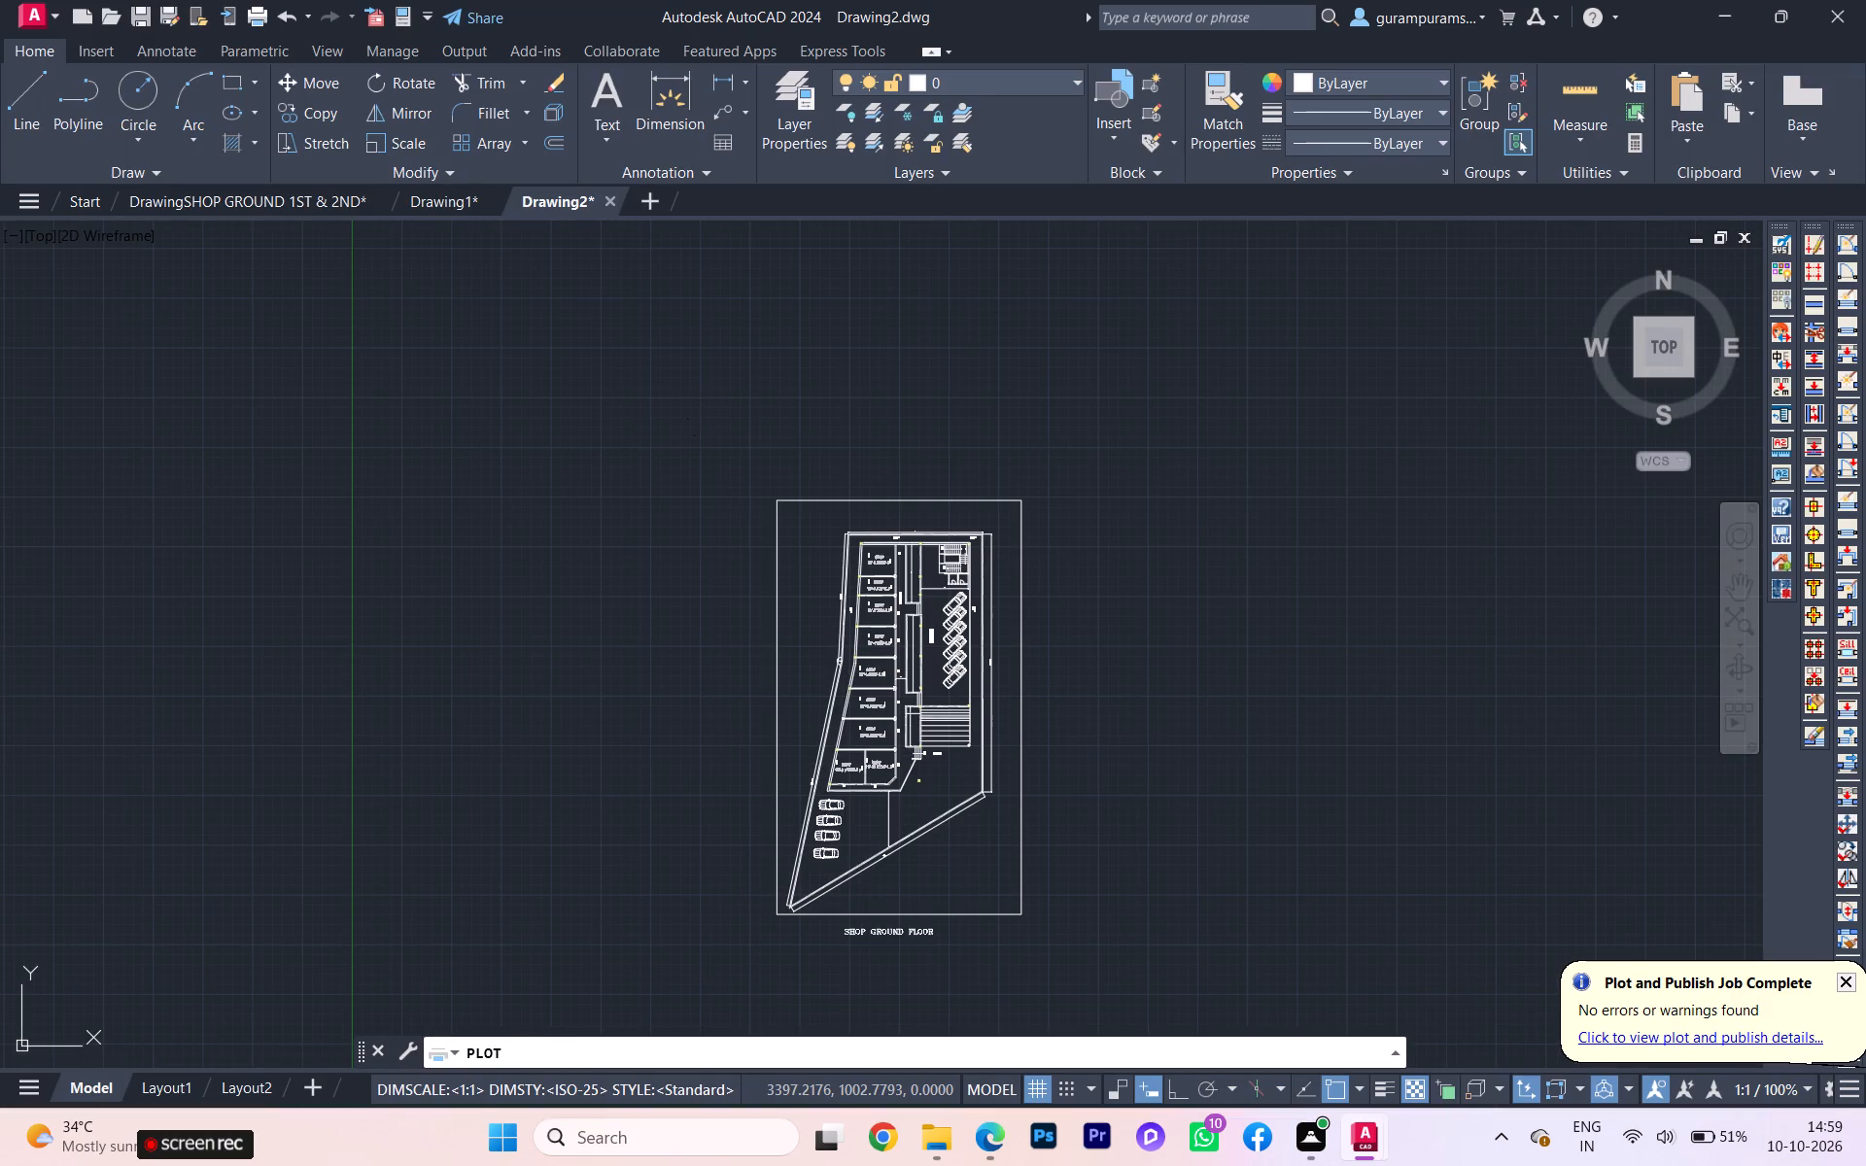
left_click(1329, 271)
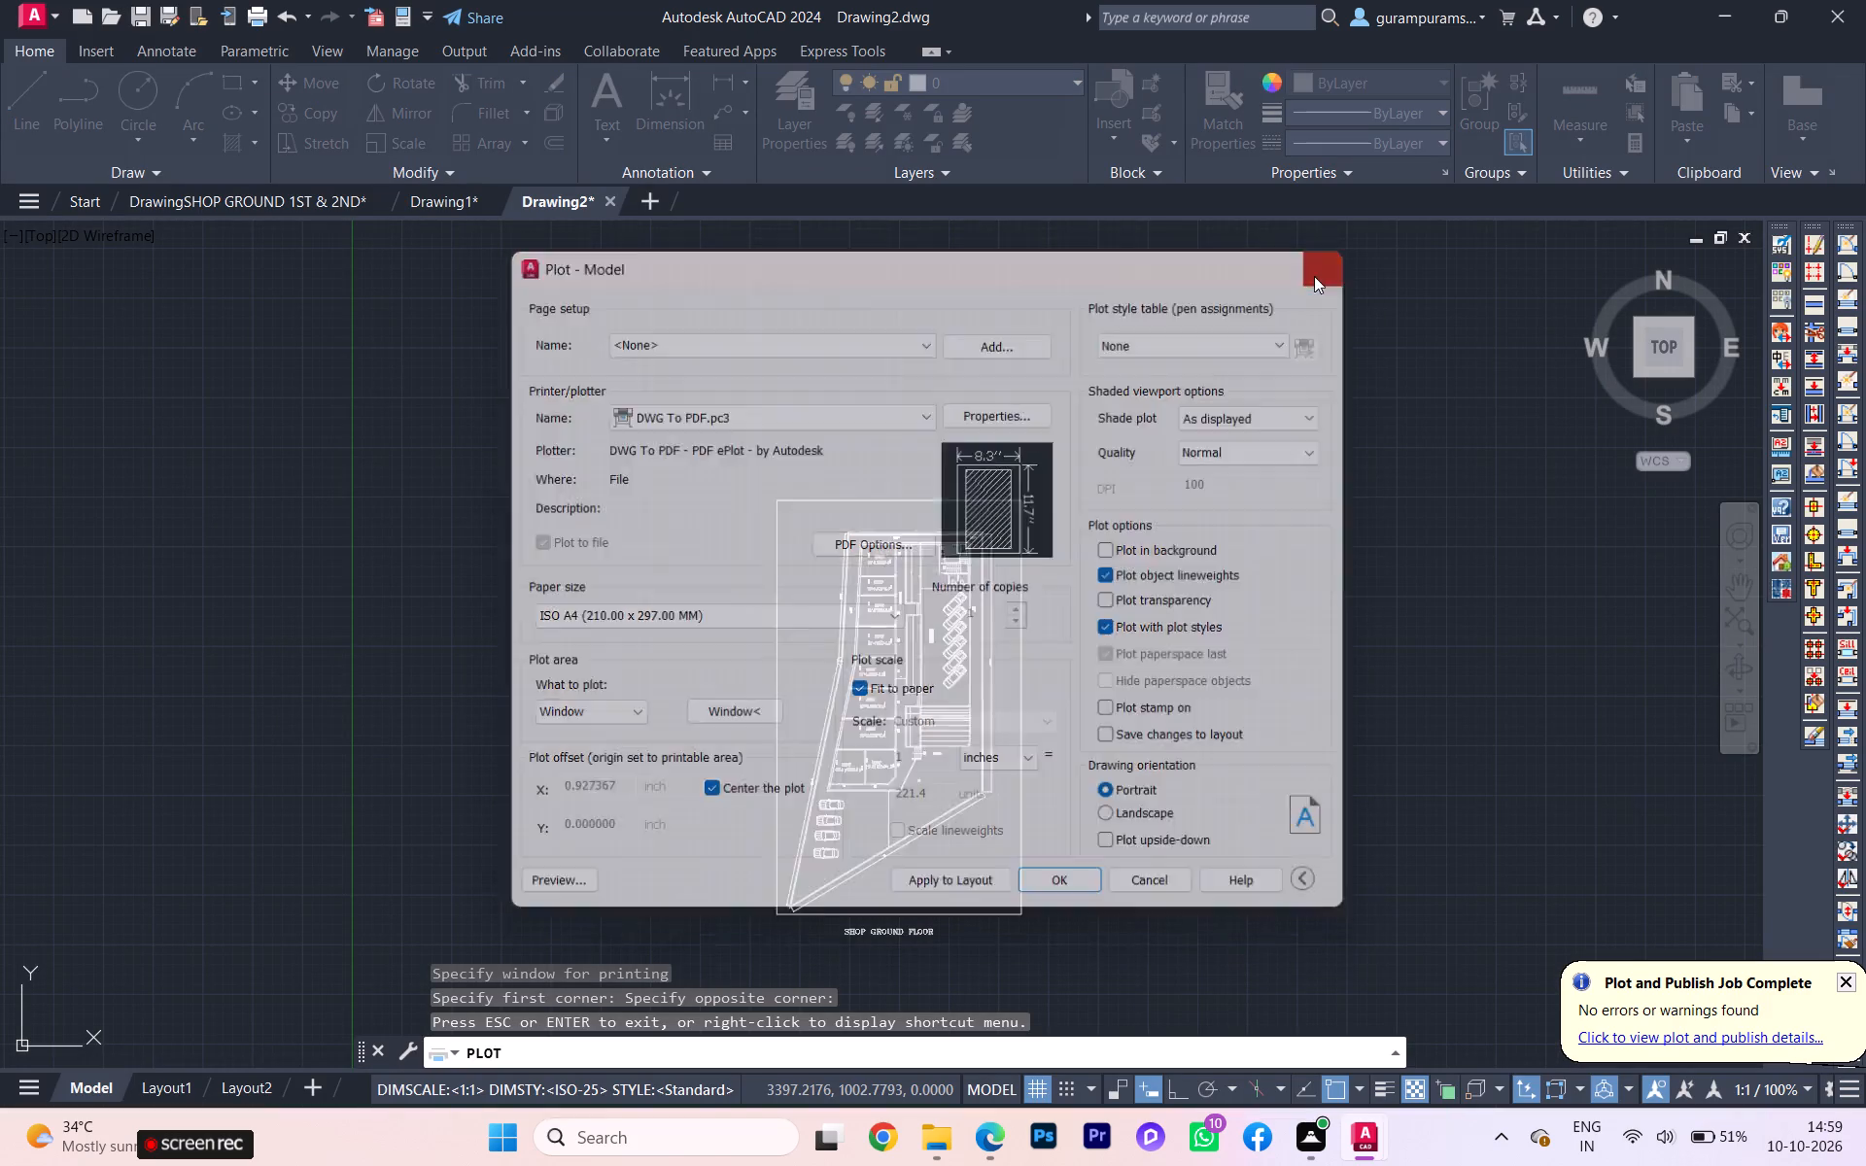
Create two new layers in Drawing2 and name the second one DOORS.
left_click(657, 413)
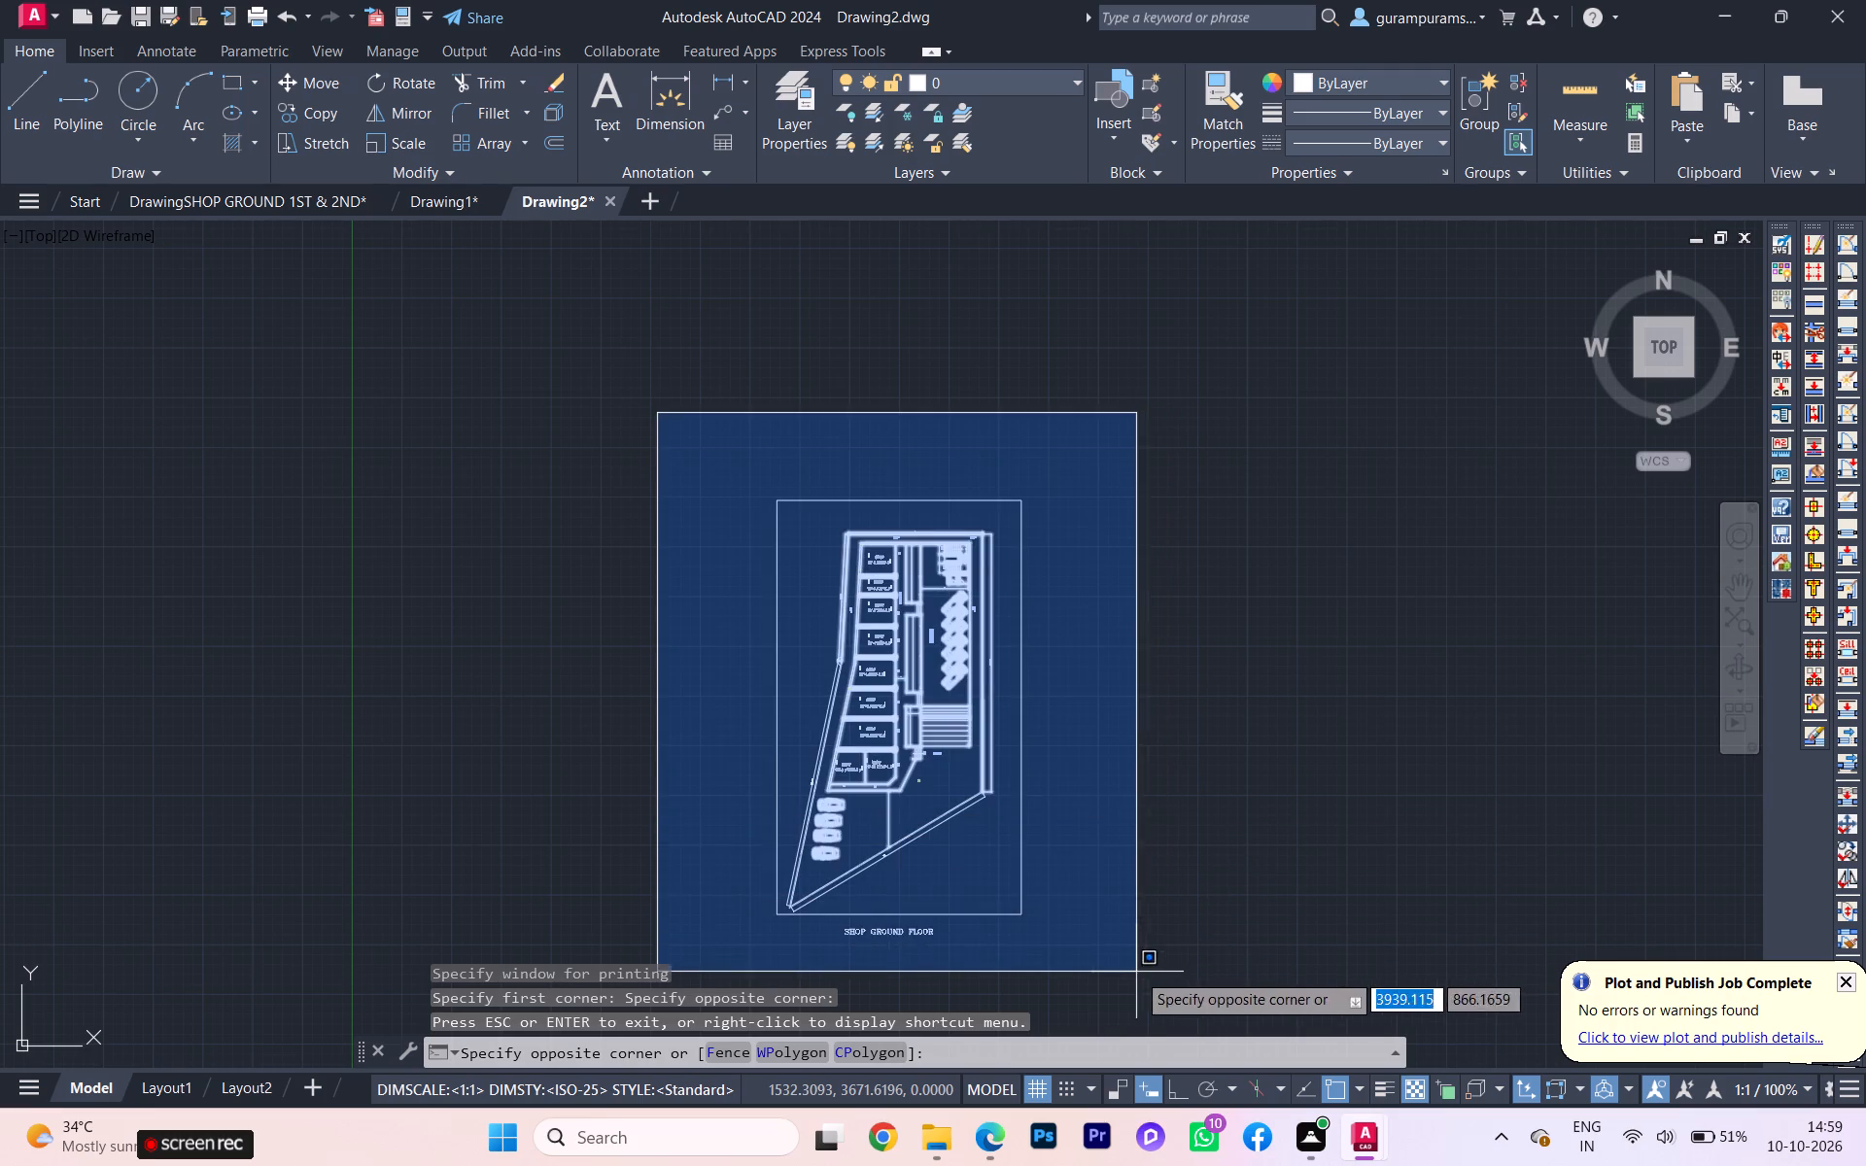
left_click(1136, 972)
left_click(965, 77)
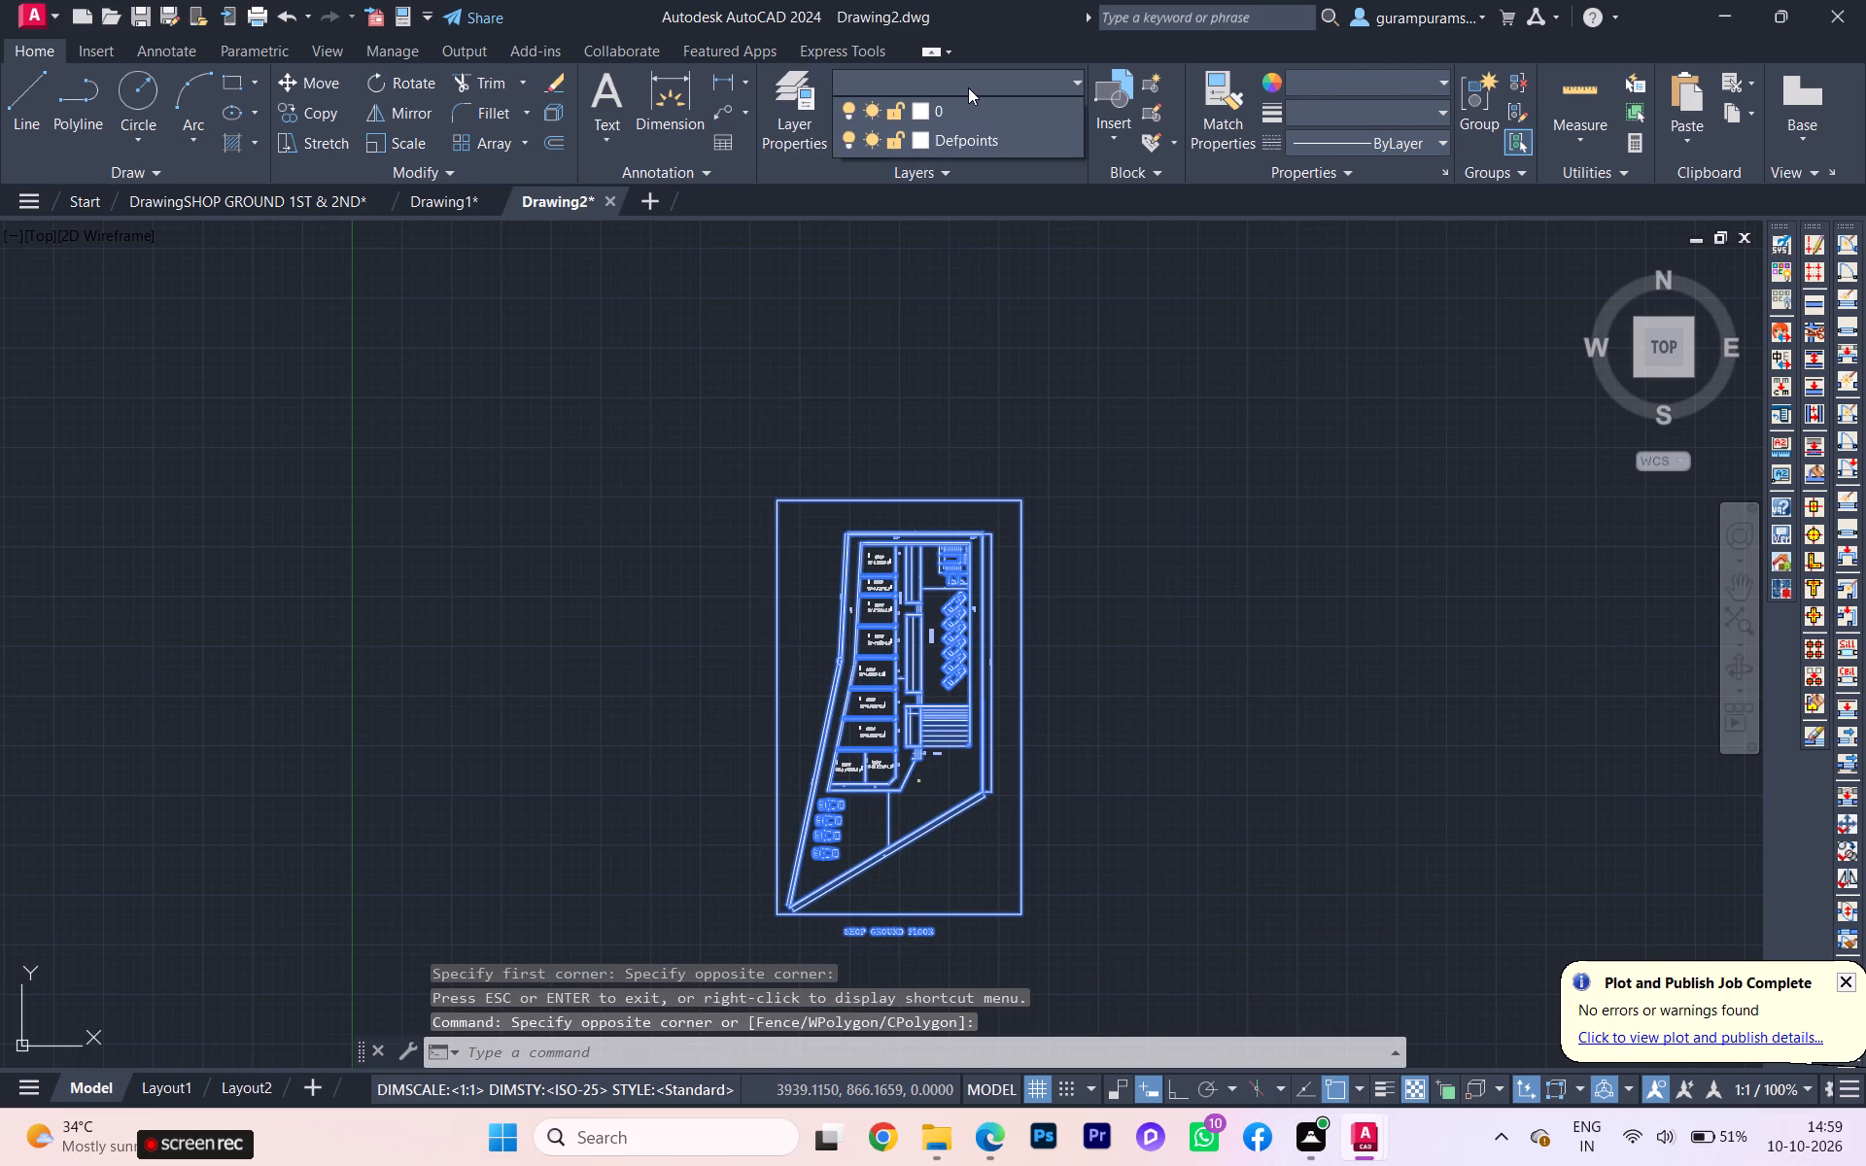
left_click(800, 108)
left_click(800, 104)
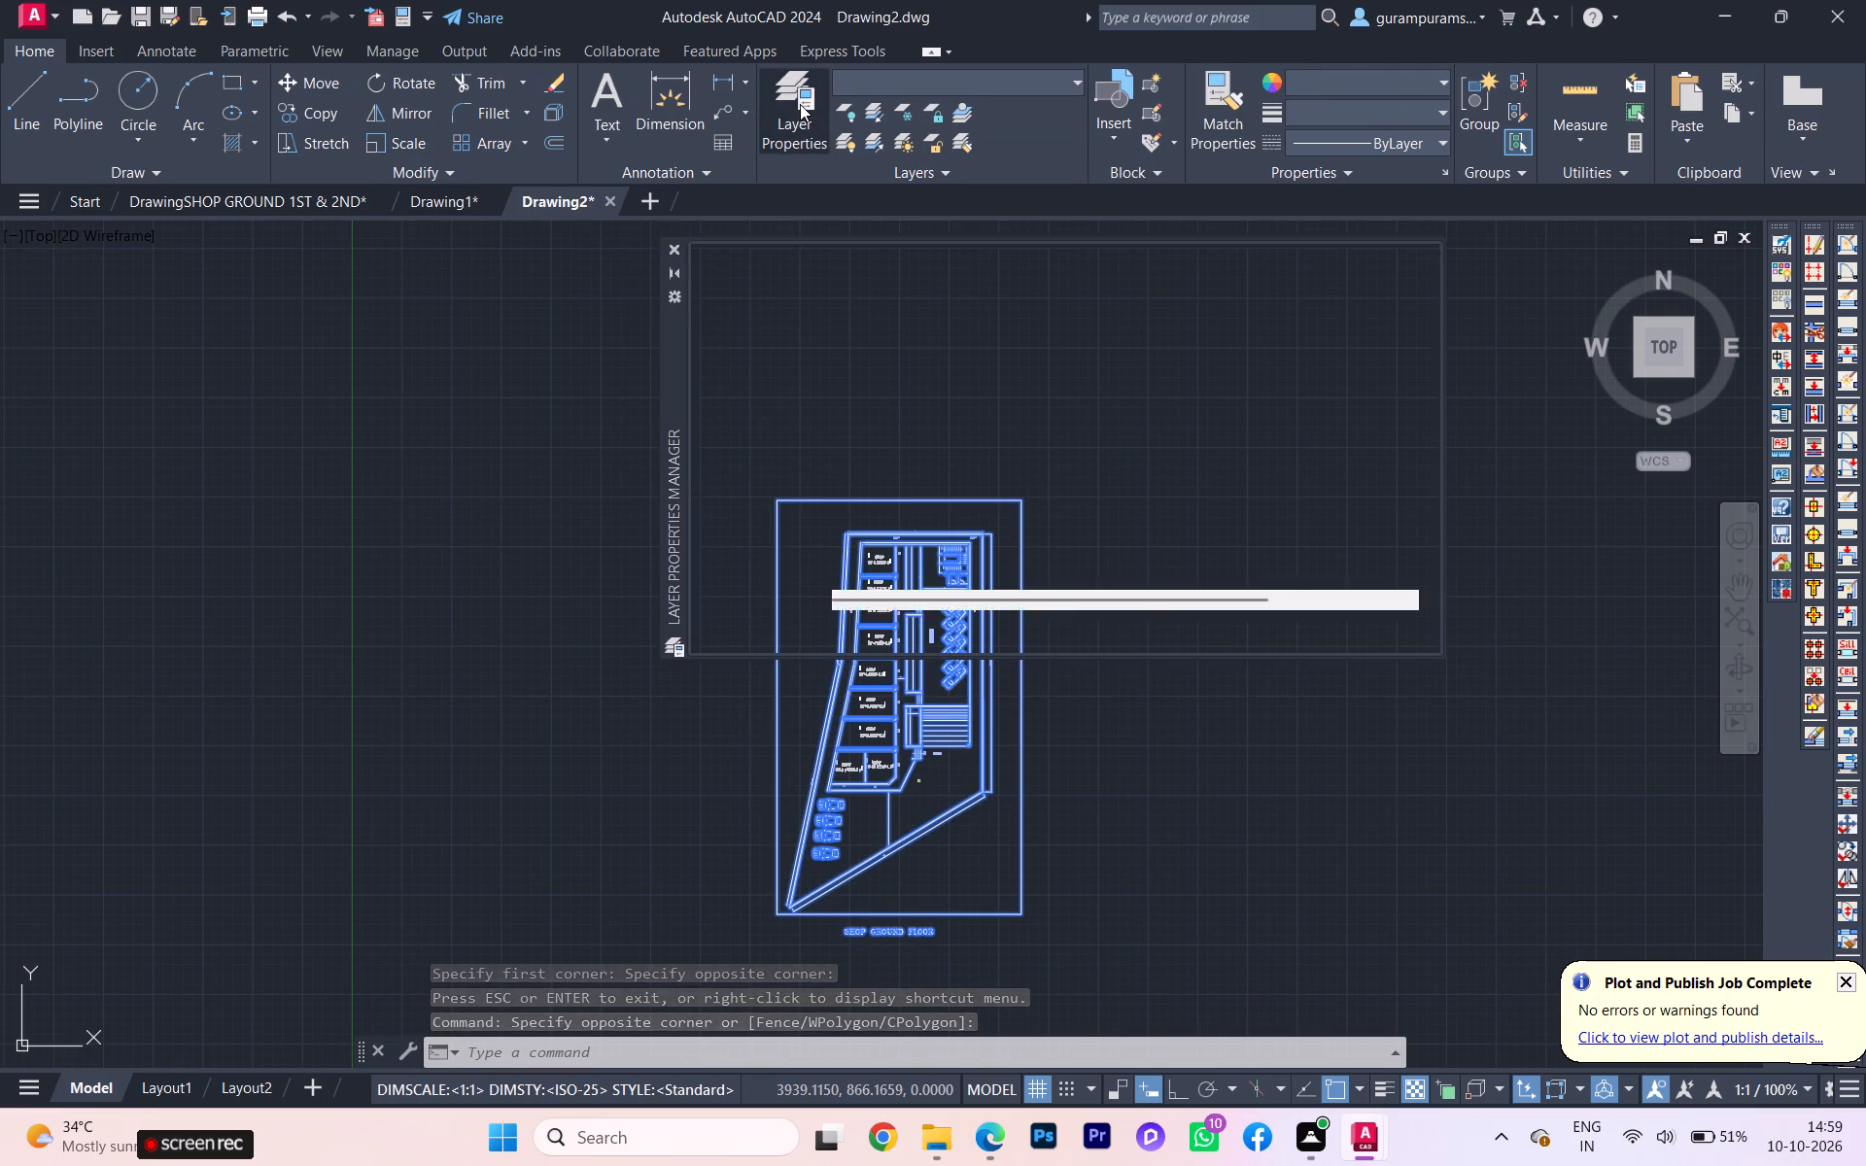
double_click(823, 285)
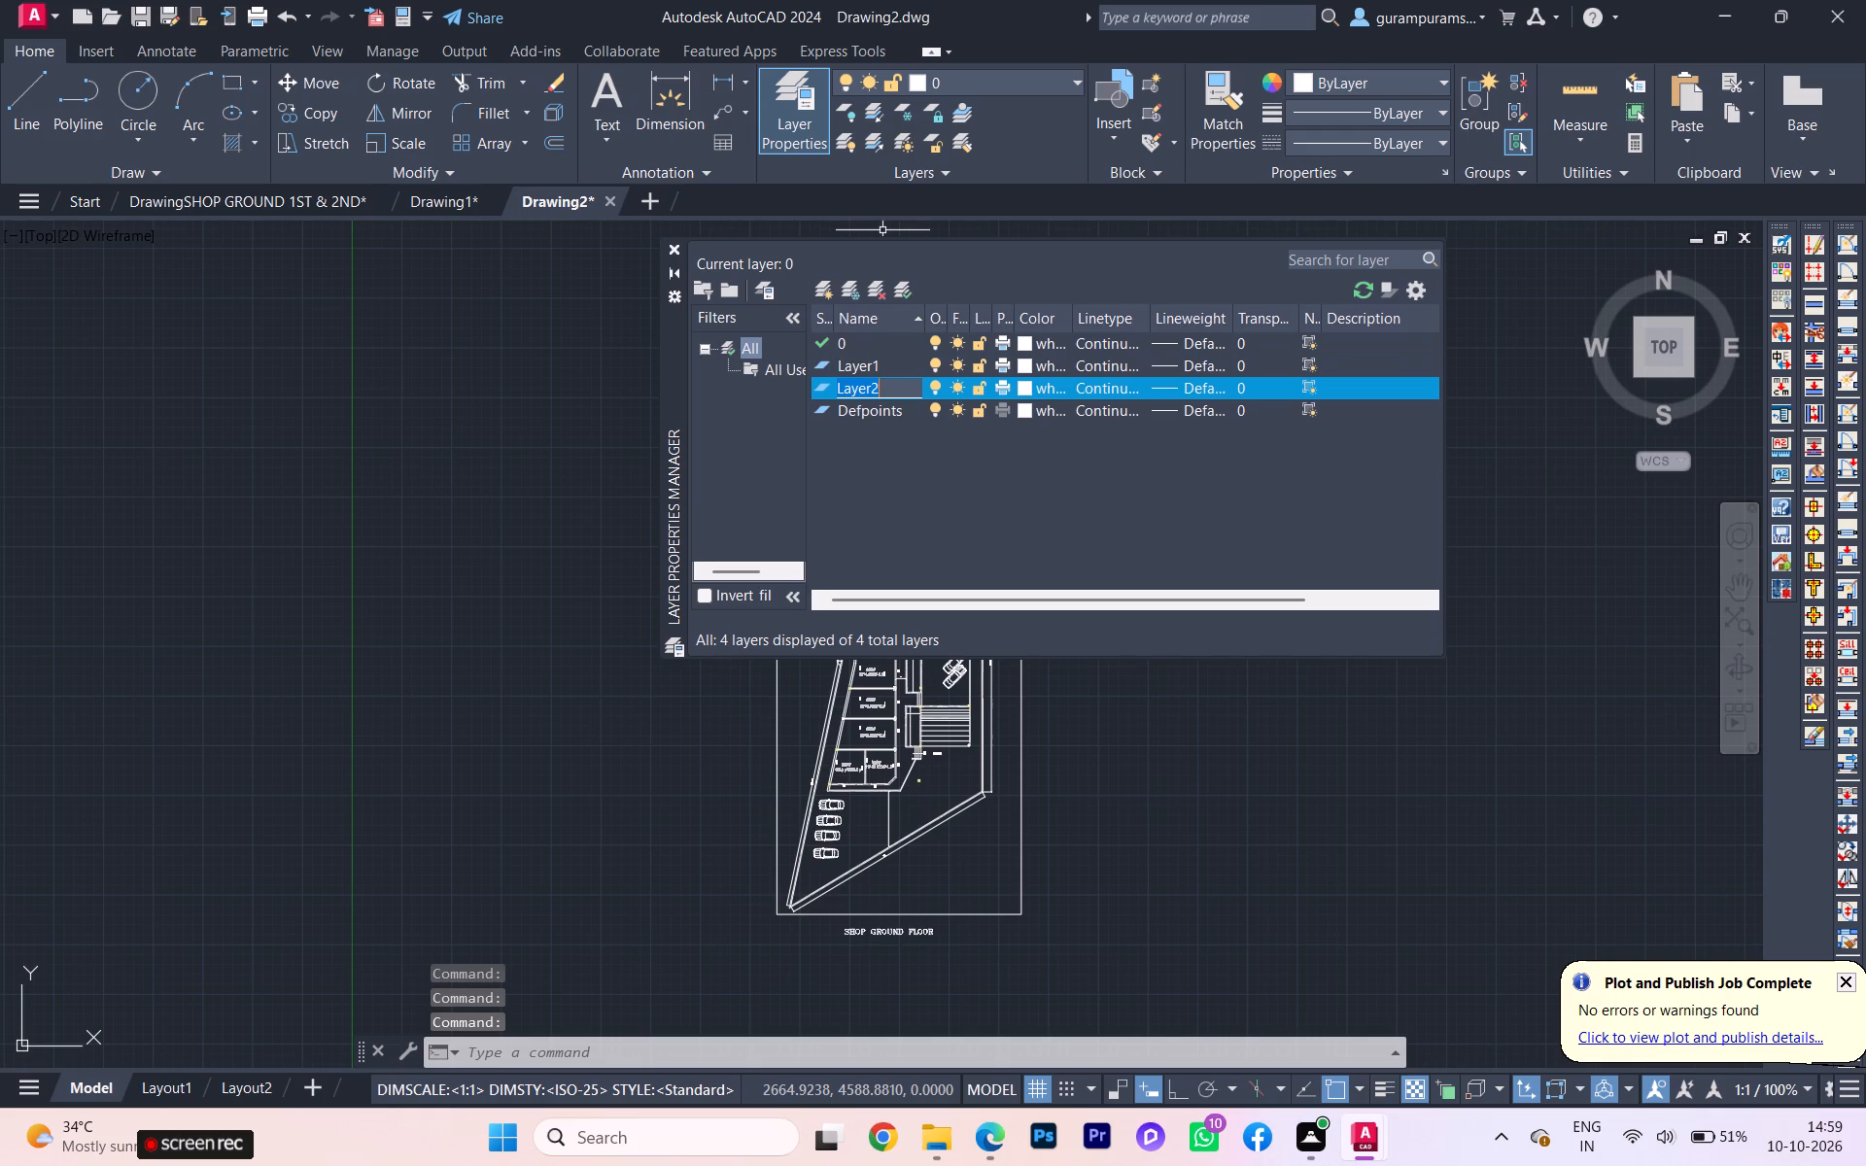
key("BackSpace")
key("BackSpace")
type("DOORS")
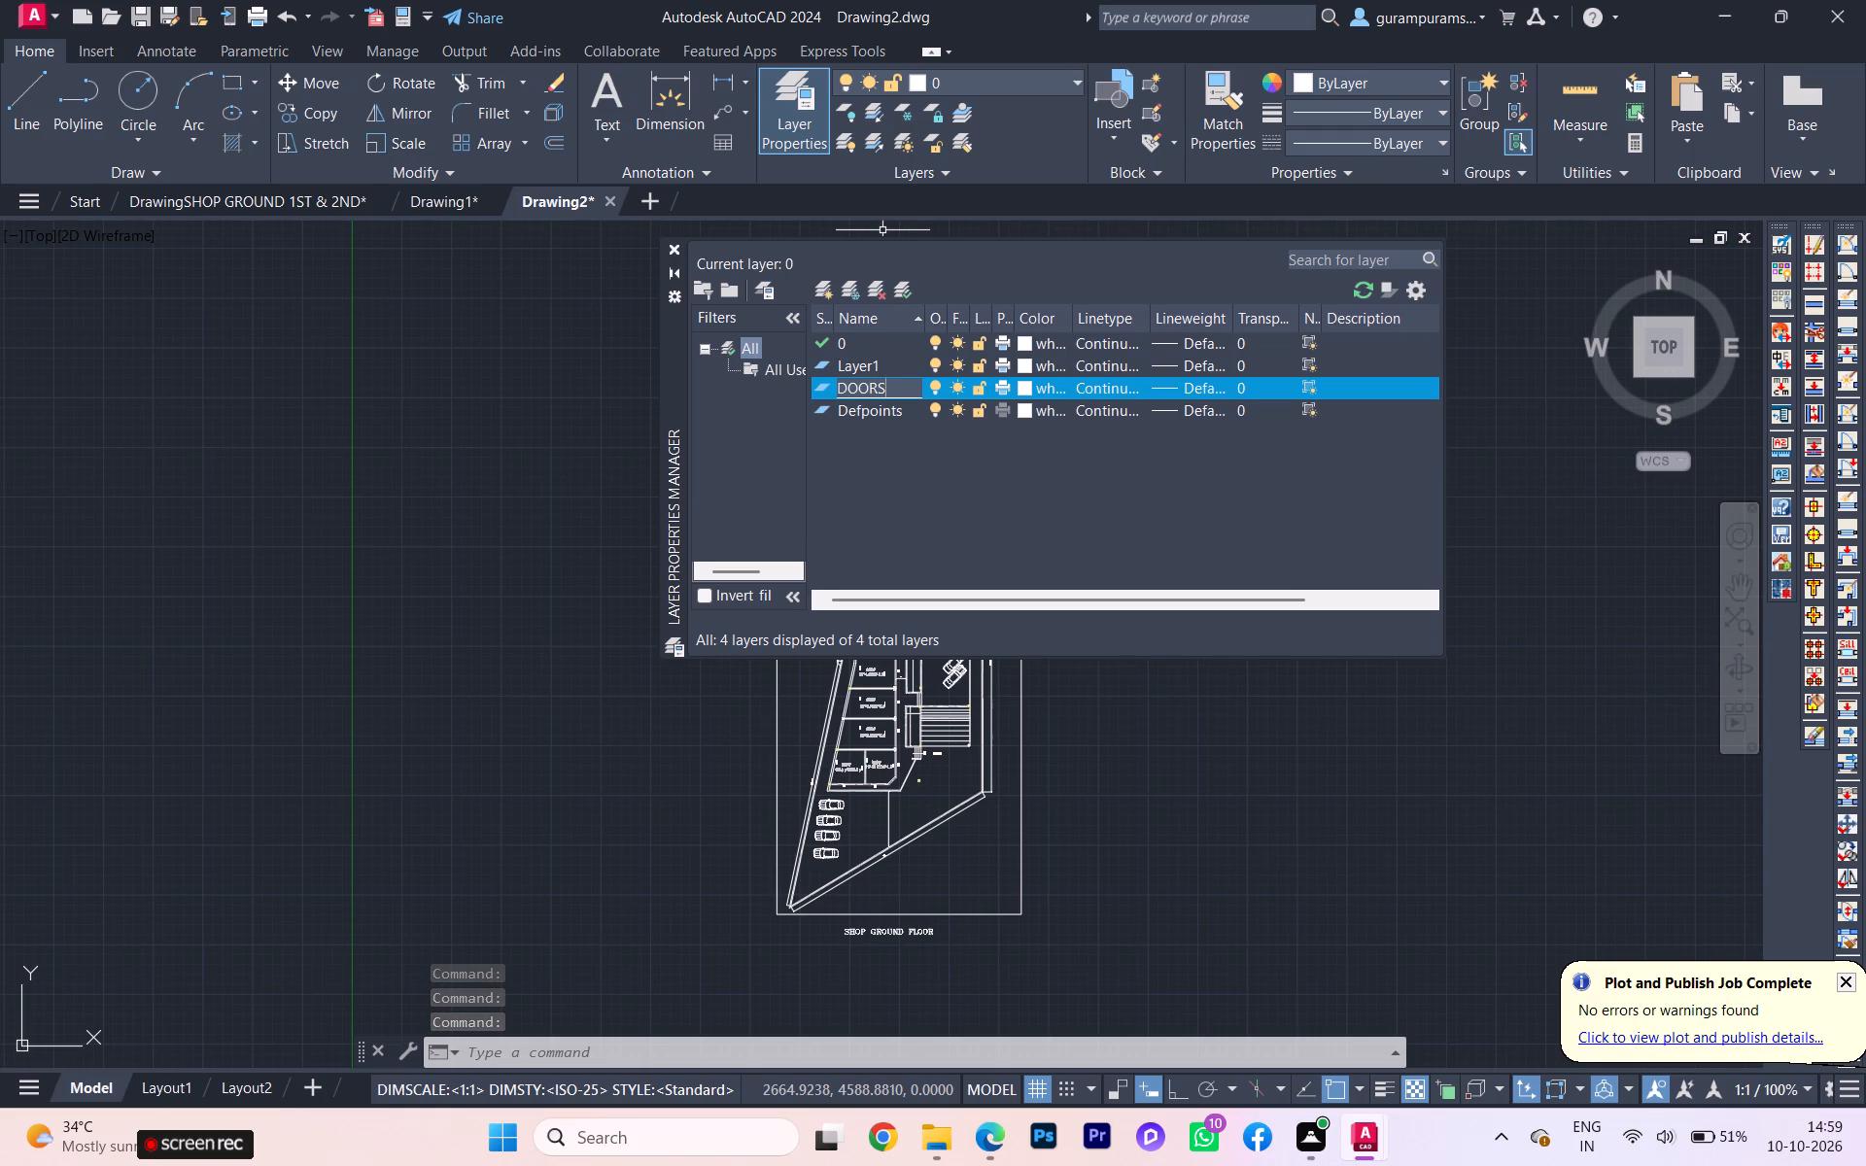
Make Layer1 the current layer.
left_click(884, 362)
double_click(883, 362)
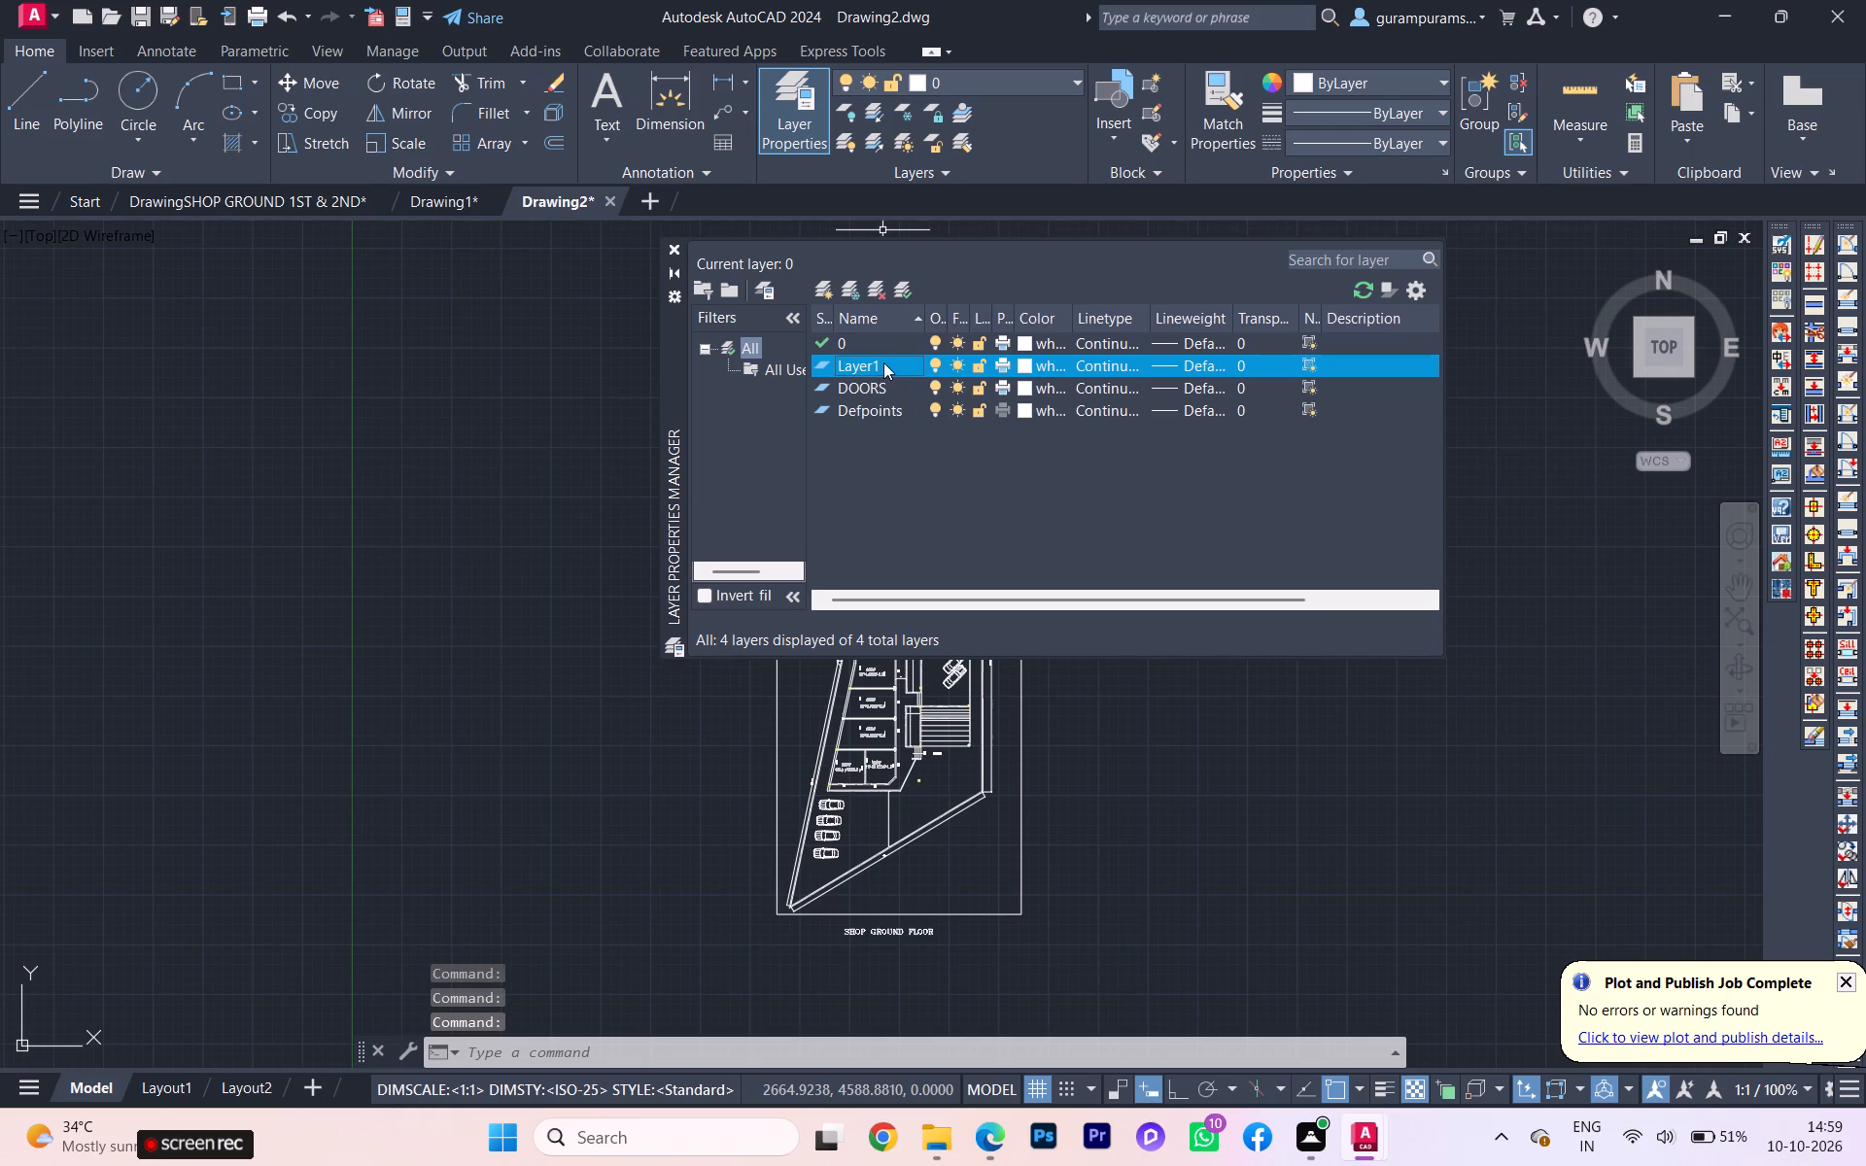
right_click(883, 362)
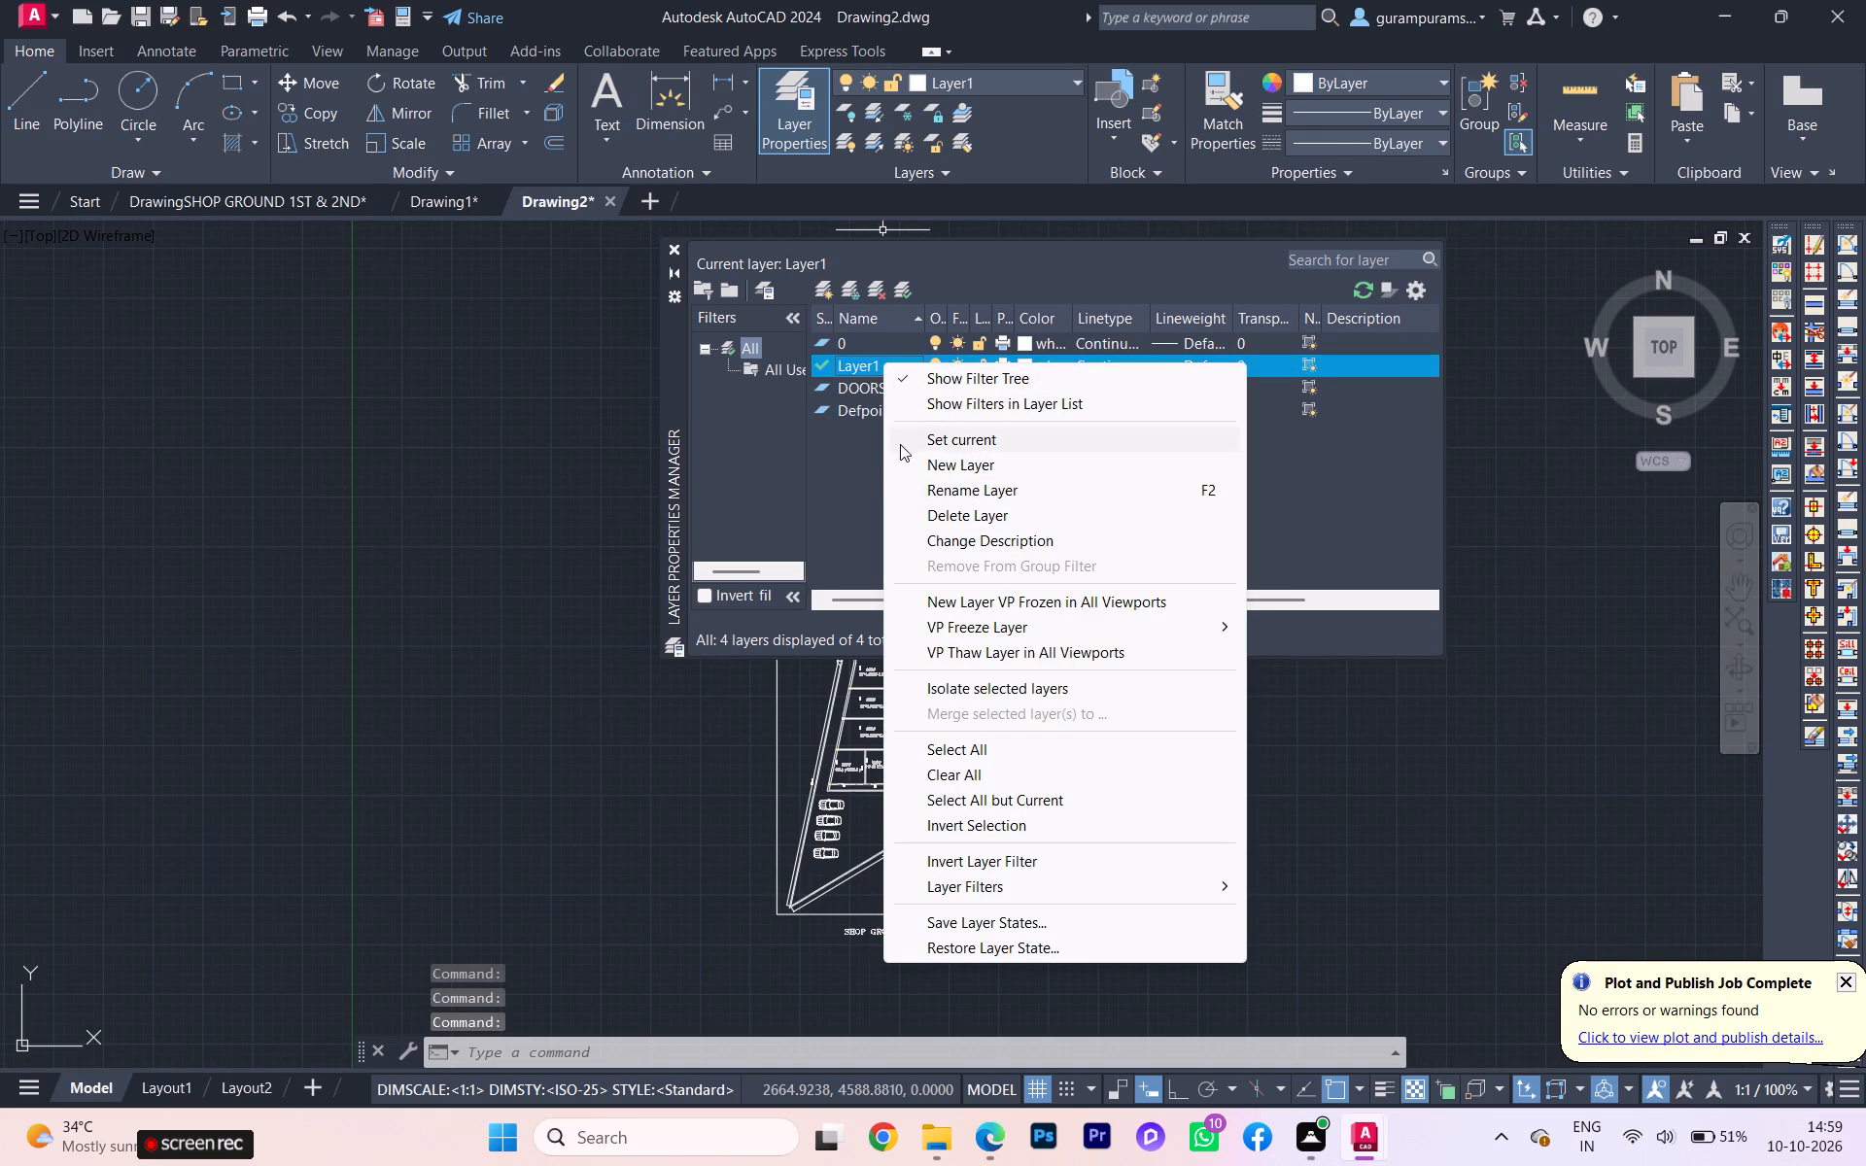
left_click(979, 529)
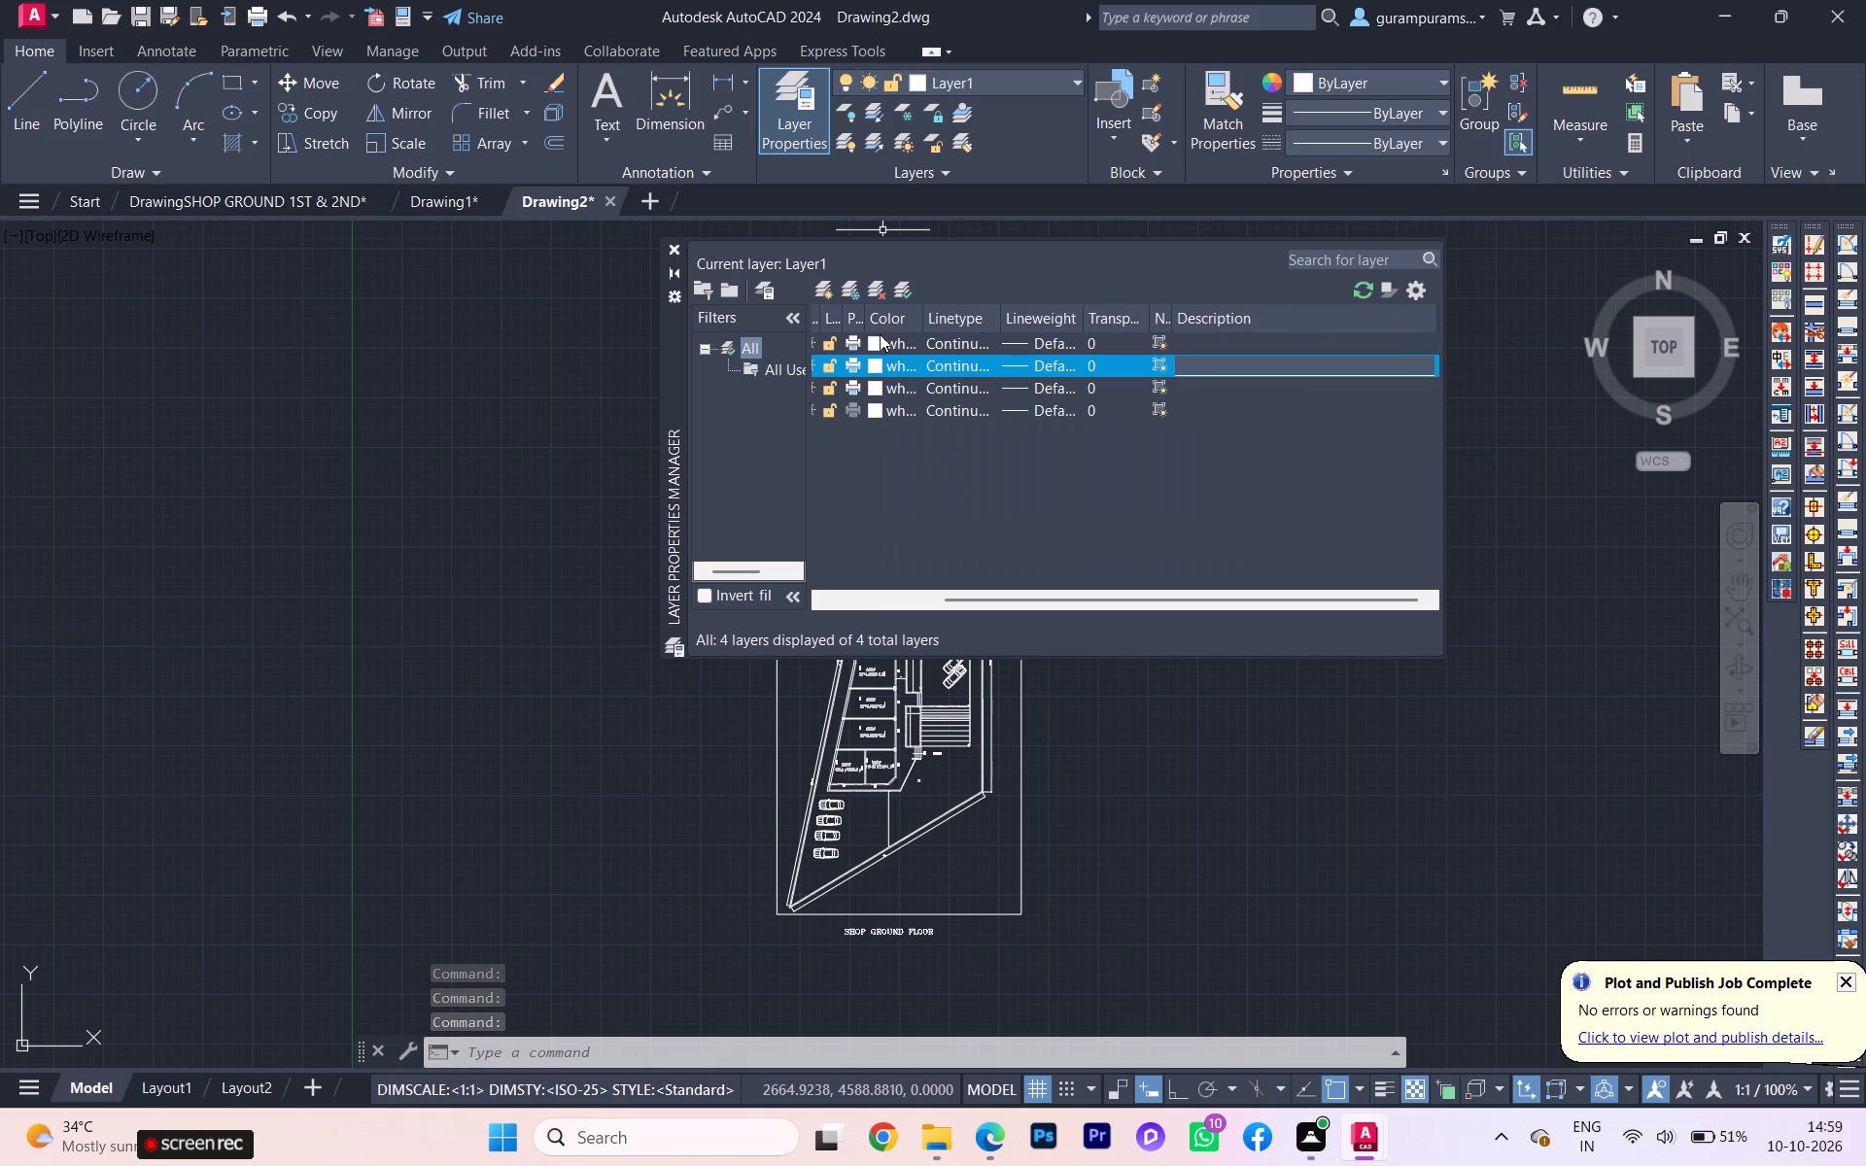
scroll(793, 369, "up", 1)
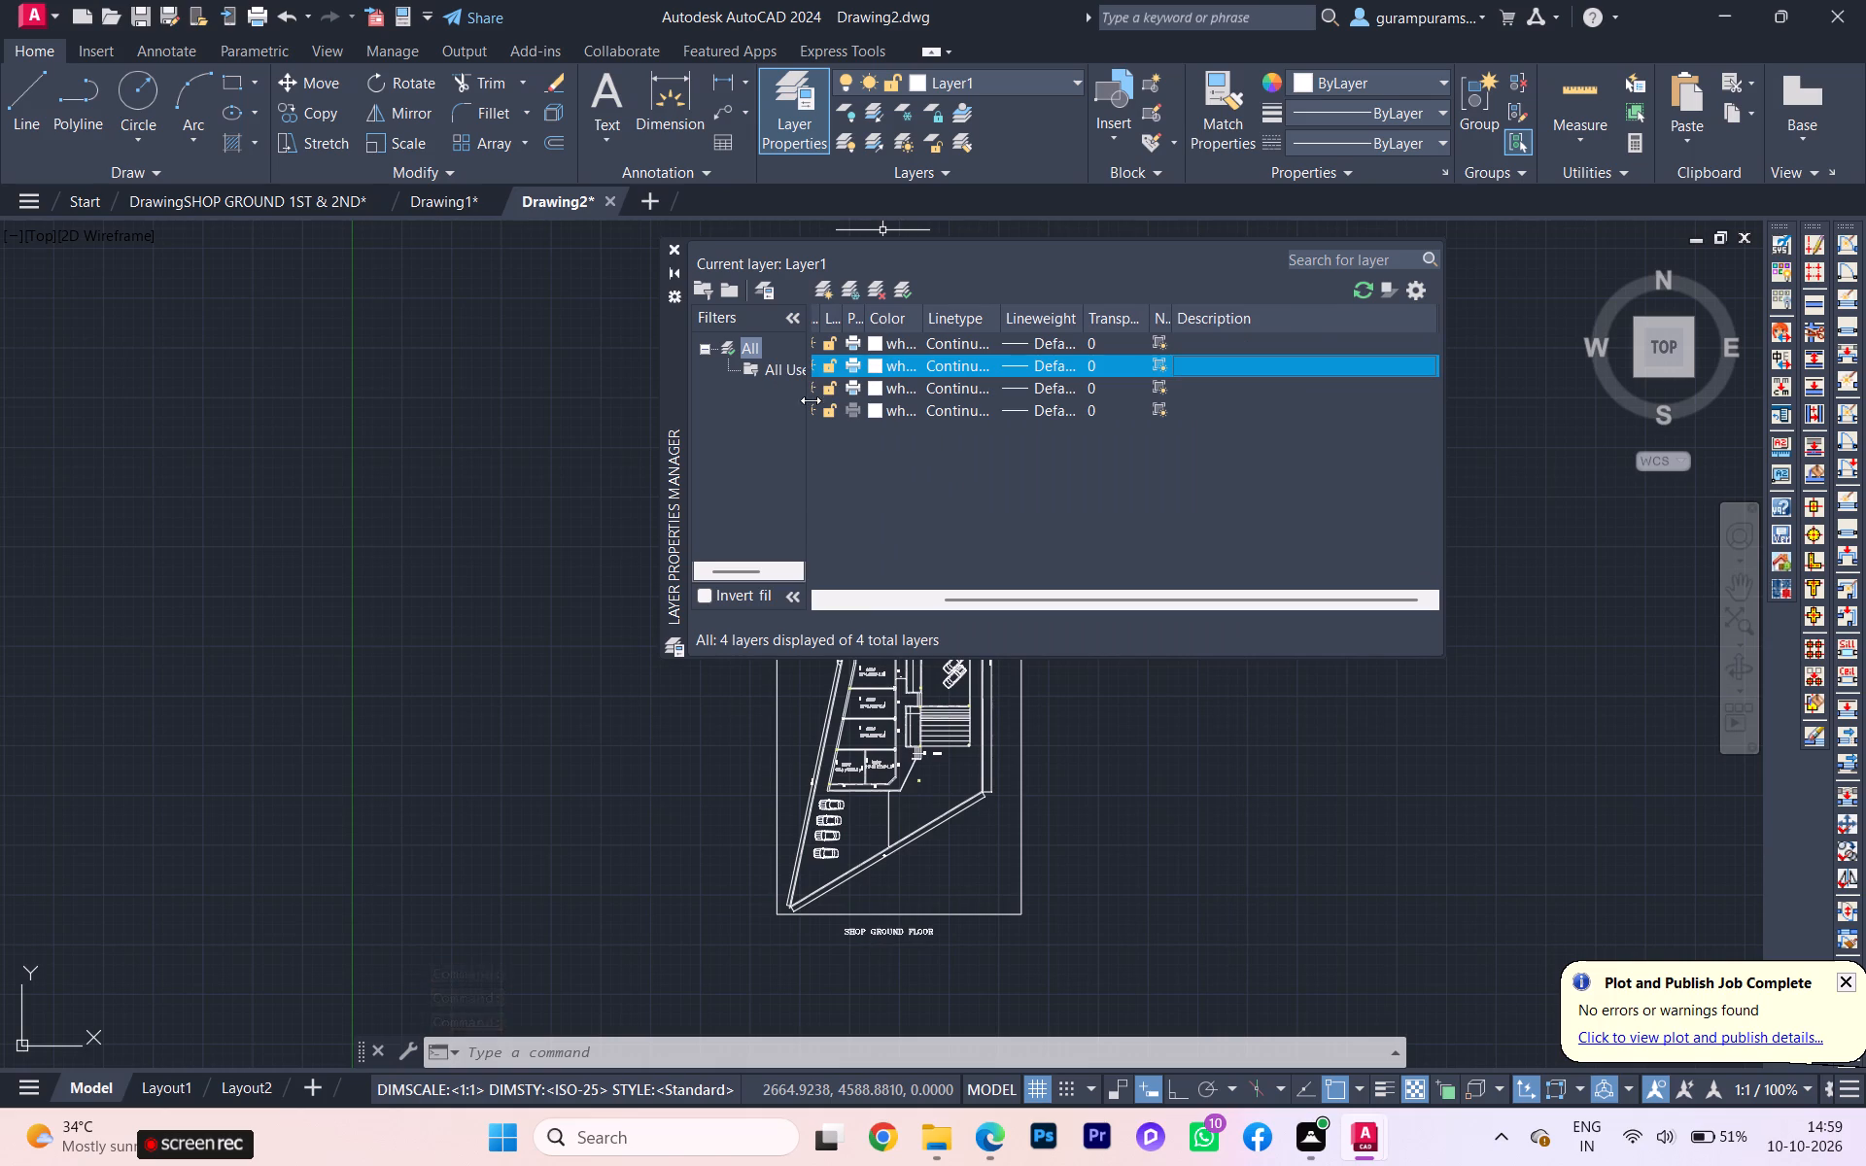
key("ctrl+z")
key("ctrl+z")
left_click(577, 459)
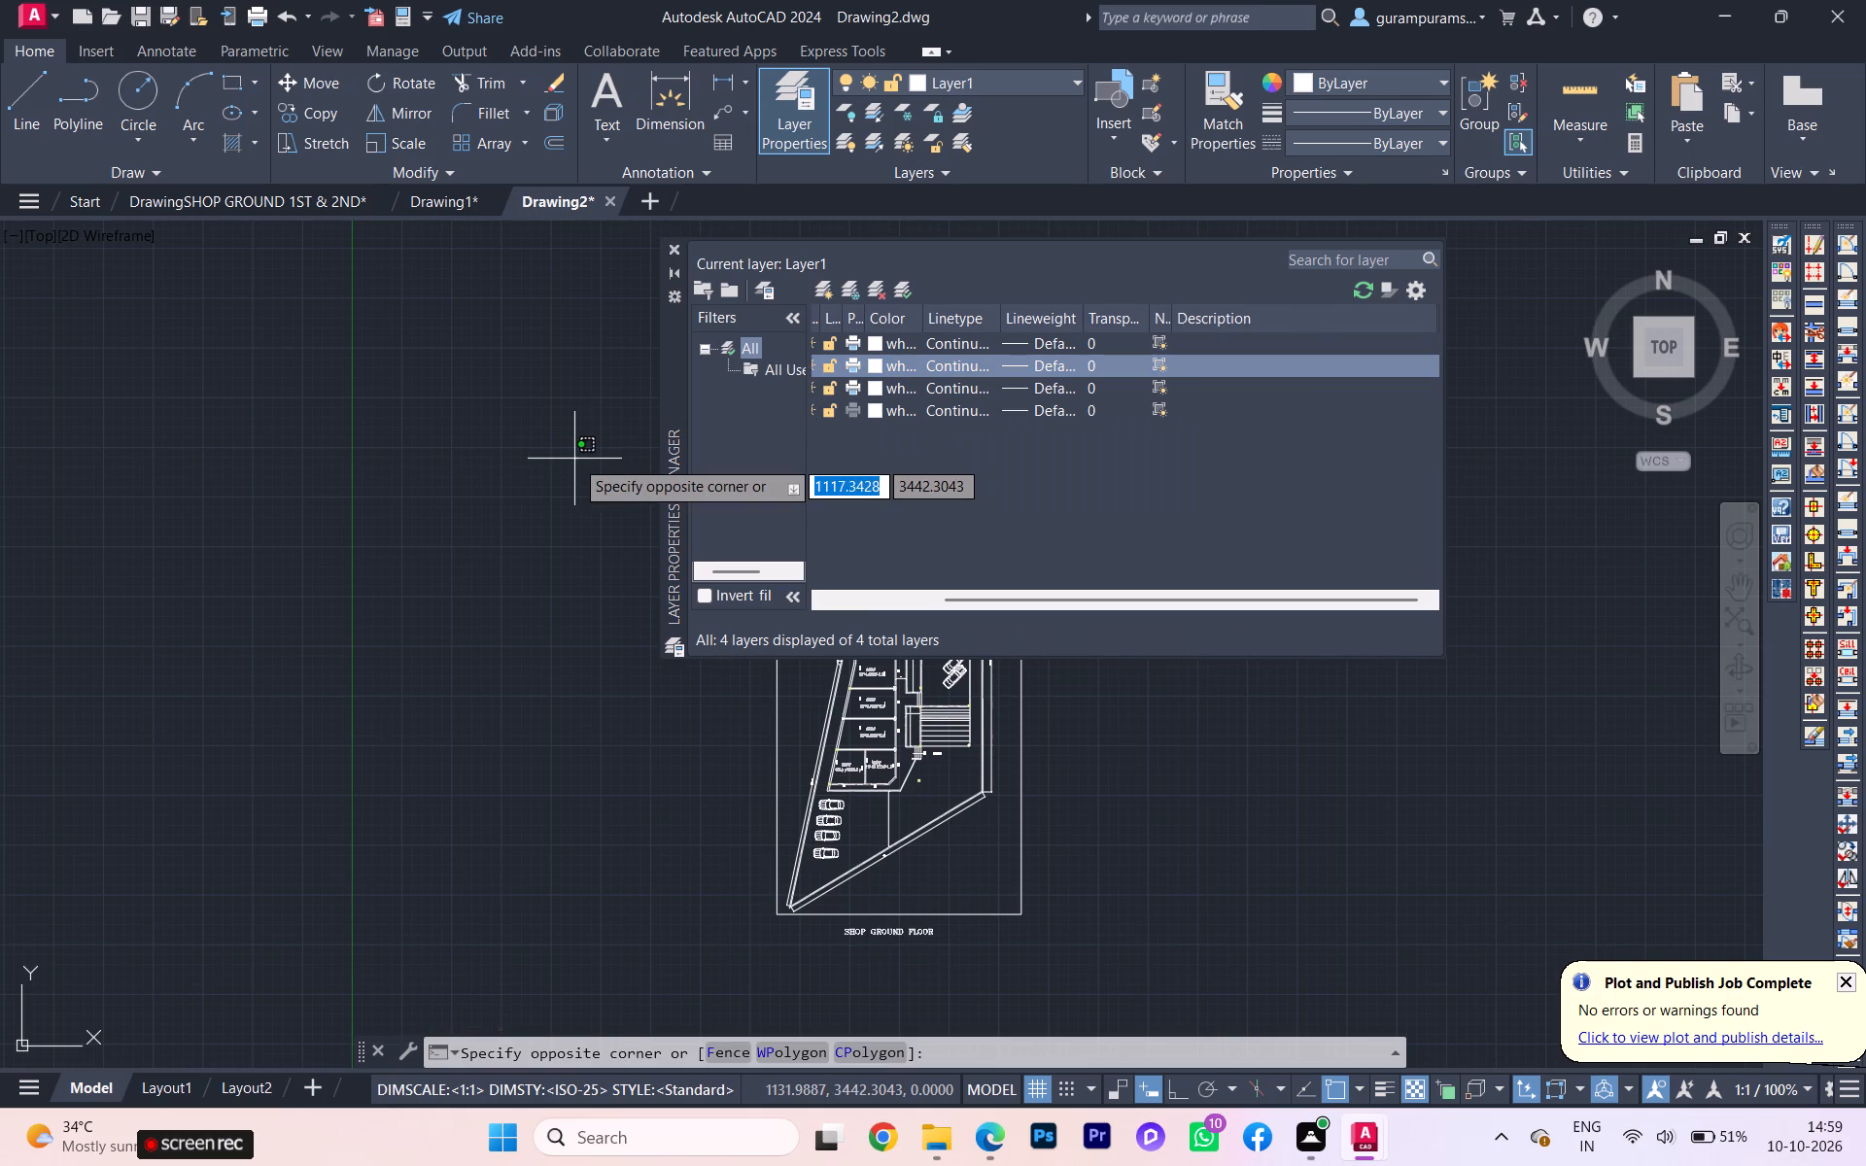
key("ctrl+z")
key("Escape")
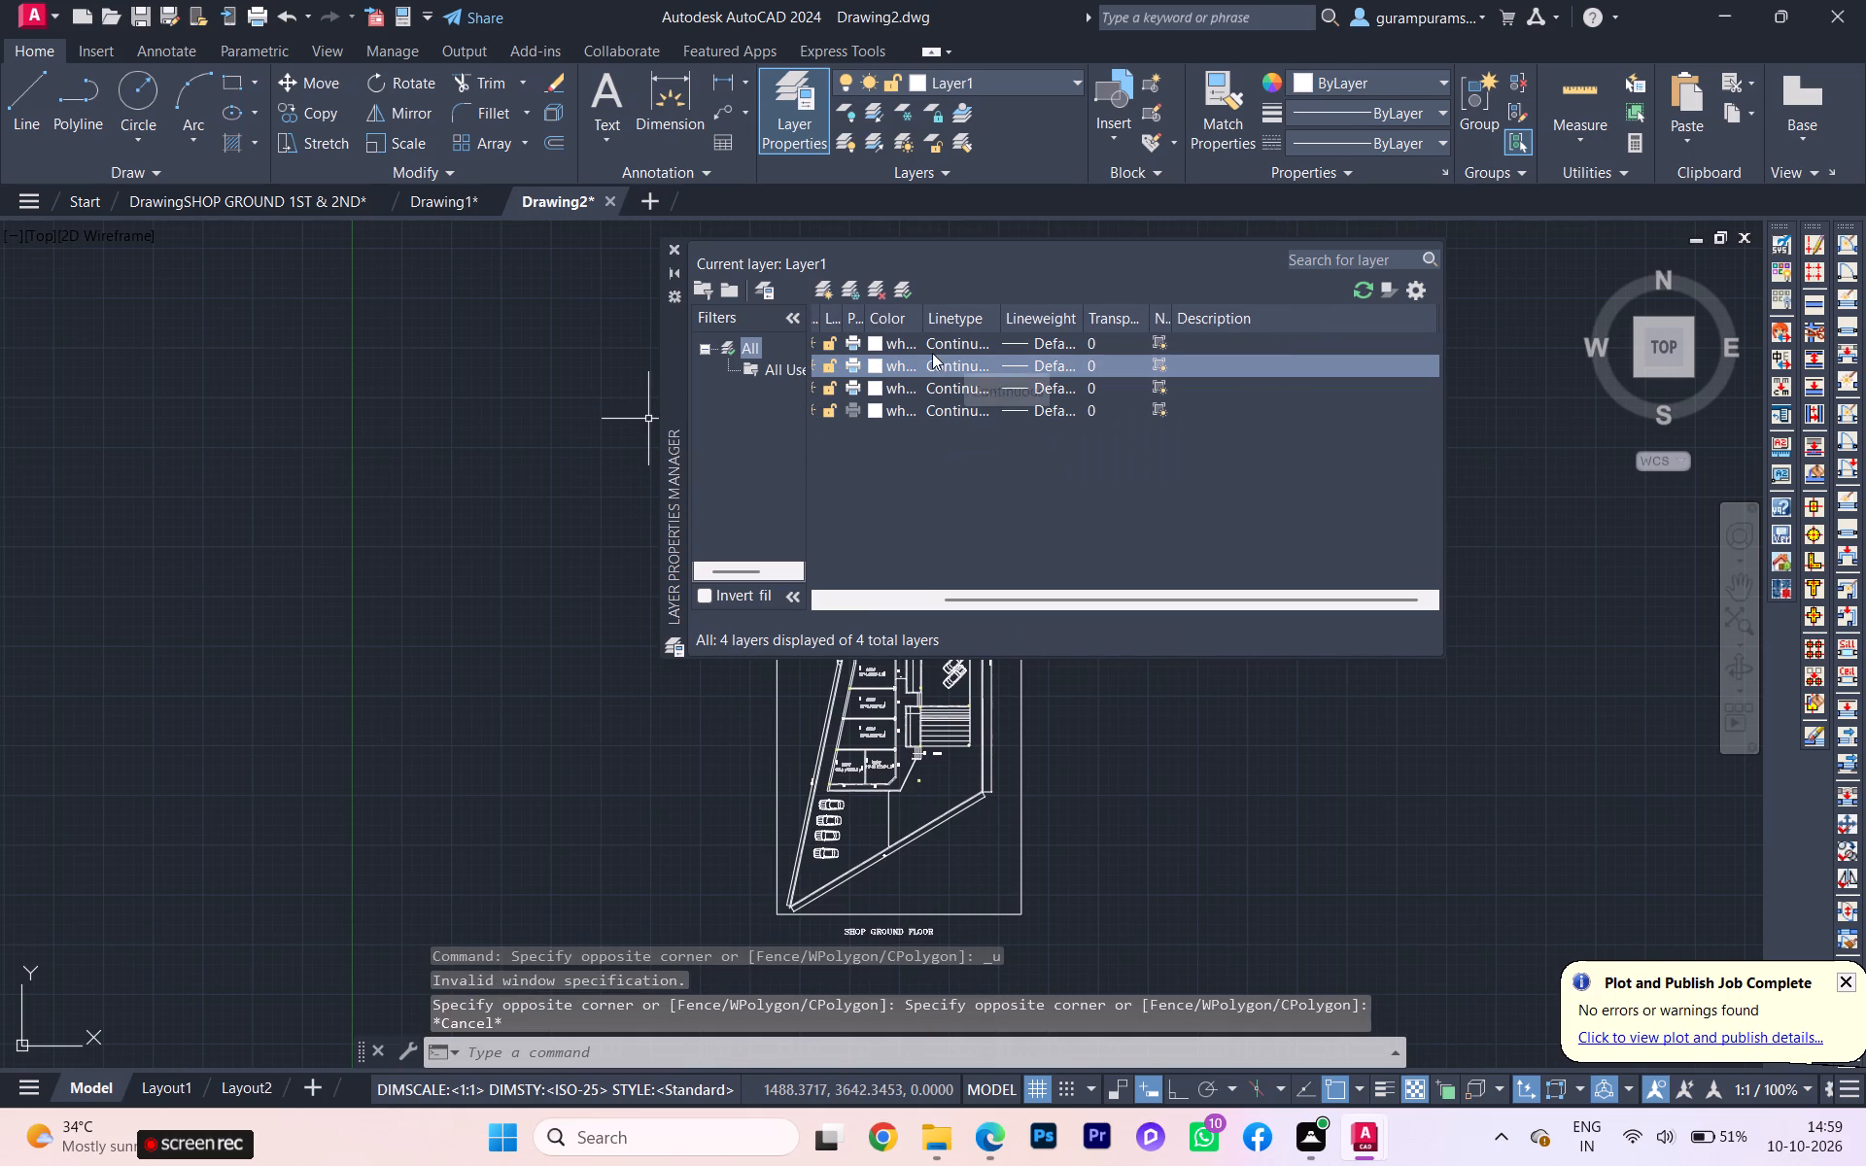
Rename Layer1 as WINDOWS and close the layer manager.
scroll(932, 353, "up", 1)
left_click_drag(947, 593, 670, 600)
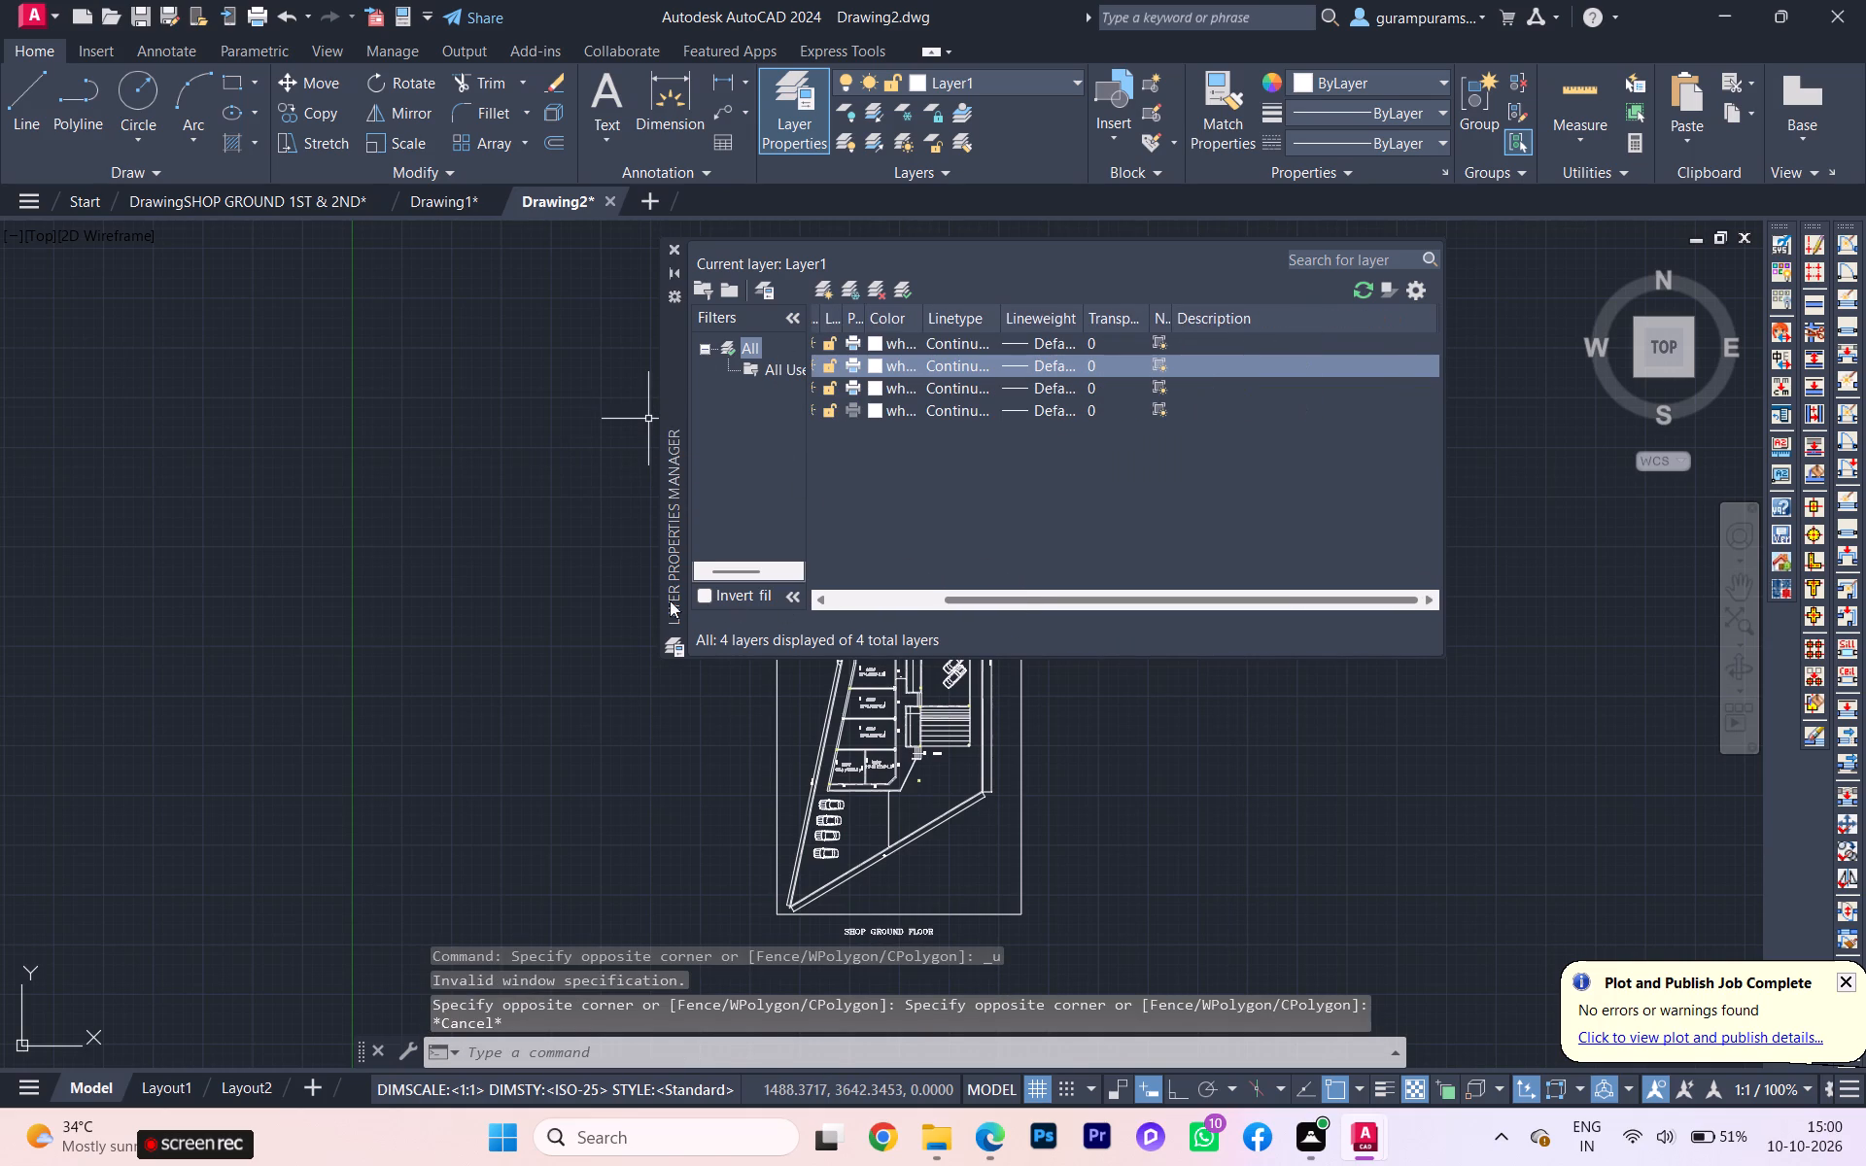
left_click_drag(670, 600, 670, 601)
left_click_drag(950, 596, 803, 603)
right_click(882, 370)
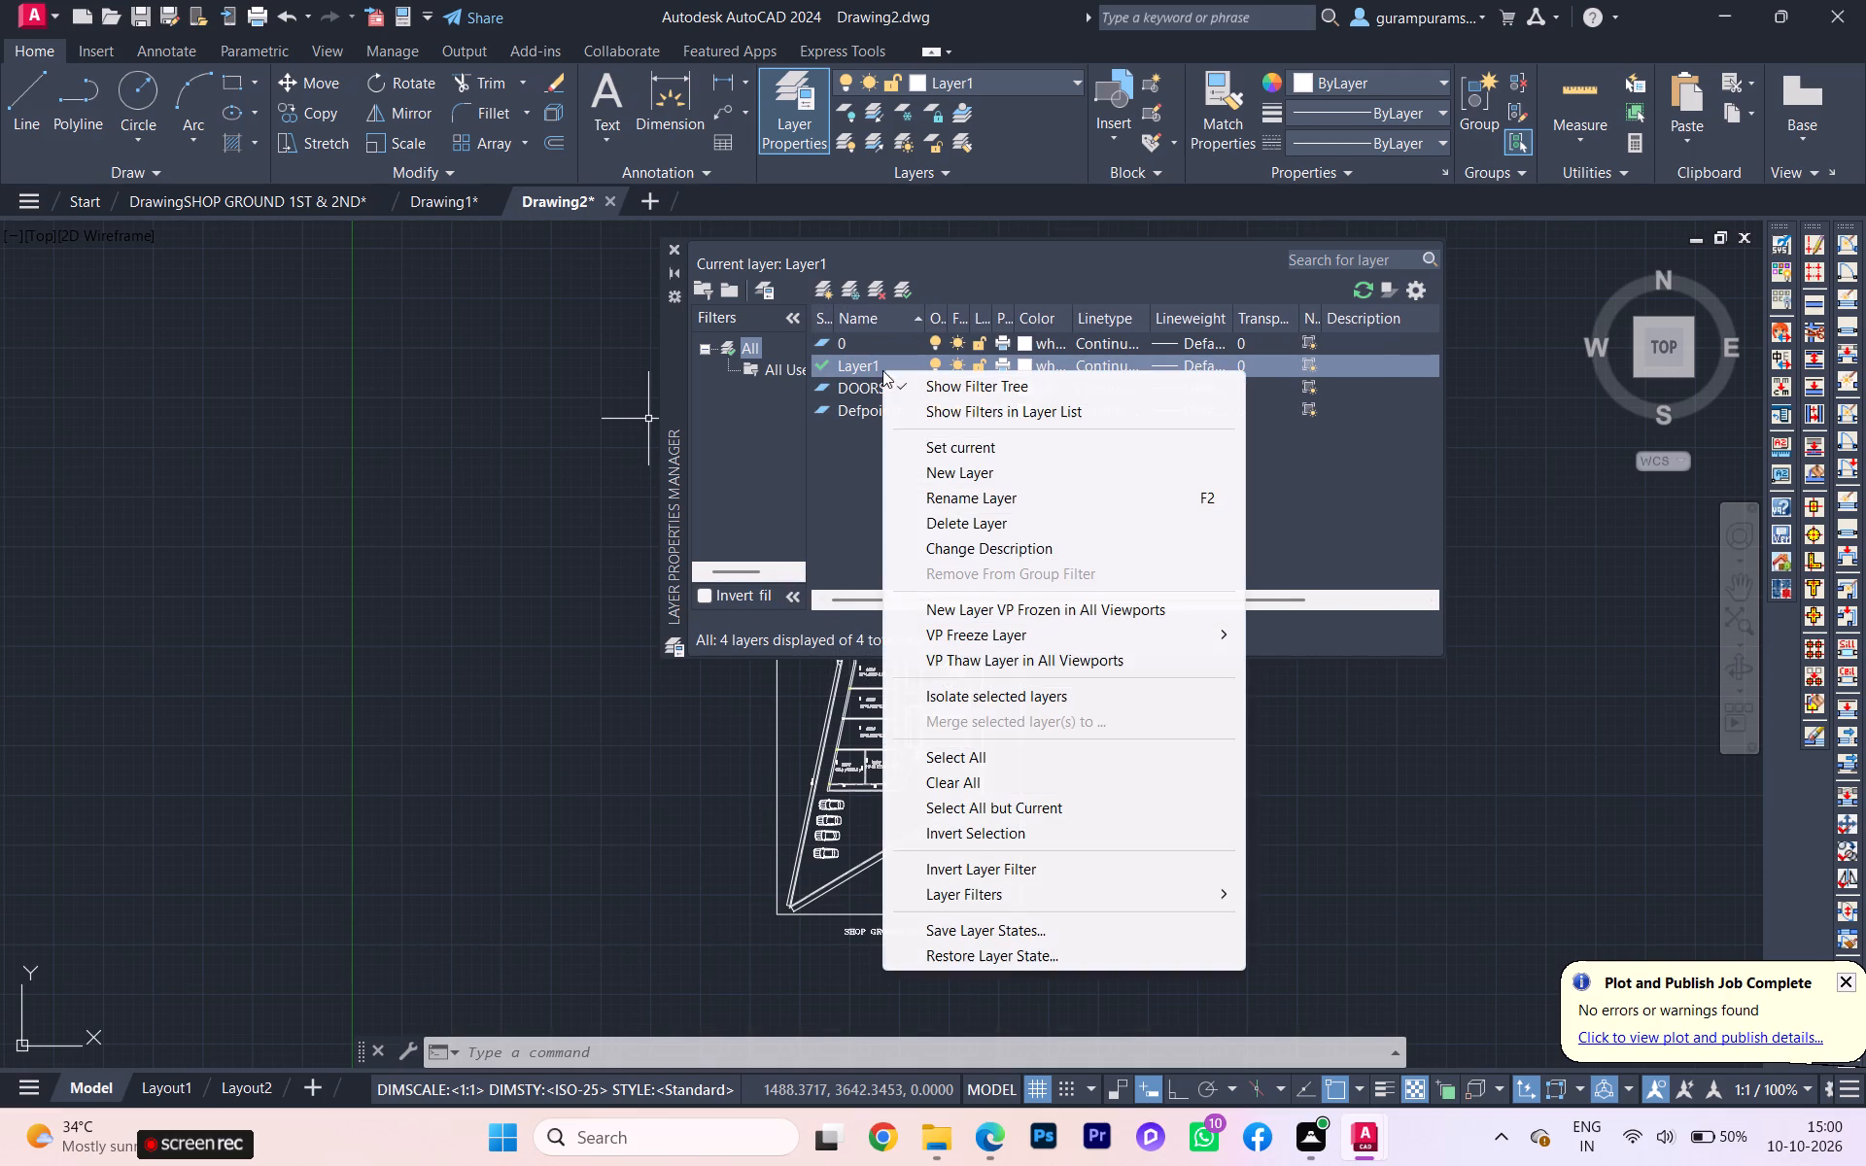
left_click(952, 489)
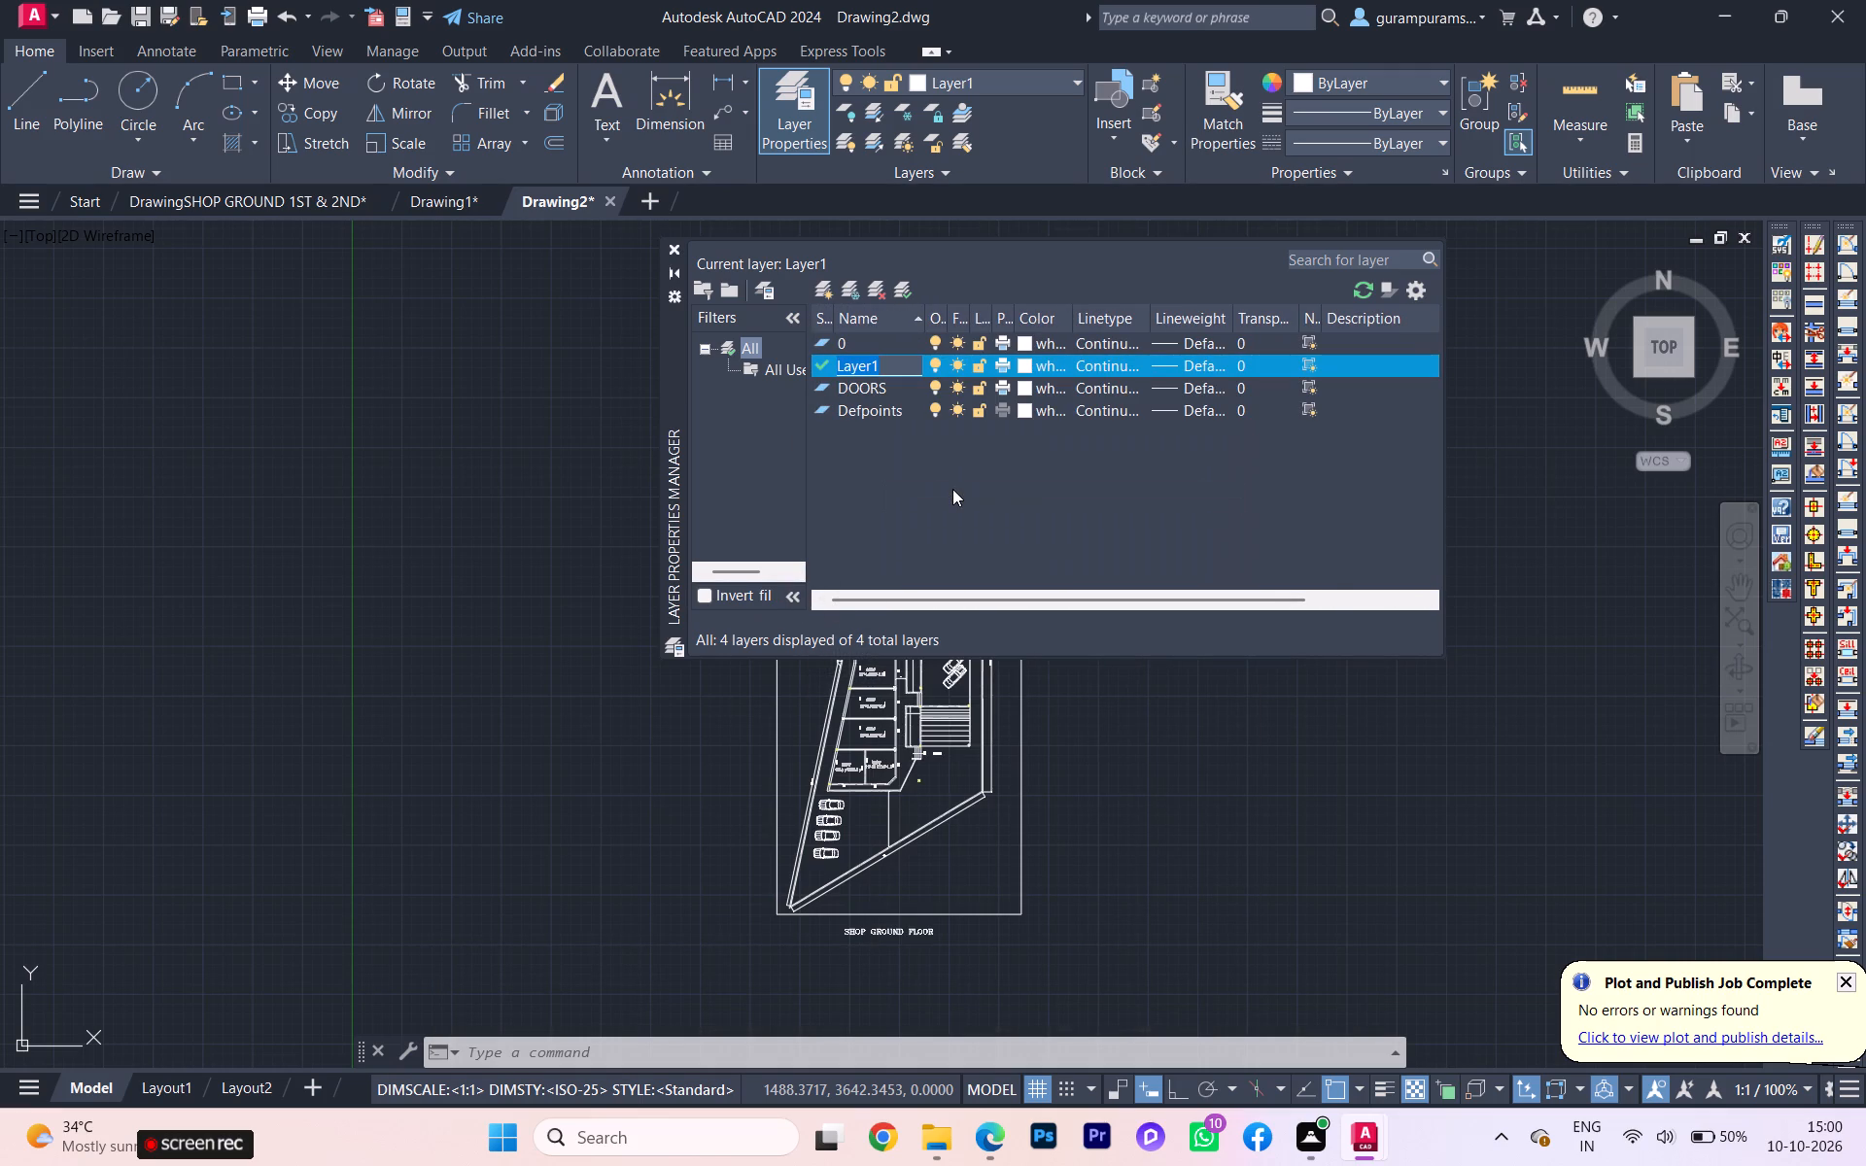
key("BackSpace")
key("BackSpace")
type("WINDP")
key("BackSpace")
type("OWA")
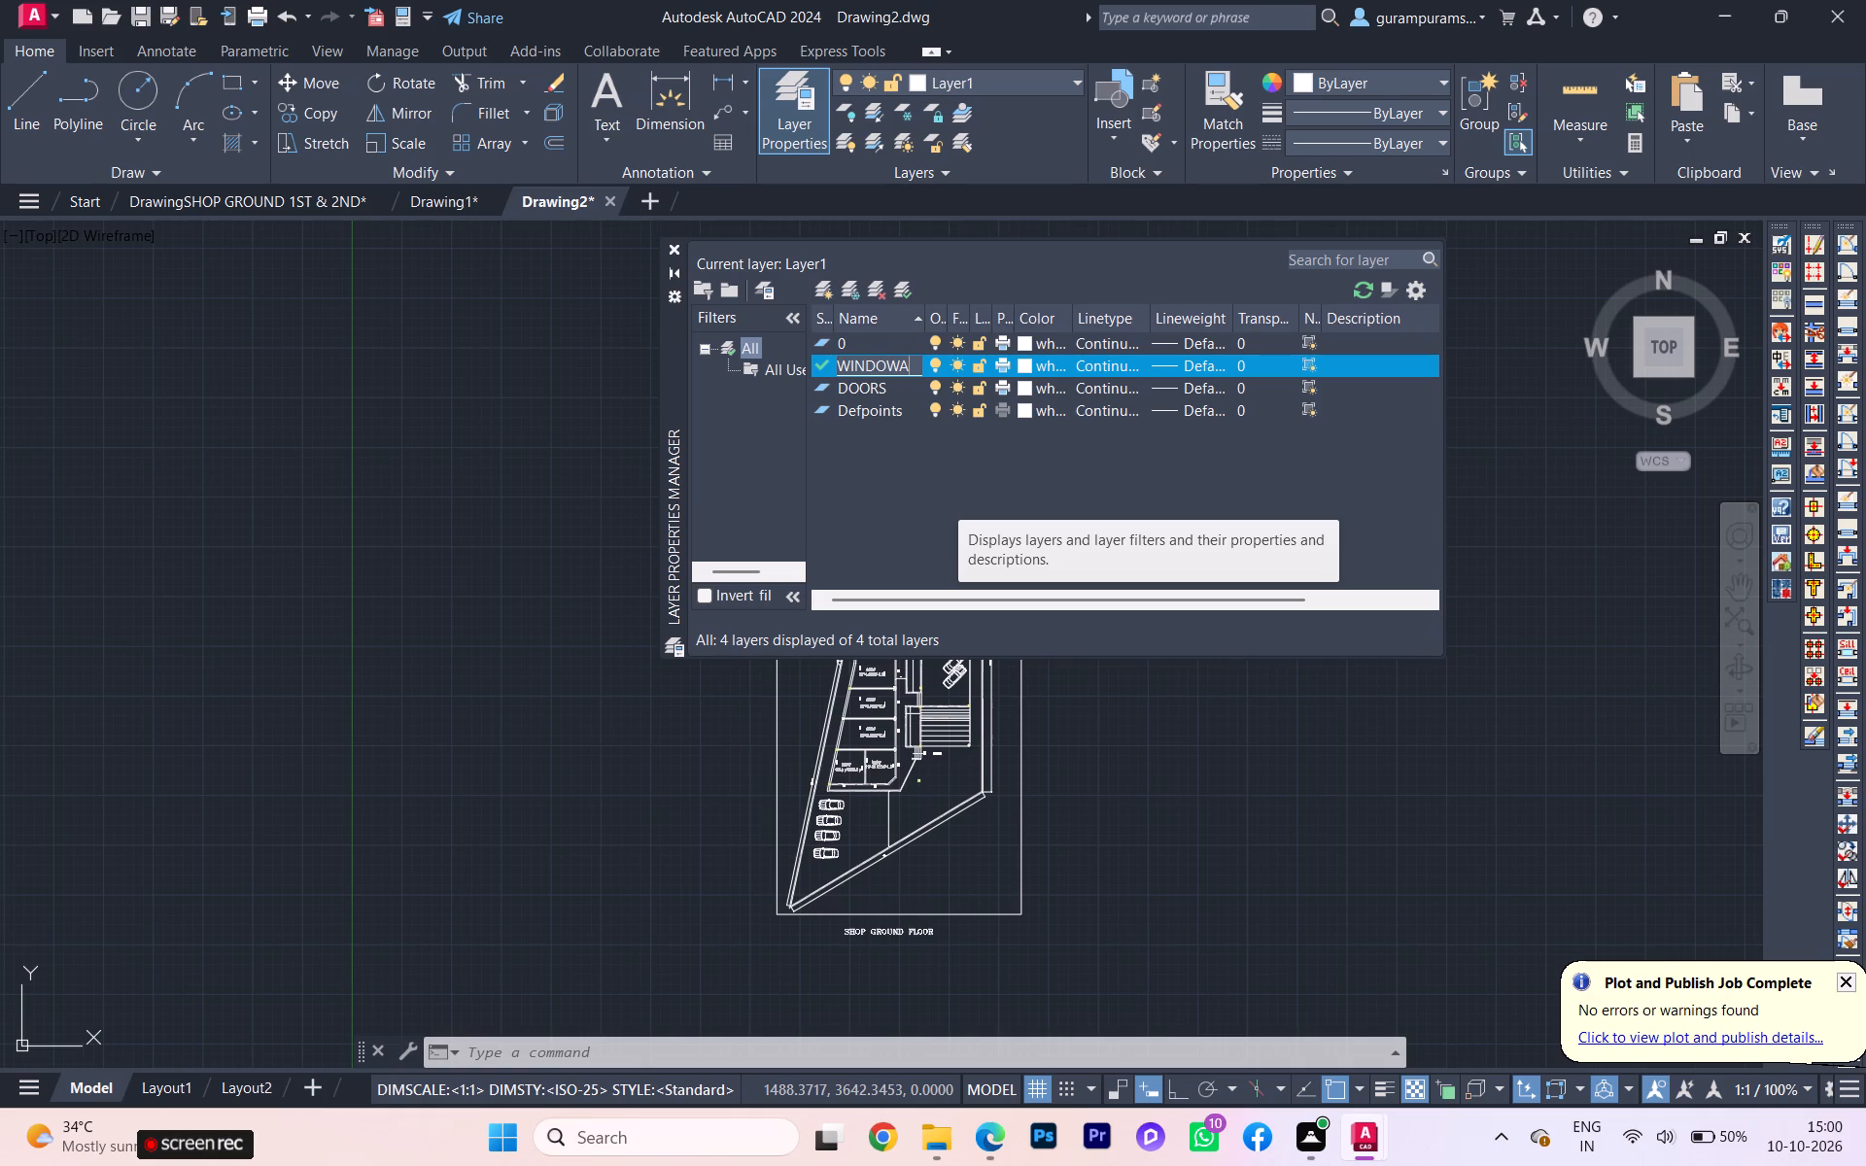
key("BackSpace")
key("s")
left_click(564, 609)
left_click(466, 458)
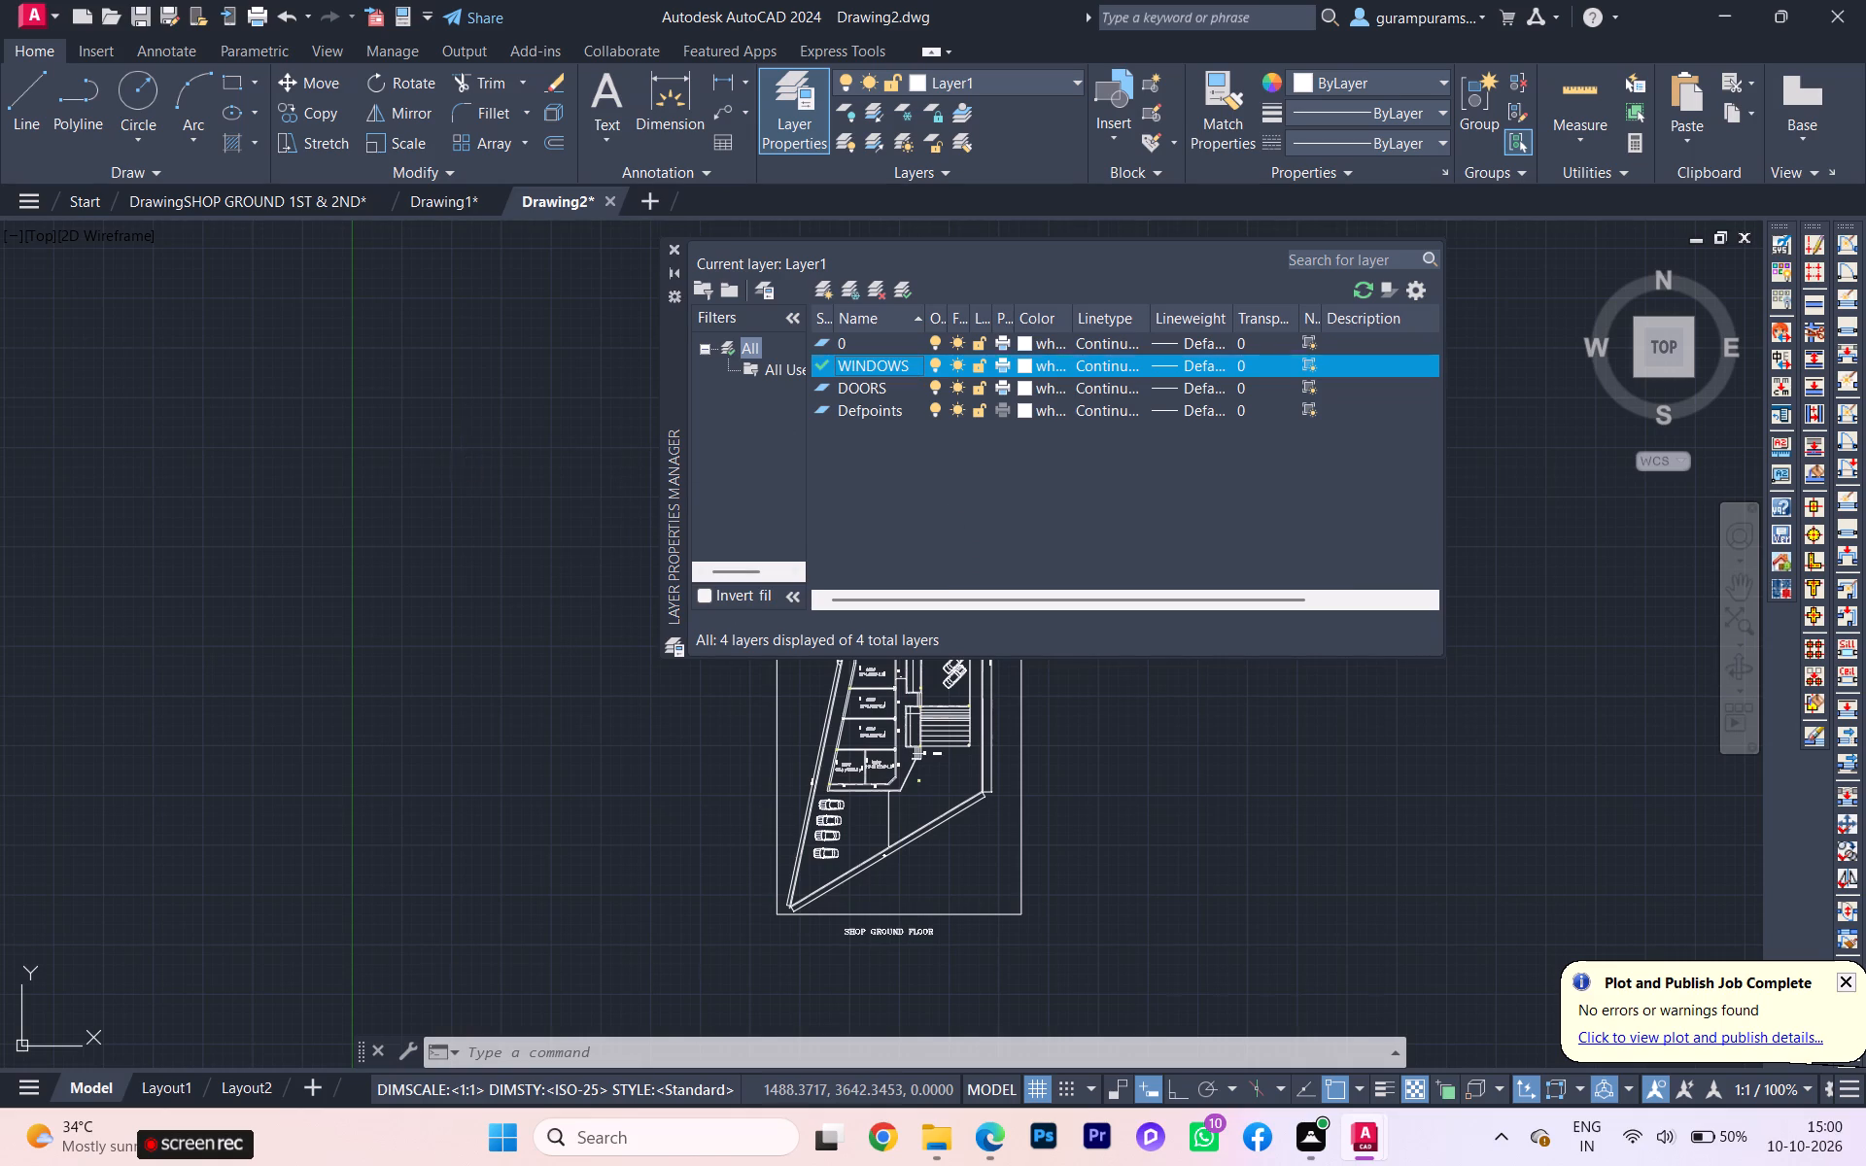
left_click(466, 458)
left_click(674, 248)
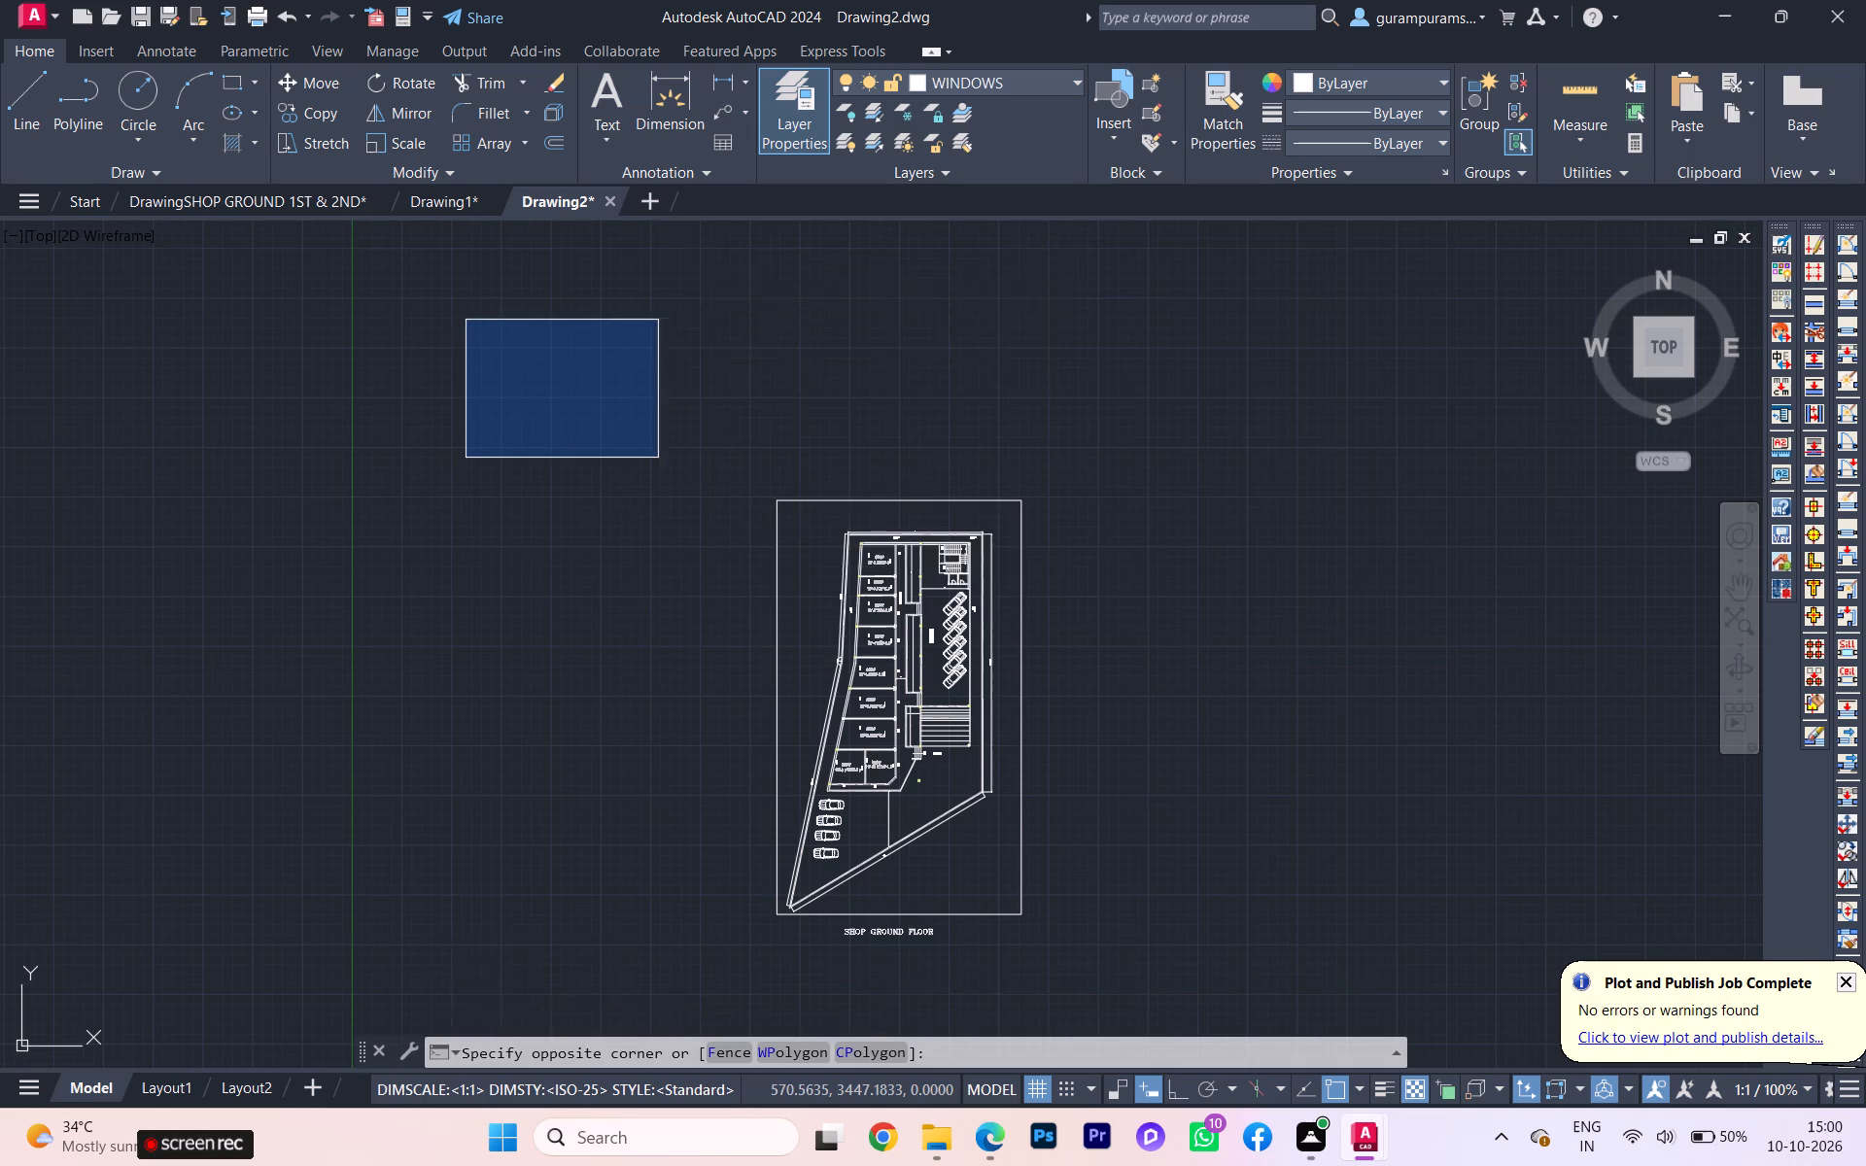
key("Escape")
key("Escape")
With the framed ground floor plan and its title selected, set the DOORS layer colour to white.
left_click(731, 445)
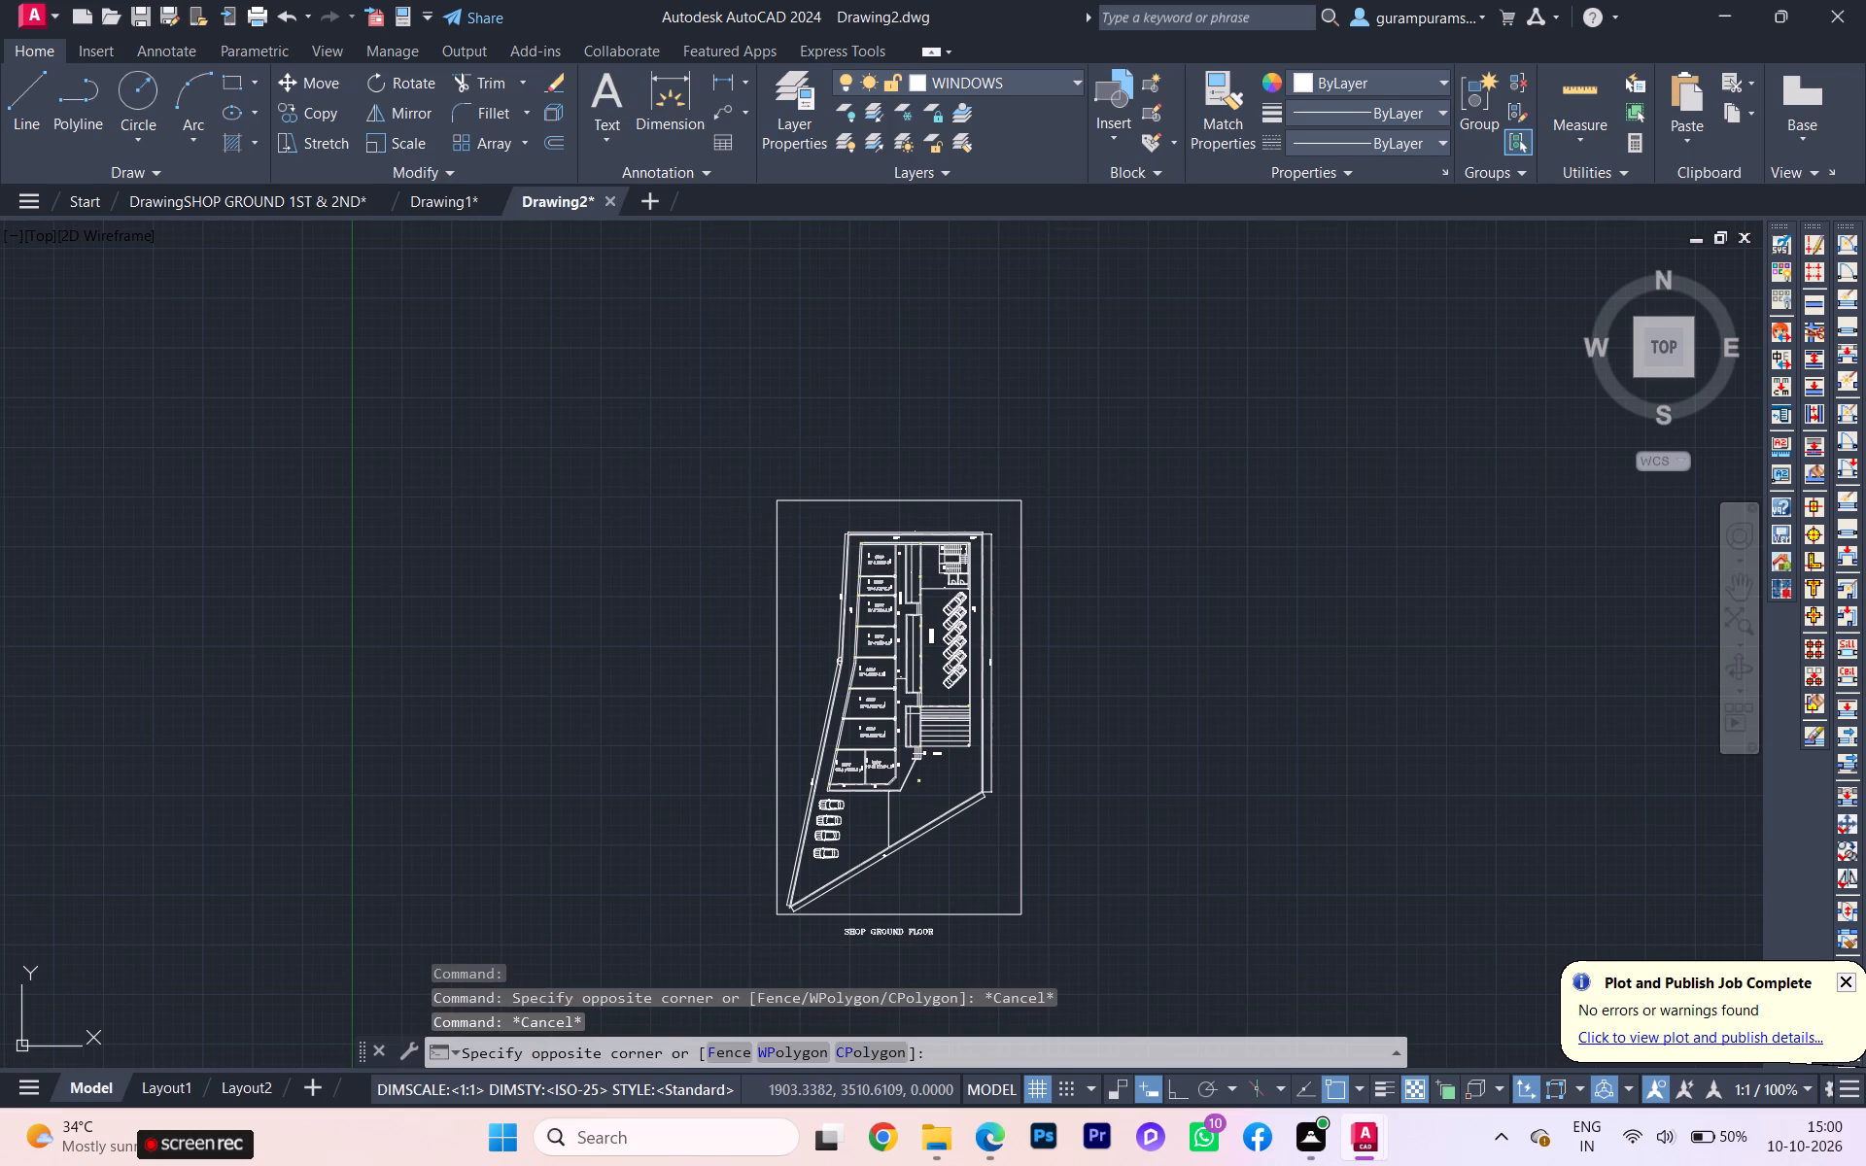
left_click(1034, 952)
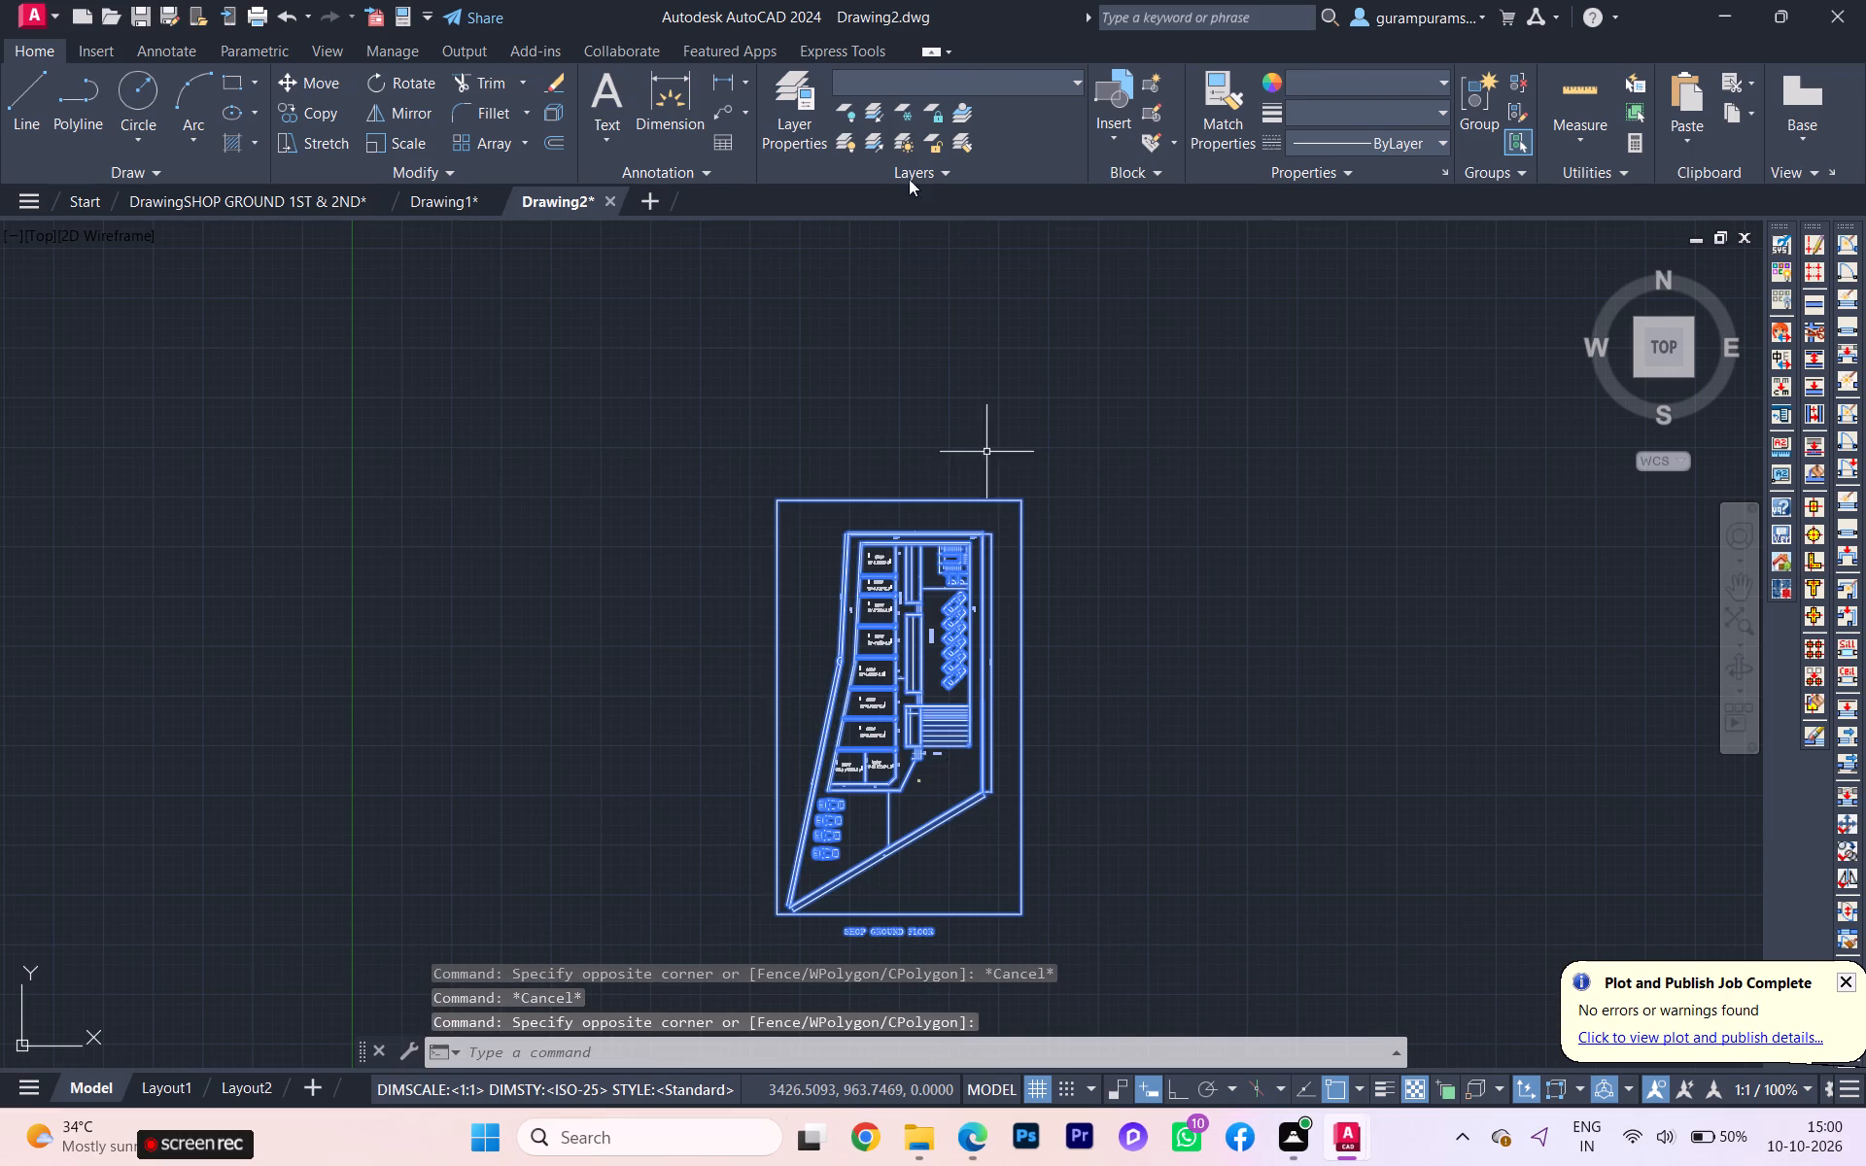
left_click(890, 80)
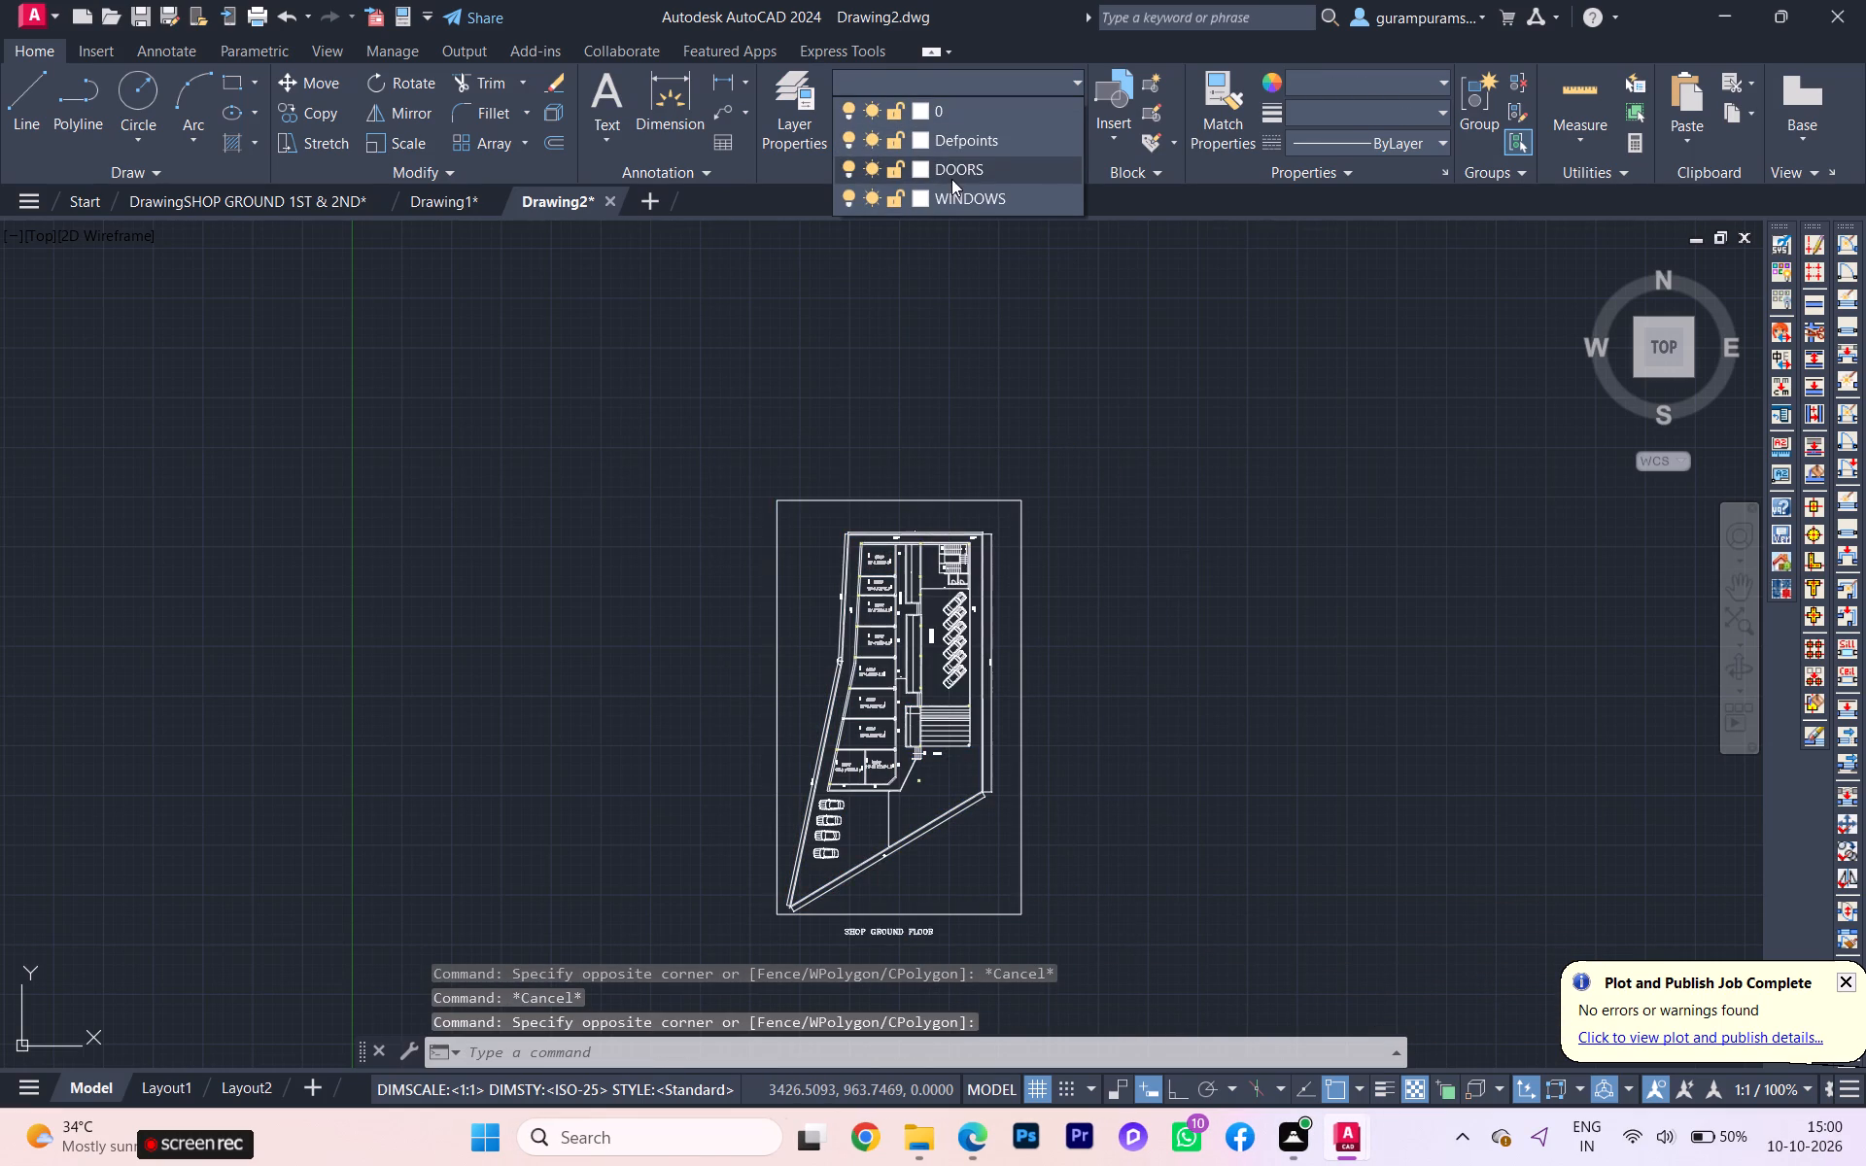
left_click(920, 165)
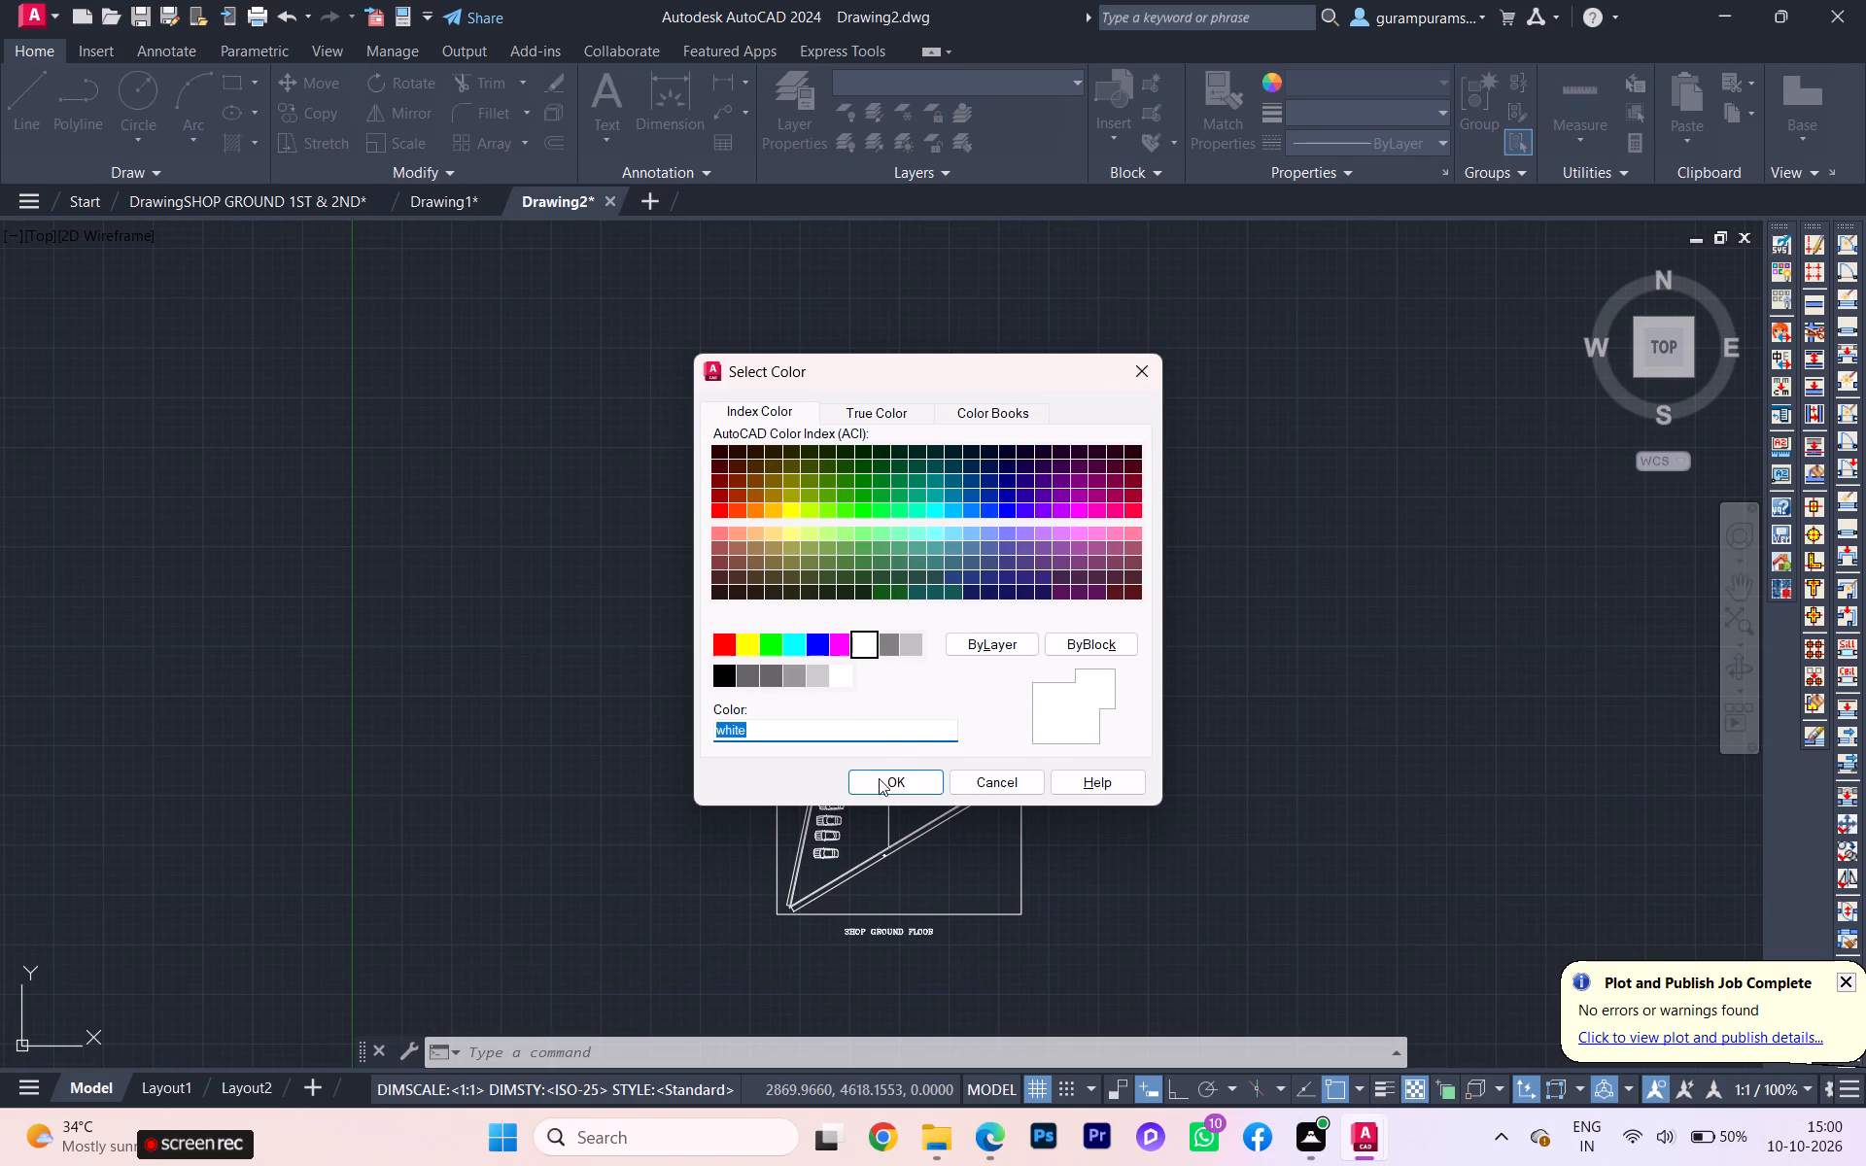
left_click(876, 781)
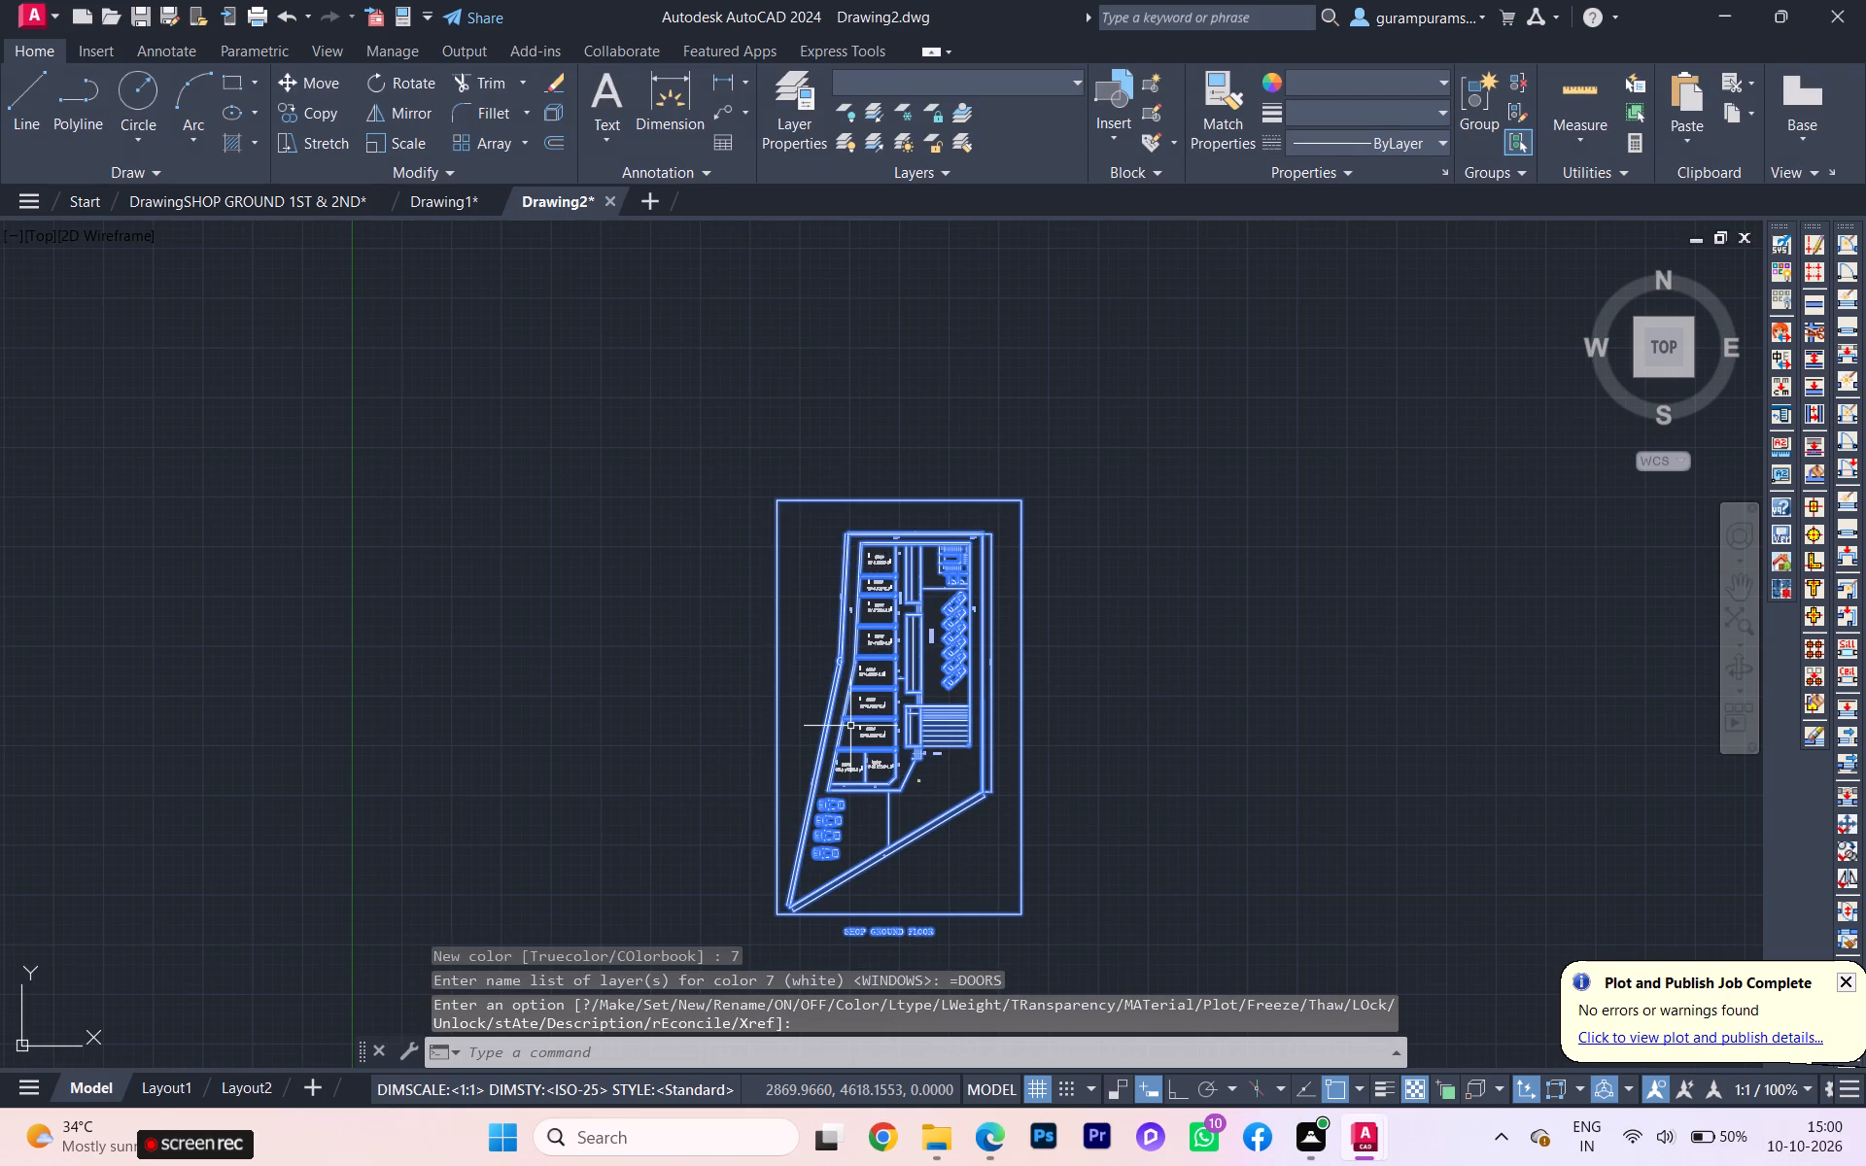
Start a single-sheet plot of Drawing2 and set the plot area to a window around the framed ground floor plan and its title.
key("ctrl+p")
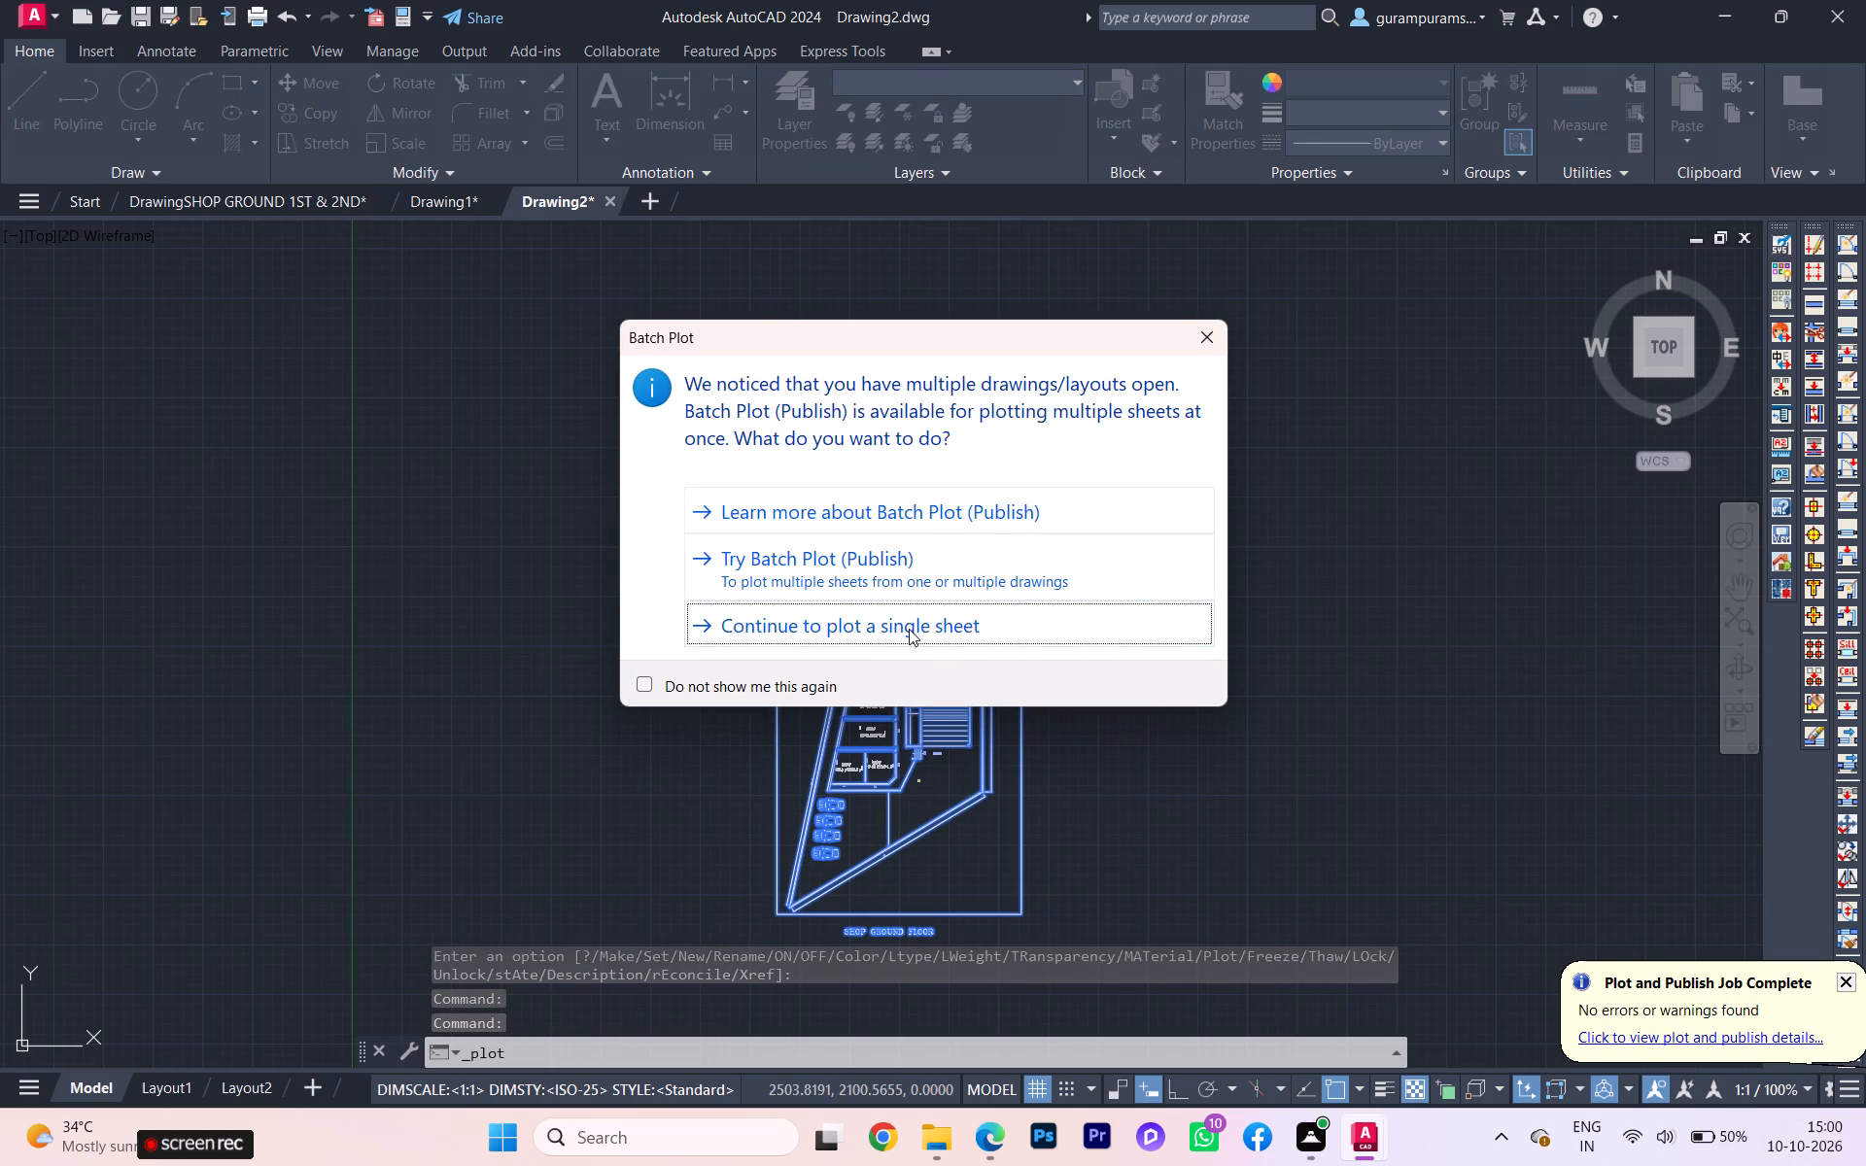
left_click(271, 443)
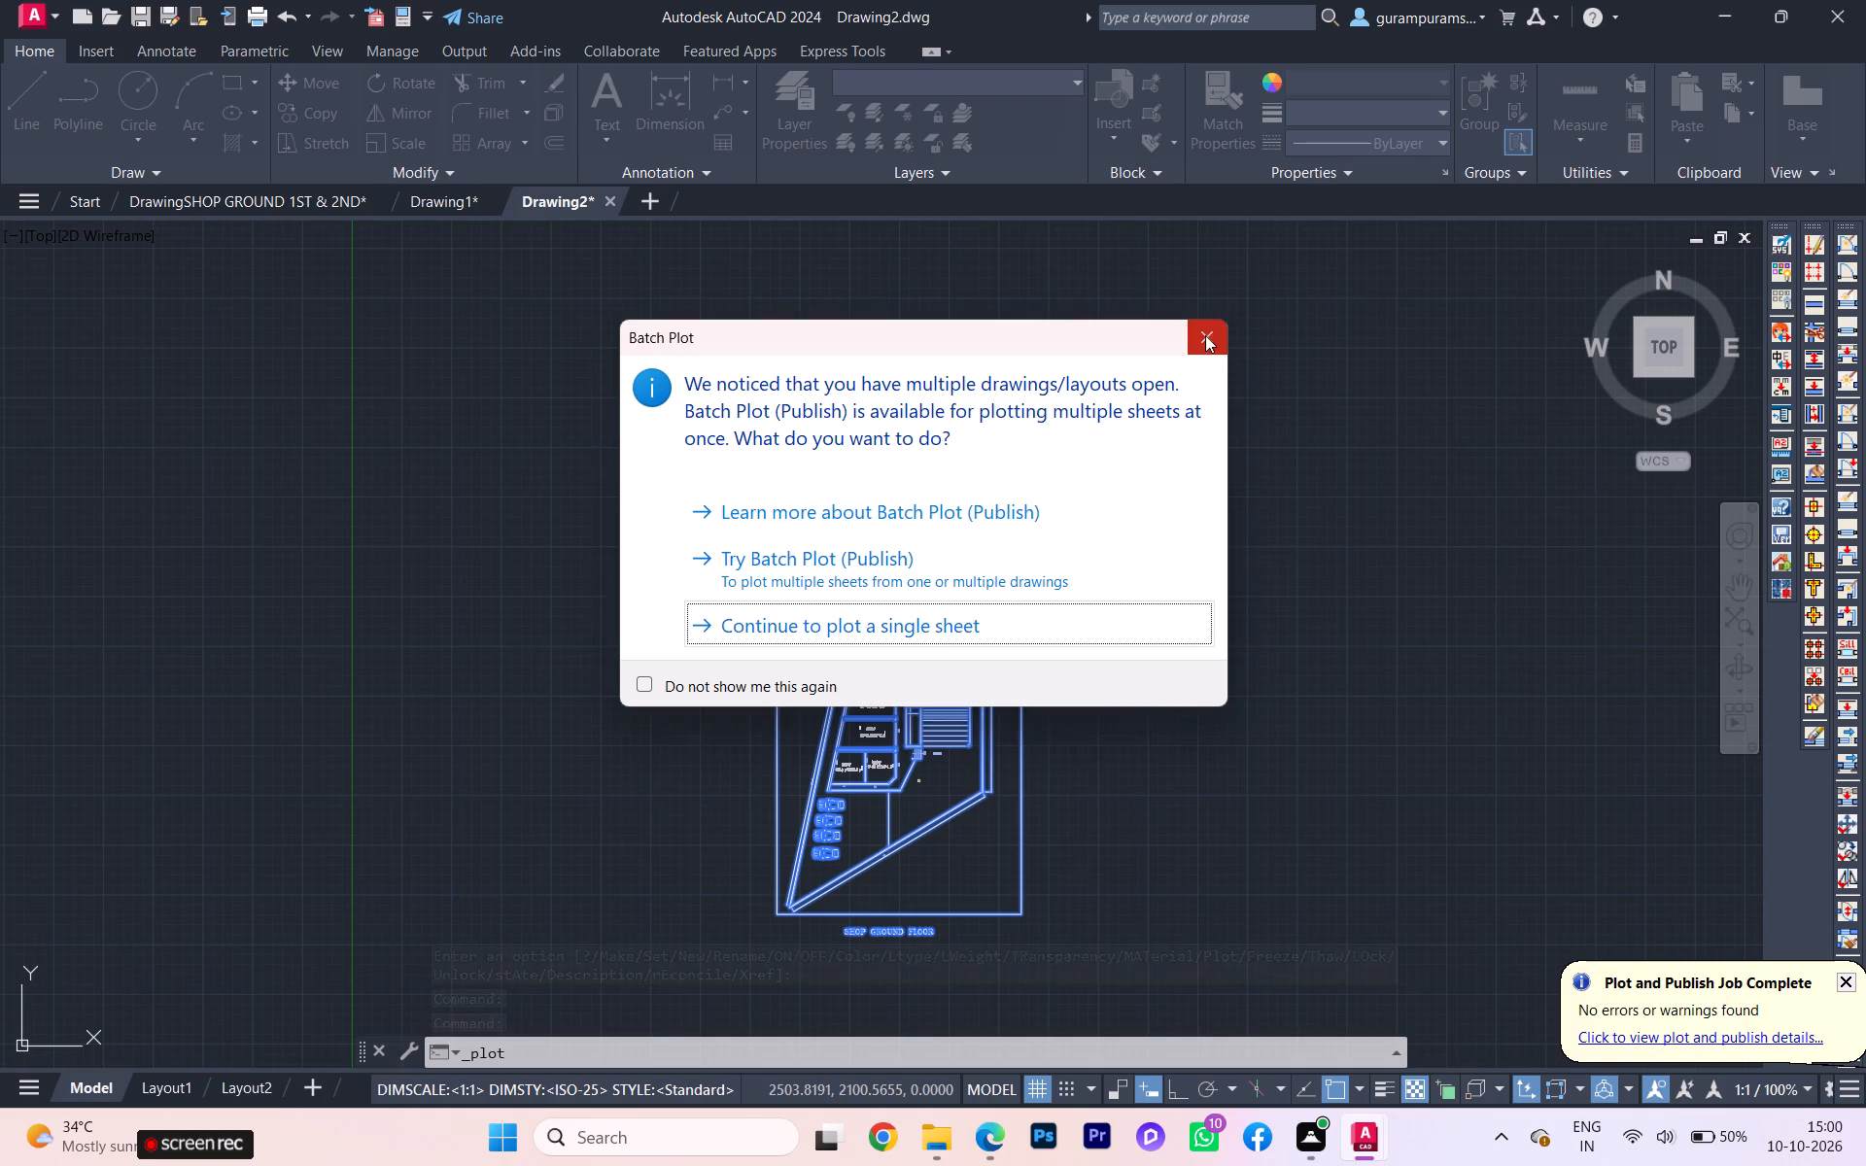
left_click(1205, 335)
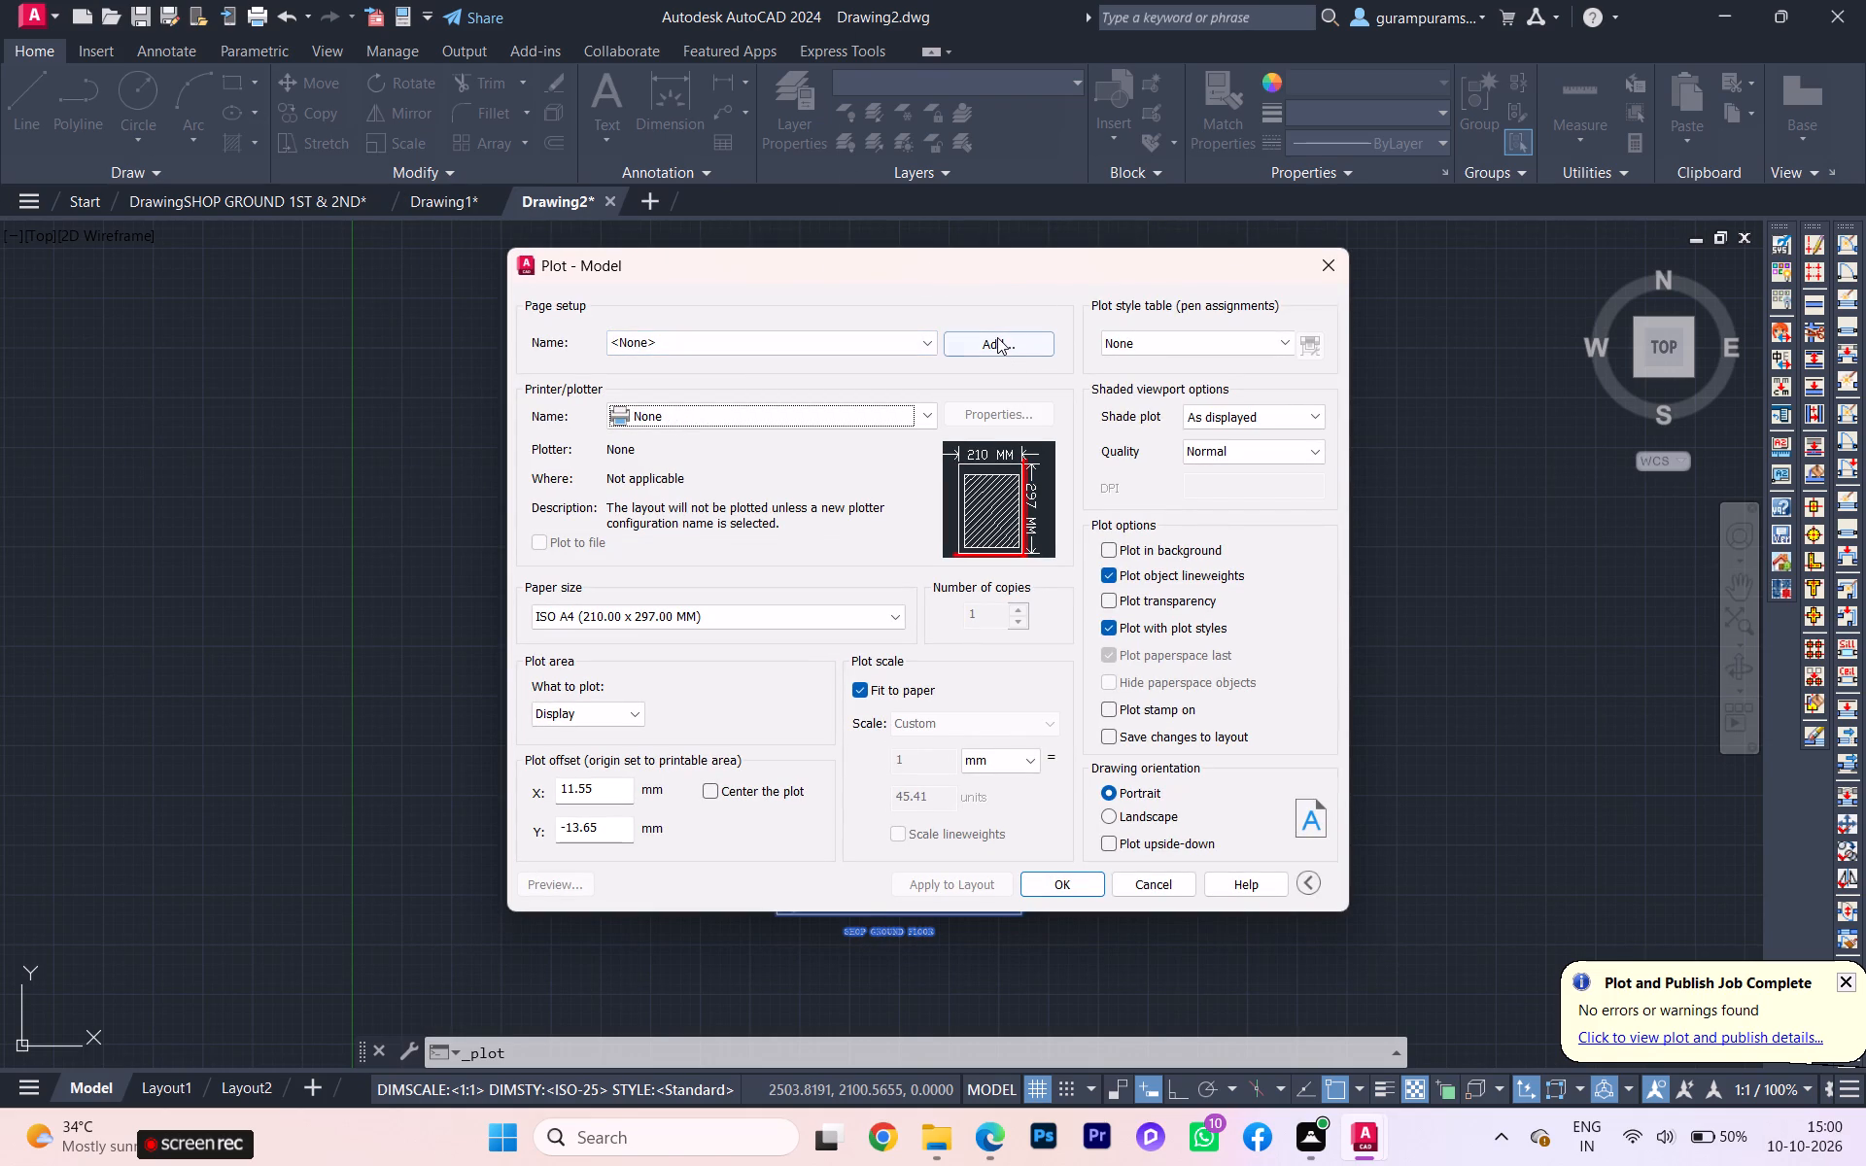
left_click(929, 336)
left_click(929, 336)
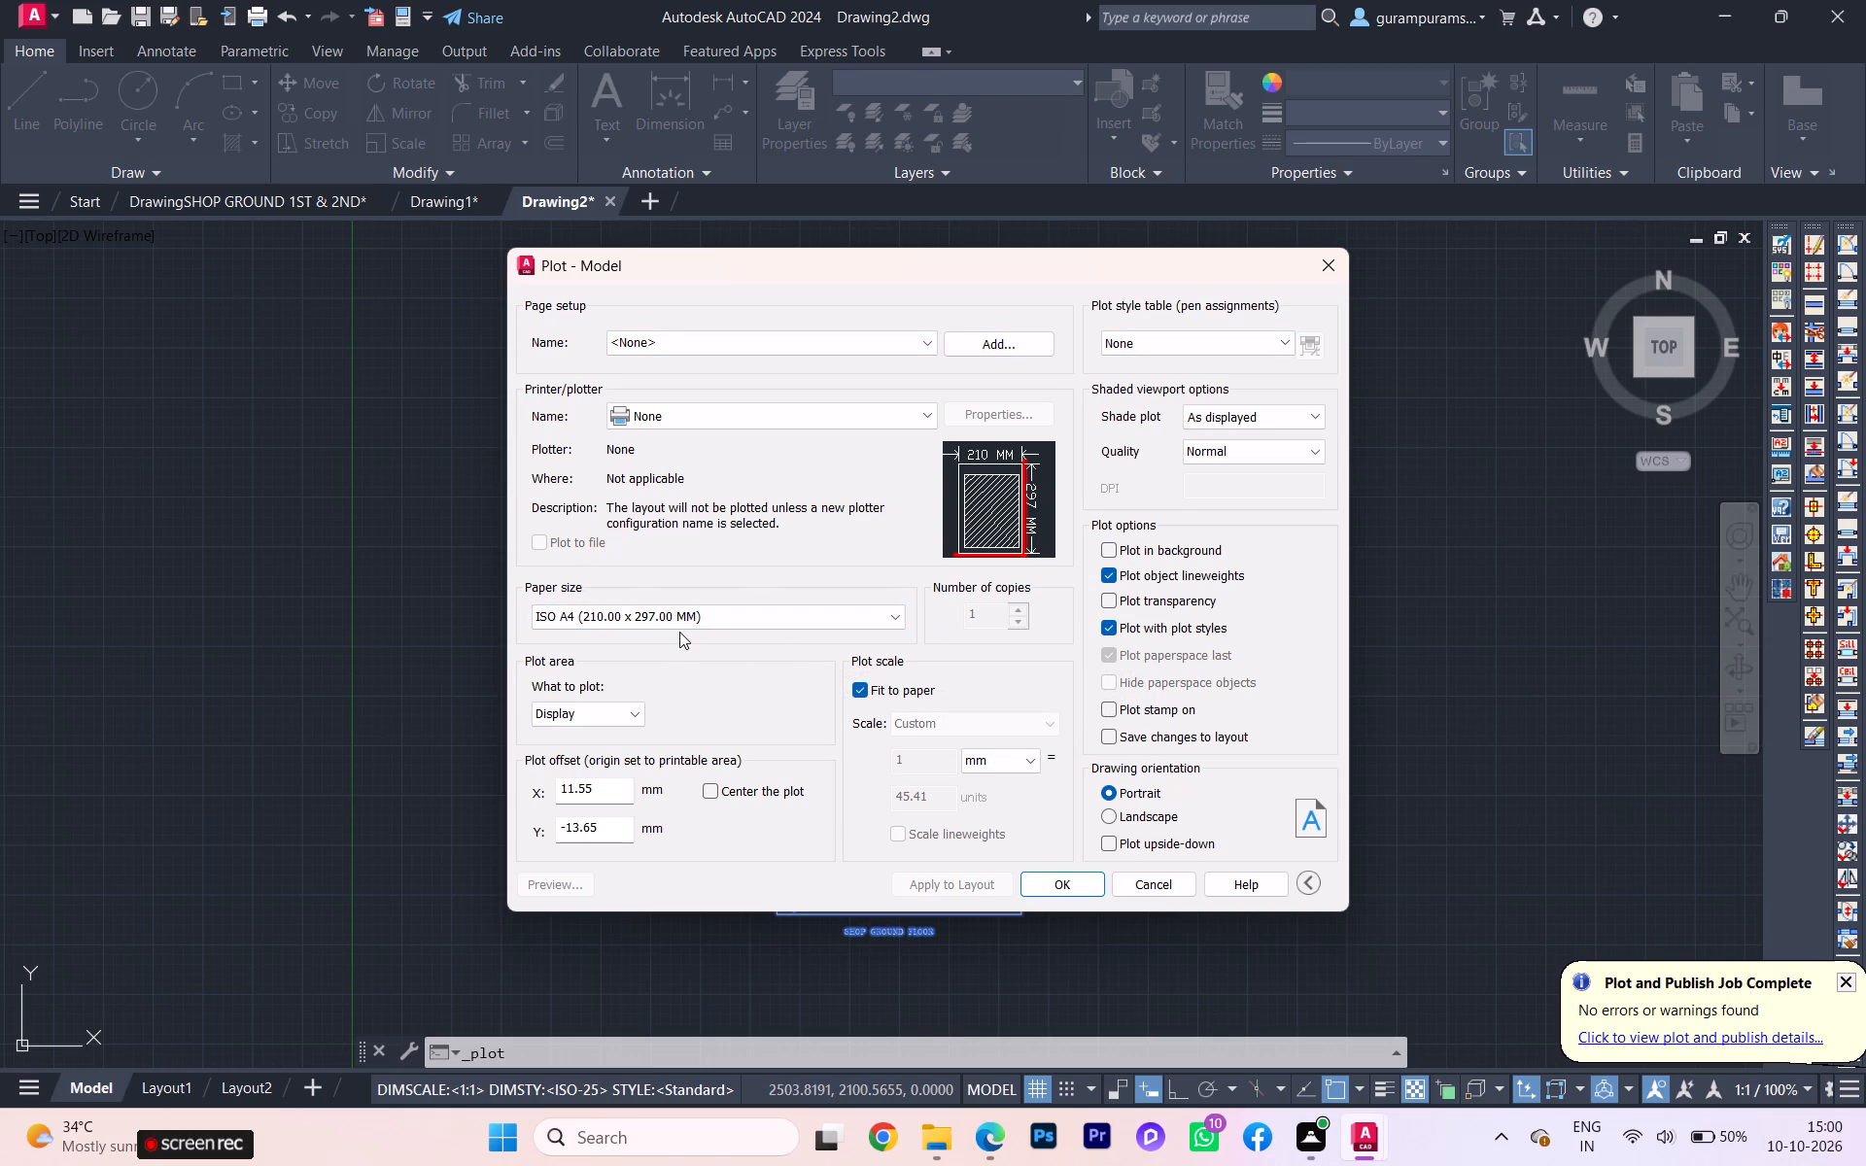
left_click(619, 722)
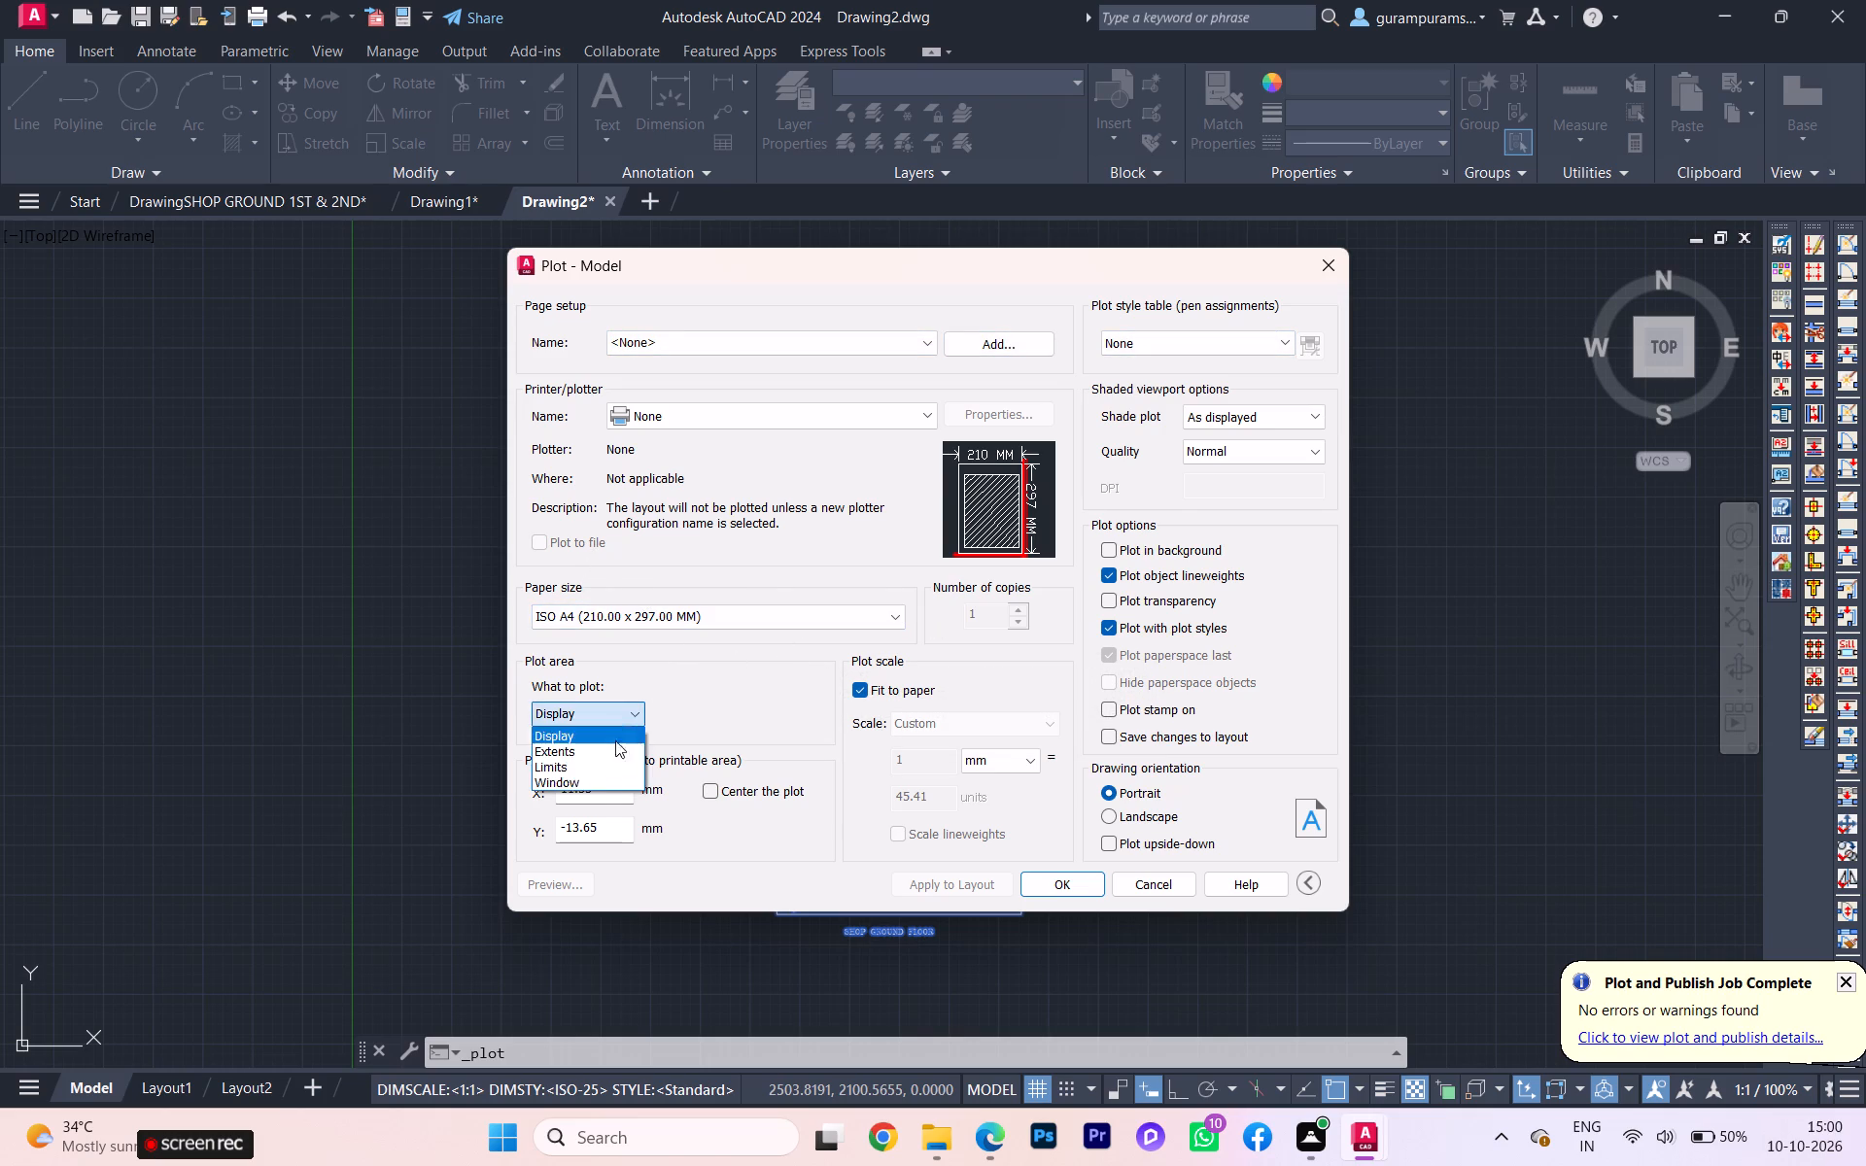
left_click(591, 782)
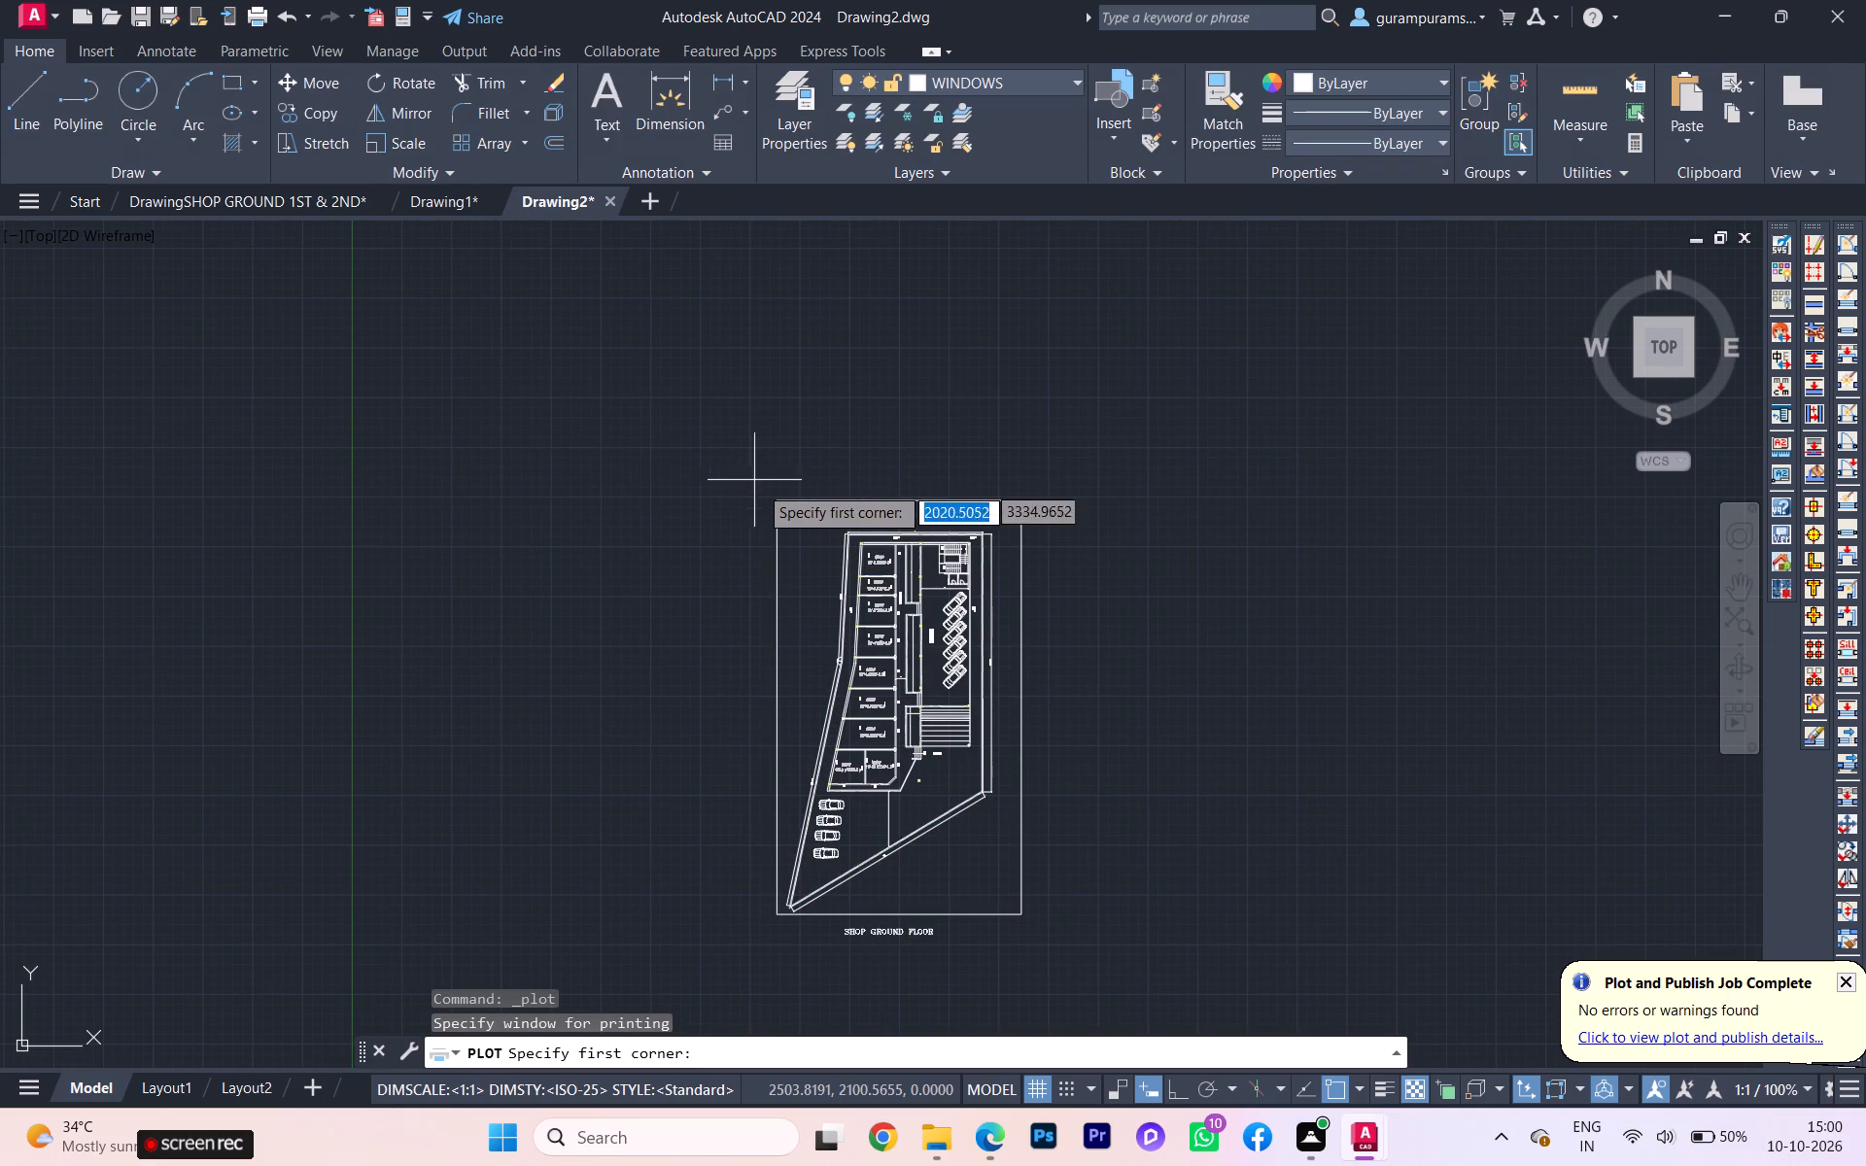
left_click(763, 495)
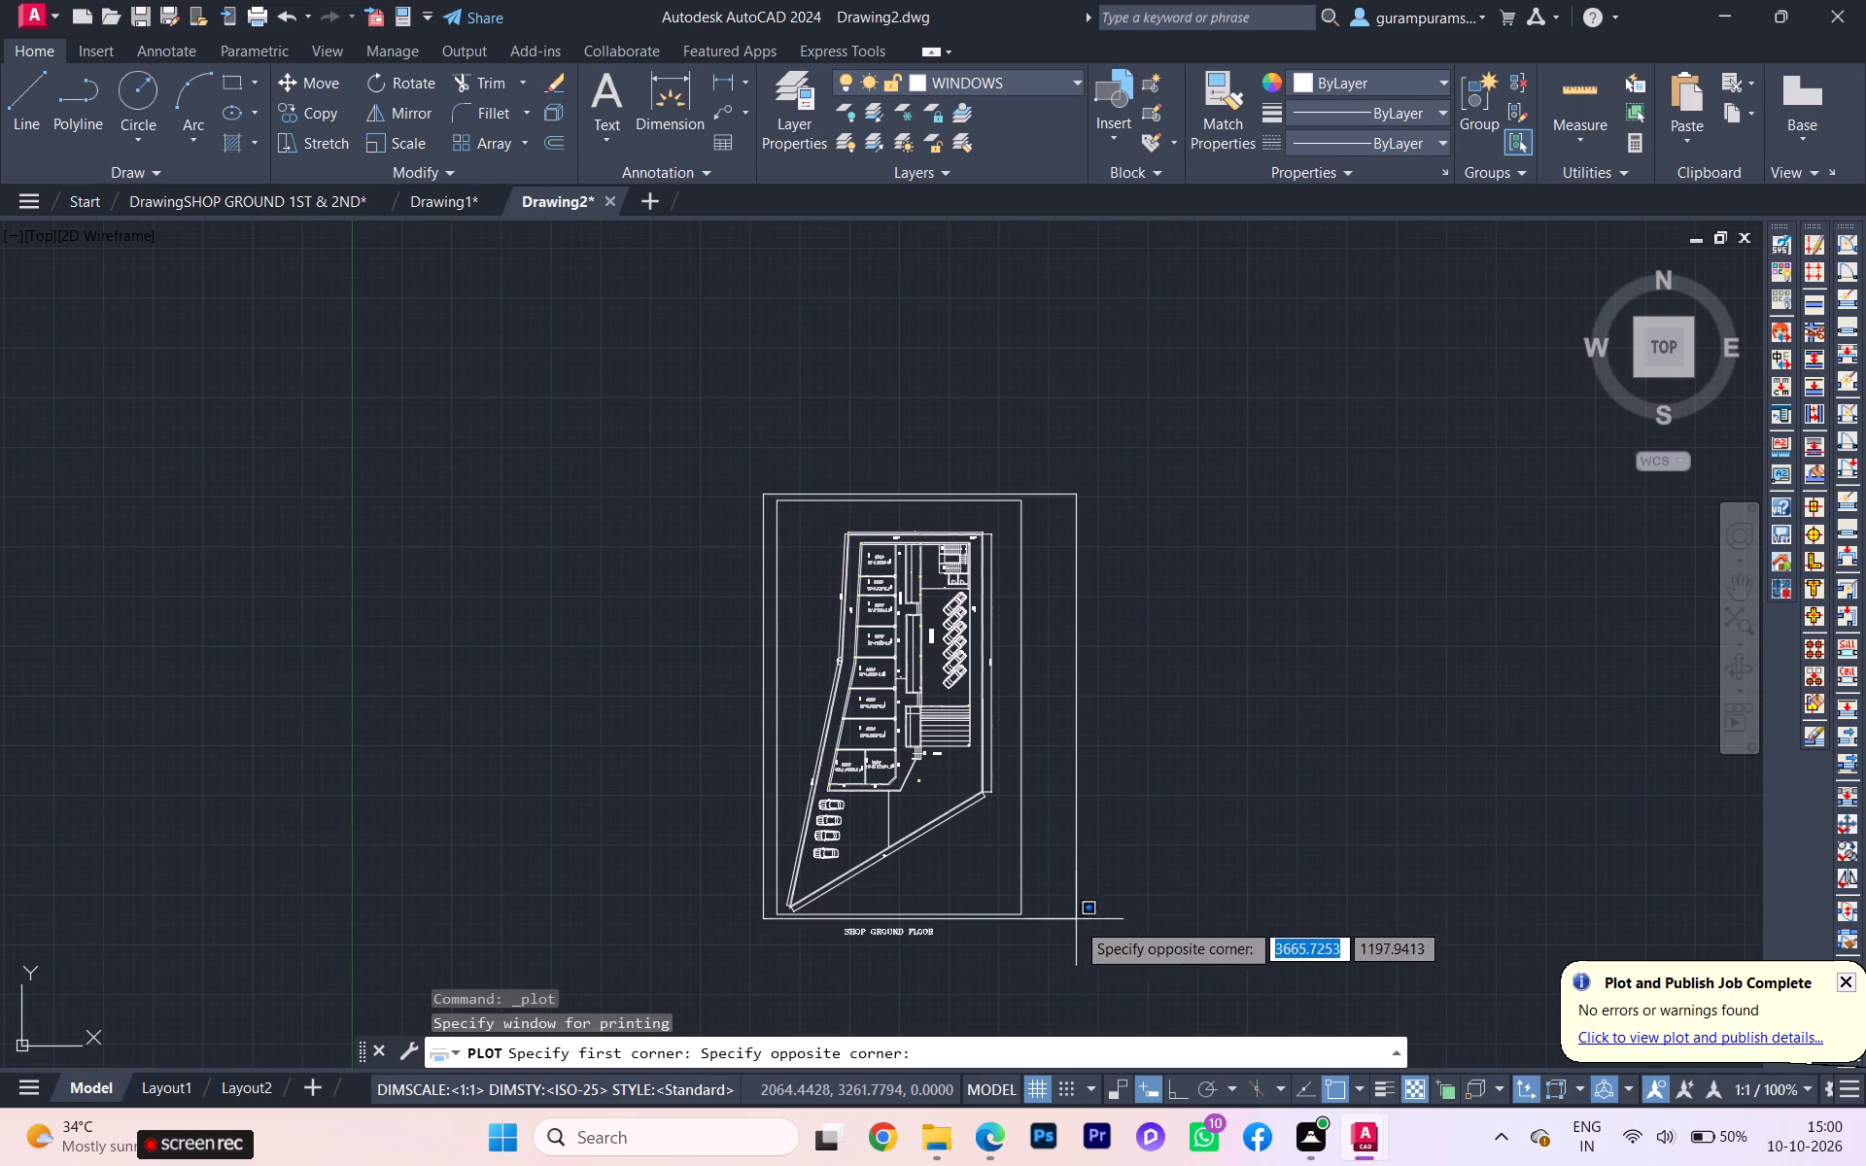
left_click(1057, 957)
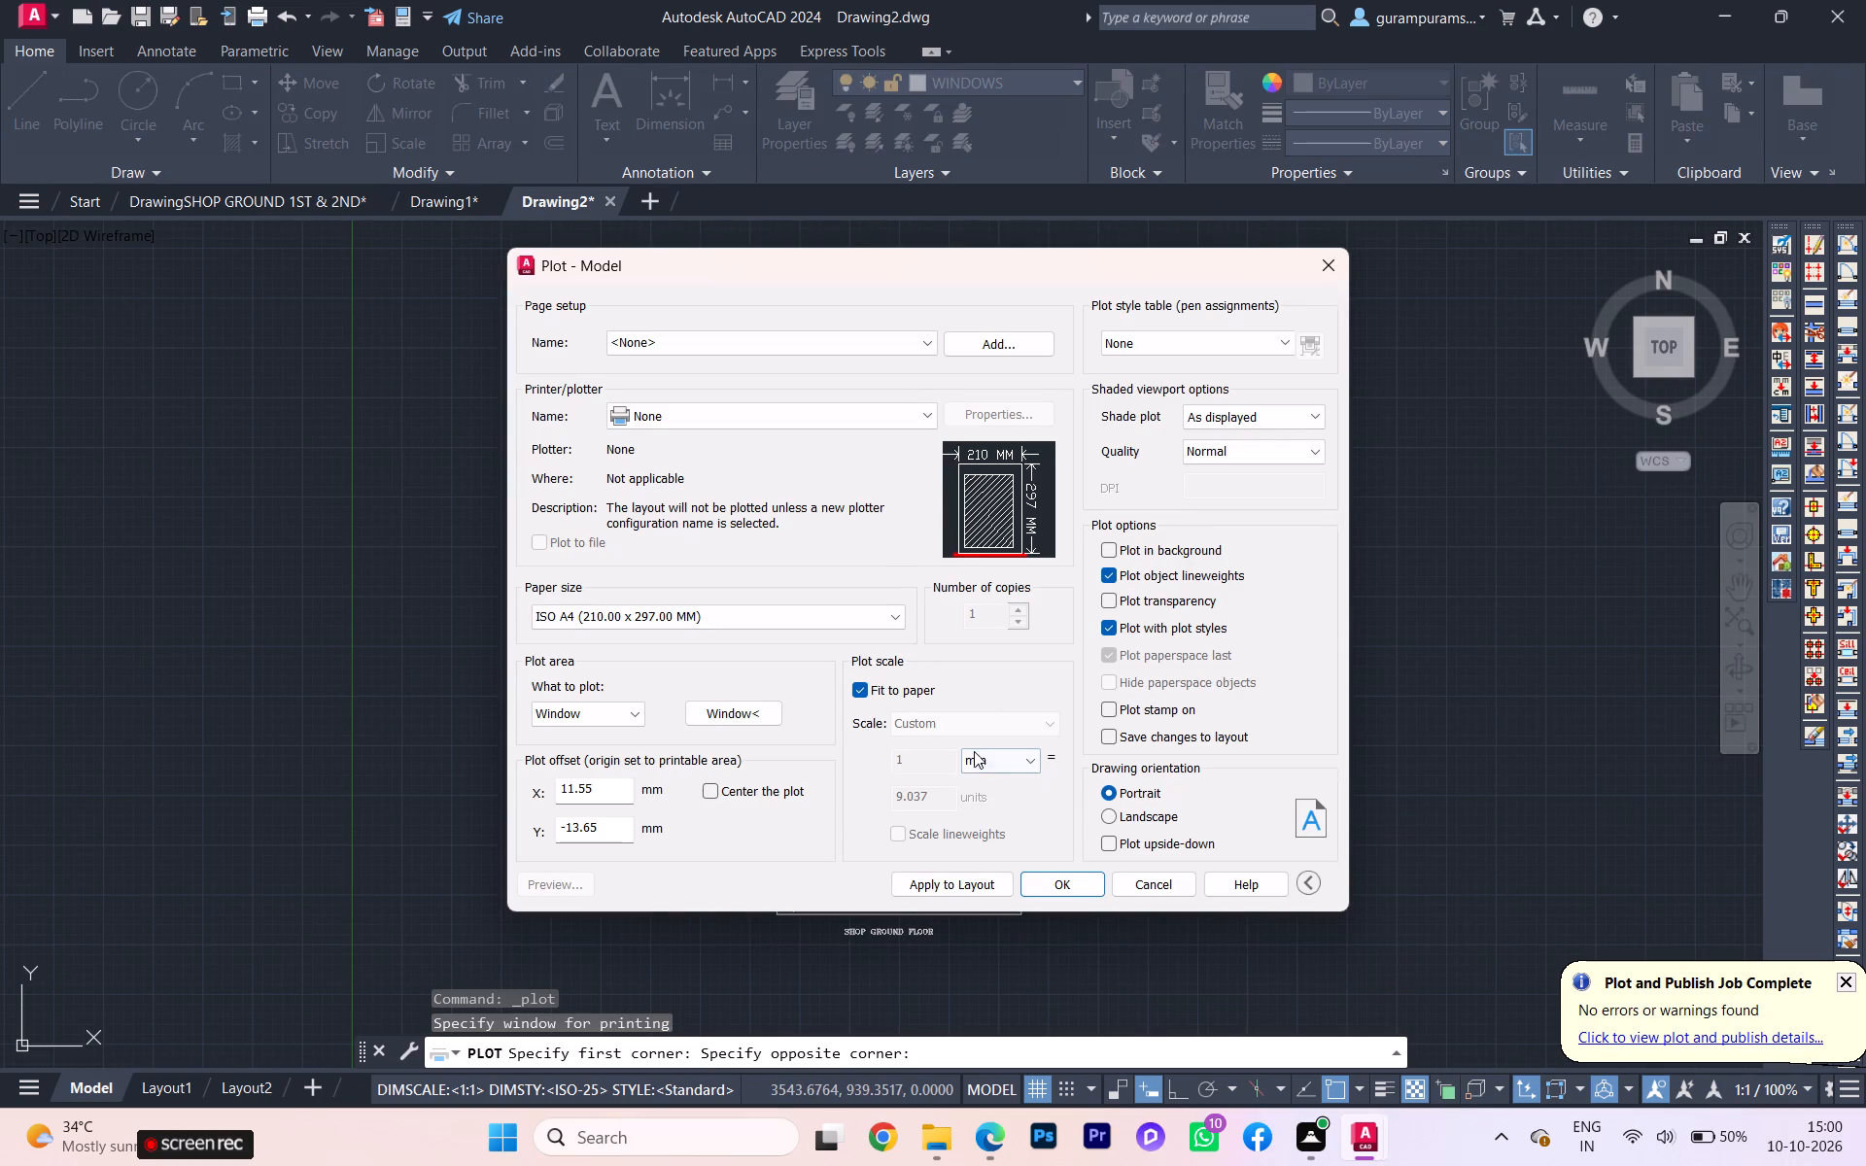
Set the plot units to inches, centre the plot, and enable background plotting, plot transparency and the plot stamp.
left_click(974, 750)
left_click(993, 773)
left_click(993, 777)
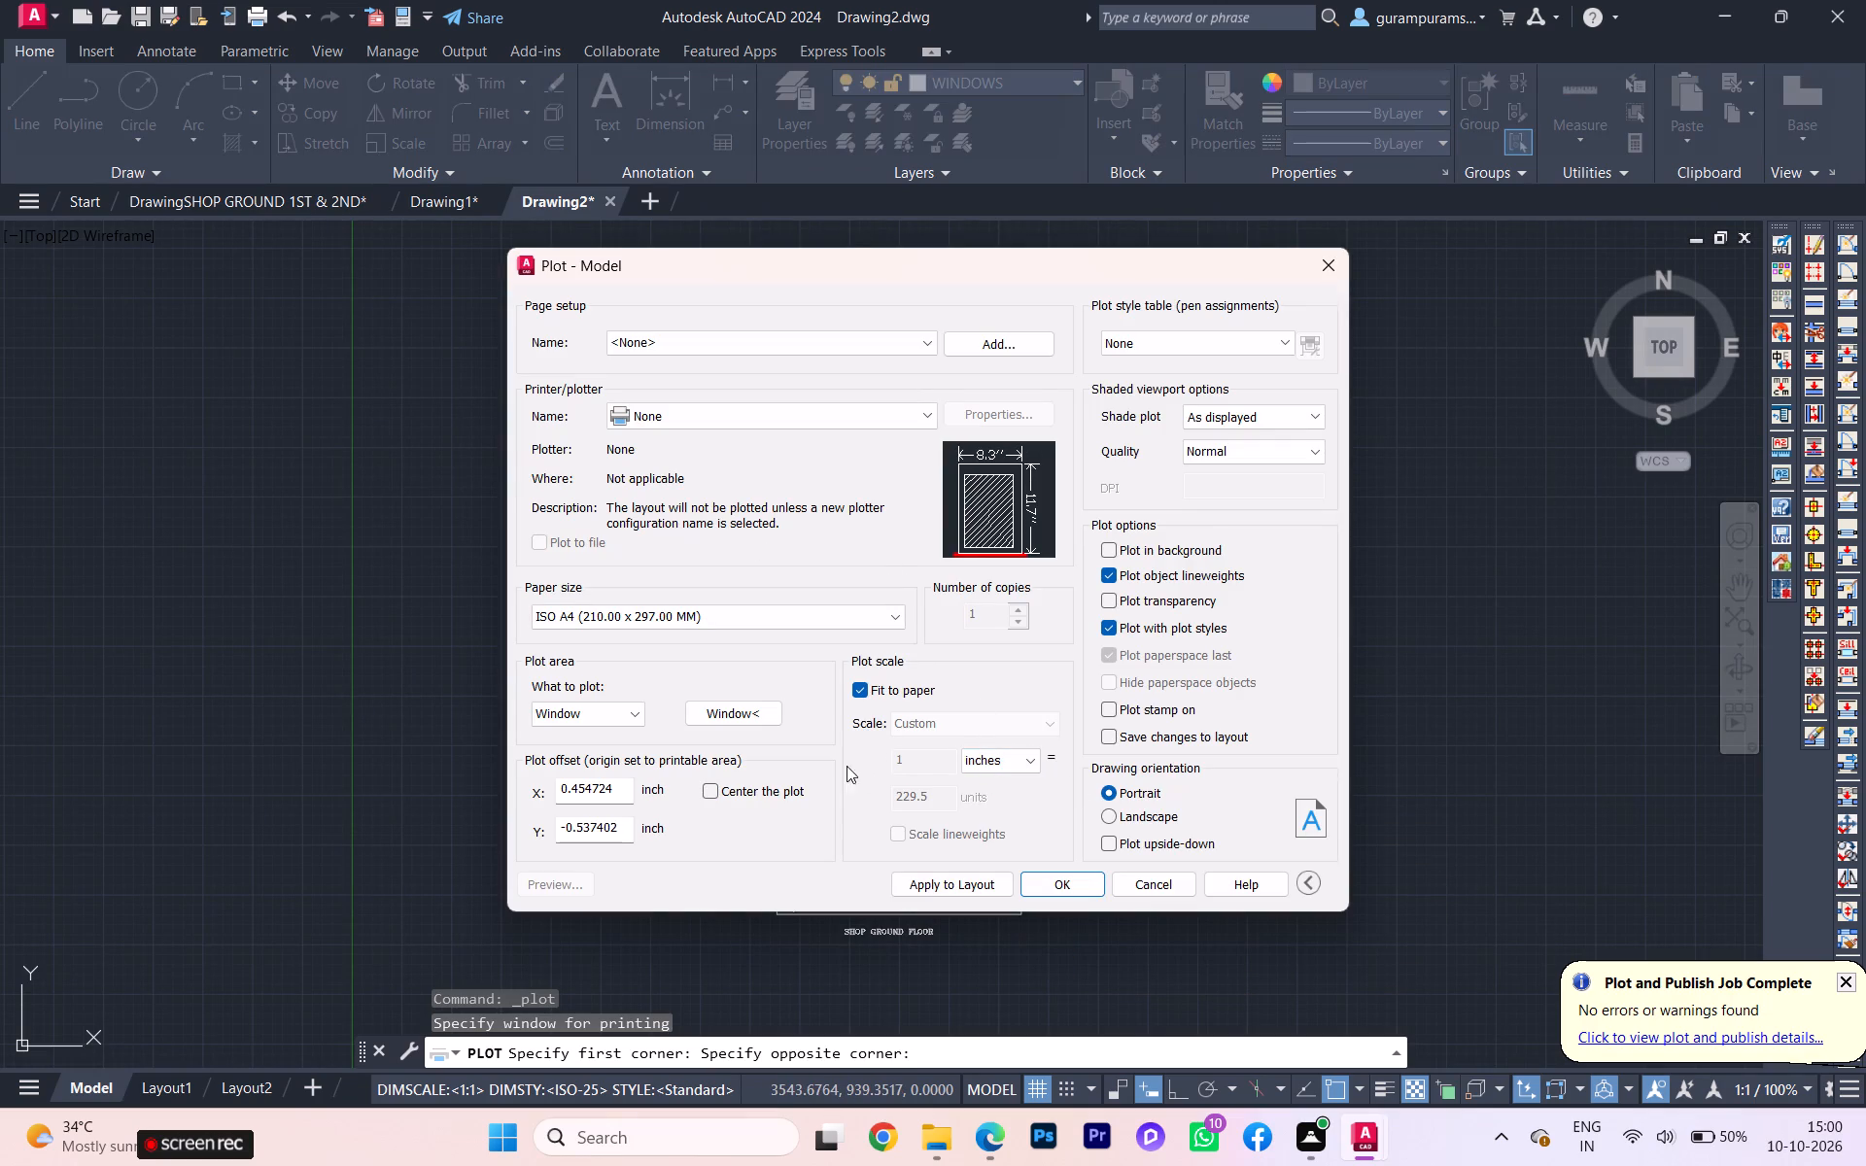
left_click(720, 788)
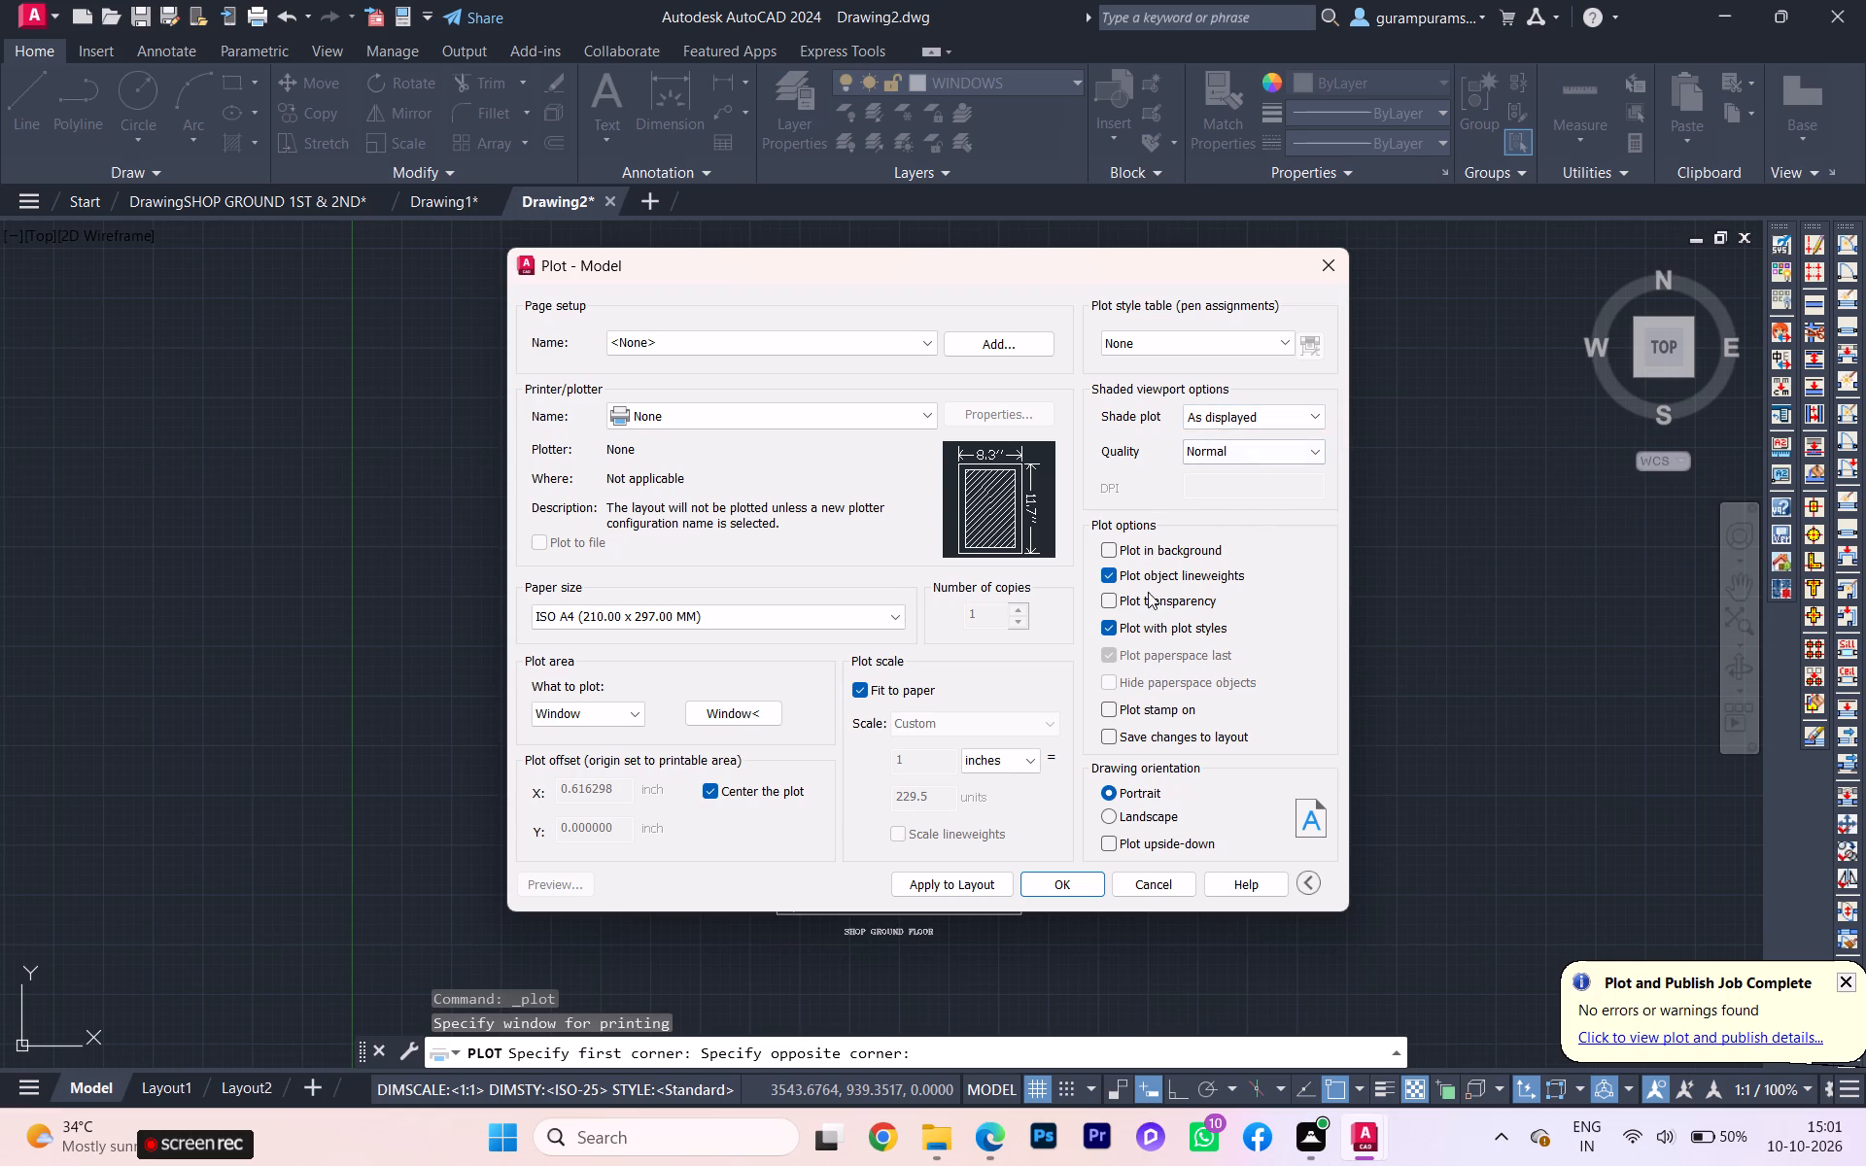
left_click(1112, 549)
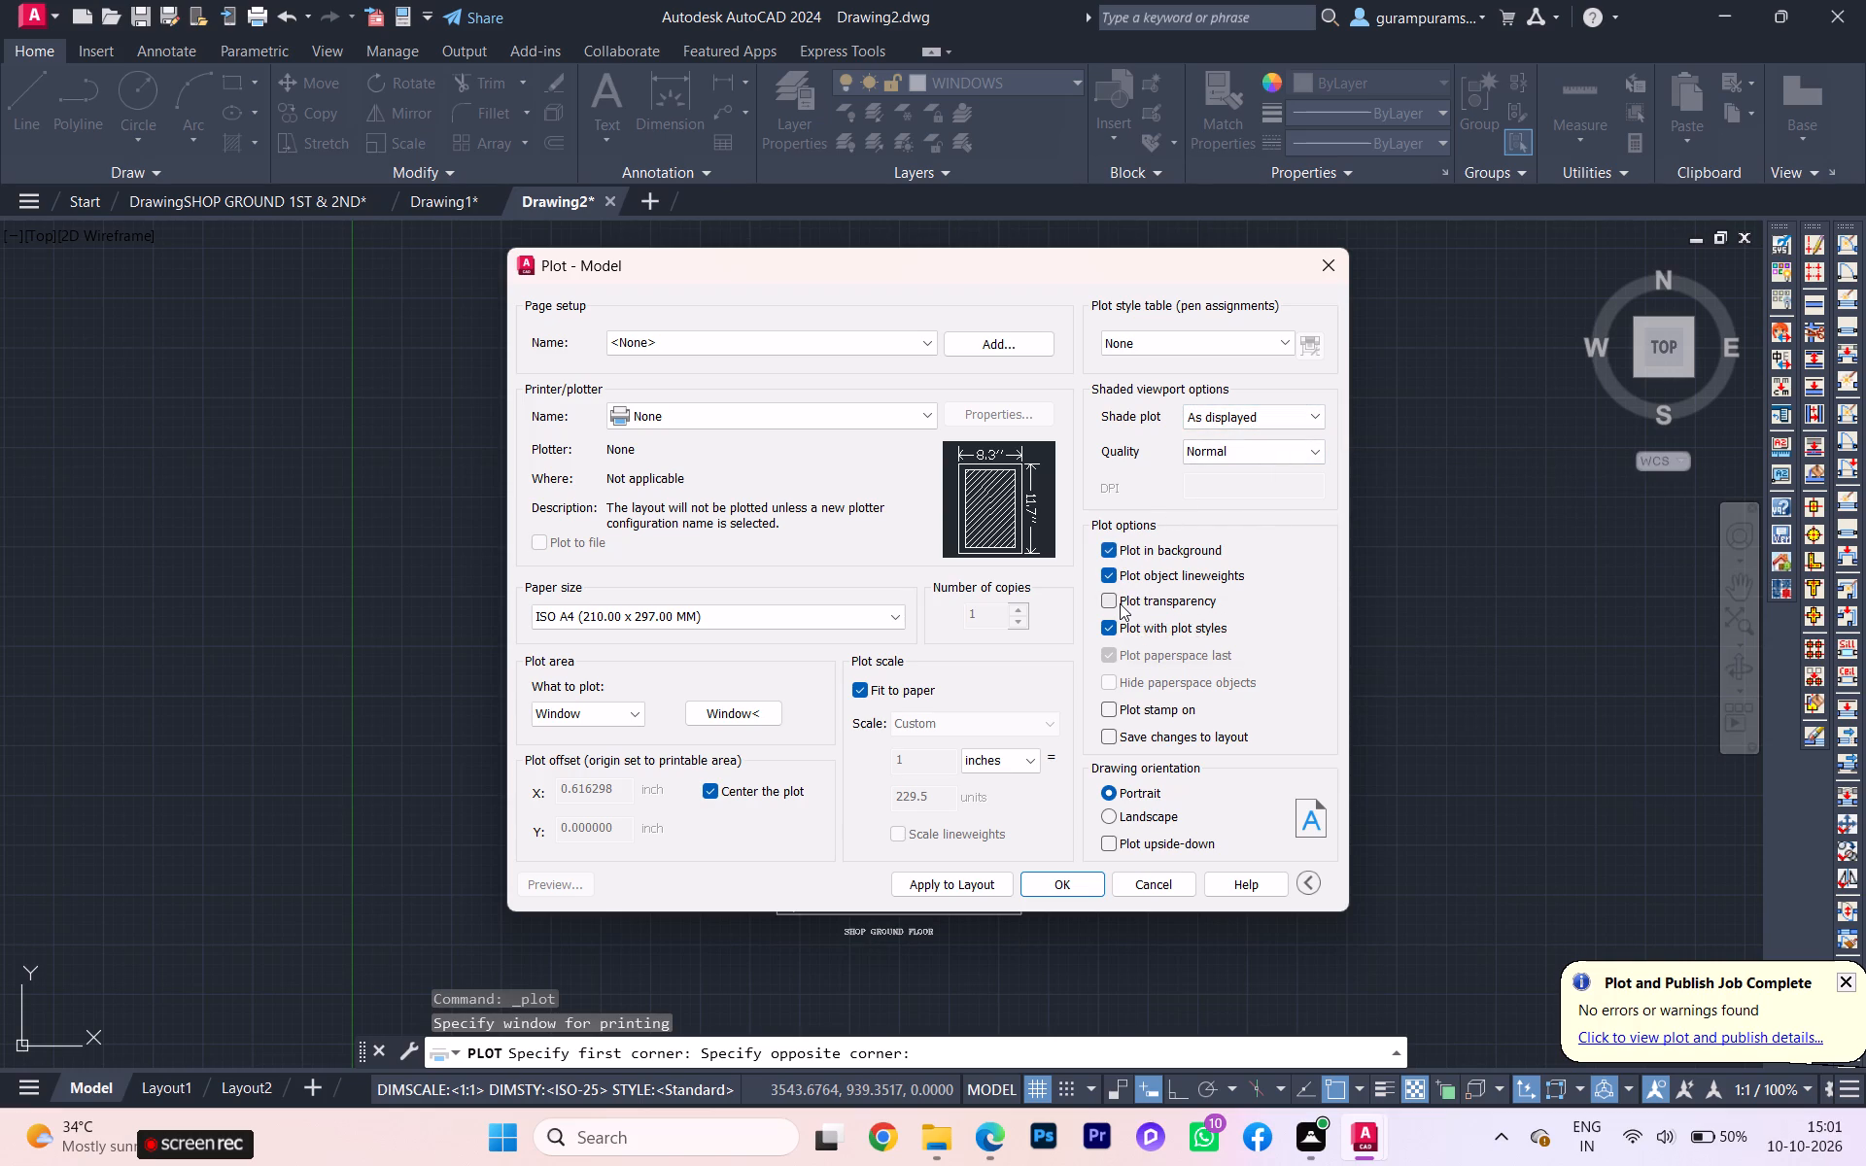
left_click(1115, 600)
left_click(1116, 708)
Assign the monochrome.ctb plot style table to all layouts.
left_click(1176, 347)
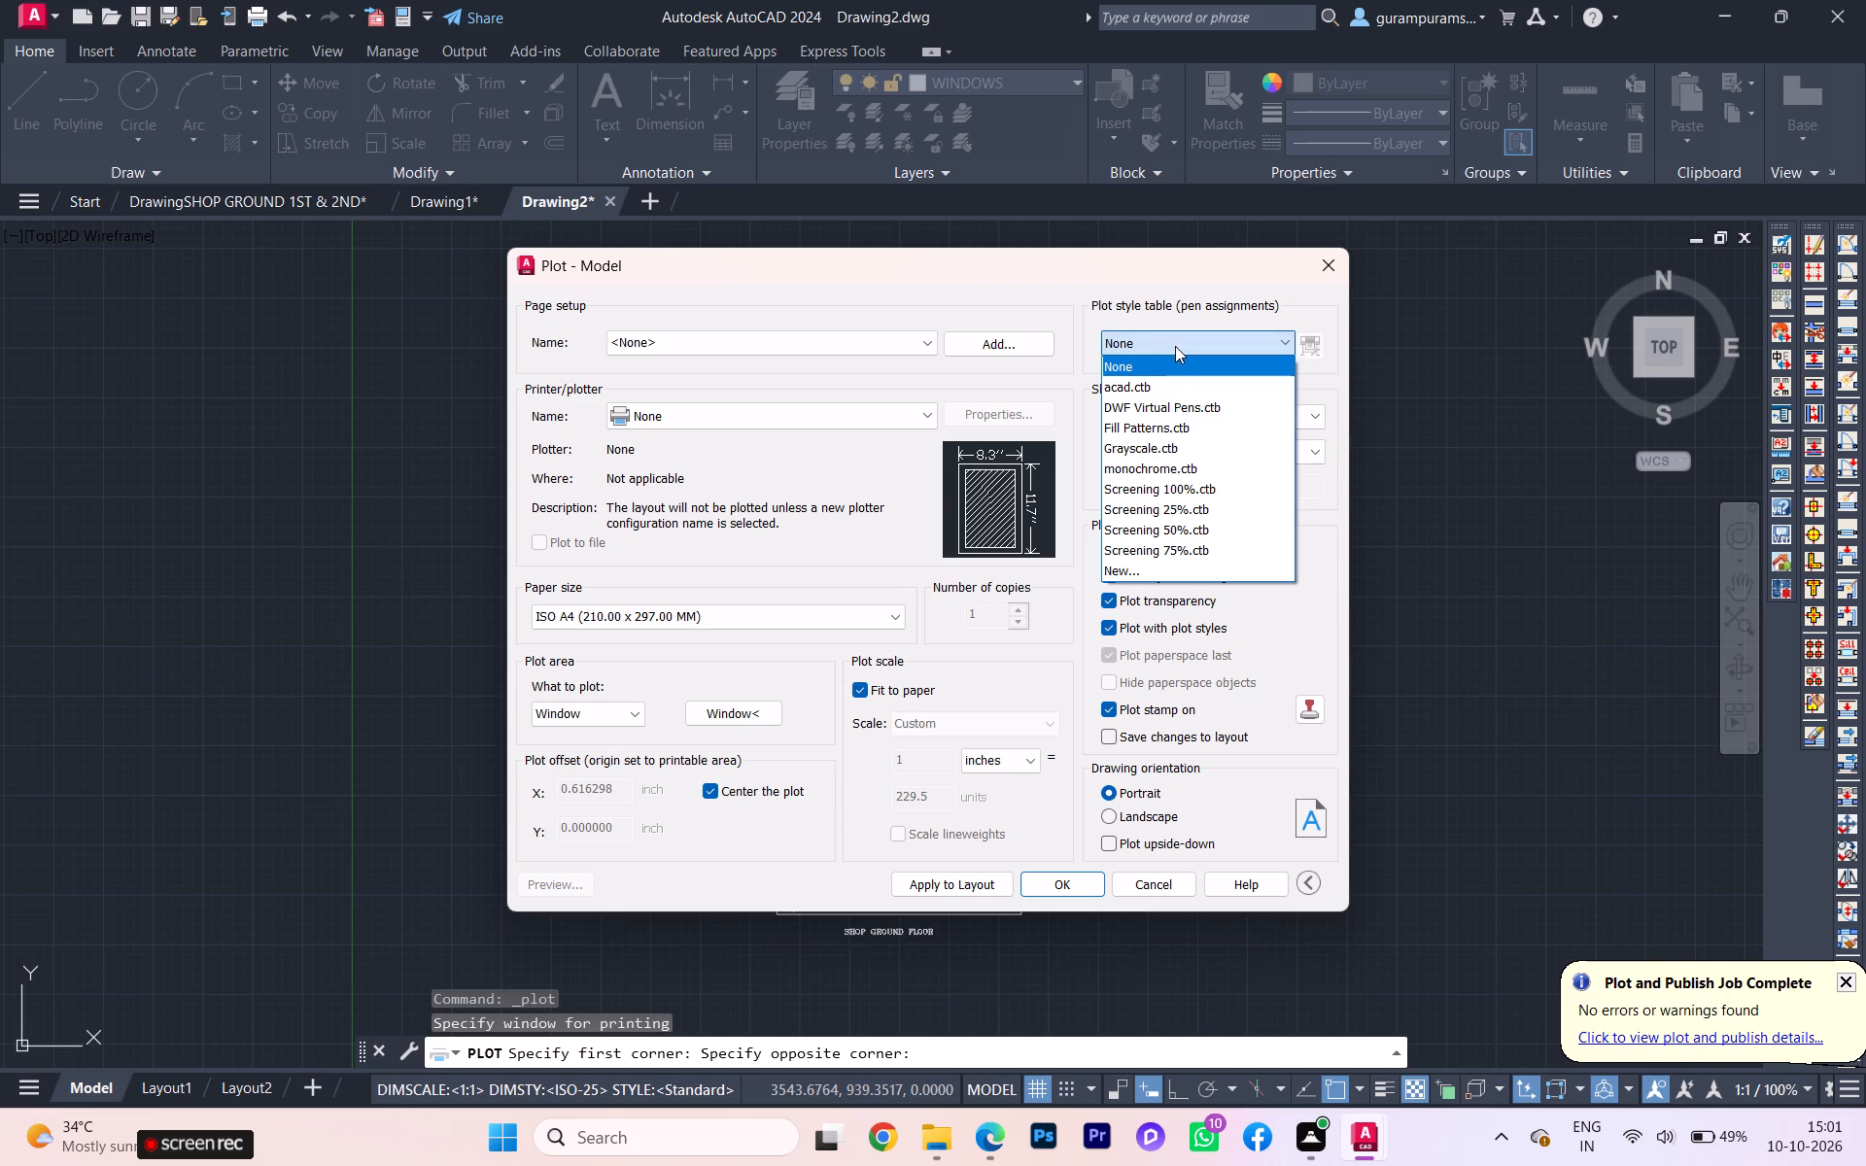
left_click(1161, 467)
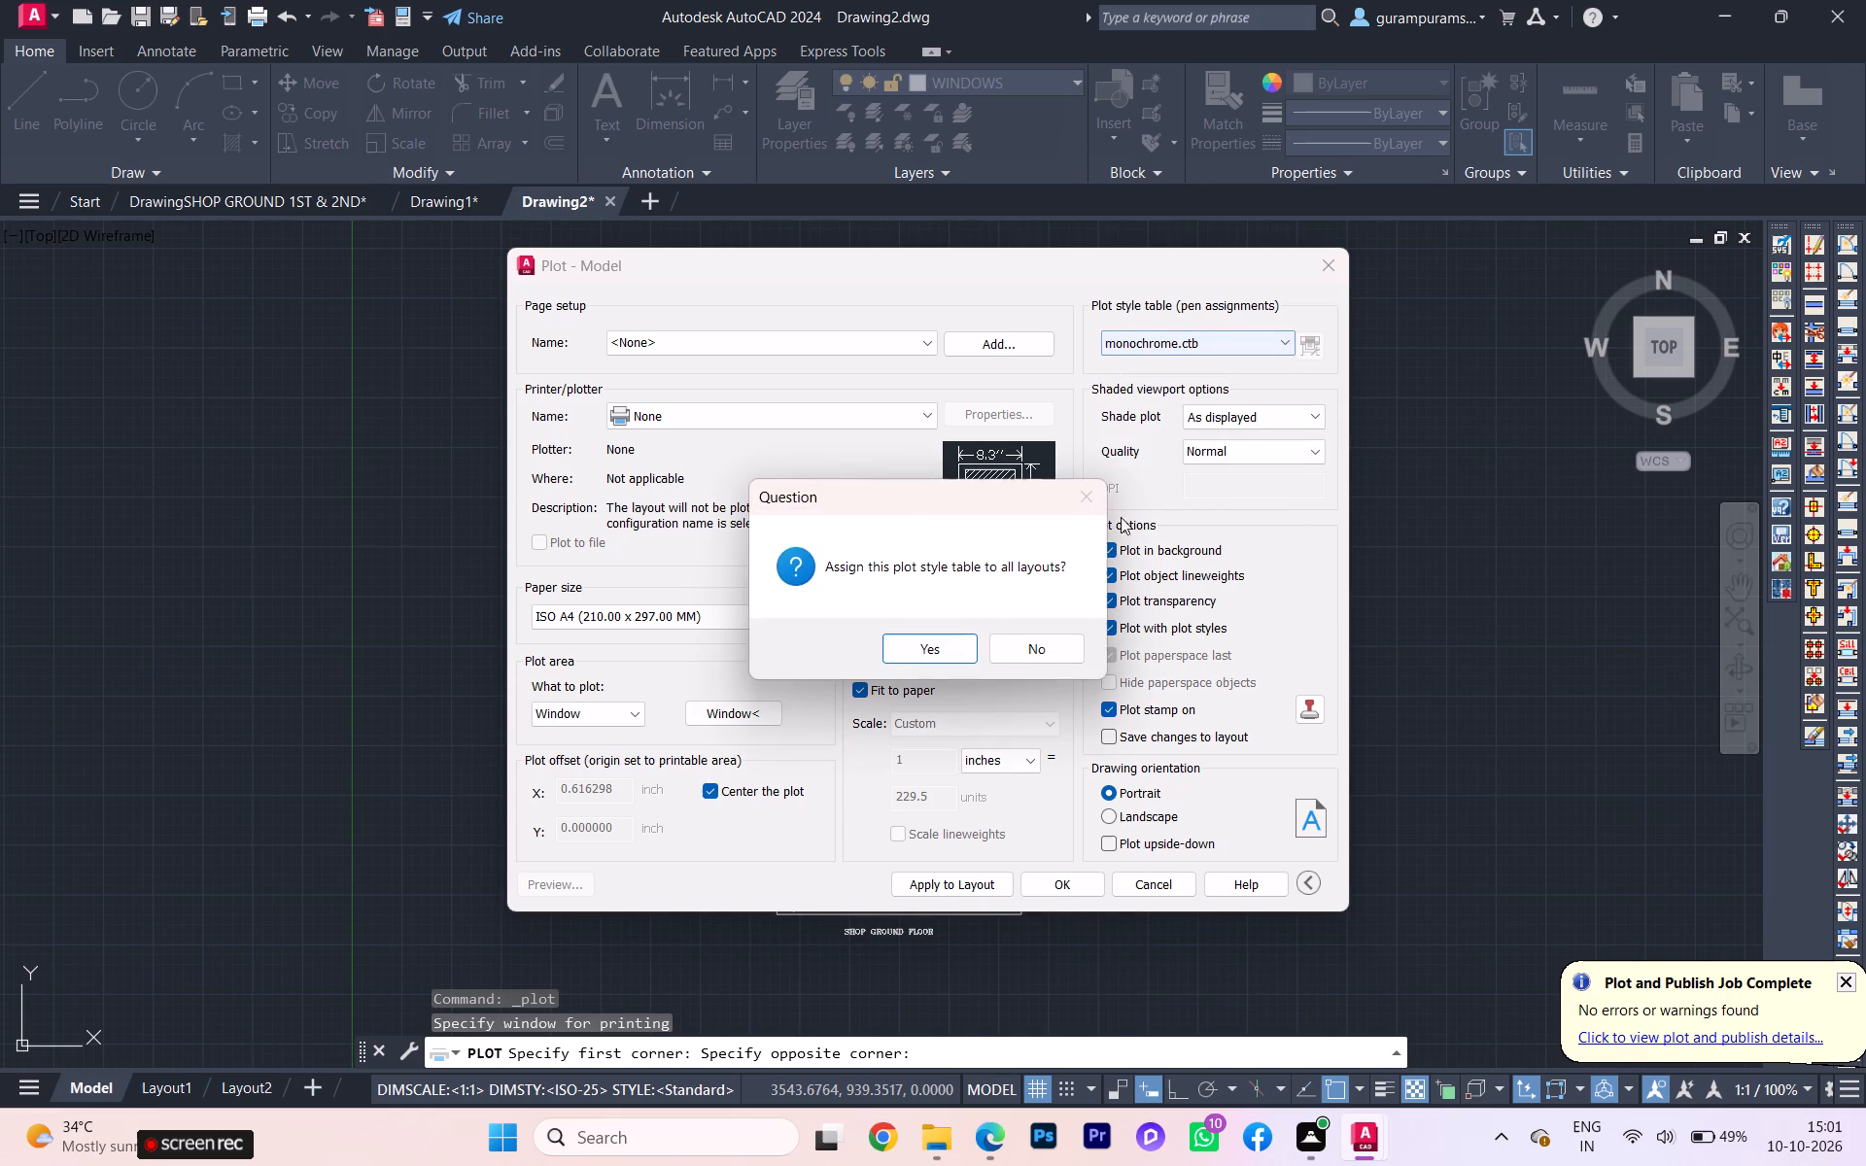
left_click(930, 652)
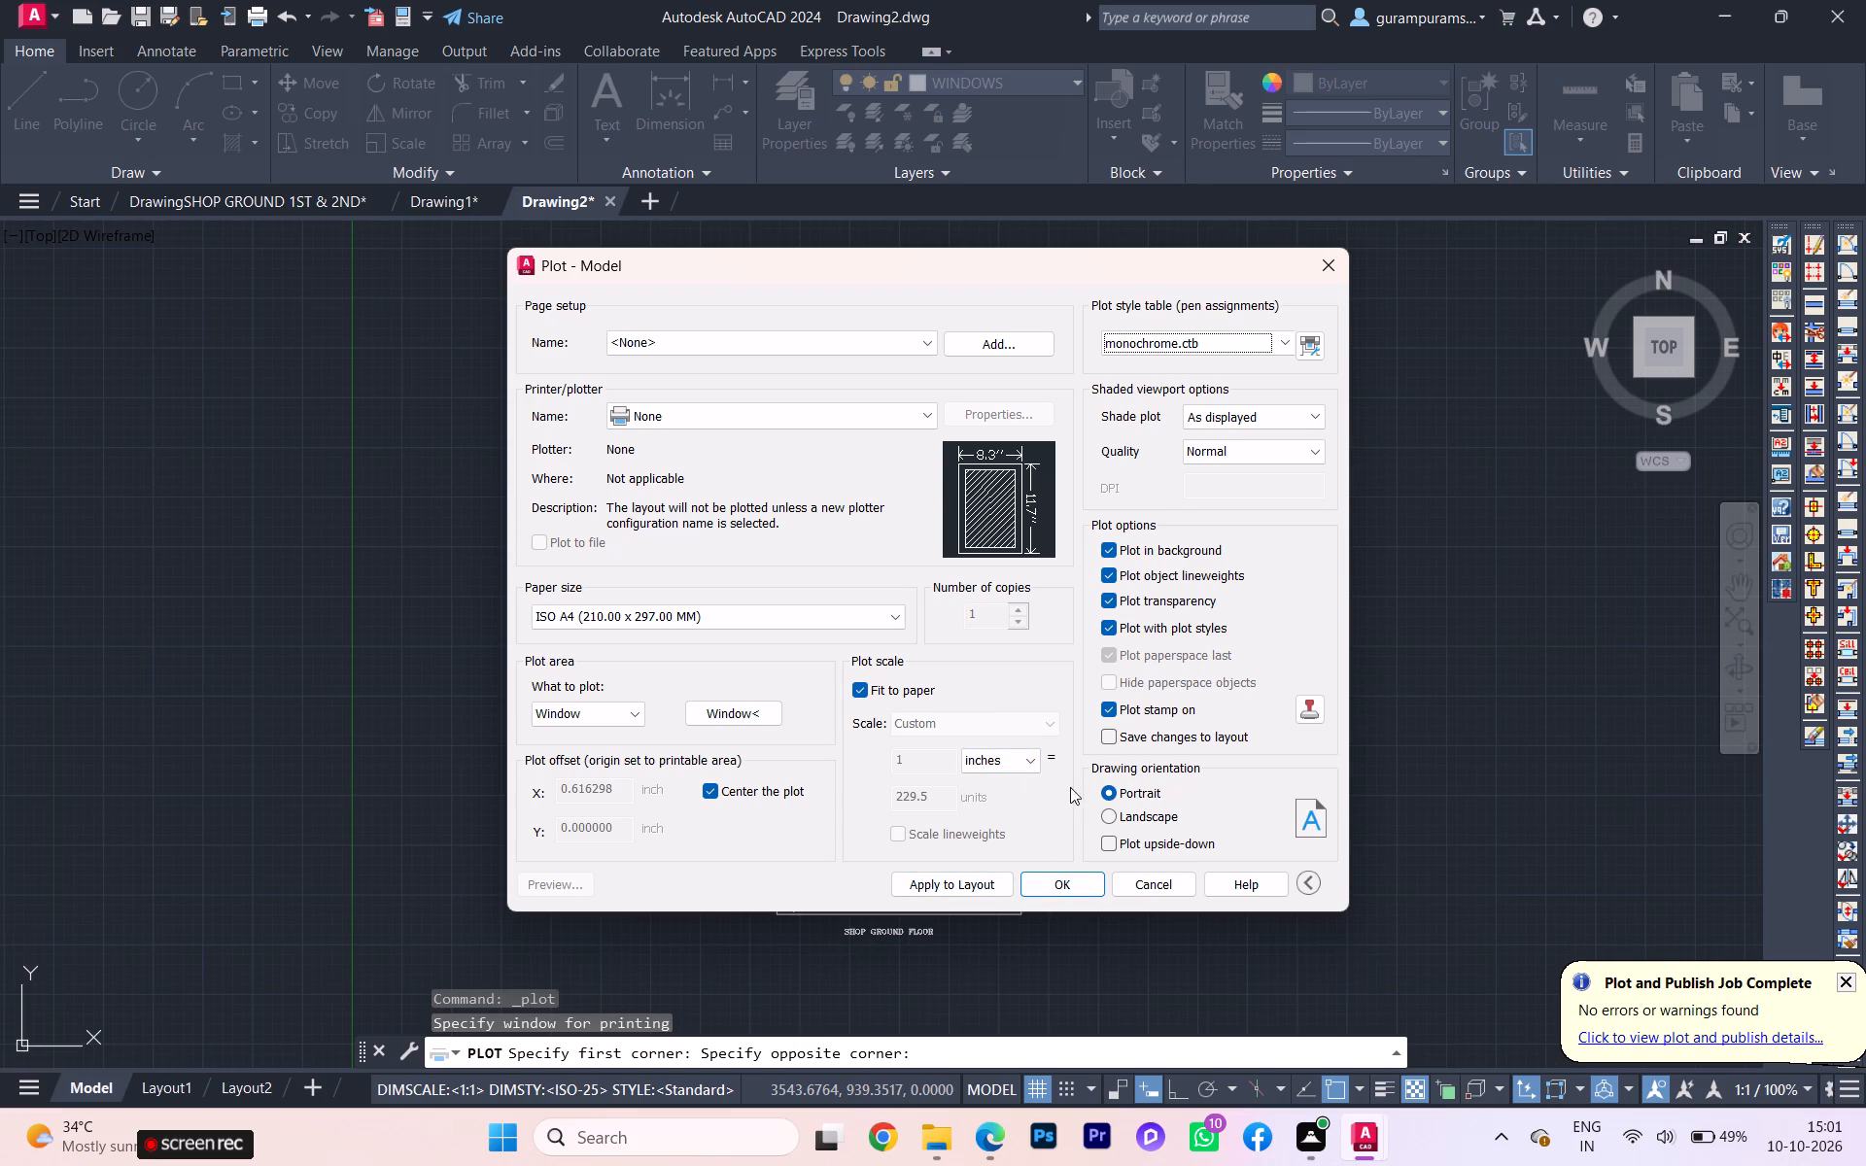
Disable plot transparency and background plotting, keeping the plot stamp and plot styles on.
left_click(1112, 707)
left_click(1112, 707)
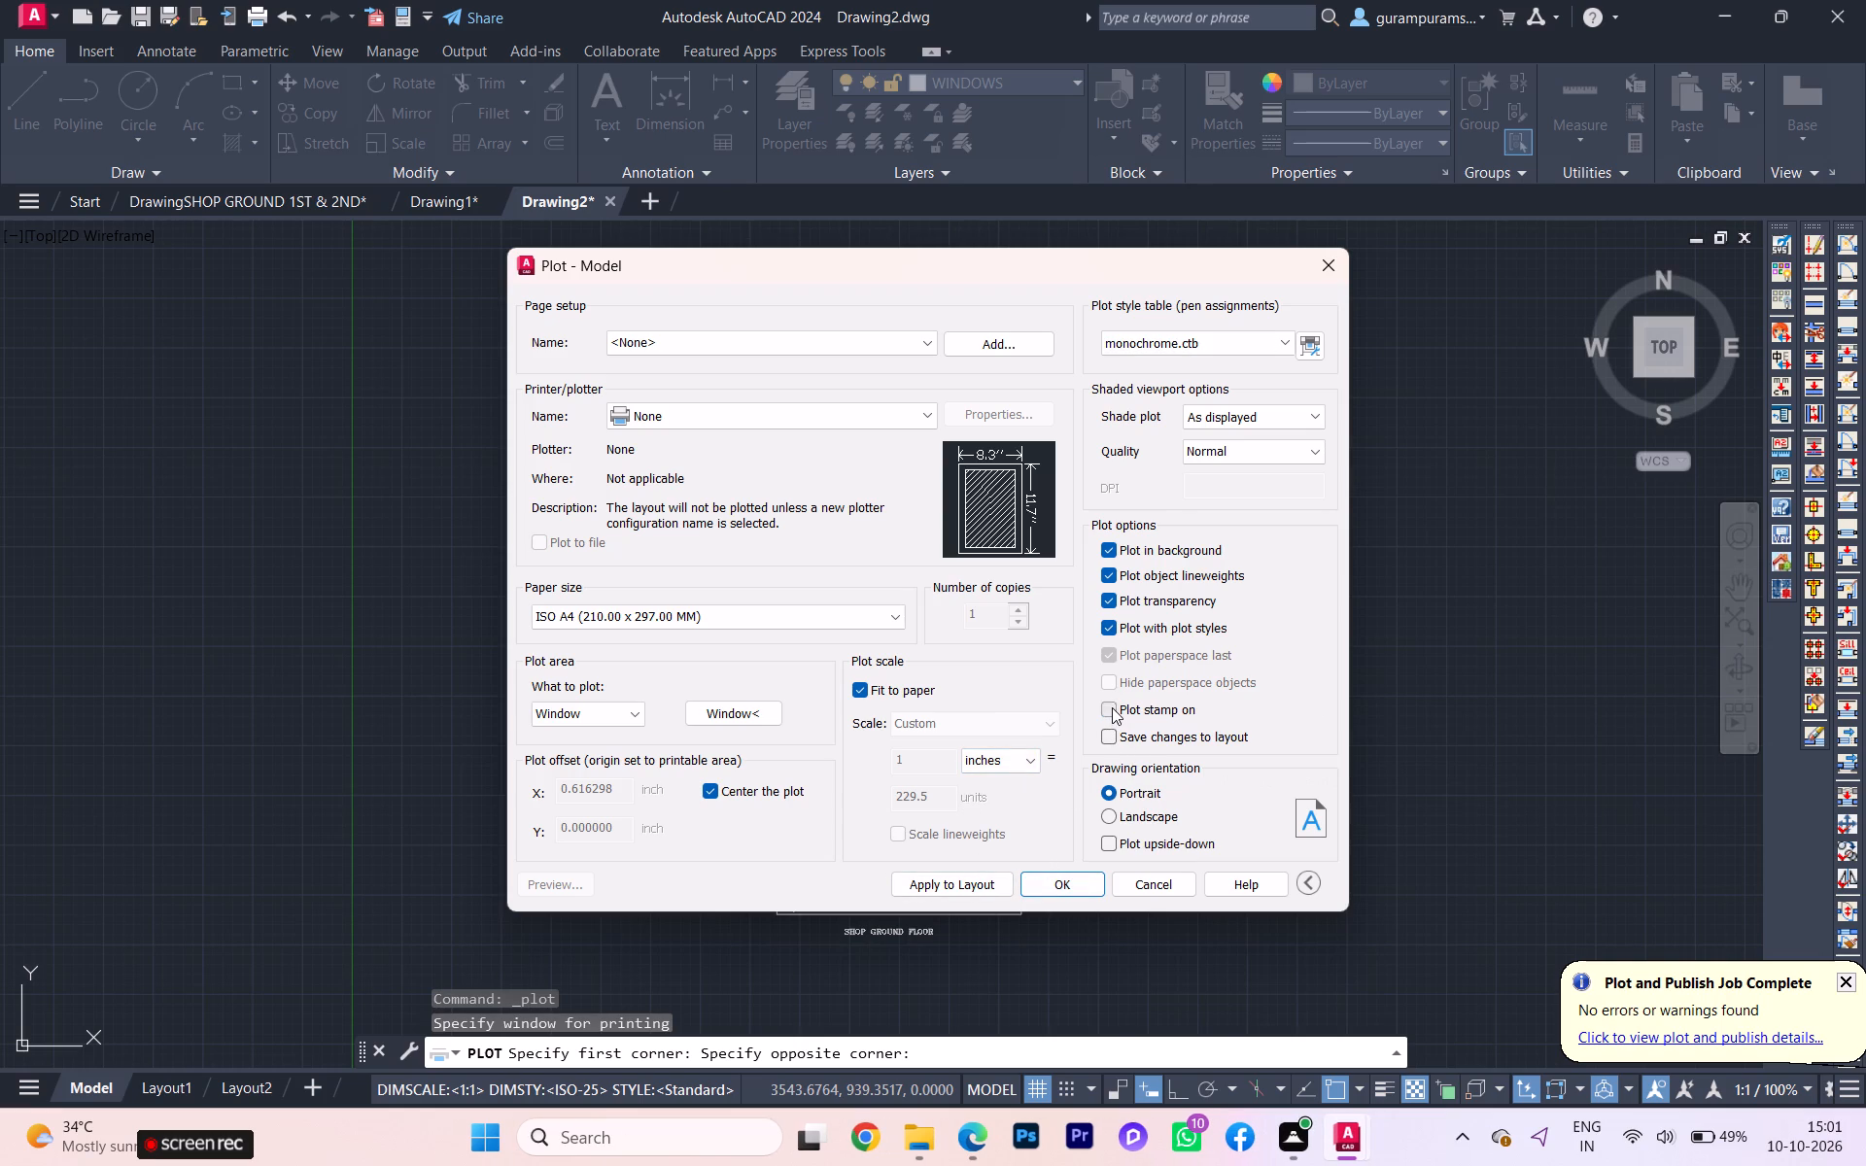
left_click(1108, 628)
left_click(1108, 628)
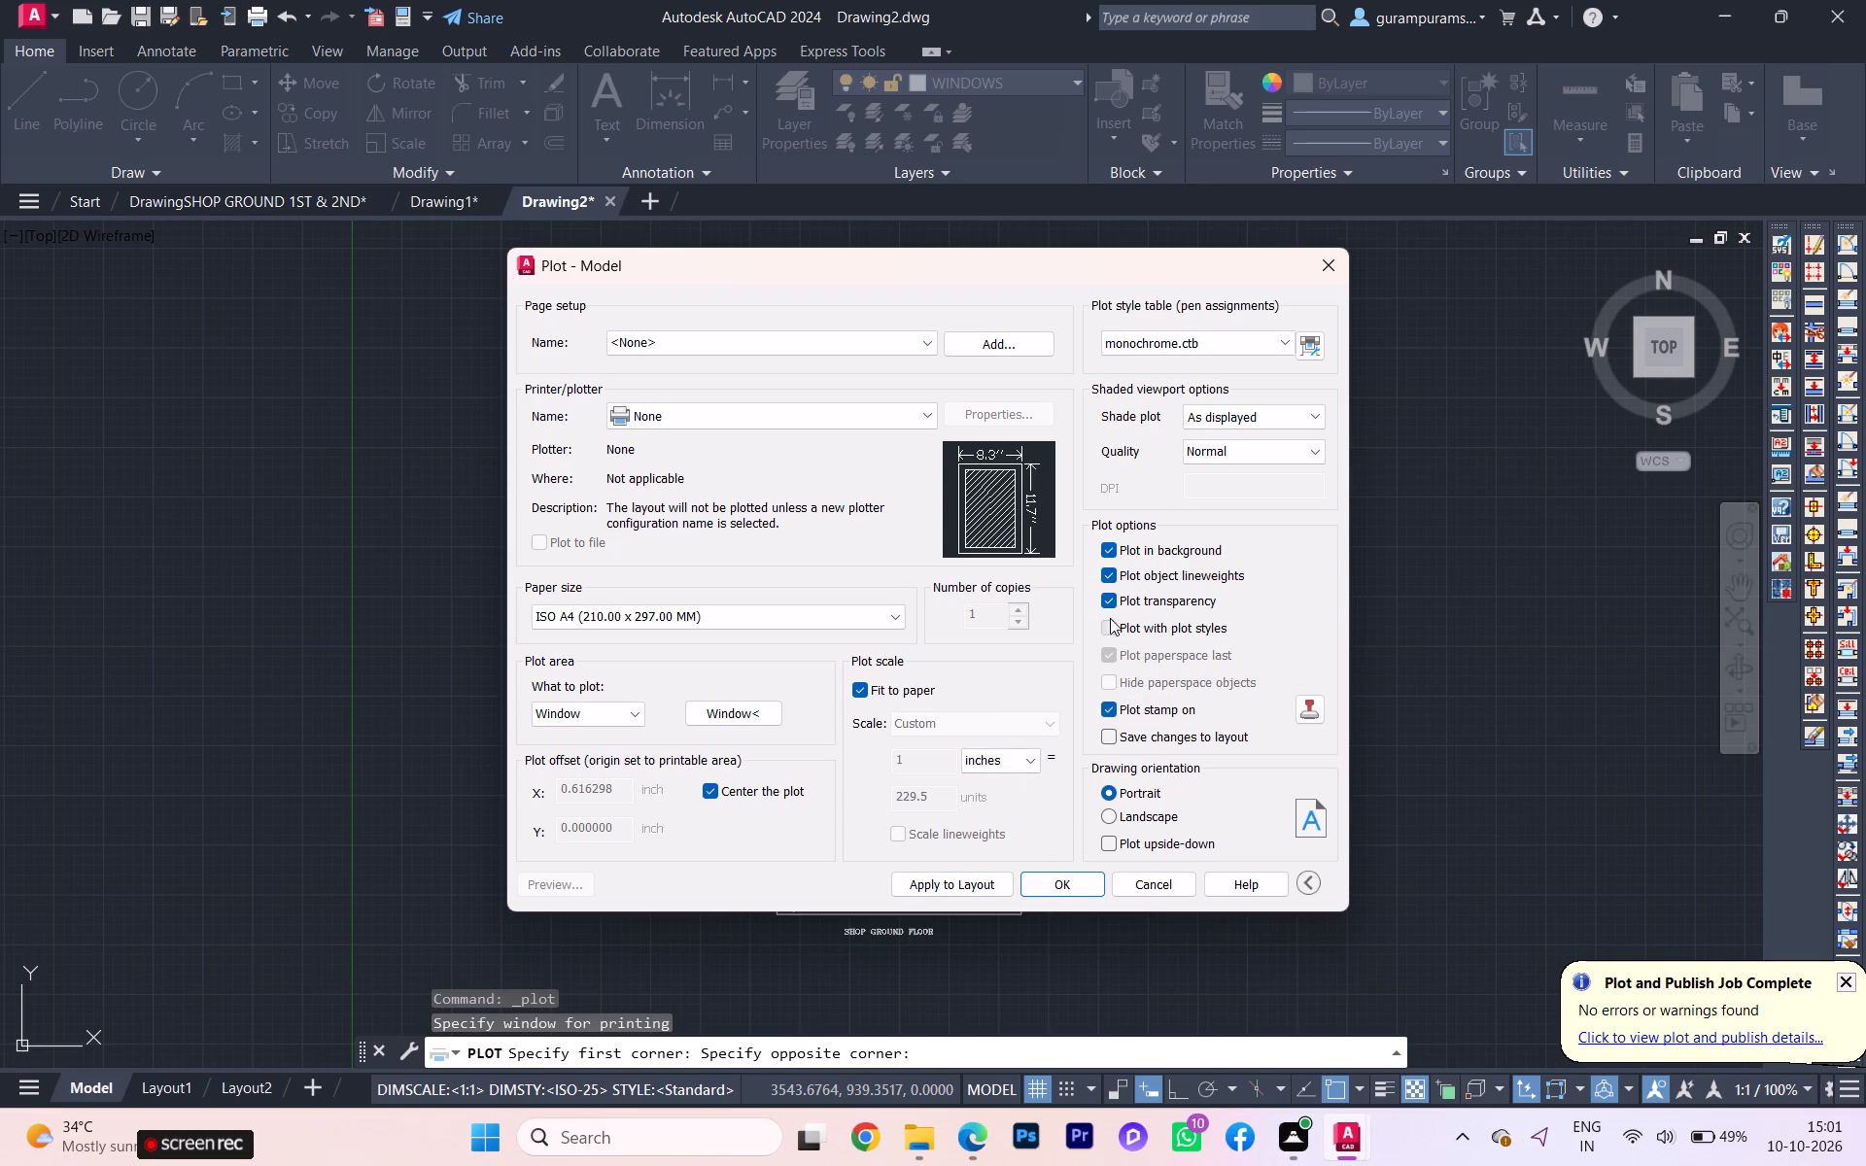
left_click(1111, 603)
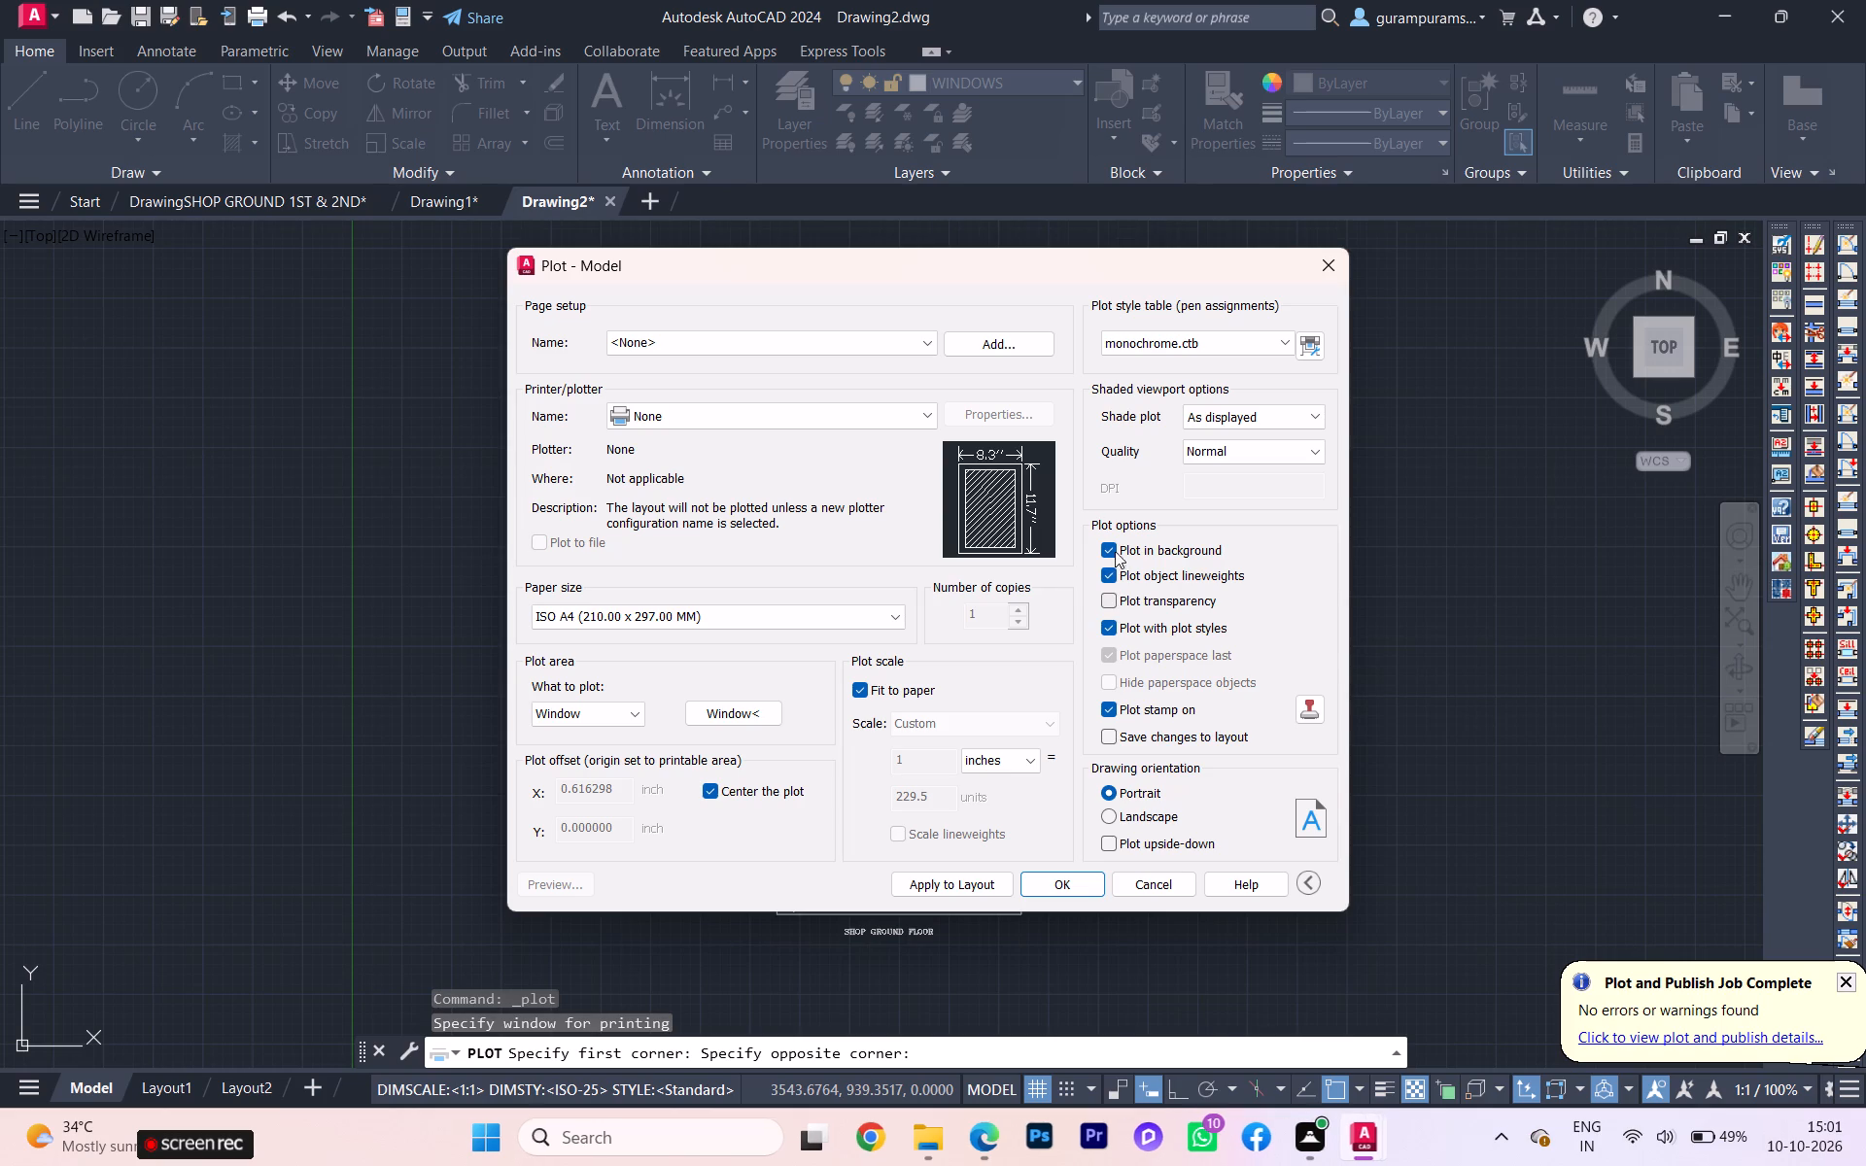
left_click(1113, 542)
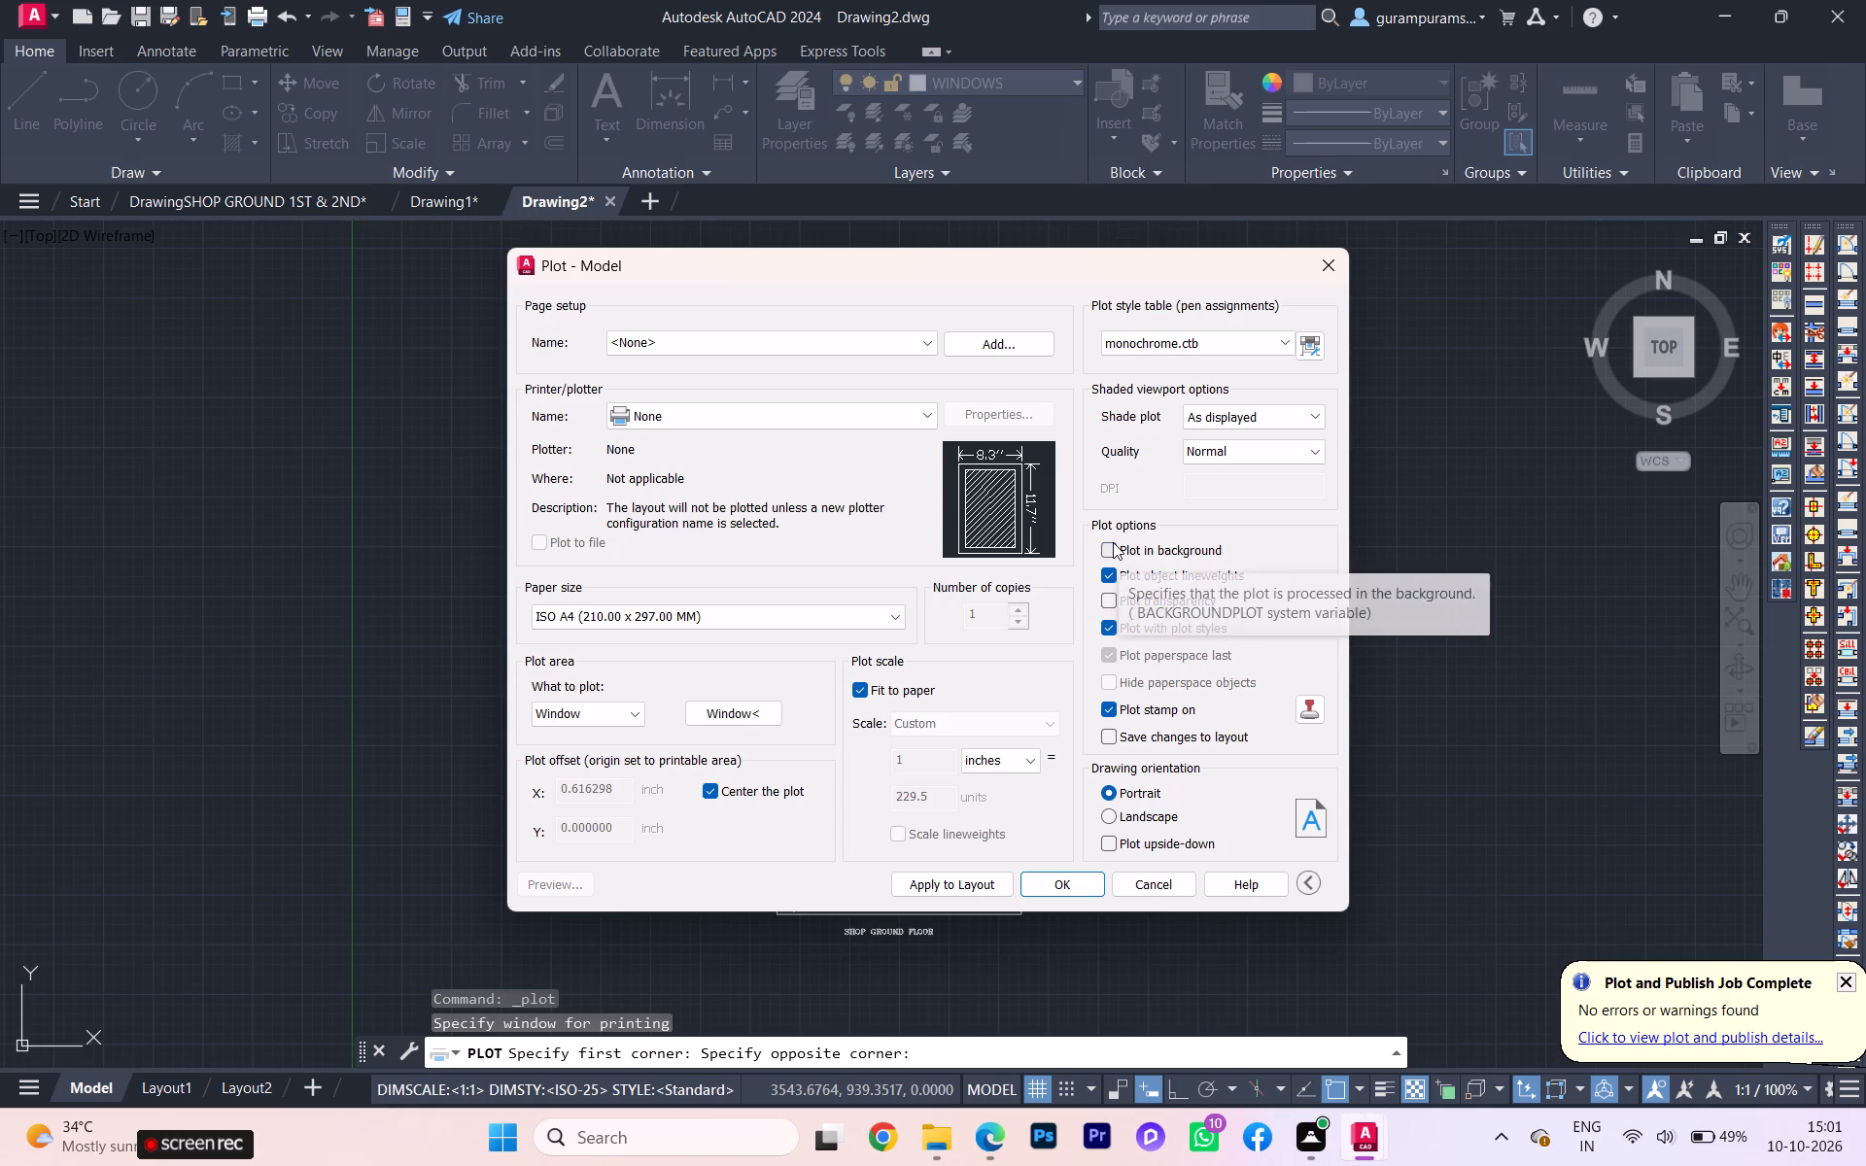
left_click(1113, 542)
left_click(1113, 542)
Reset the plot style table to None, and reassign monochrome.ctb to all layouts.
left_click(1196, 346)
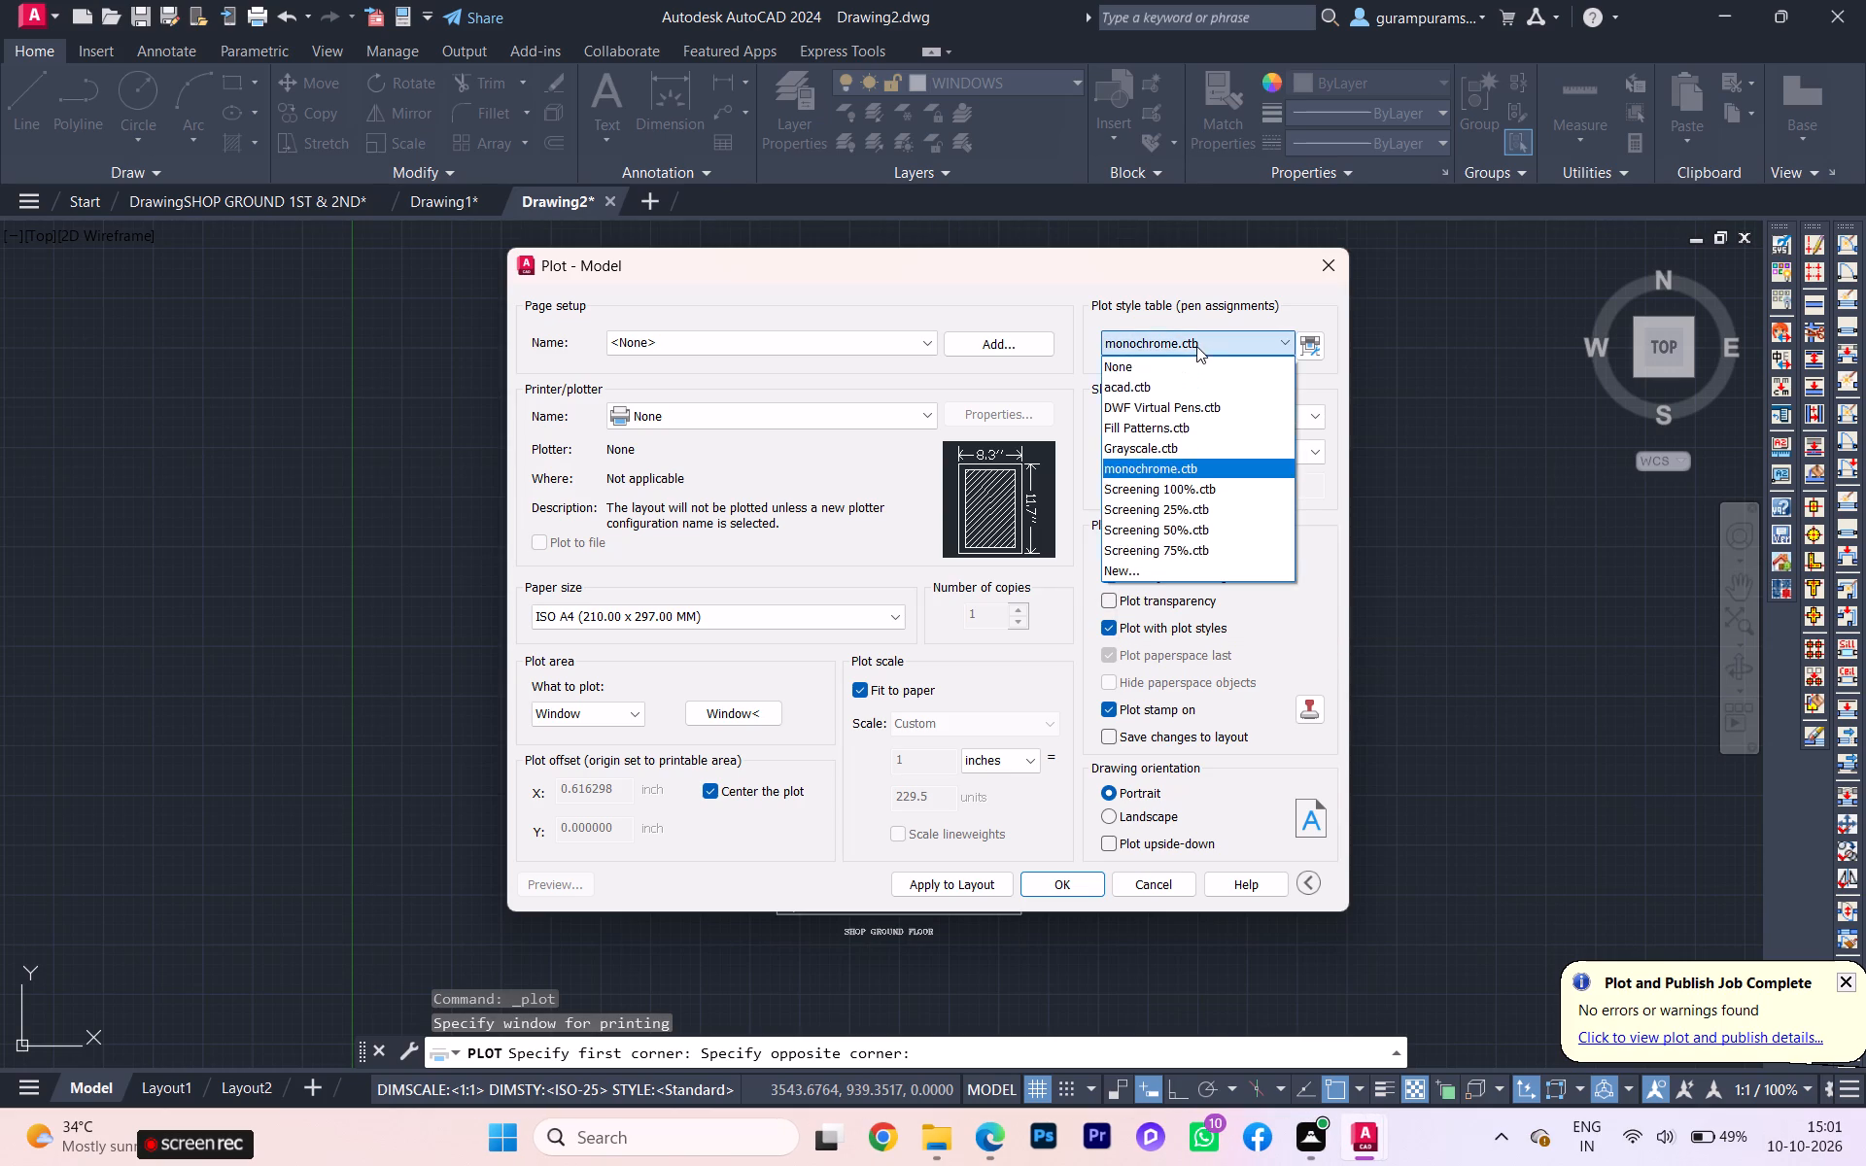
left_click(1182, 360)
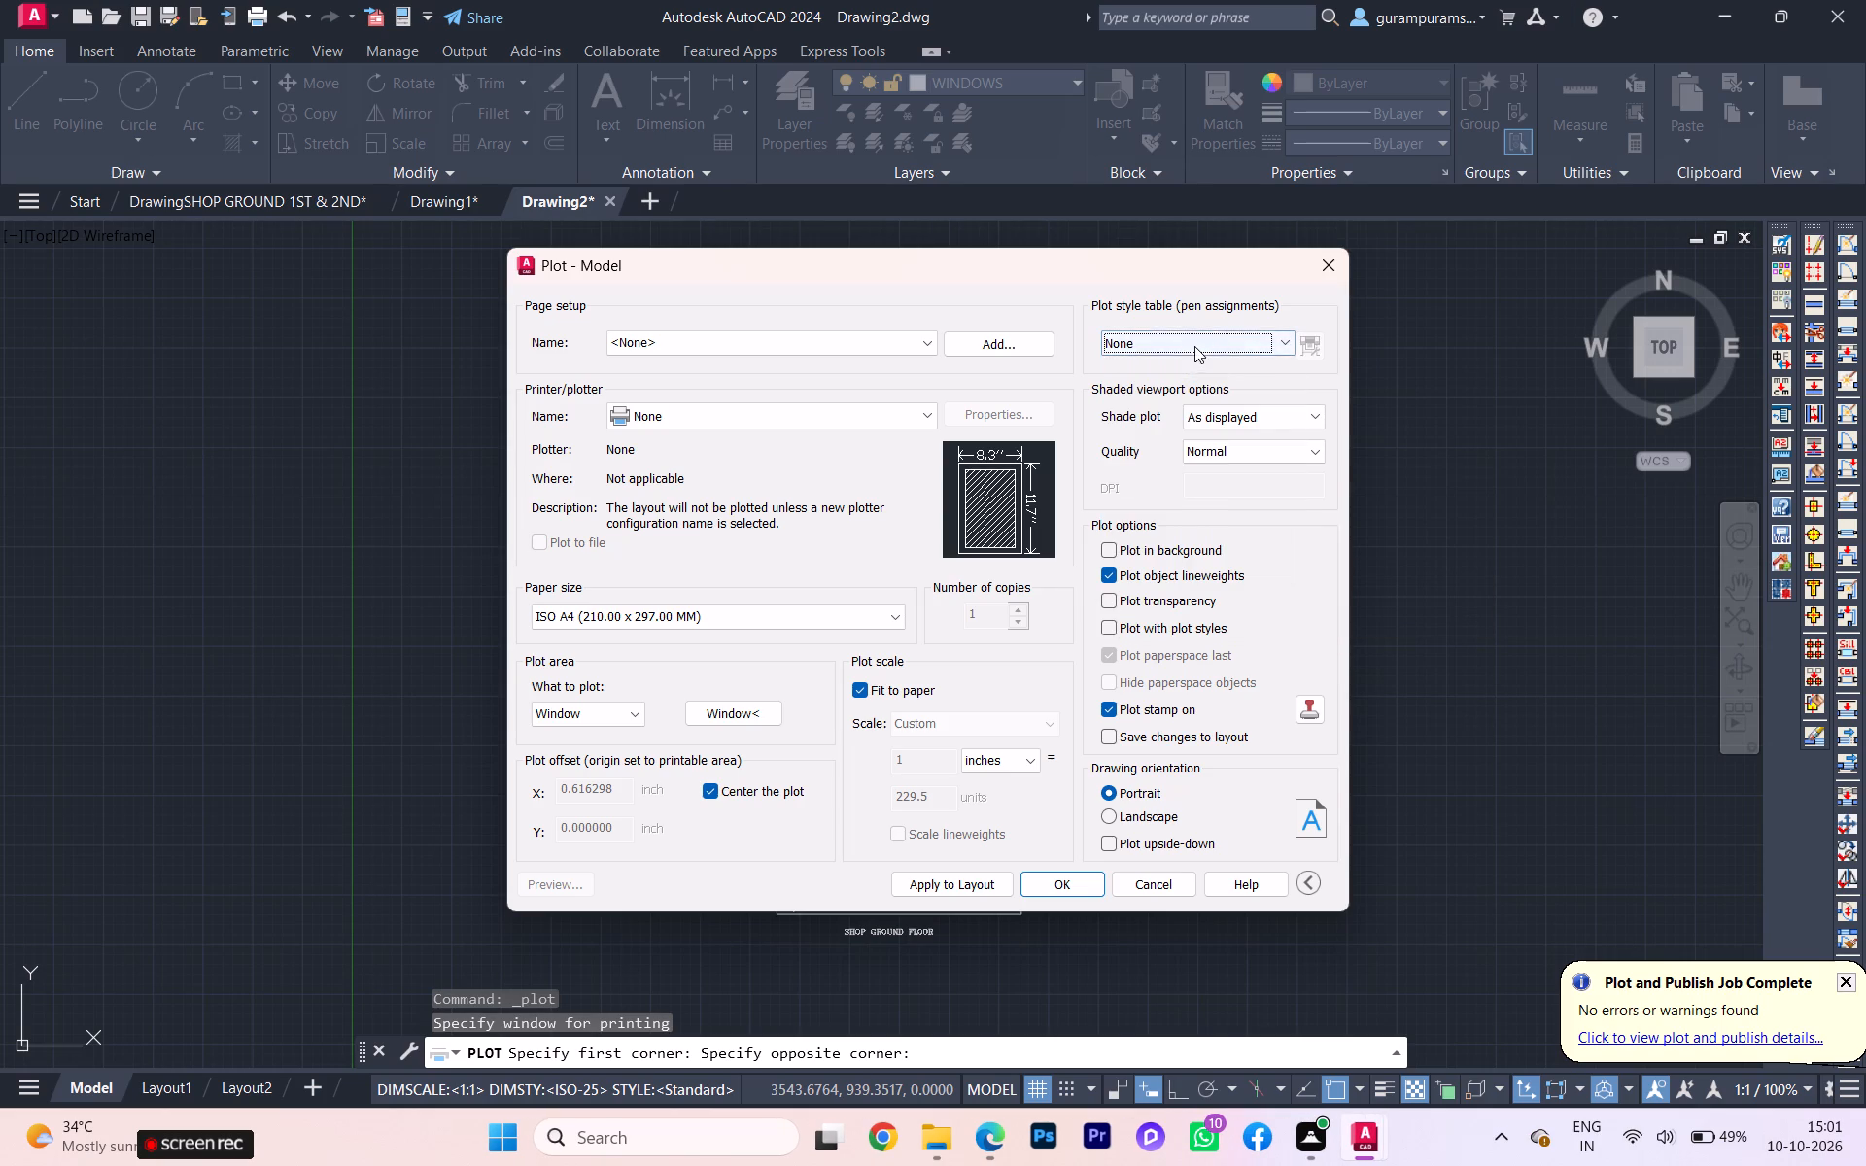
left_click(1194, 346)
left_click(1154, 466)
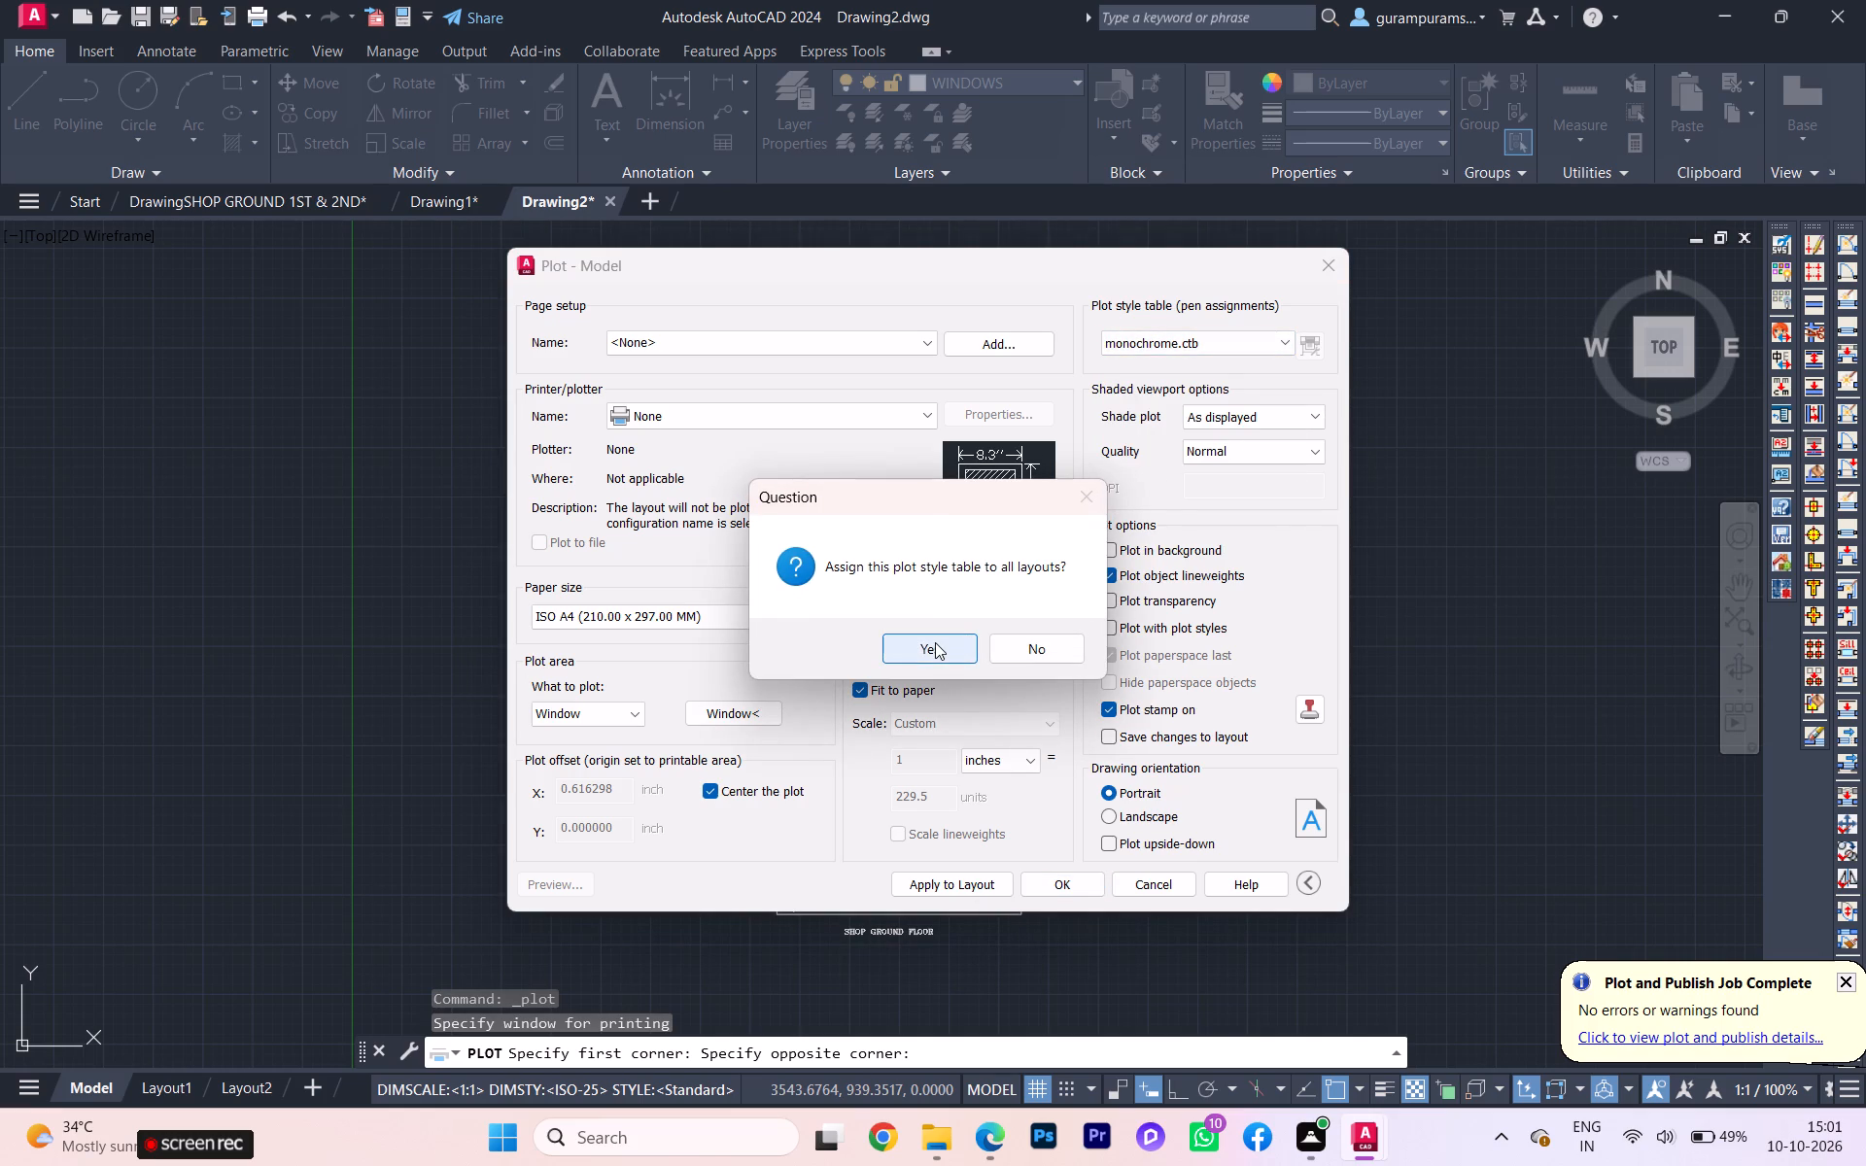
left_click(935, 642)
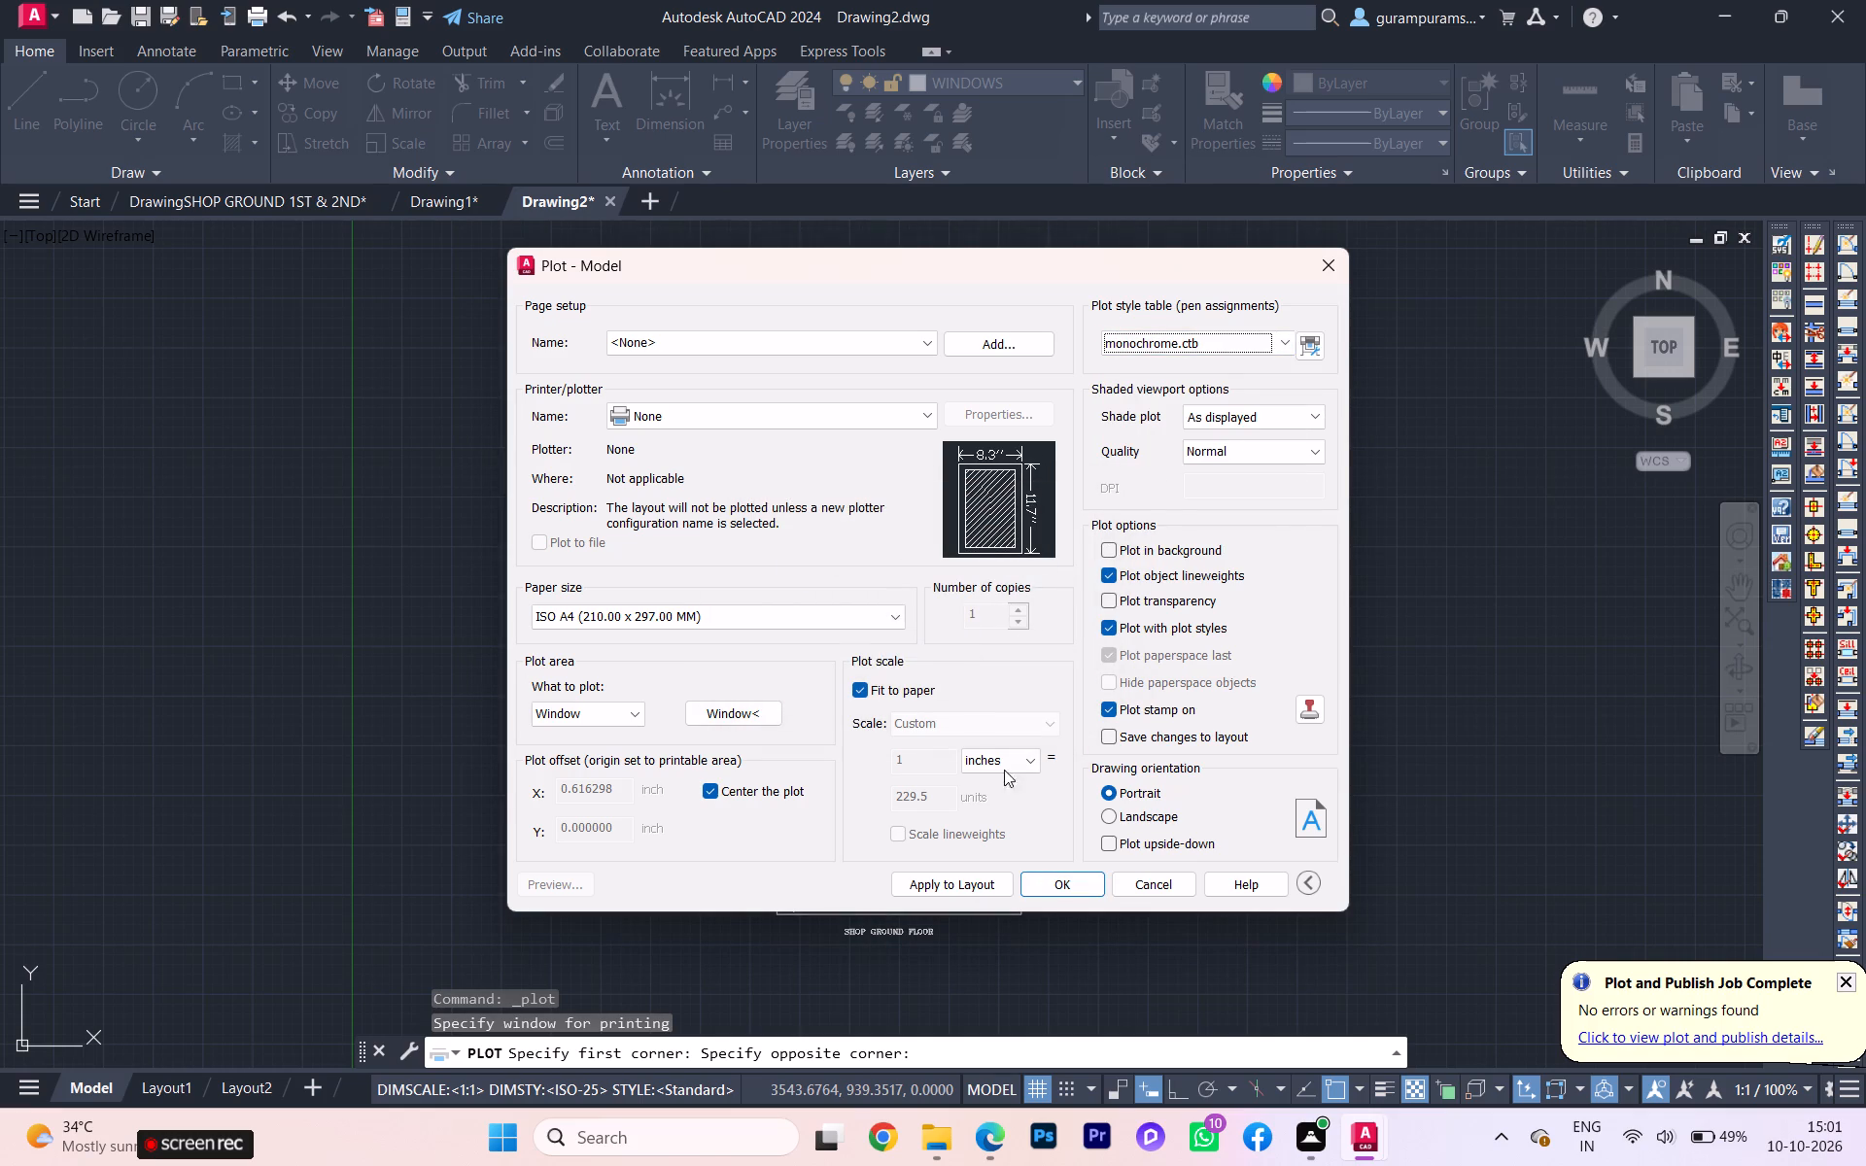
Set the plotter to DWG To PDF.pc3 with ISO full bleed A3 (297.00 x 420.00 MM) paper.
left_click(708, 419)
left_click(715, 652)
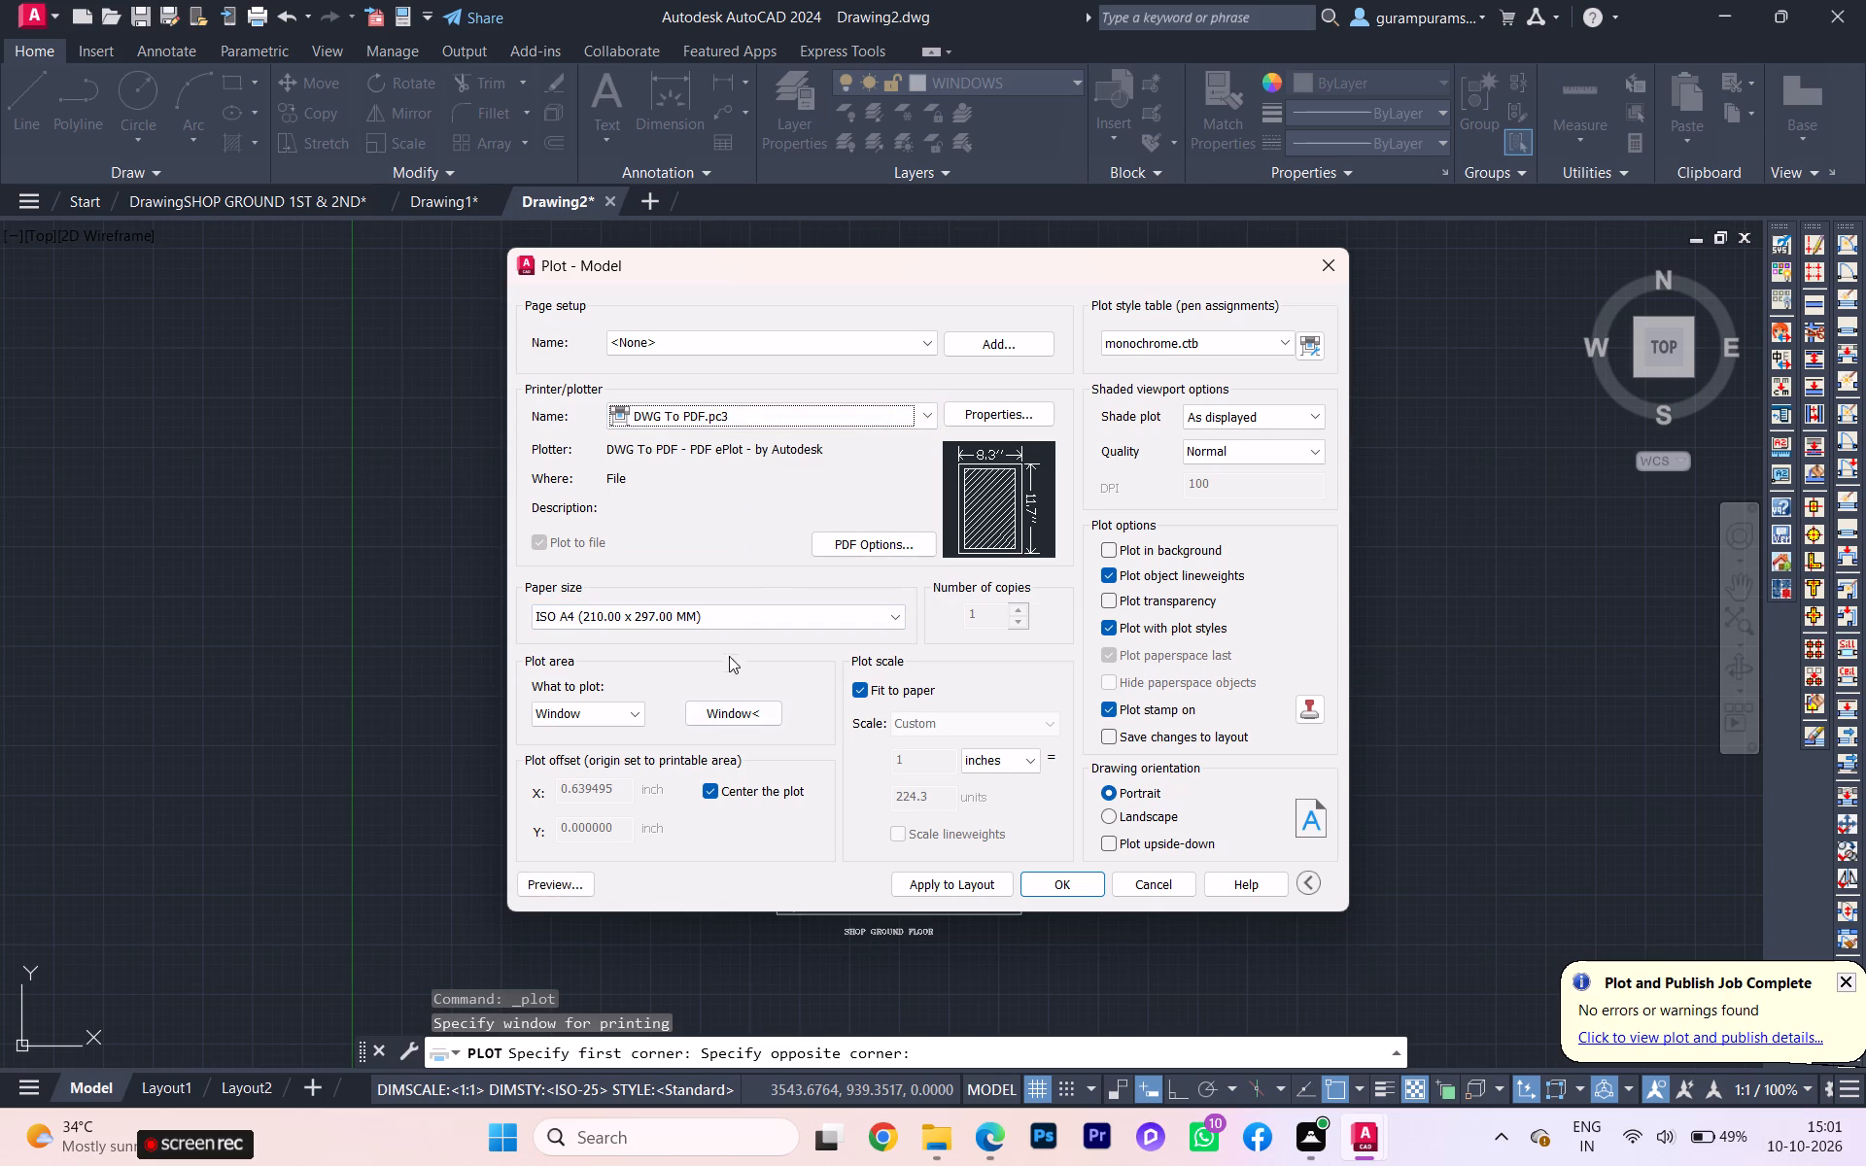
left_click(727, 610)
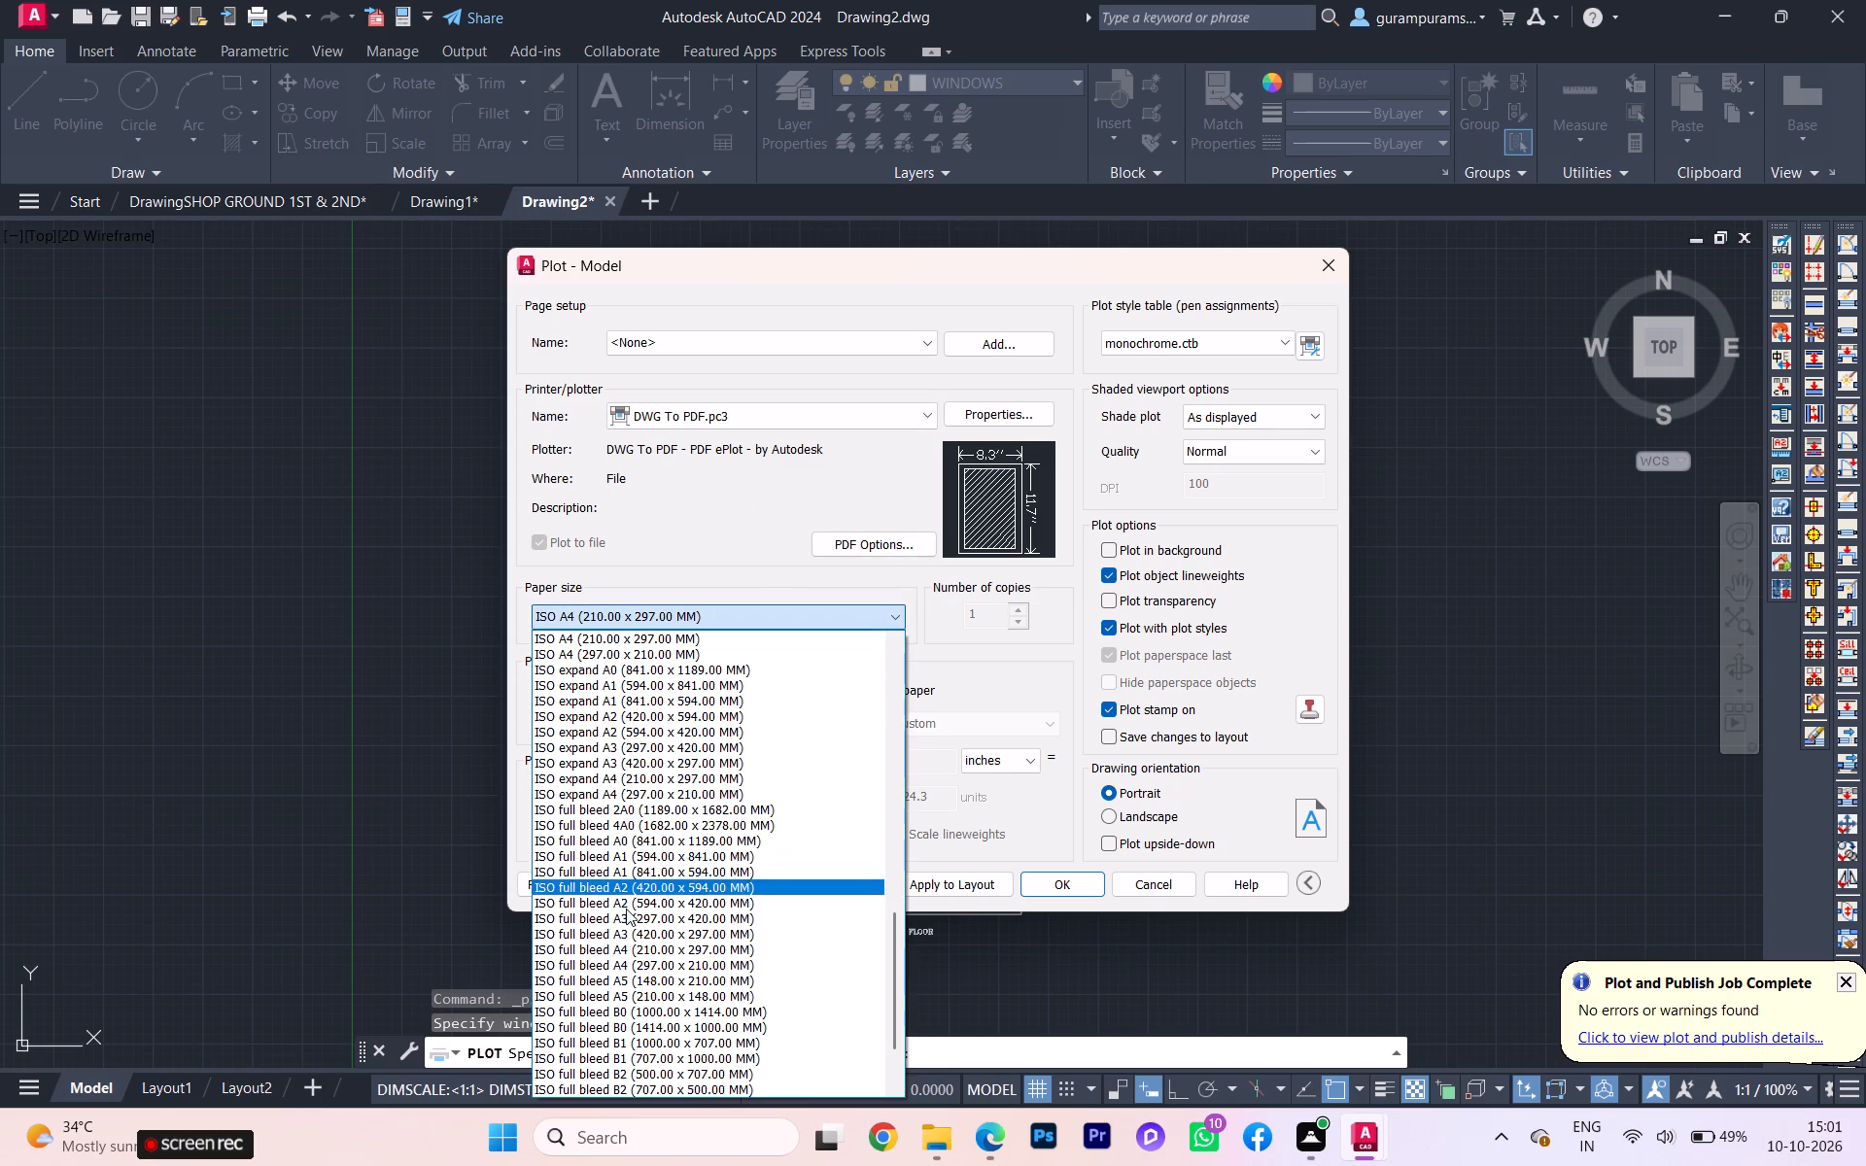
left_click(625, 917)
Preview the ground floor plot, and cancel the plot without producing a file.
left_click(563, 891)
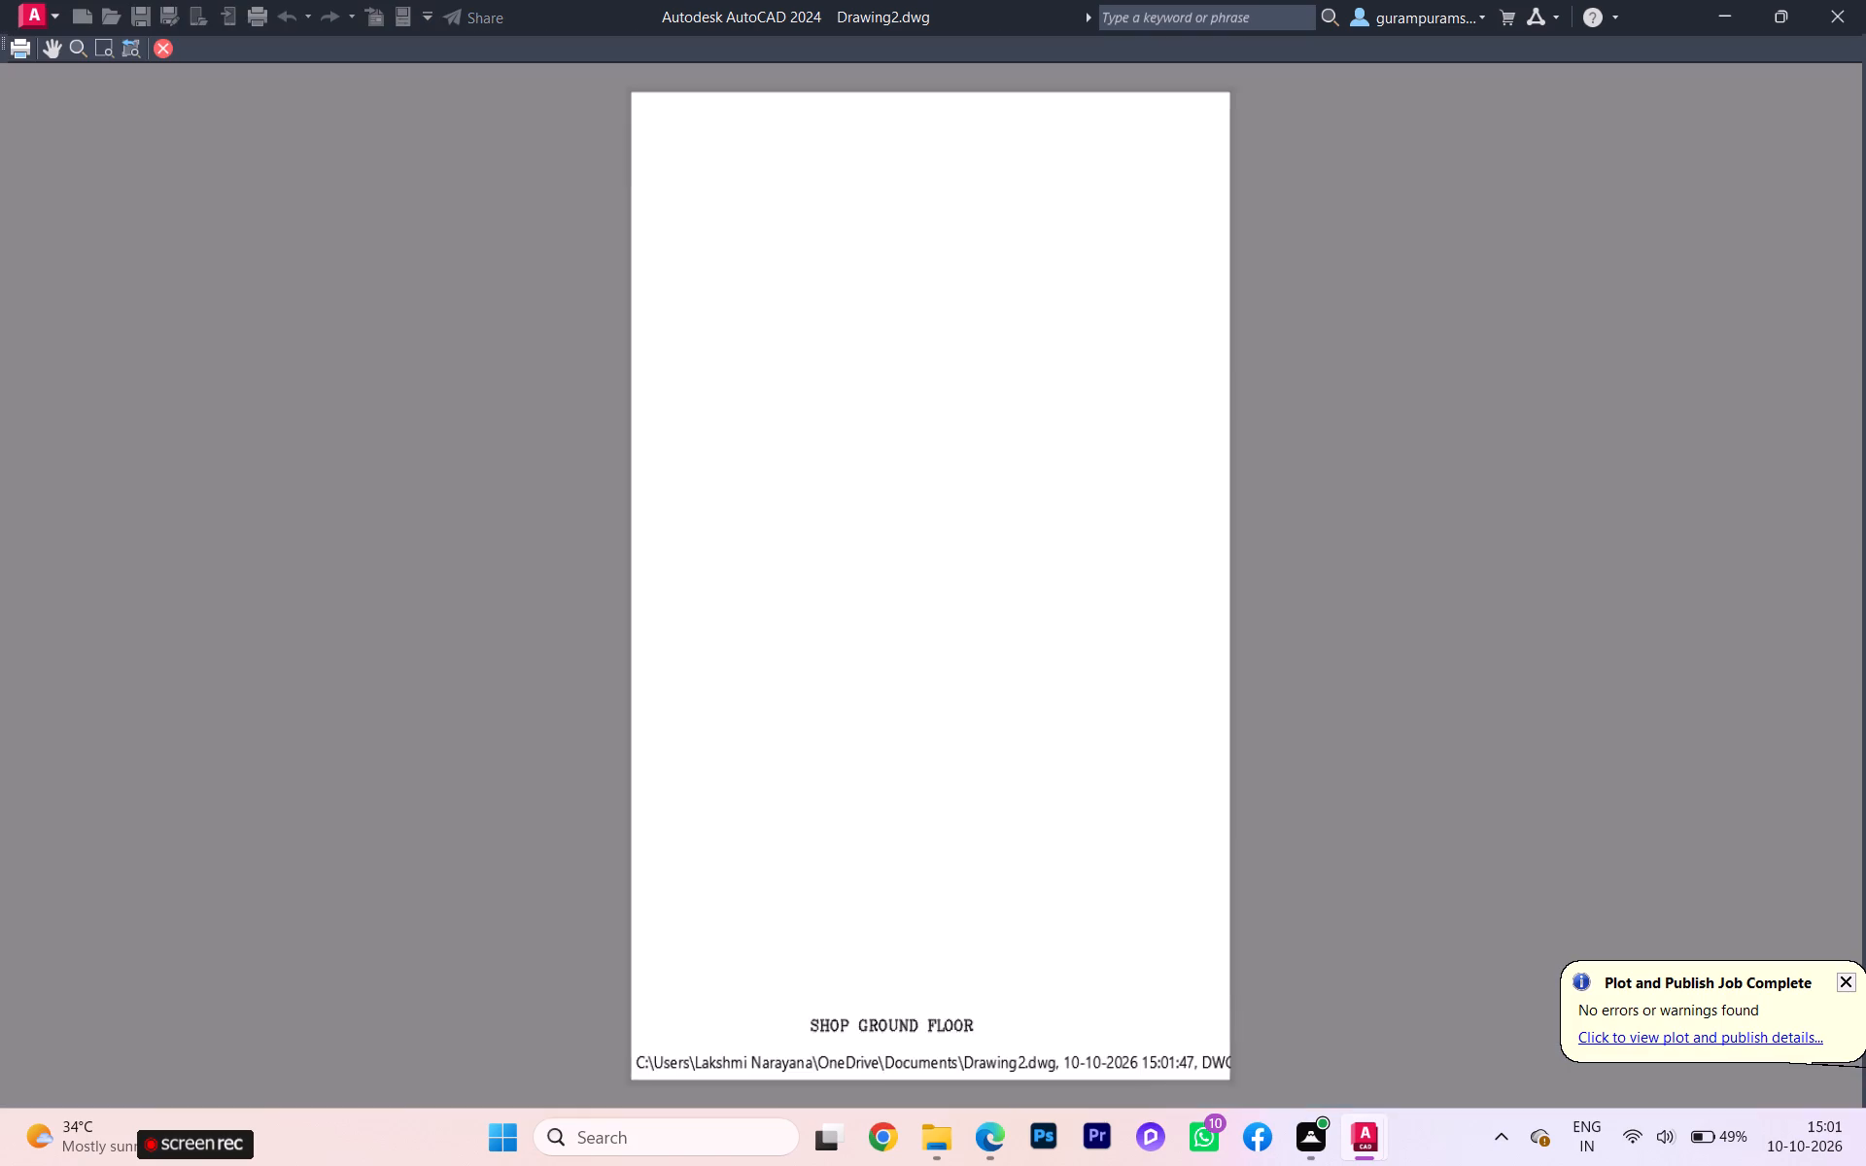
scroll(934, 660, "up", 2)
scroll(941, 669, "down", 3)
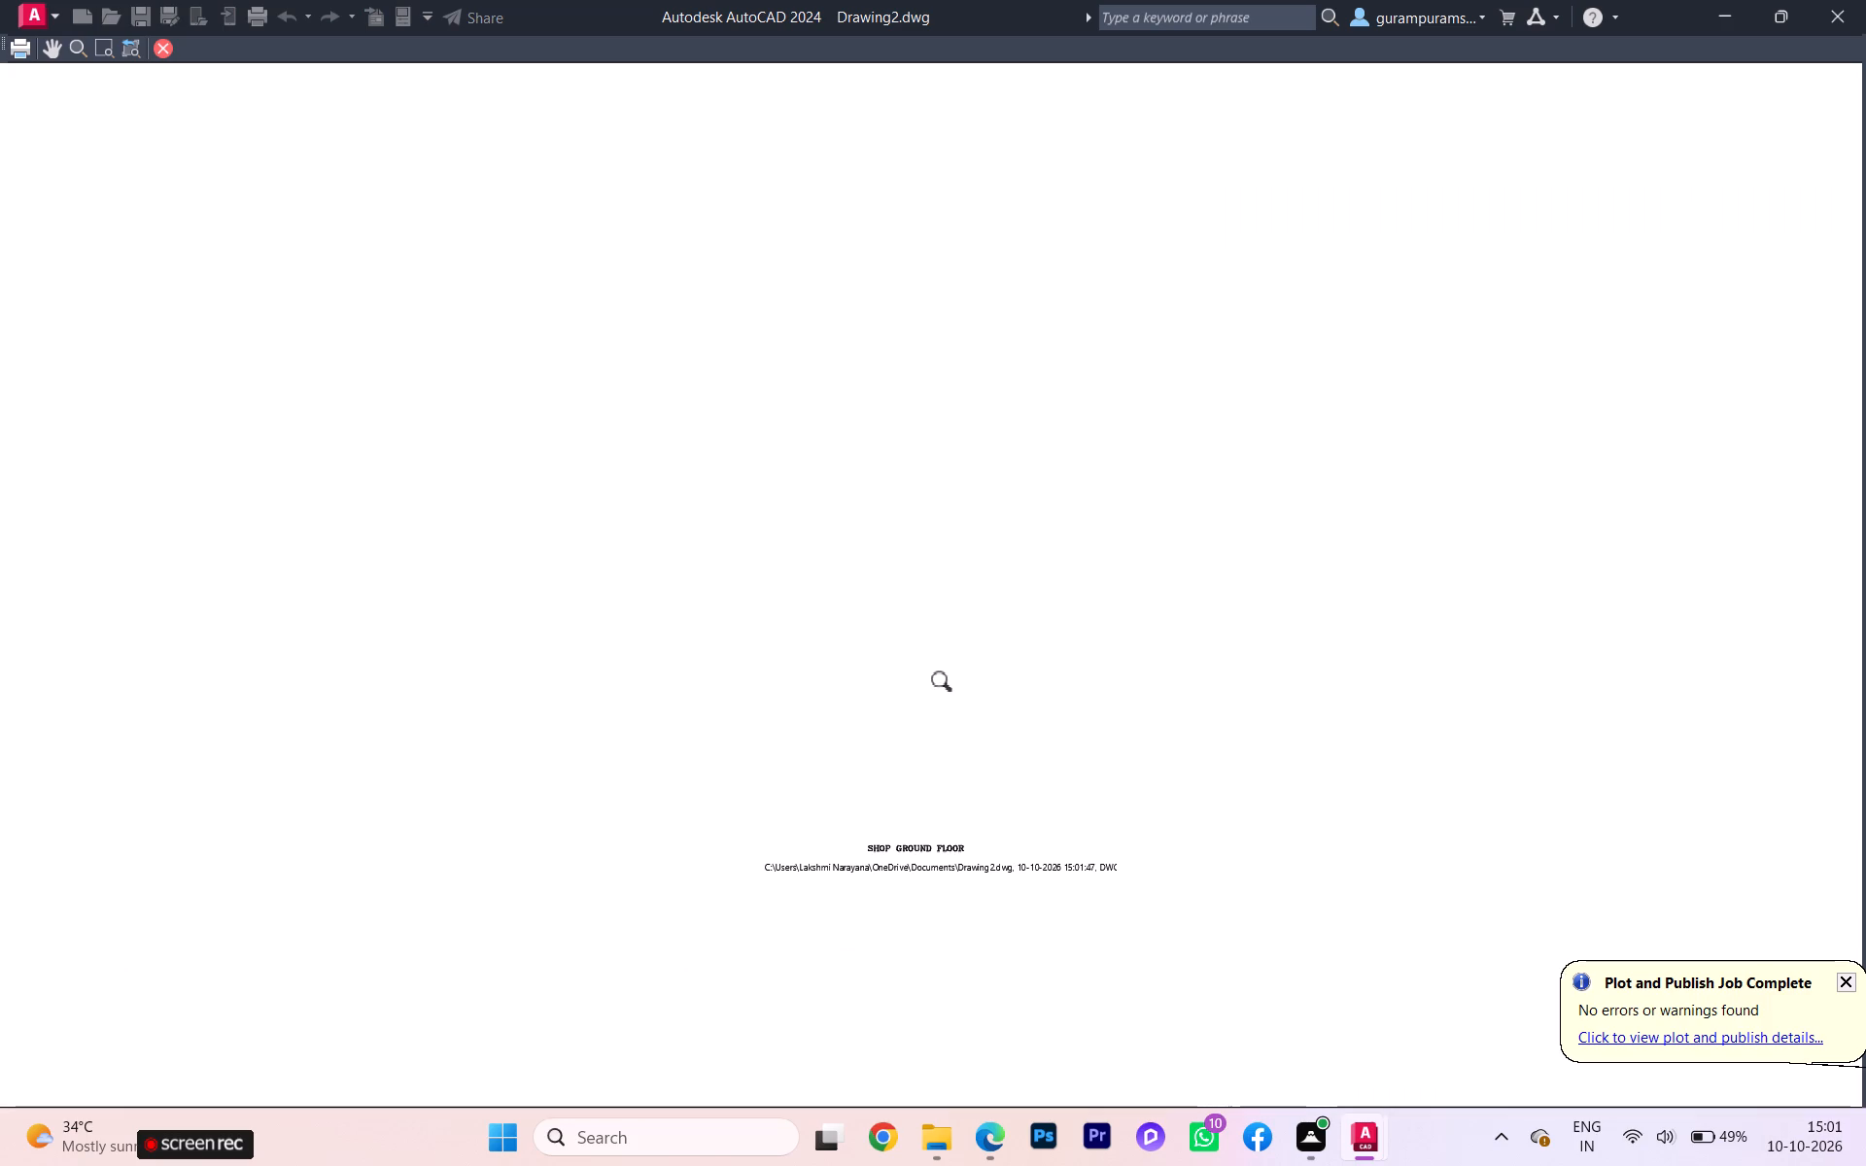
scroll(723, 455, "down", 5)
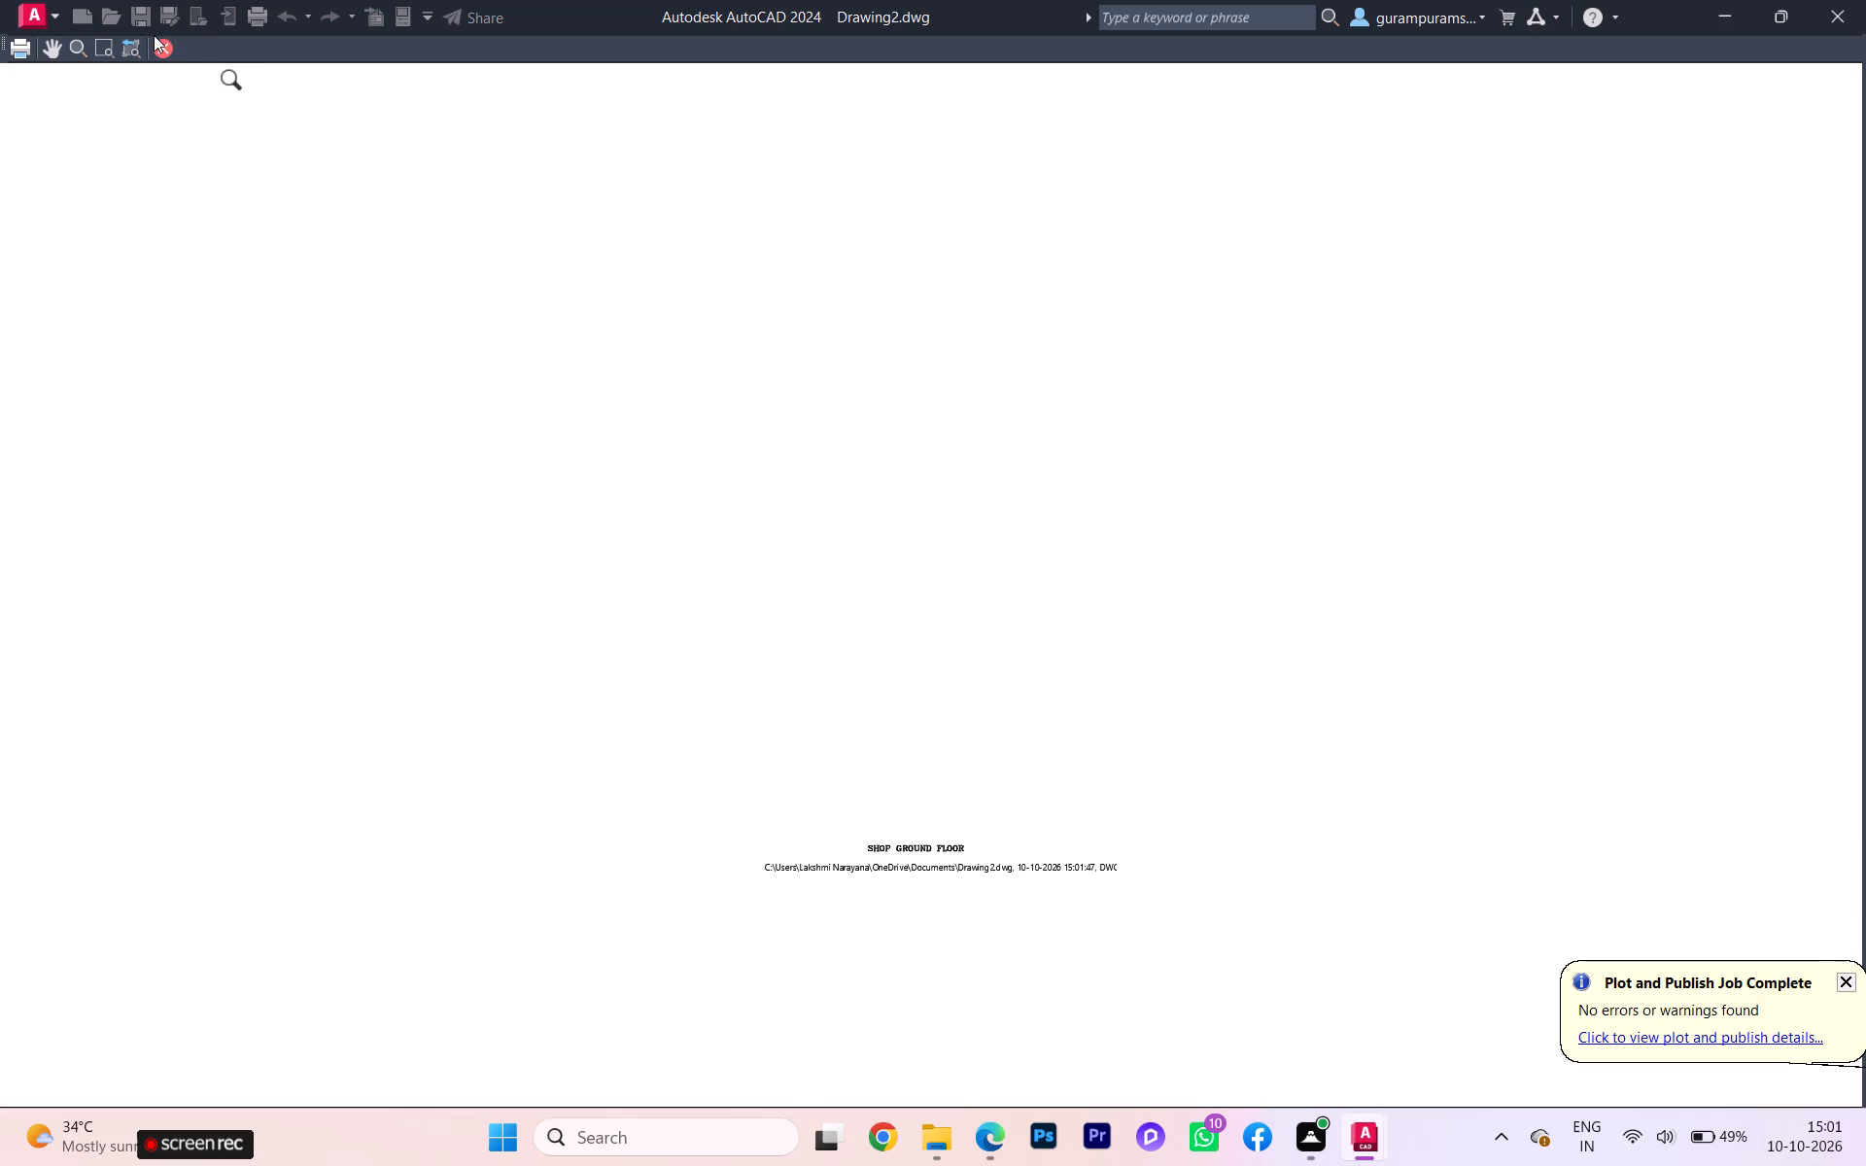
left_click(157, 45)
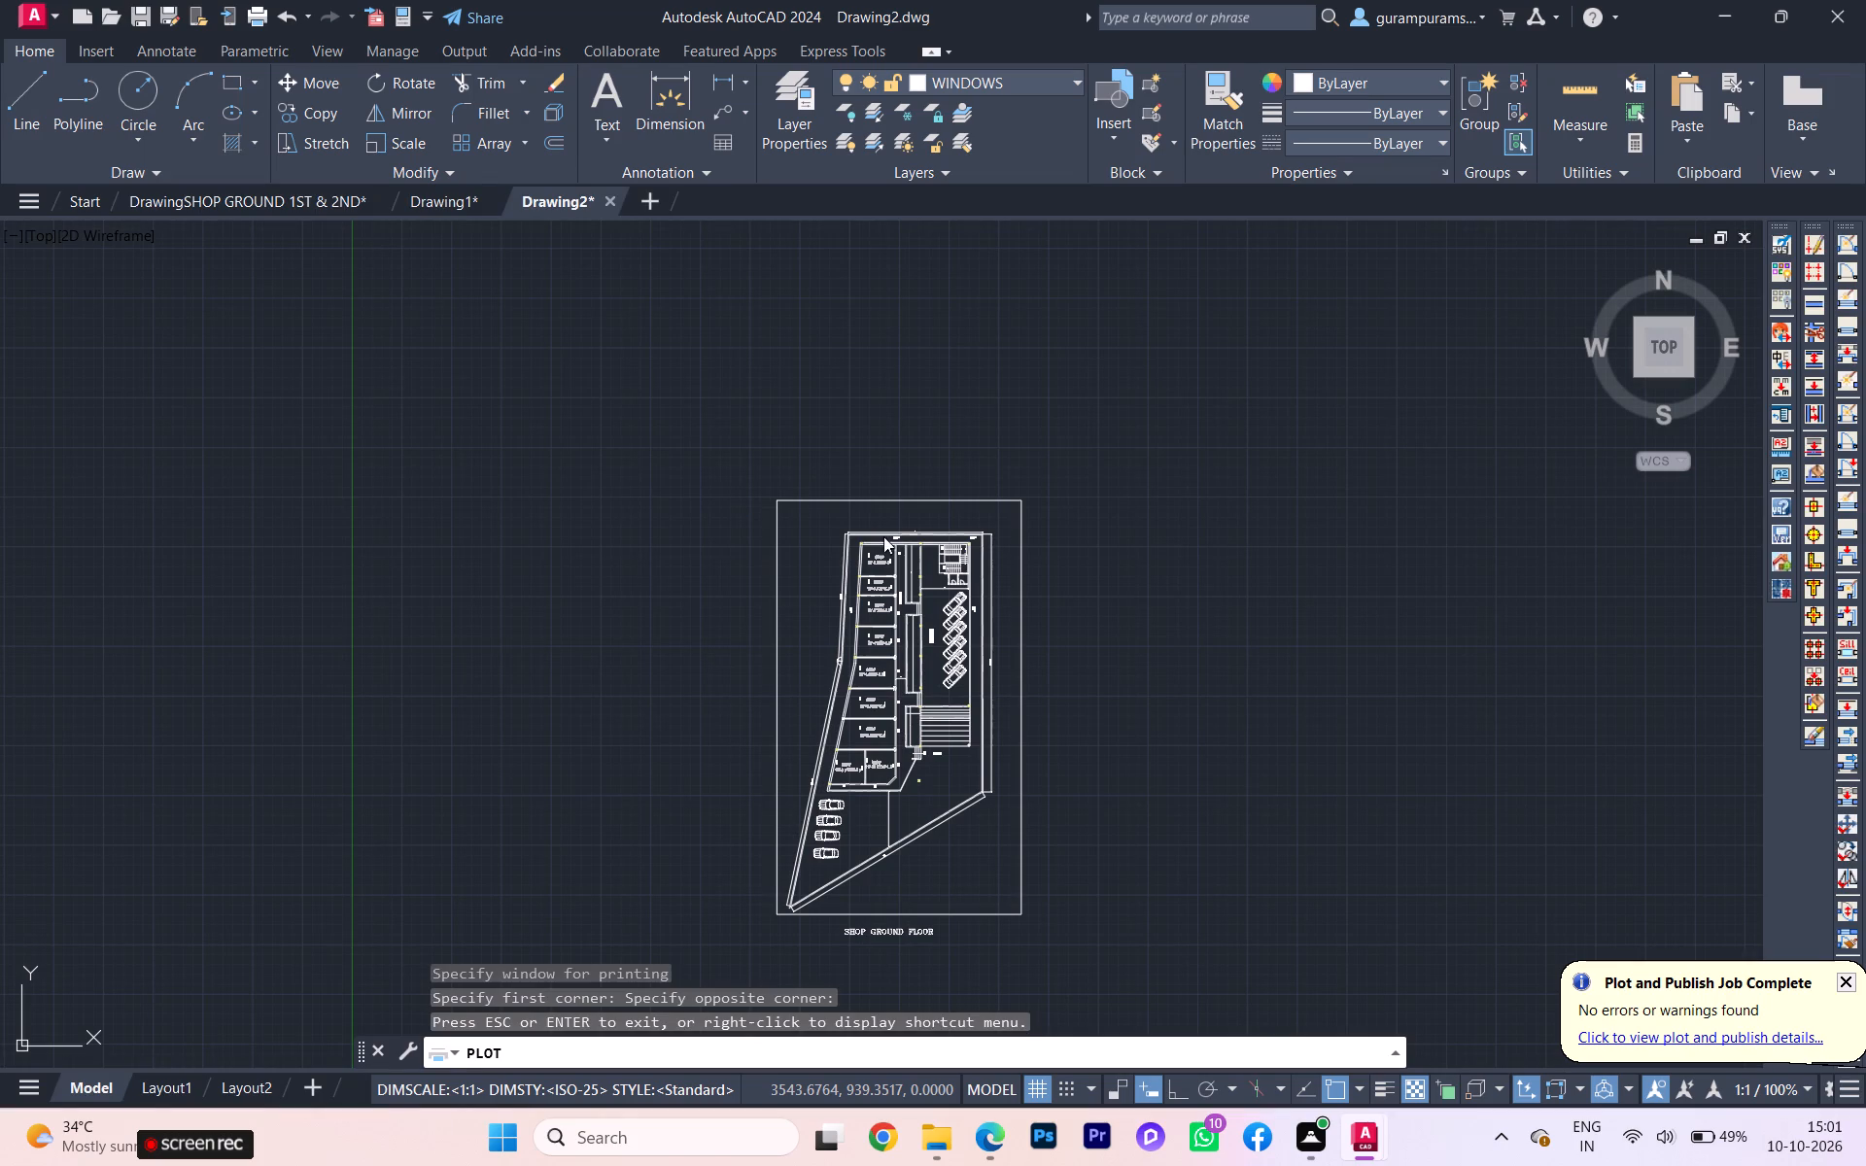
left_click(1318, 269)
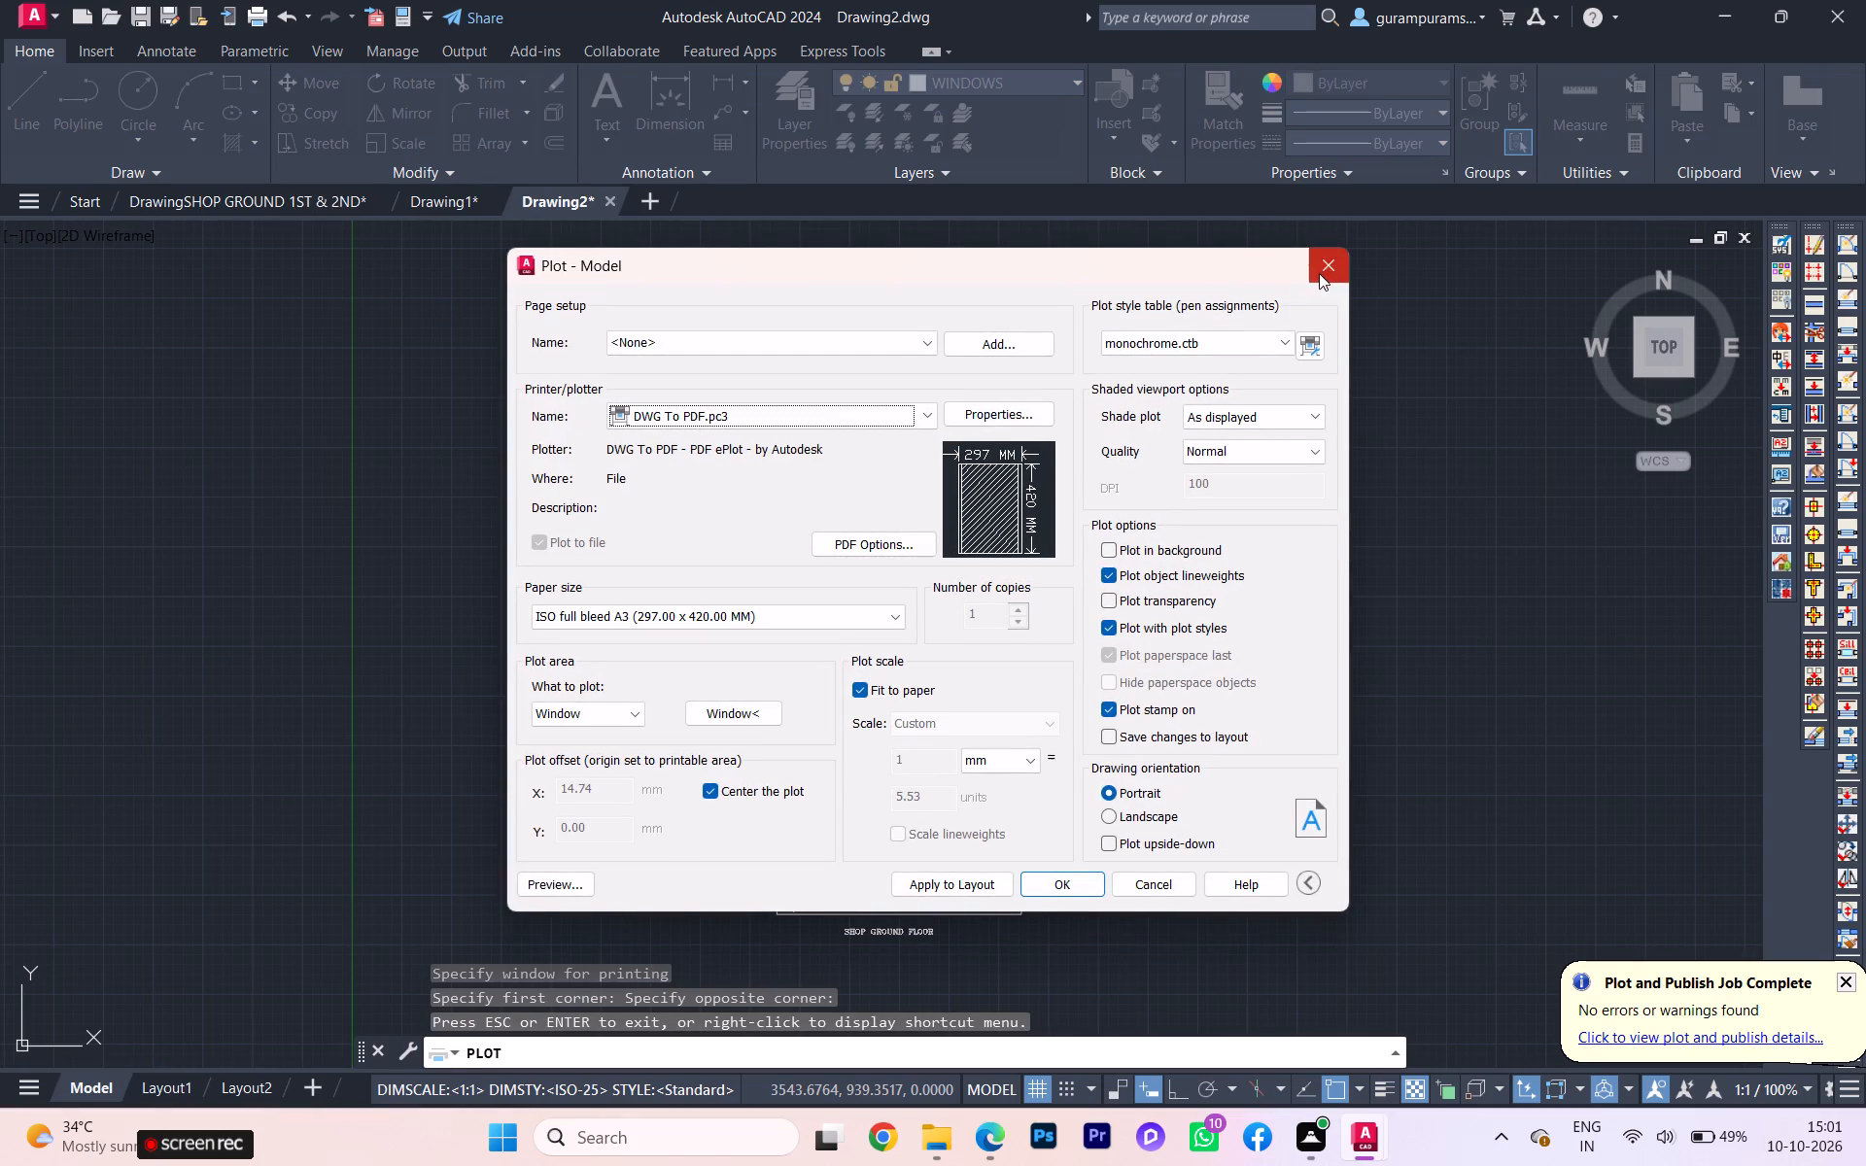
Examine the ground floor plan's linework around the shops and parking area, including the layer of its lines.
scroll(1006, 628, "up", 2)
scroll(943, 634, "down", 1)
middle_click_drag(943, 634, 938, 598)
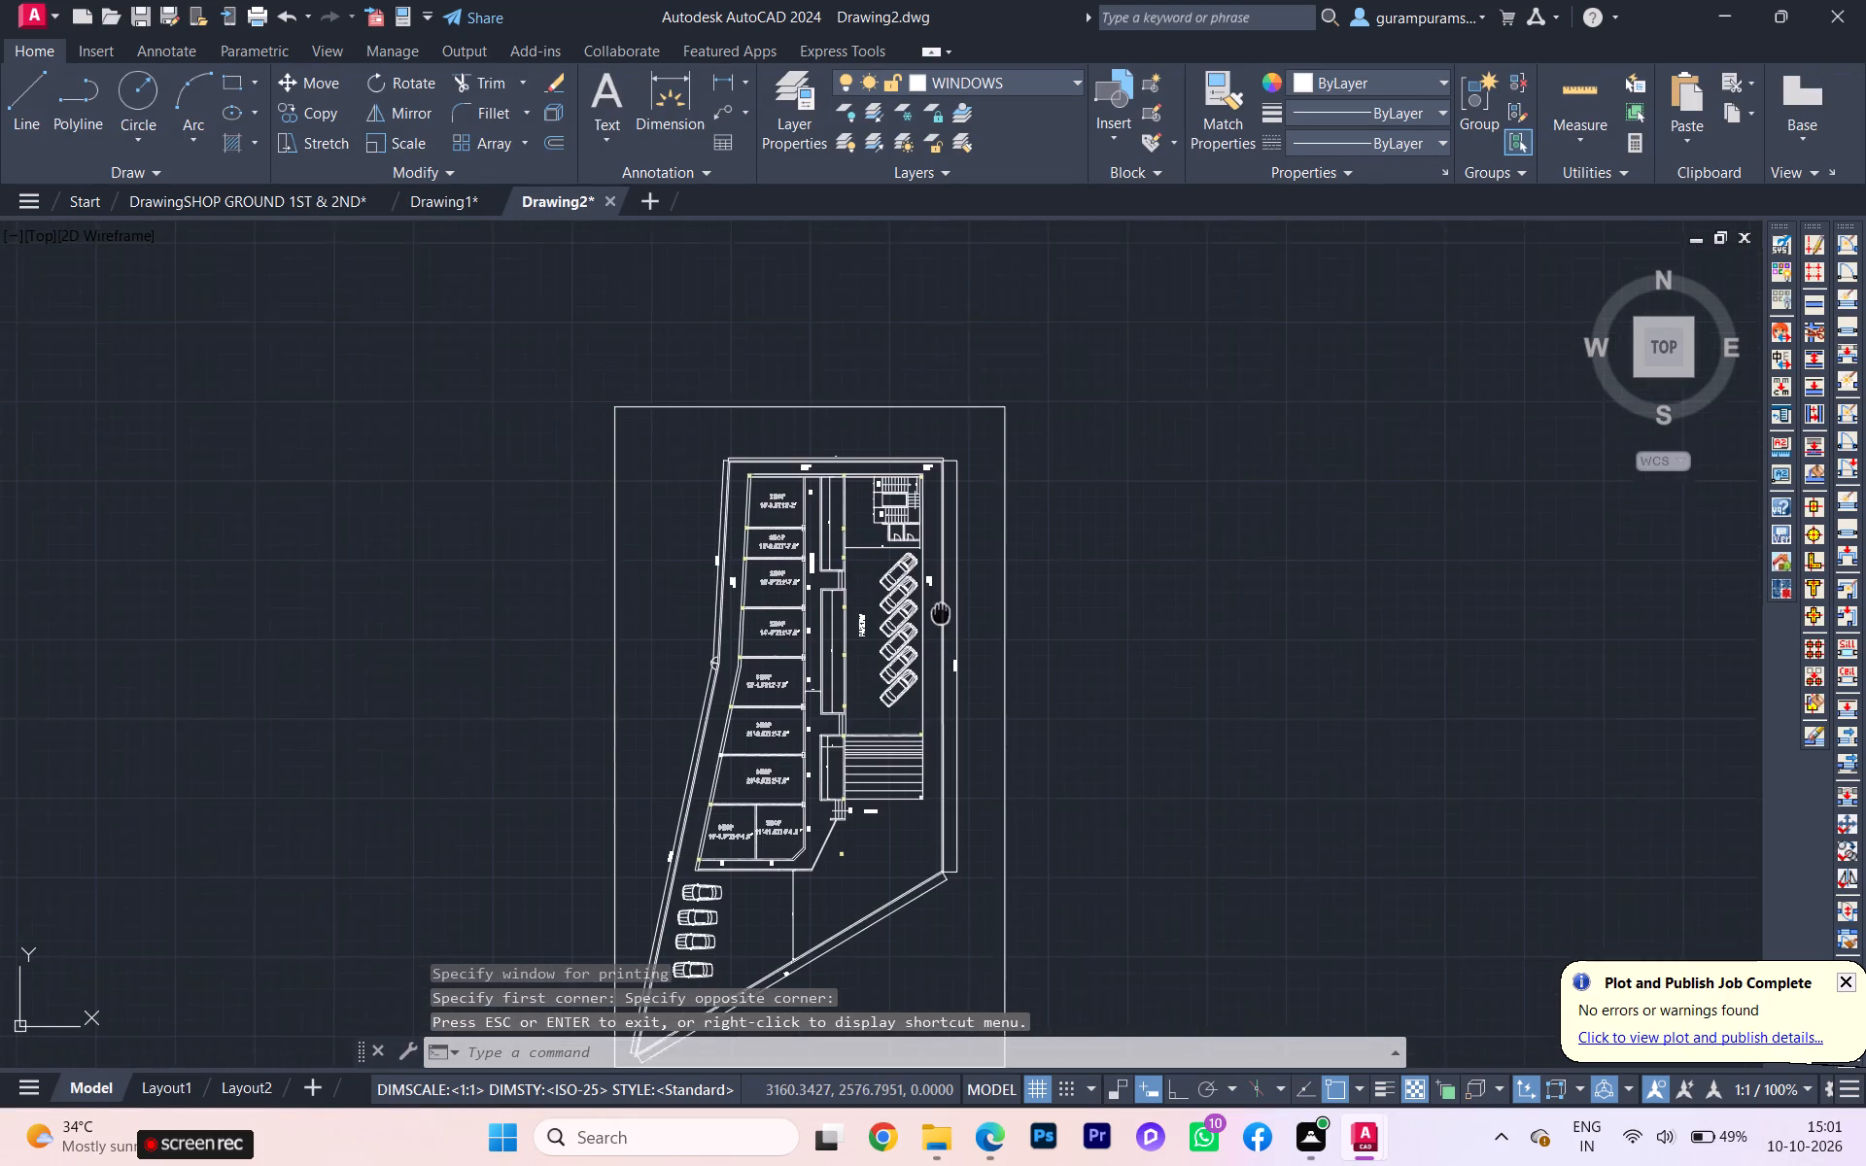
middle_click_drag(938, 598, 931, 491)
scroll(919, 499, "up", 1)
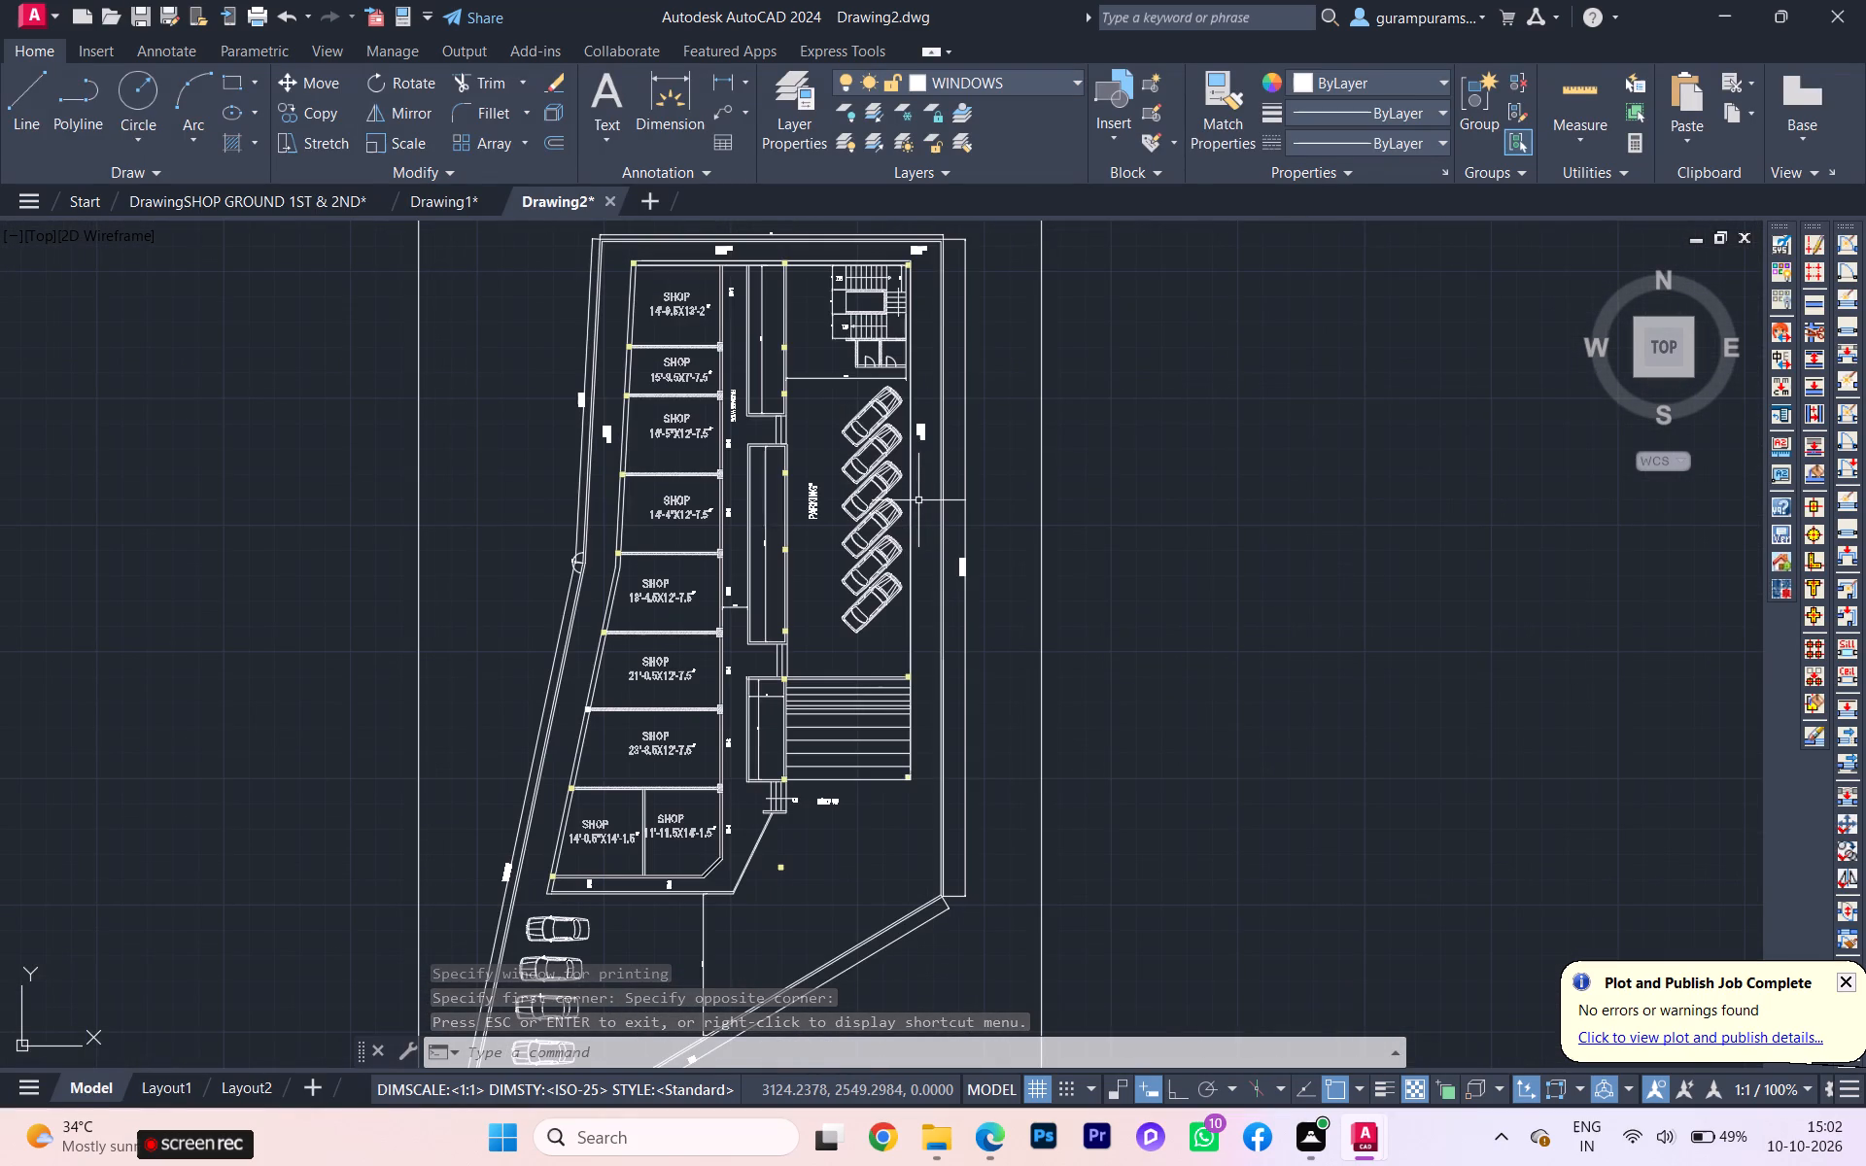
scroll(913, 505, "up", 1)
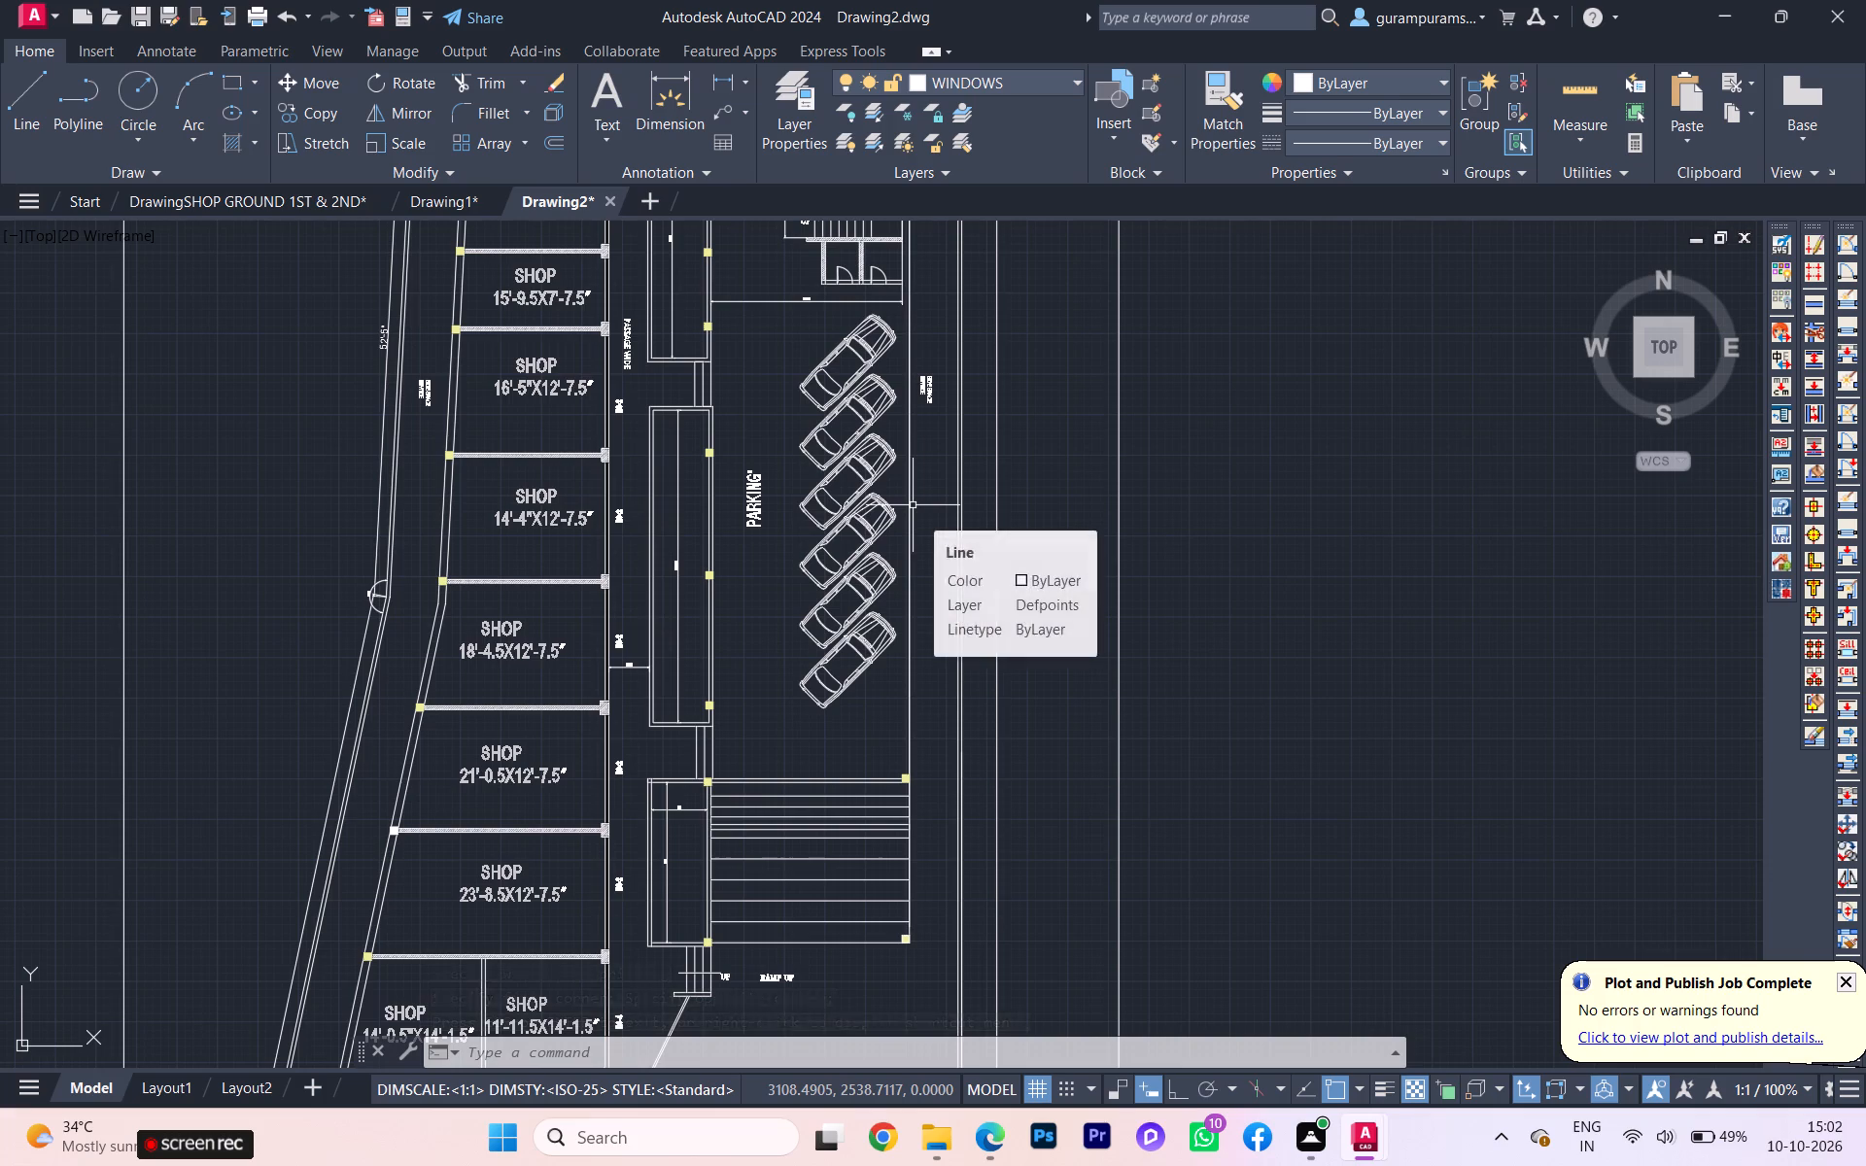
scroll(911, 510, "down", 2)
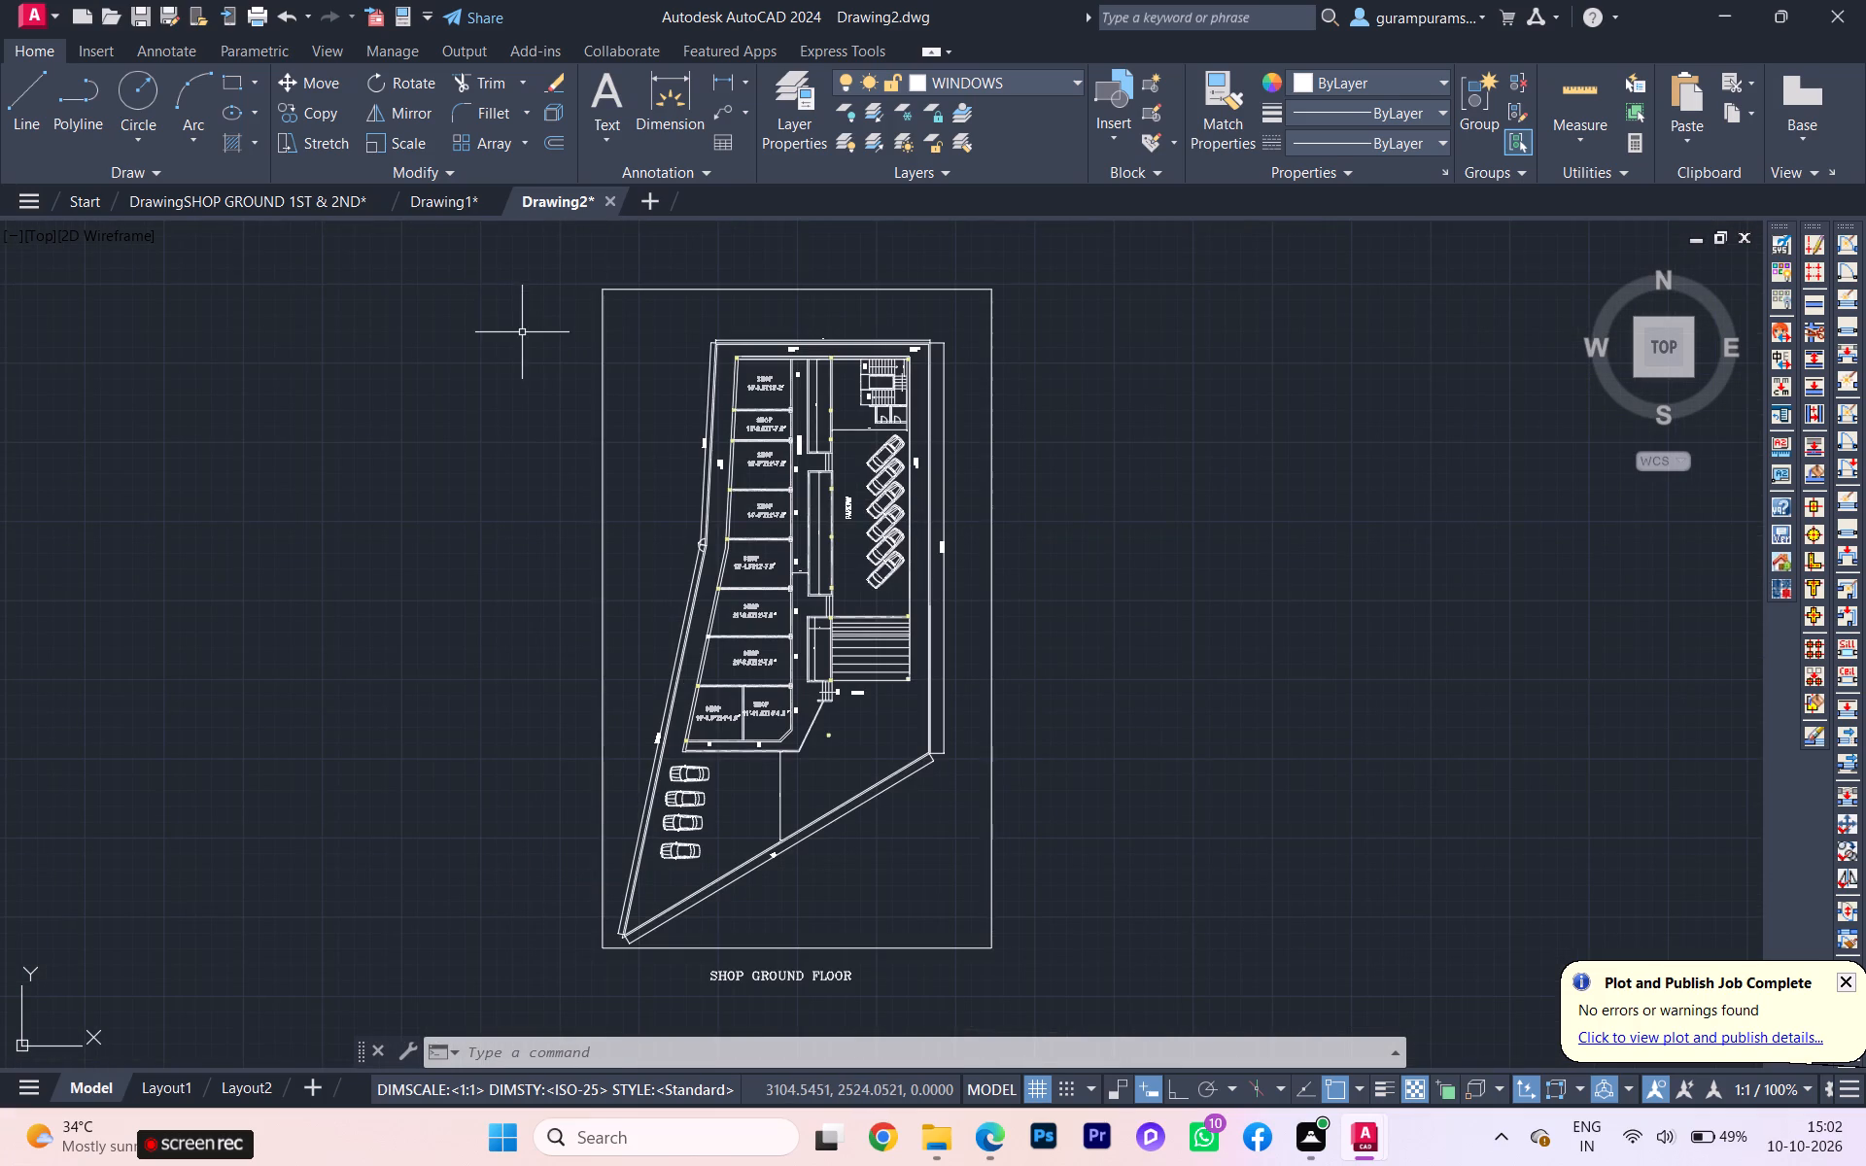
Save the drawing under the name GROUND FLOOR PLAN.dwg in the internship files folder, as an AutoCAD 2018 drawing.
left_click(65, 14)
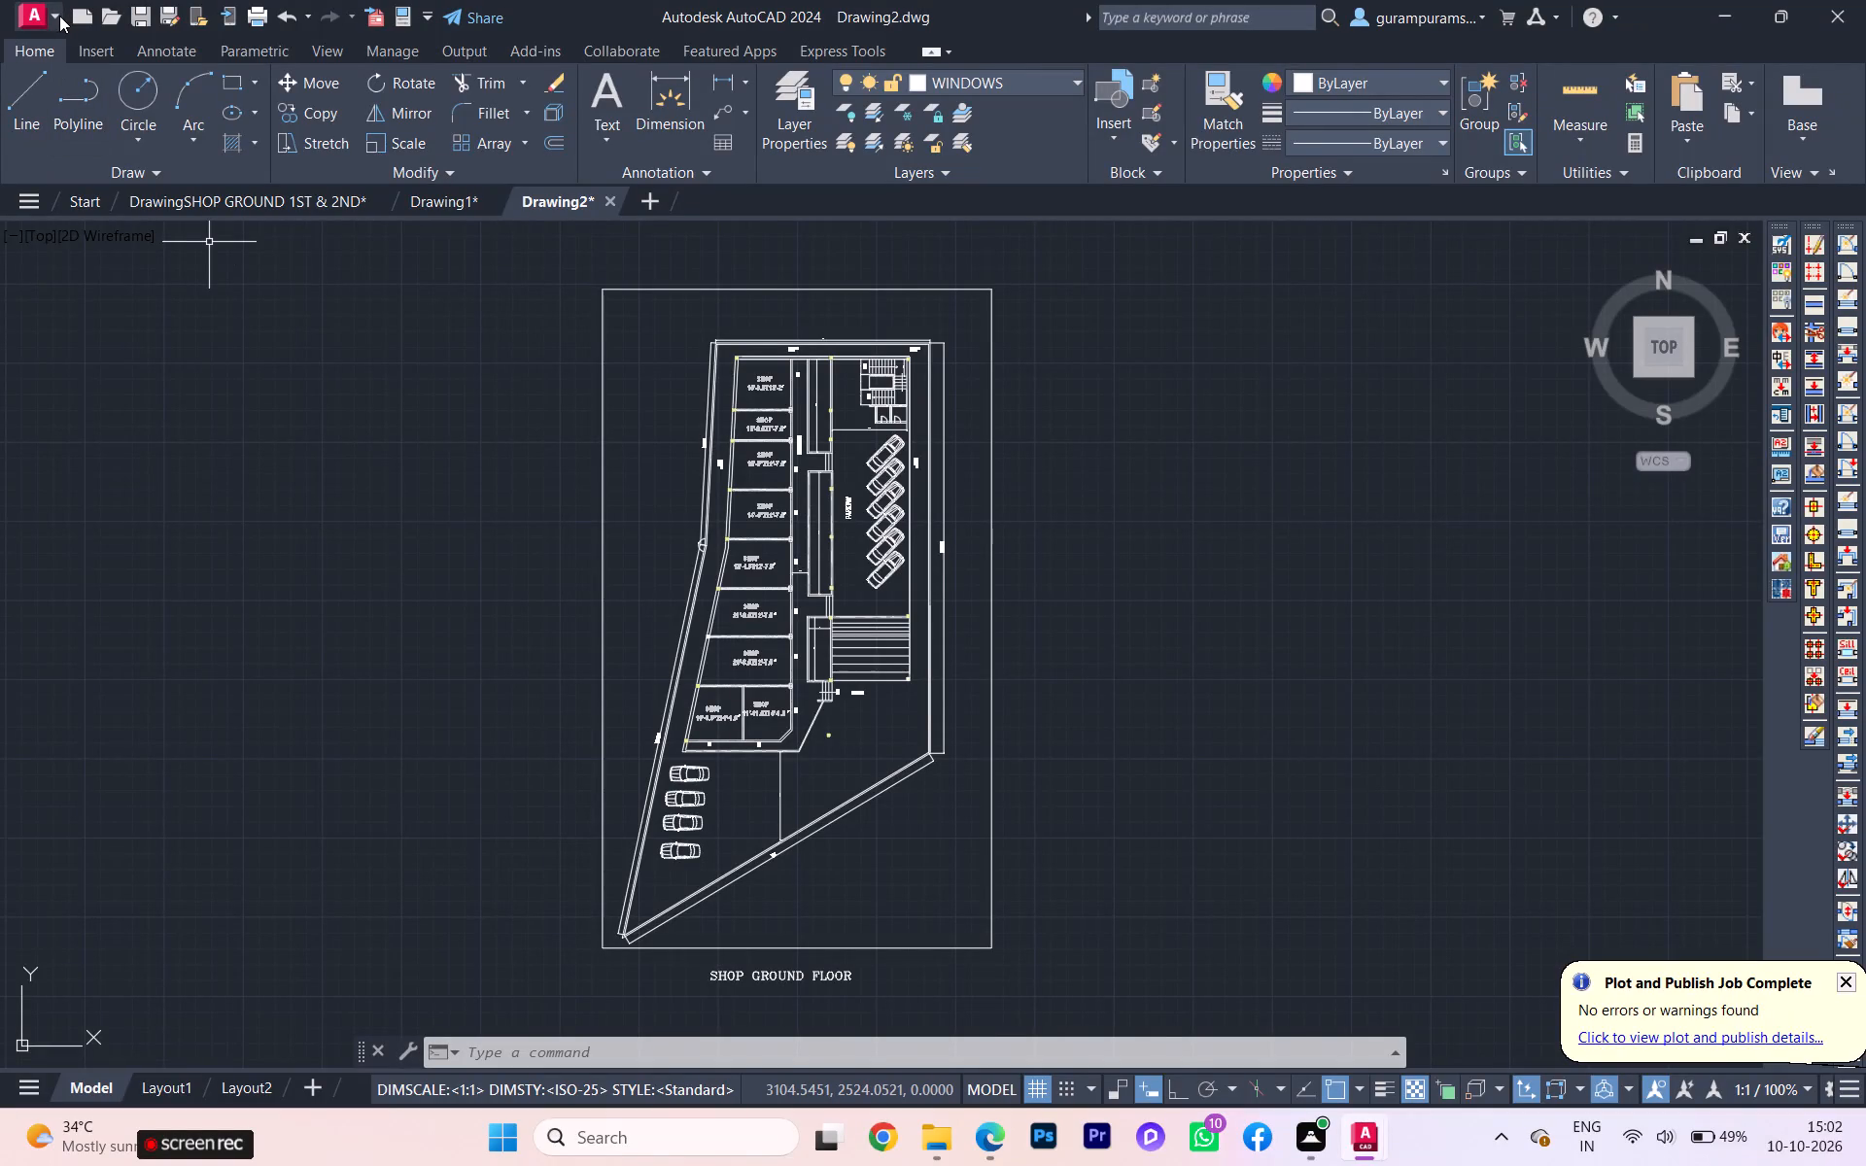
left_click(59, 16)
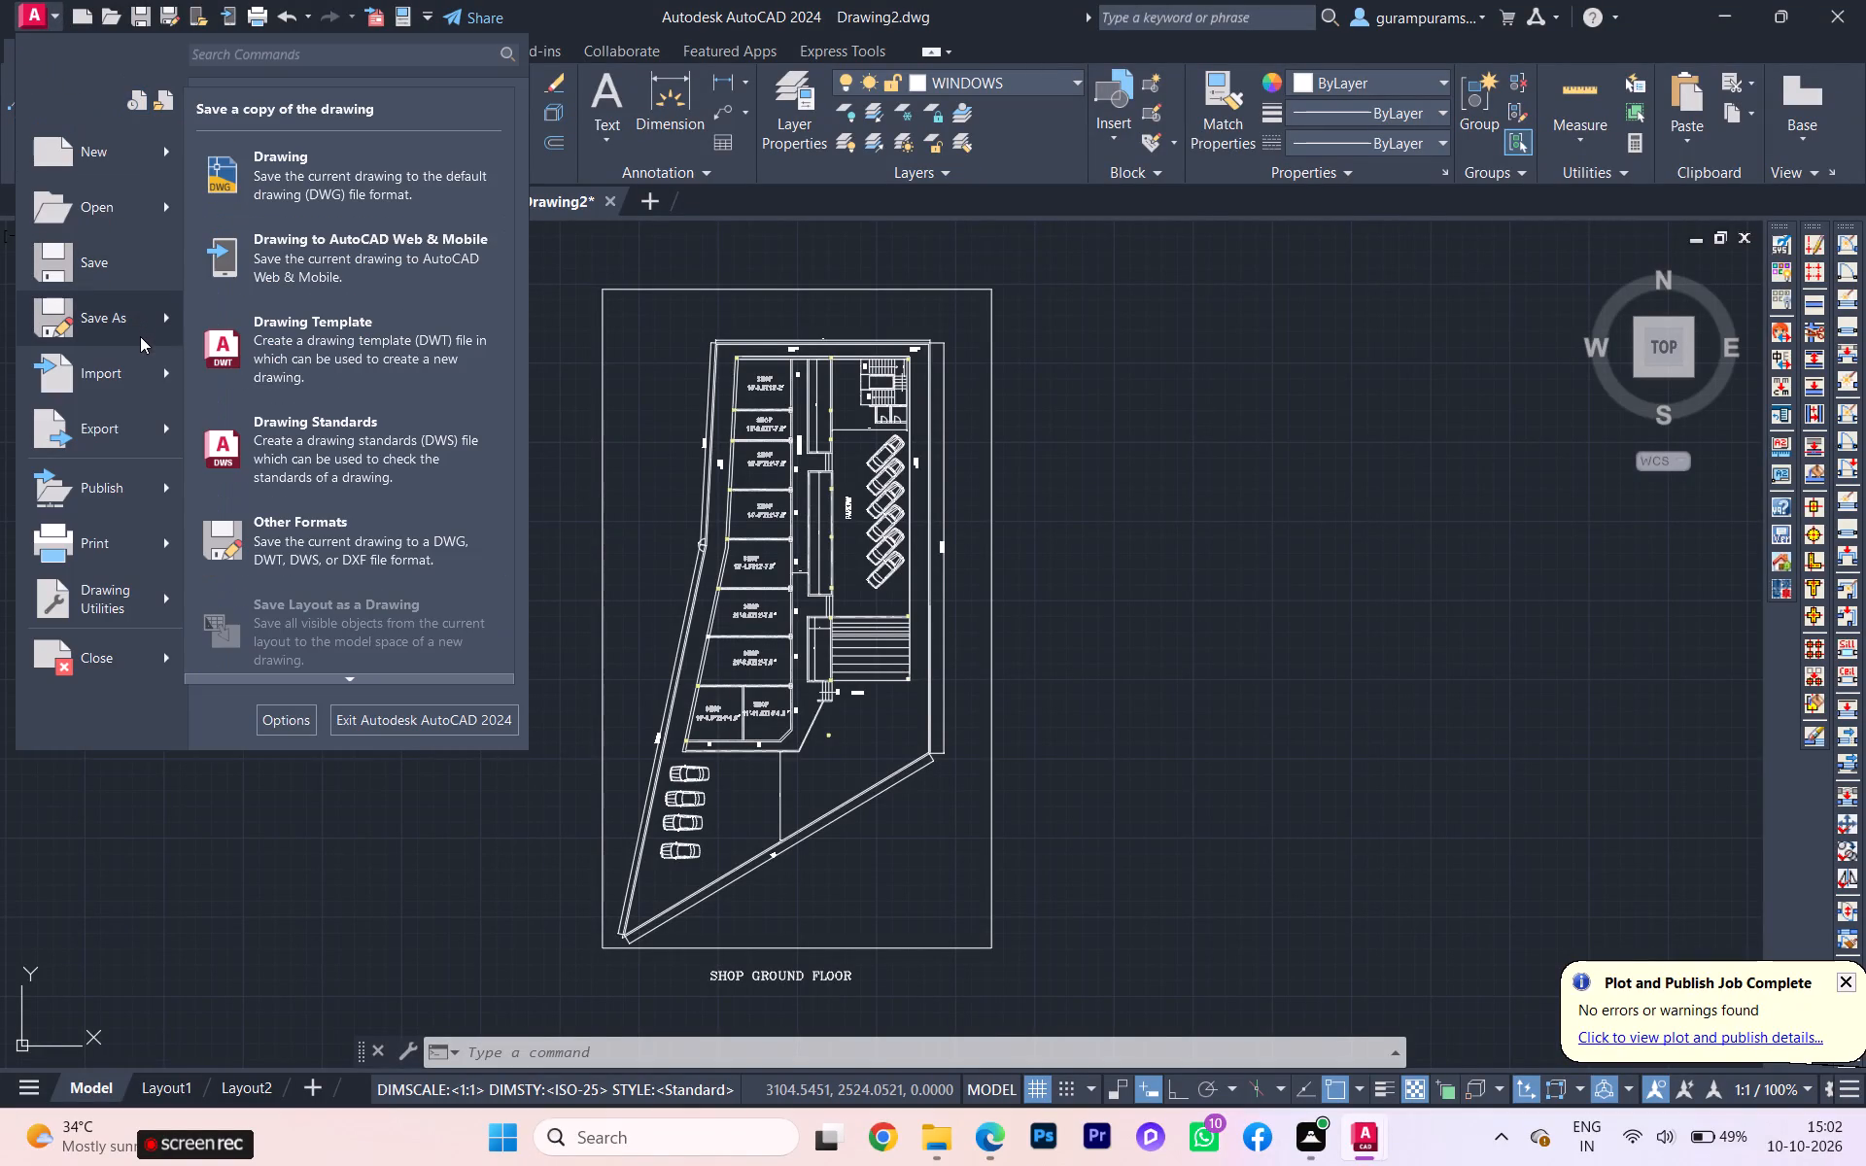
left_click(165, 323)
left_click(145, 317)
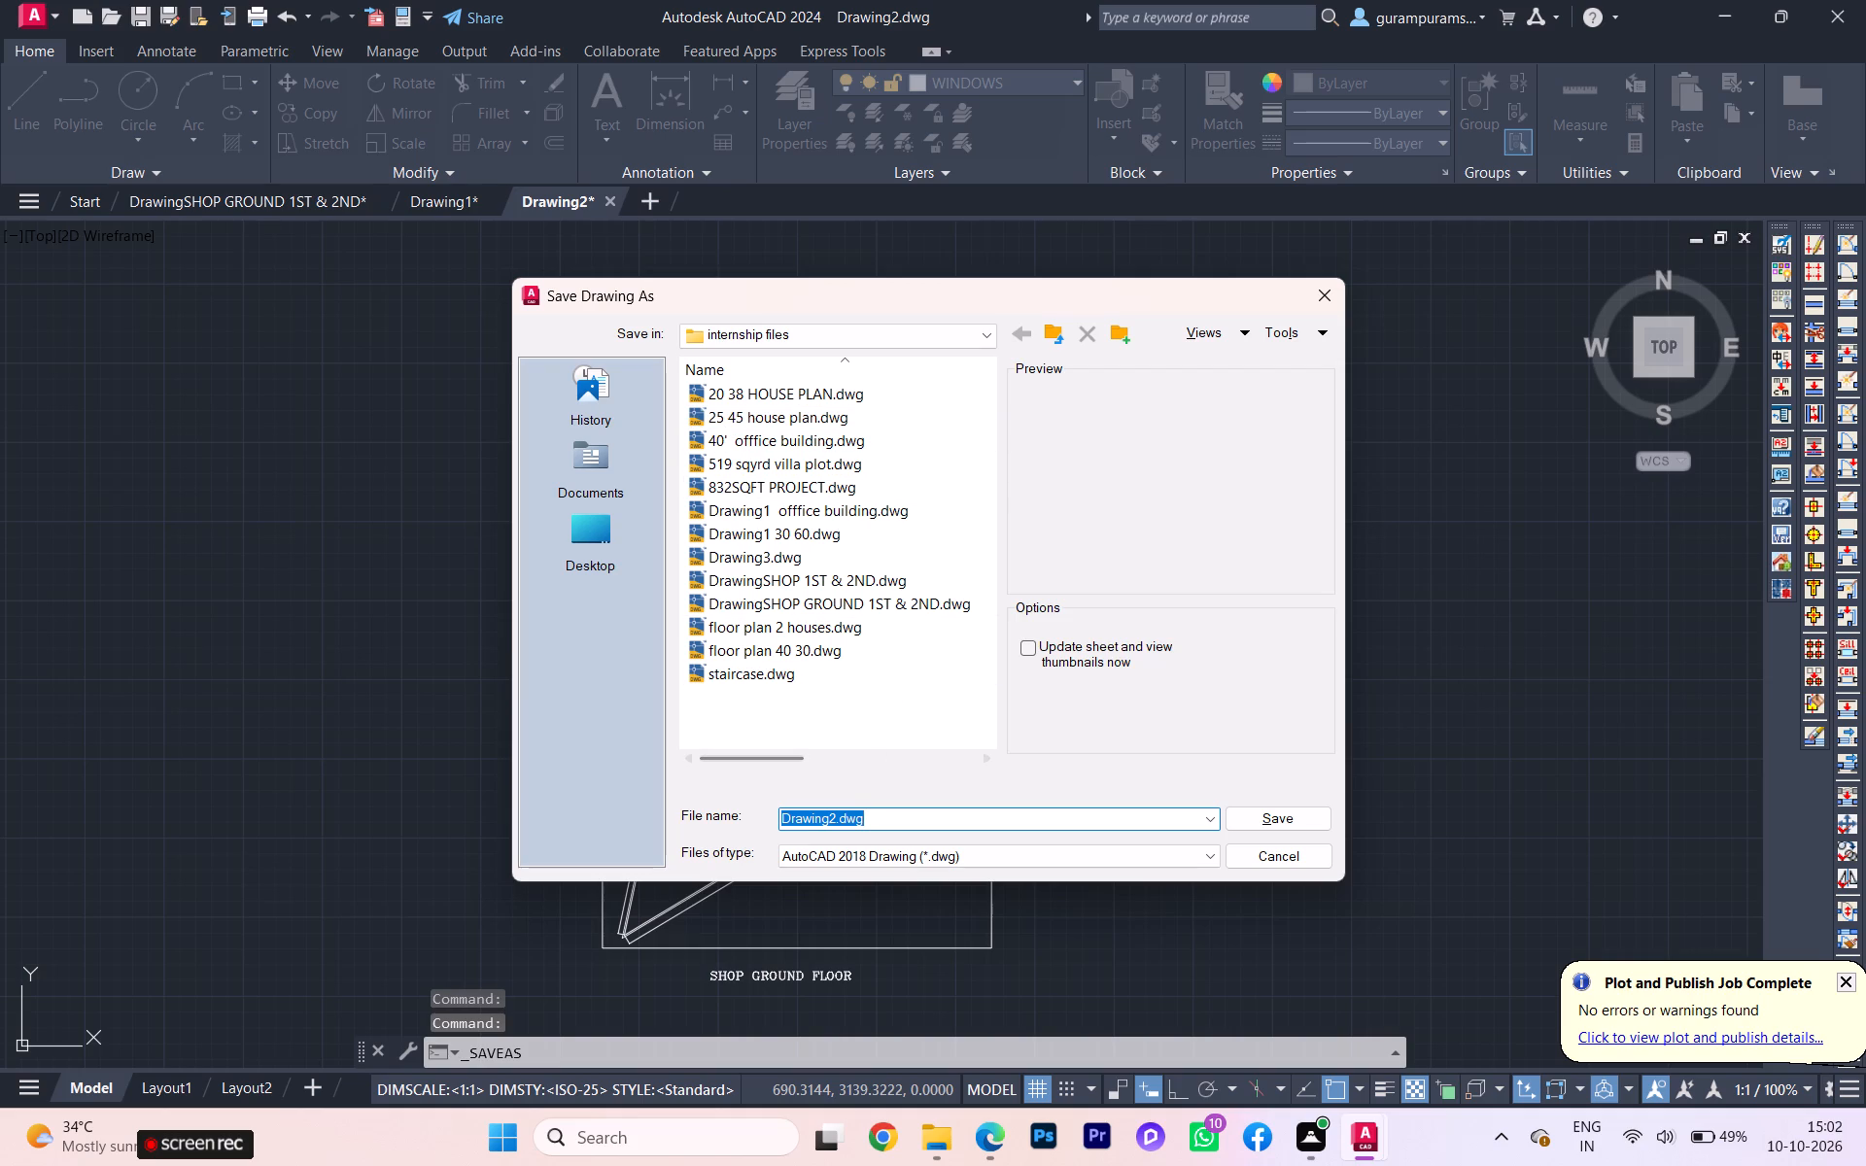
left_click(833, 821)
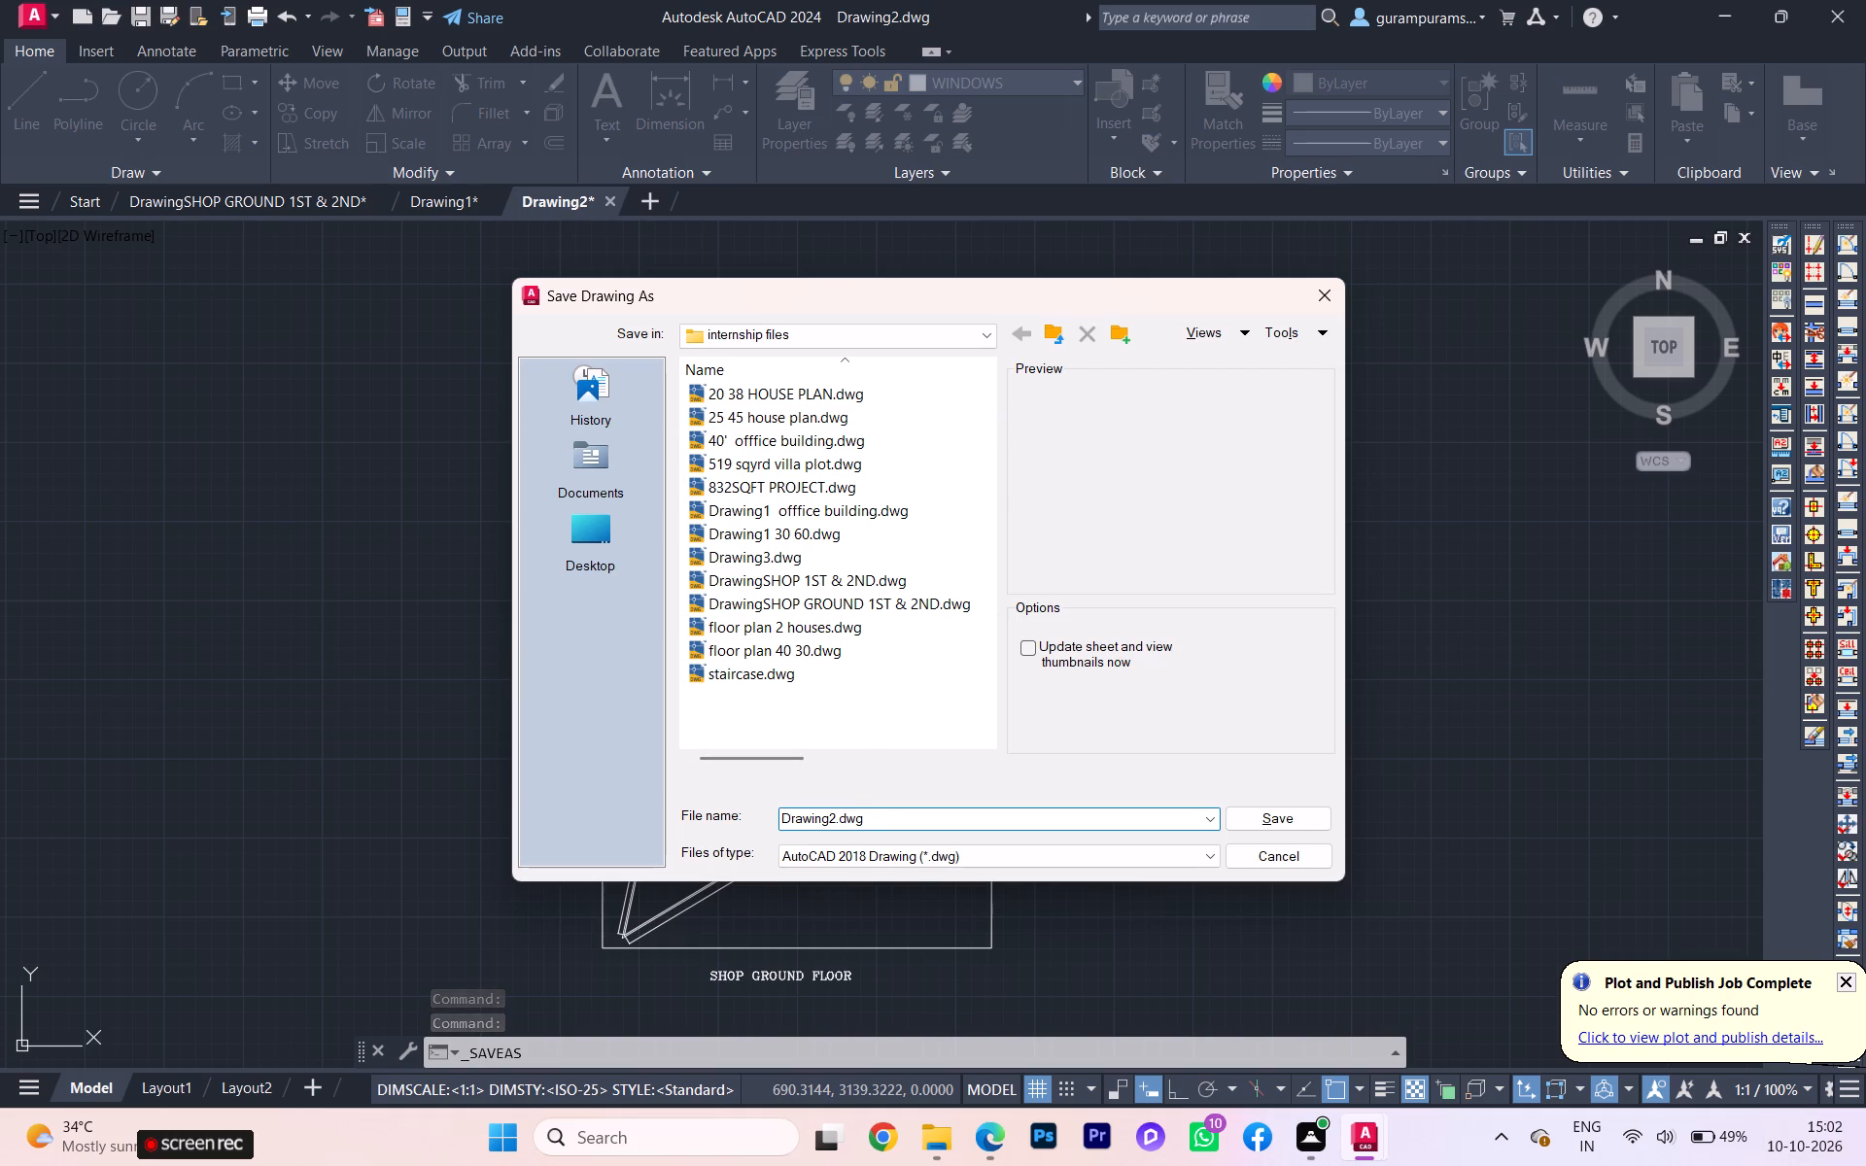
key("BackSpace")
key("space")
type("GROUND")
key("space")
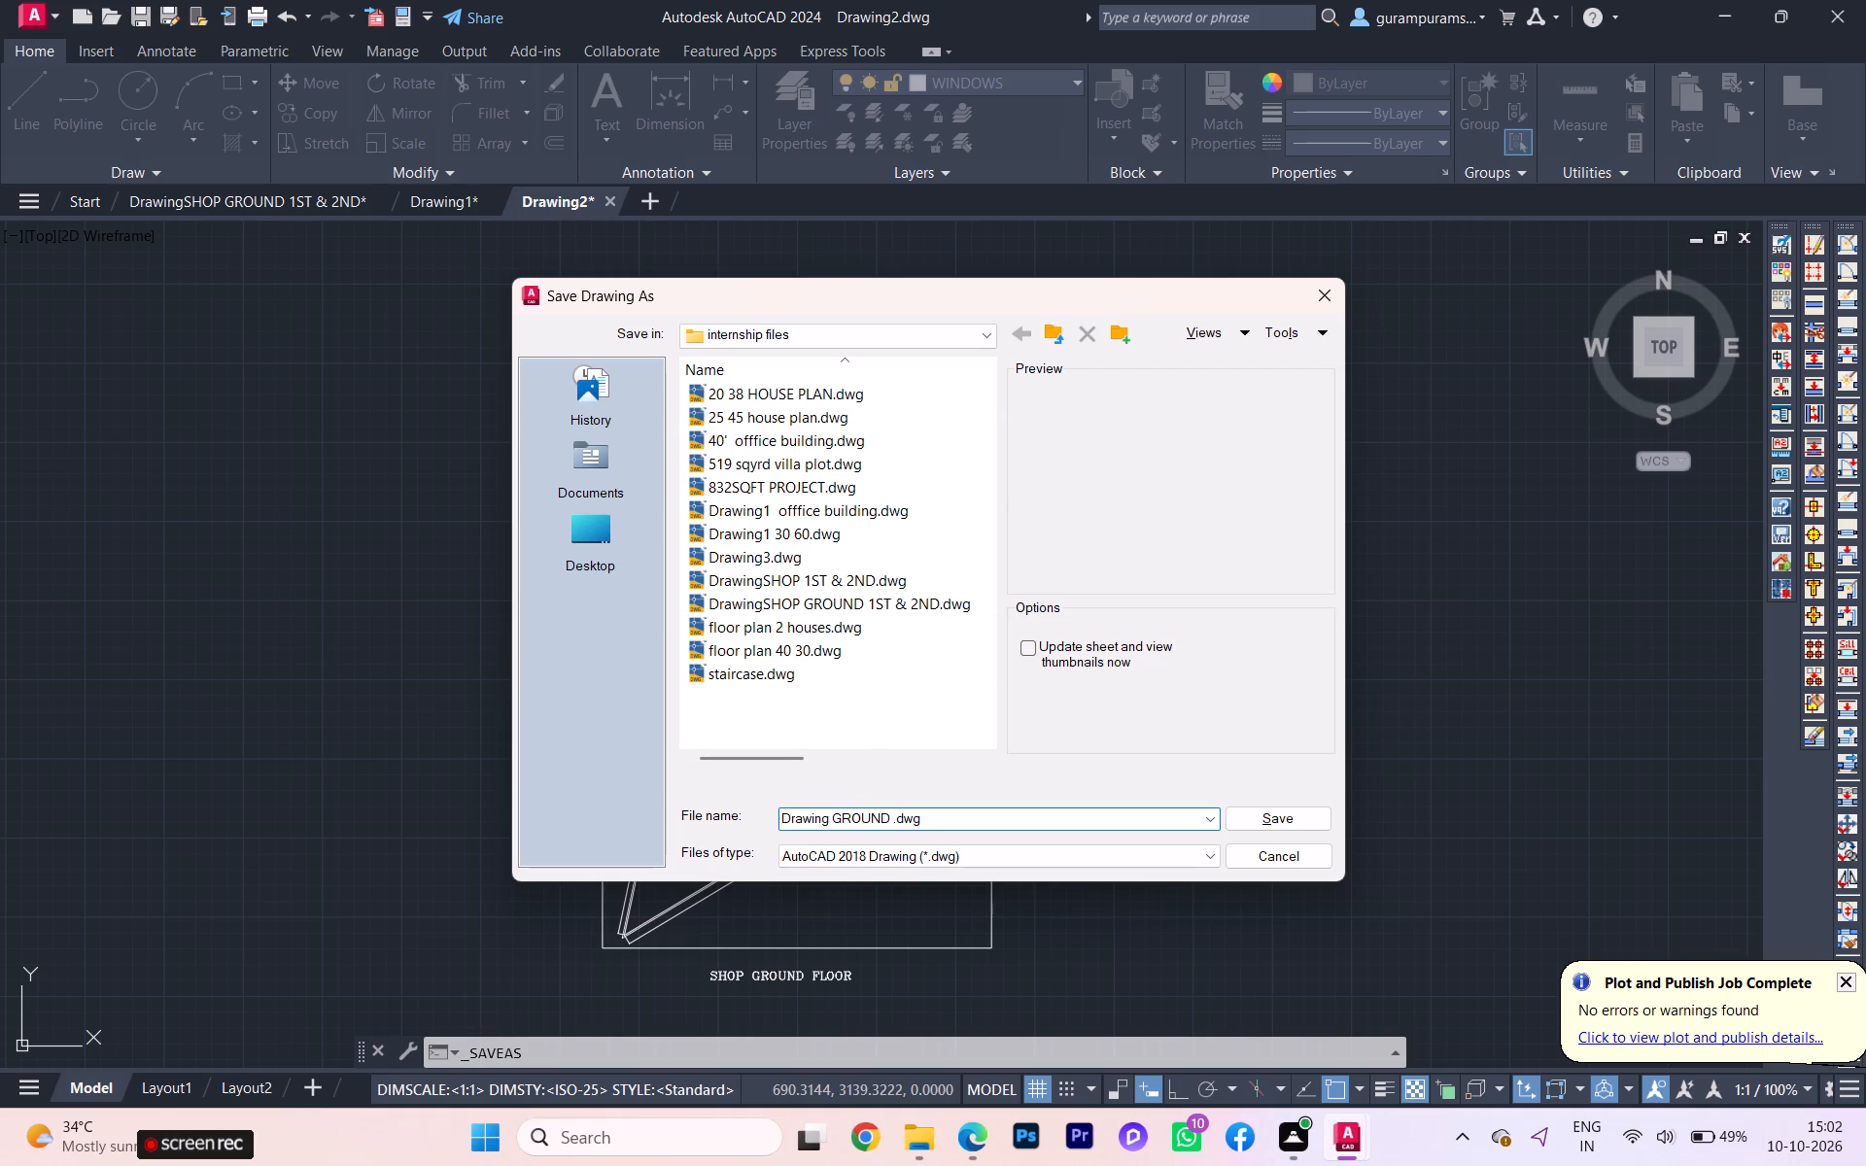
key("space")
type("FLOOR PLAN")
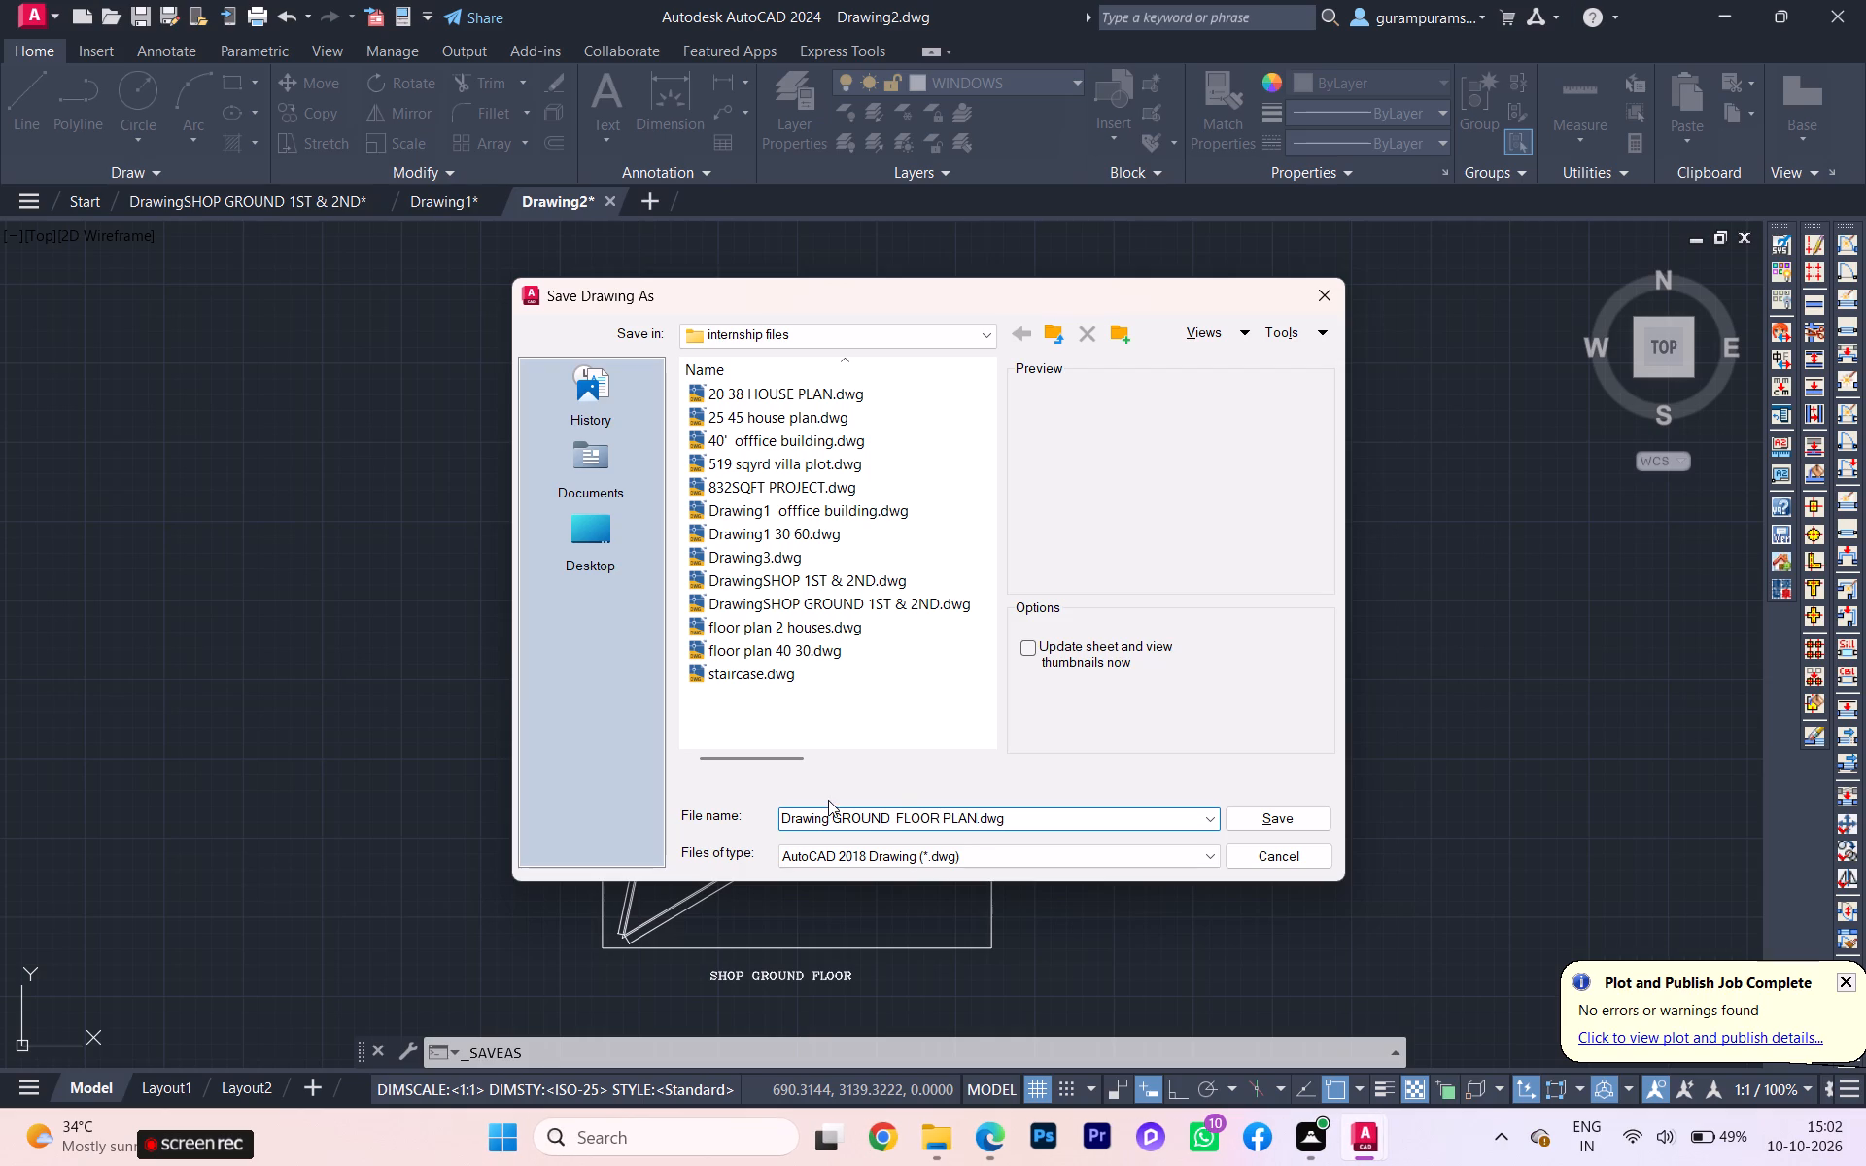
left_click(828, 823)
key("BackSpace")
key("BackSpace")
key("BackSpace")
key("BackSpace")
key("BackSpace")
key("BackSpace")
key("BackSpace")
key("BackSpace")
key("BackSpace")
key("BackSpace")
key("BackSpace")
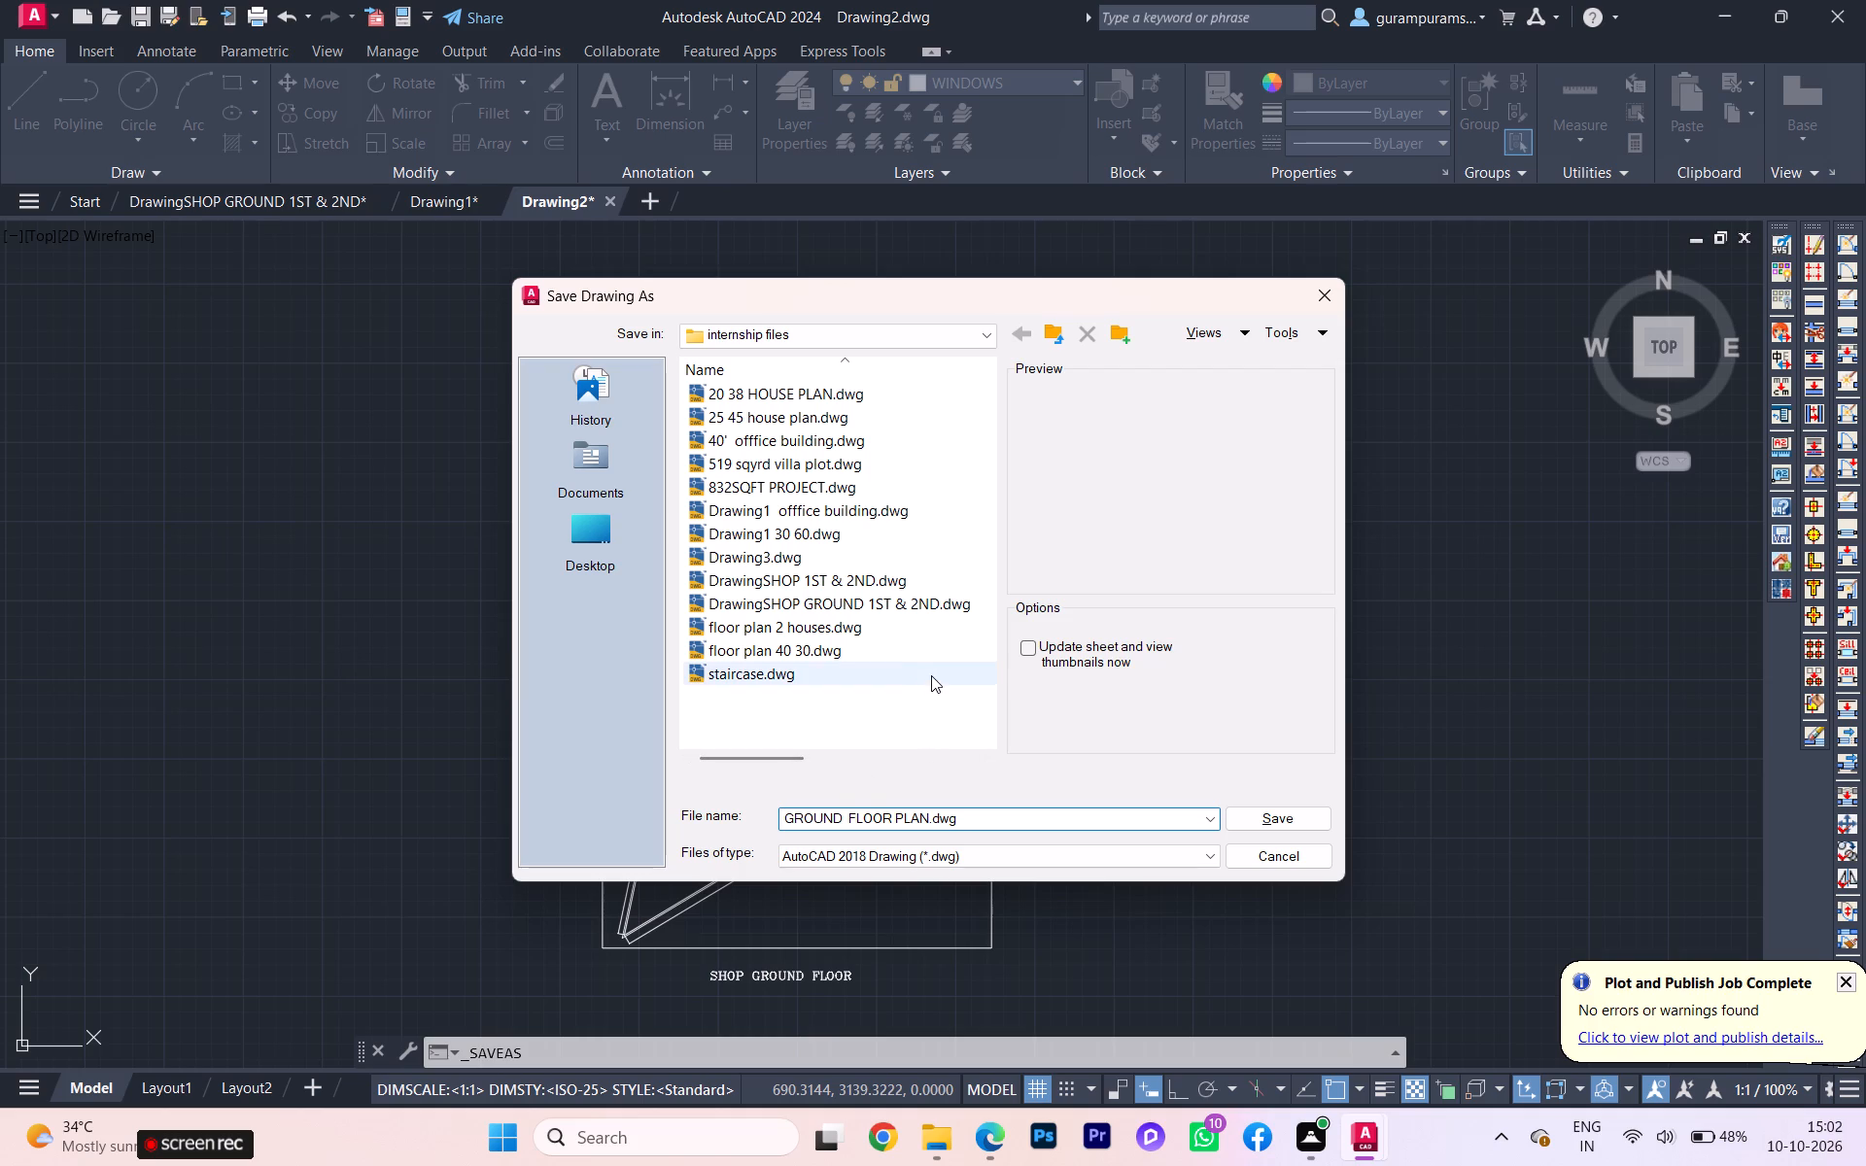
left_click(1280, 821)
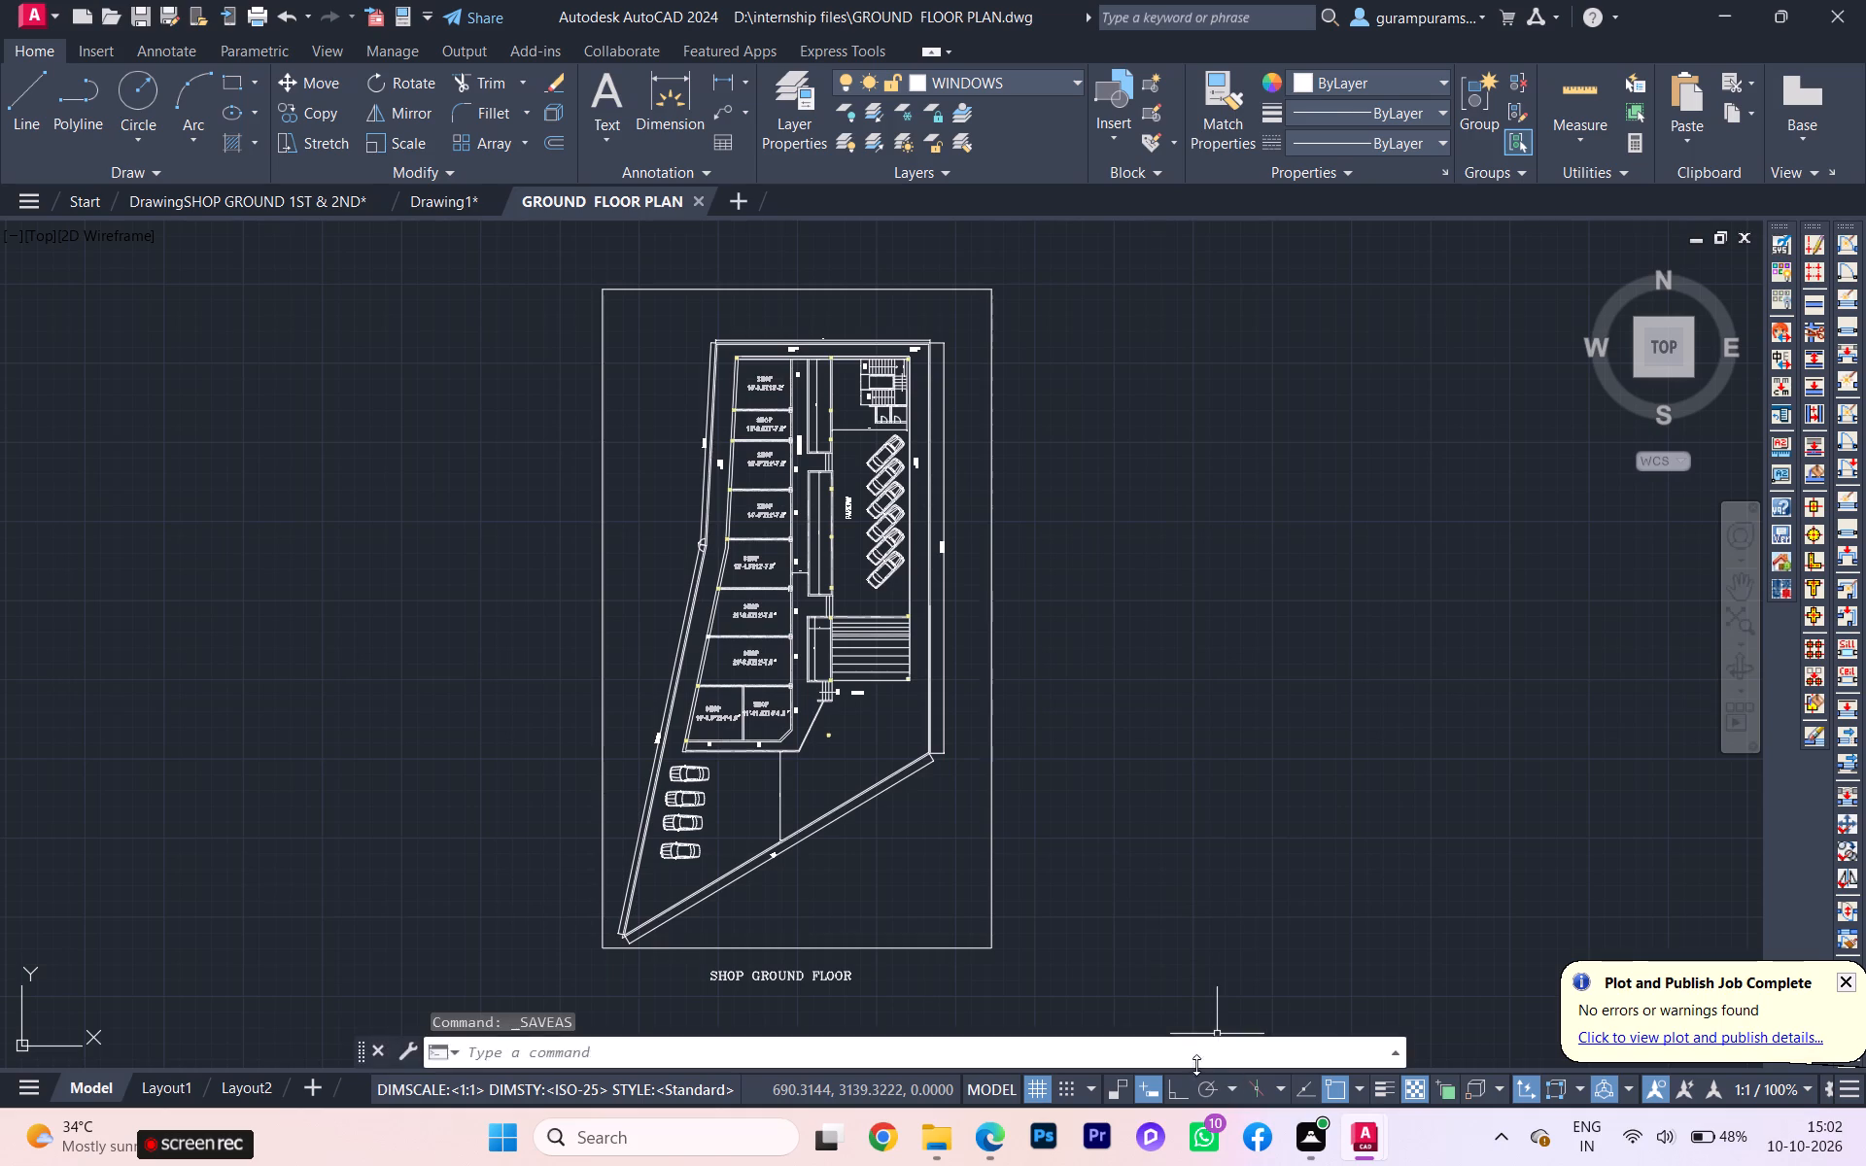
key("ctrl+s")
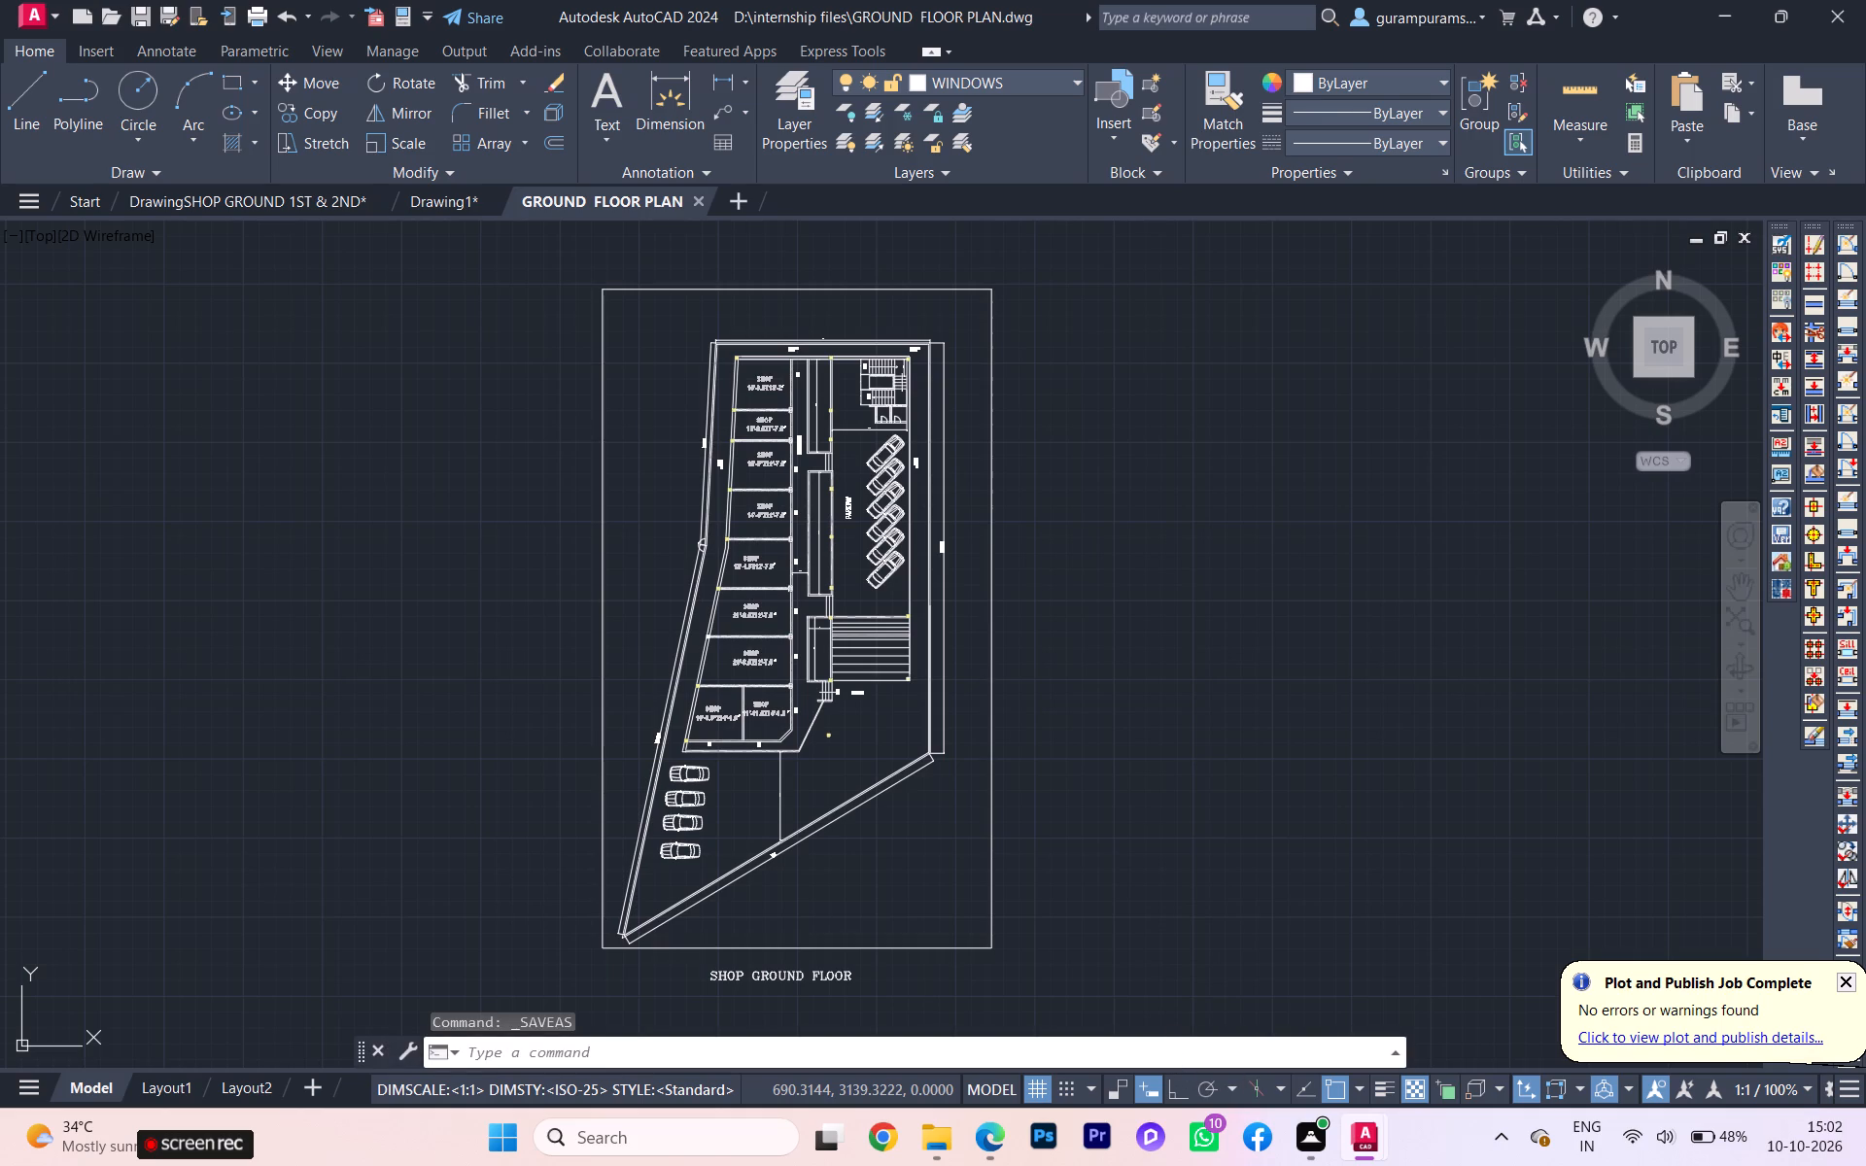